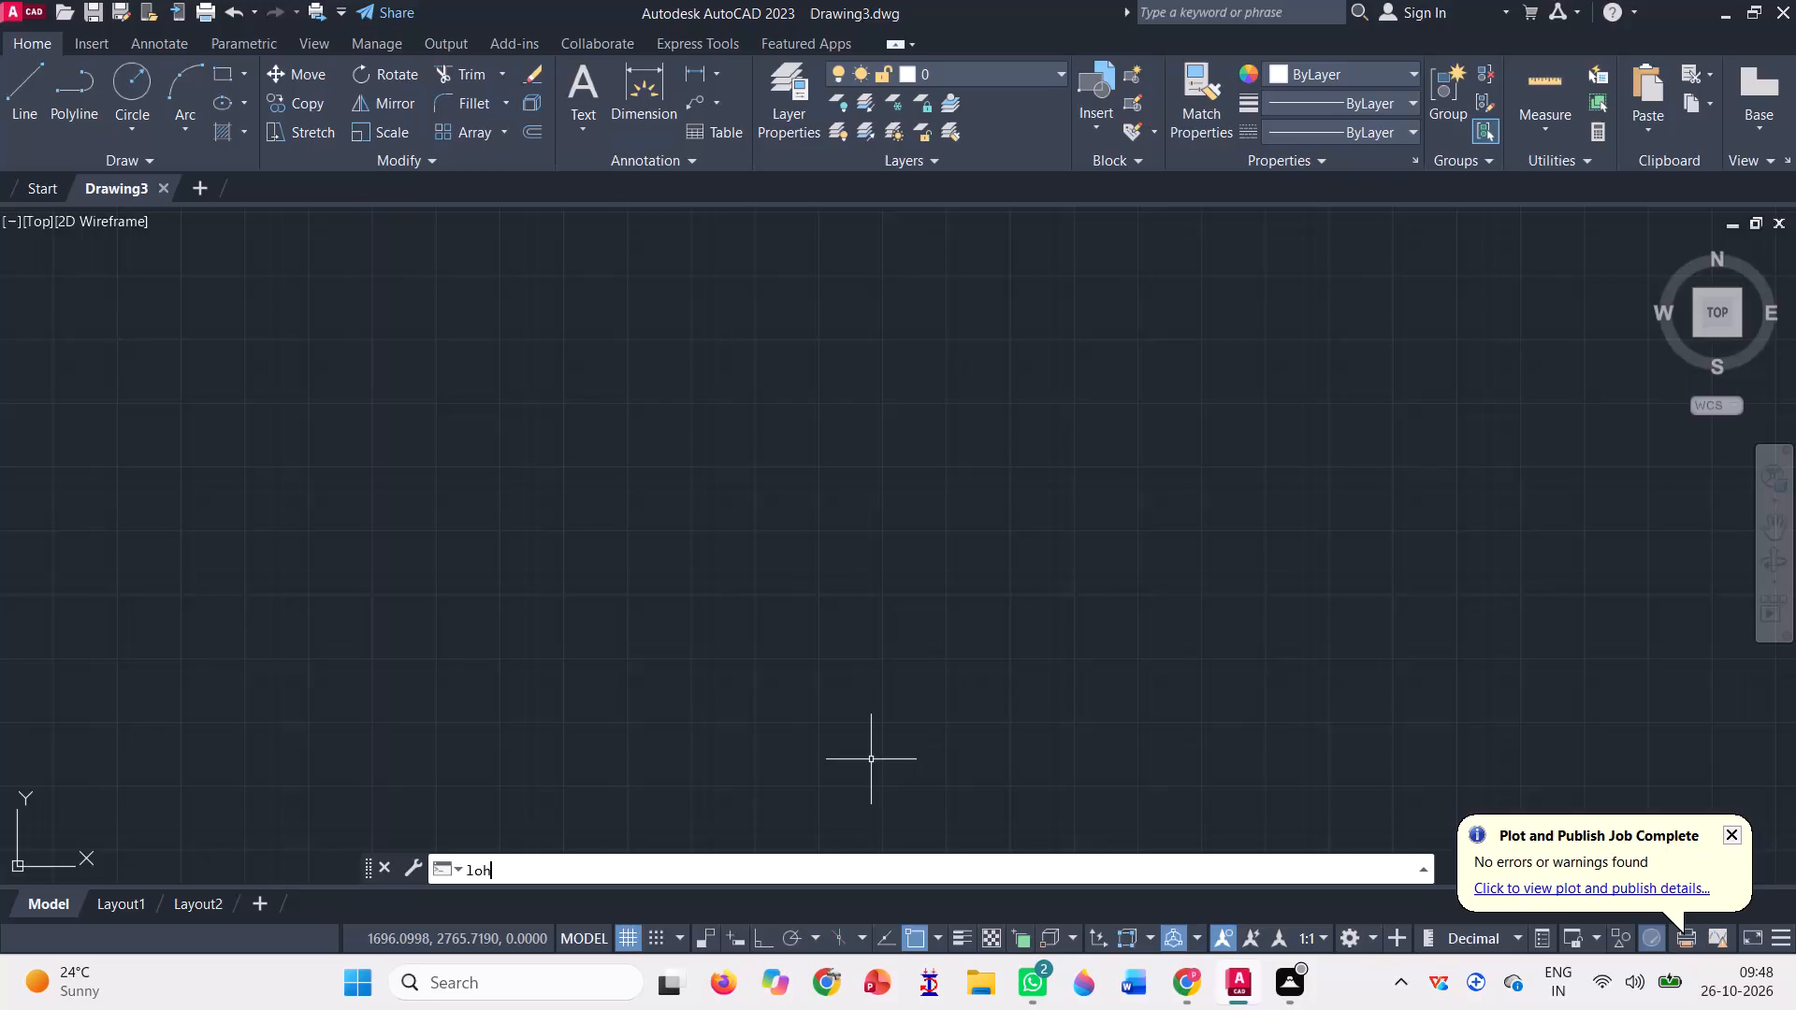
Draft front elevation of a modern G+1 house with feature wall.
Turn on command history logging with LOGFILEON.
{"action": "key", "text": "BackSpace"}
{"action": "key", "text": "g"}
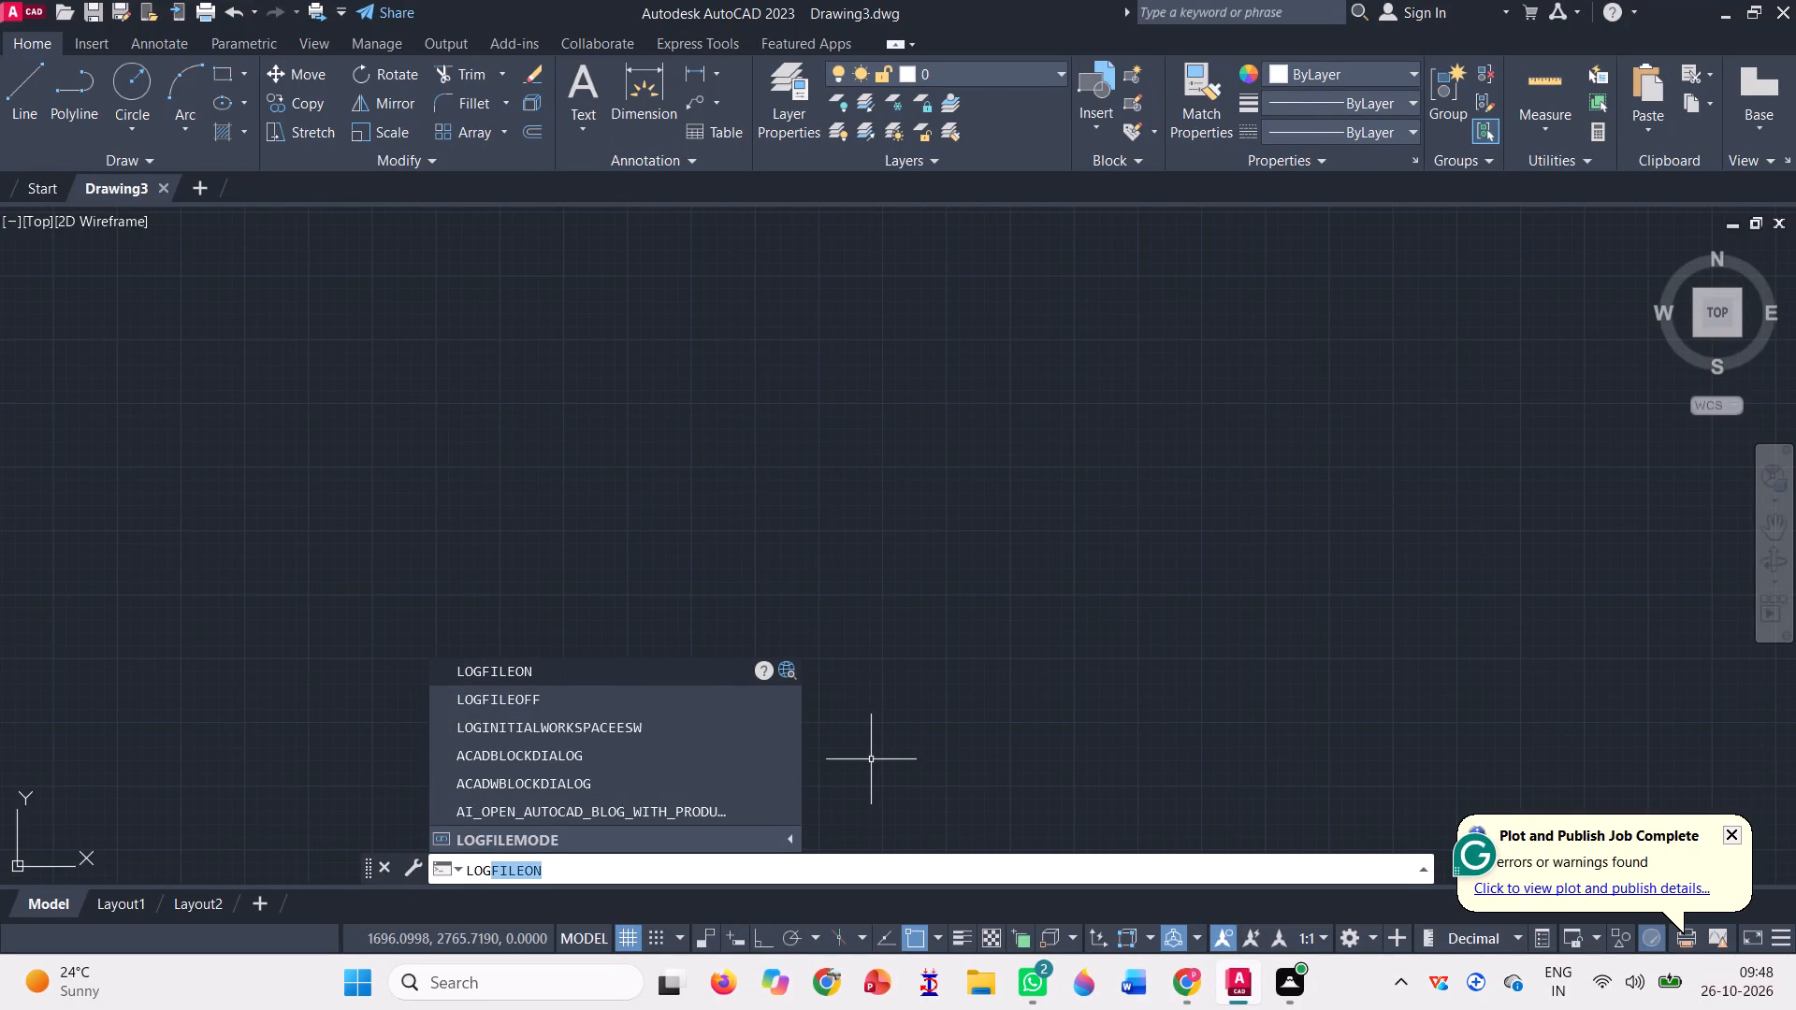
{"action": "key", "text": "Return"}
Configure the drawing units to Engineering length type with 0'-0.0" precision and an insertion scale of Feet.
{"action": "type", "text": "un"}
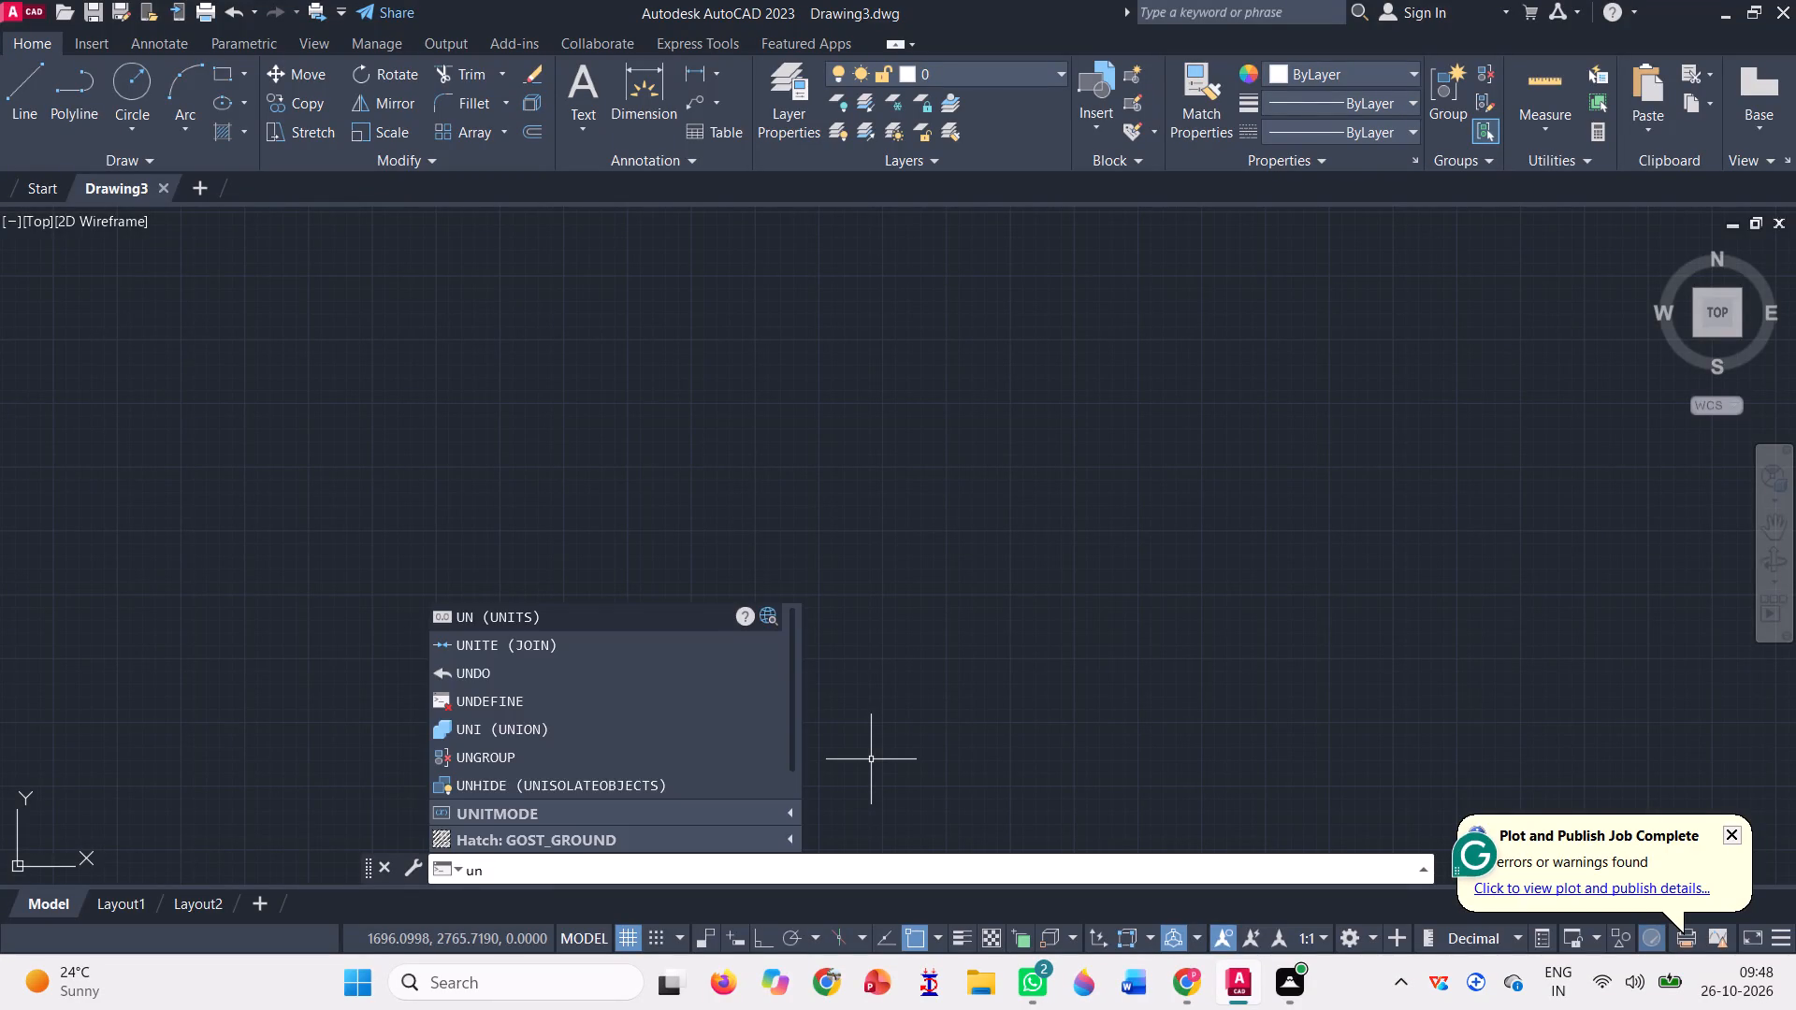
{"action": "key", "text": "Return"}
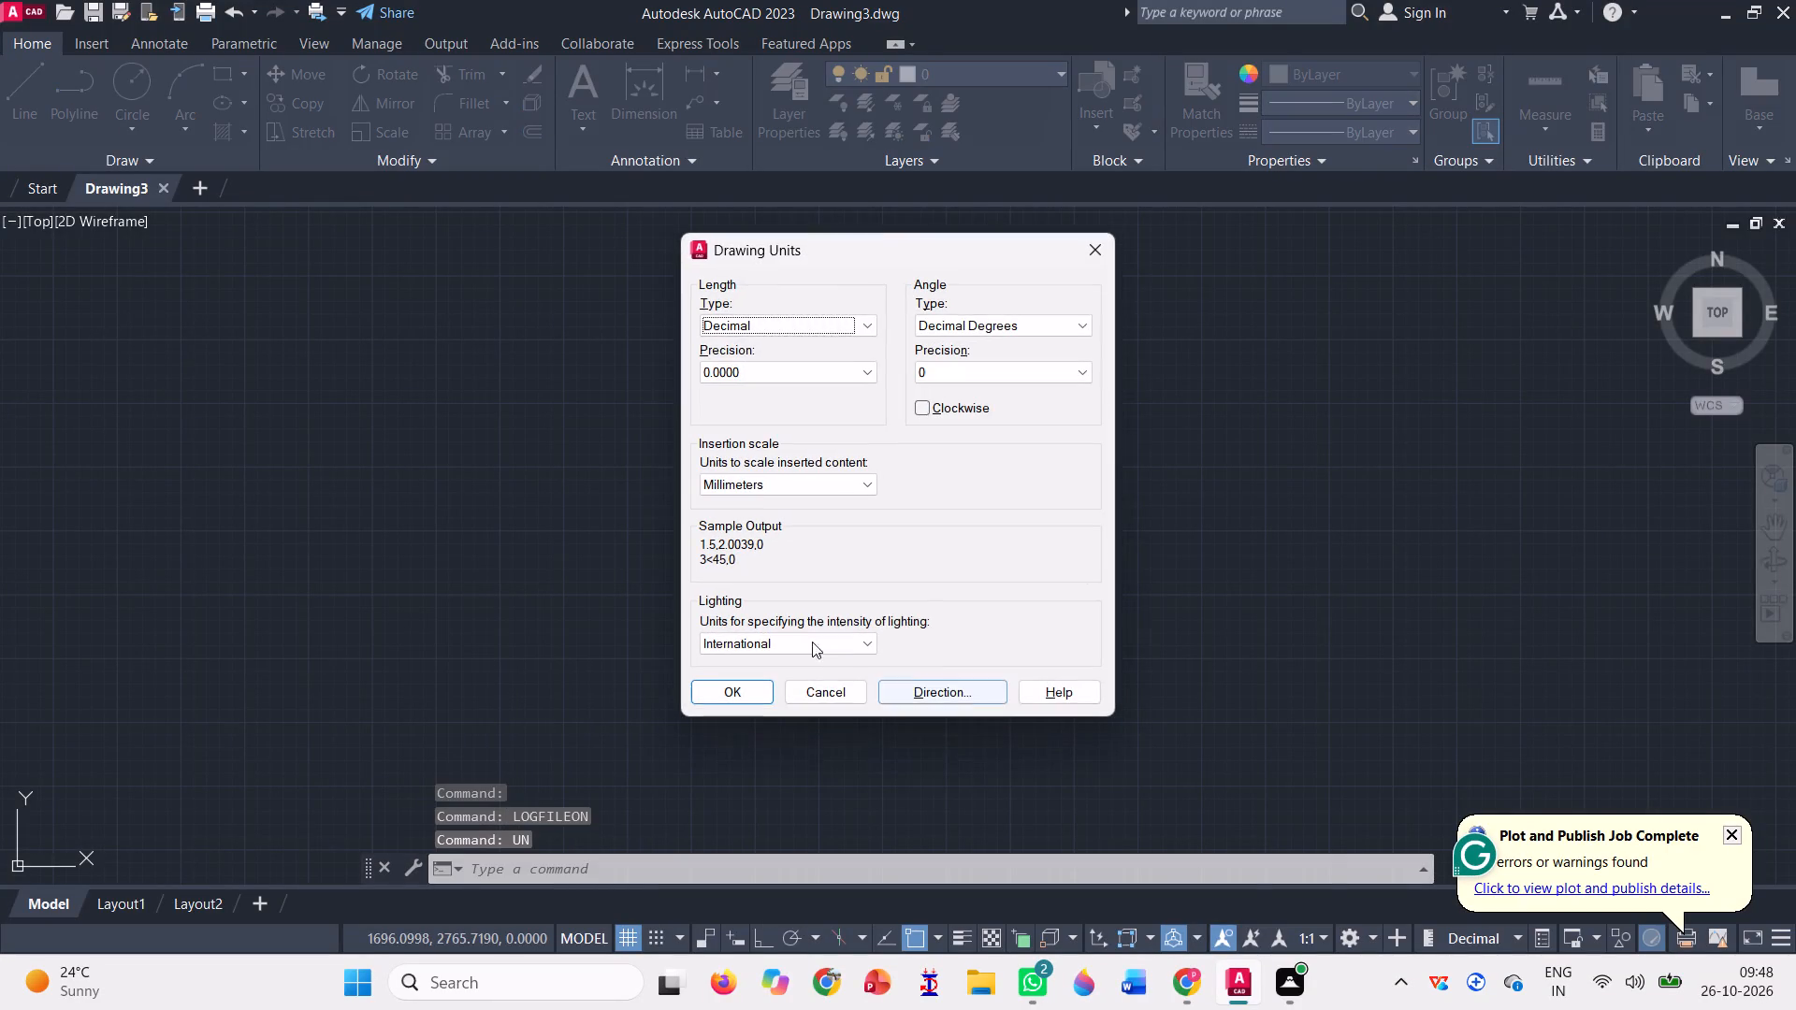
{"action": "left_click", "coordinate": [868, 323]}
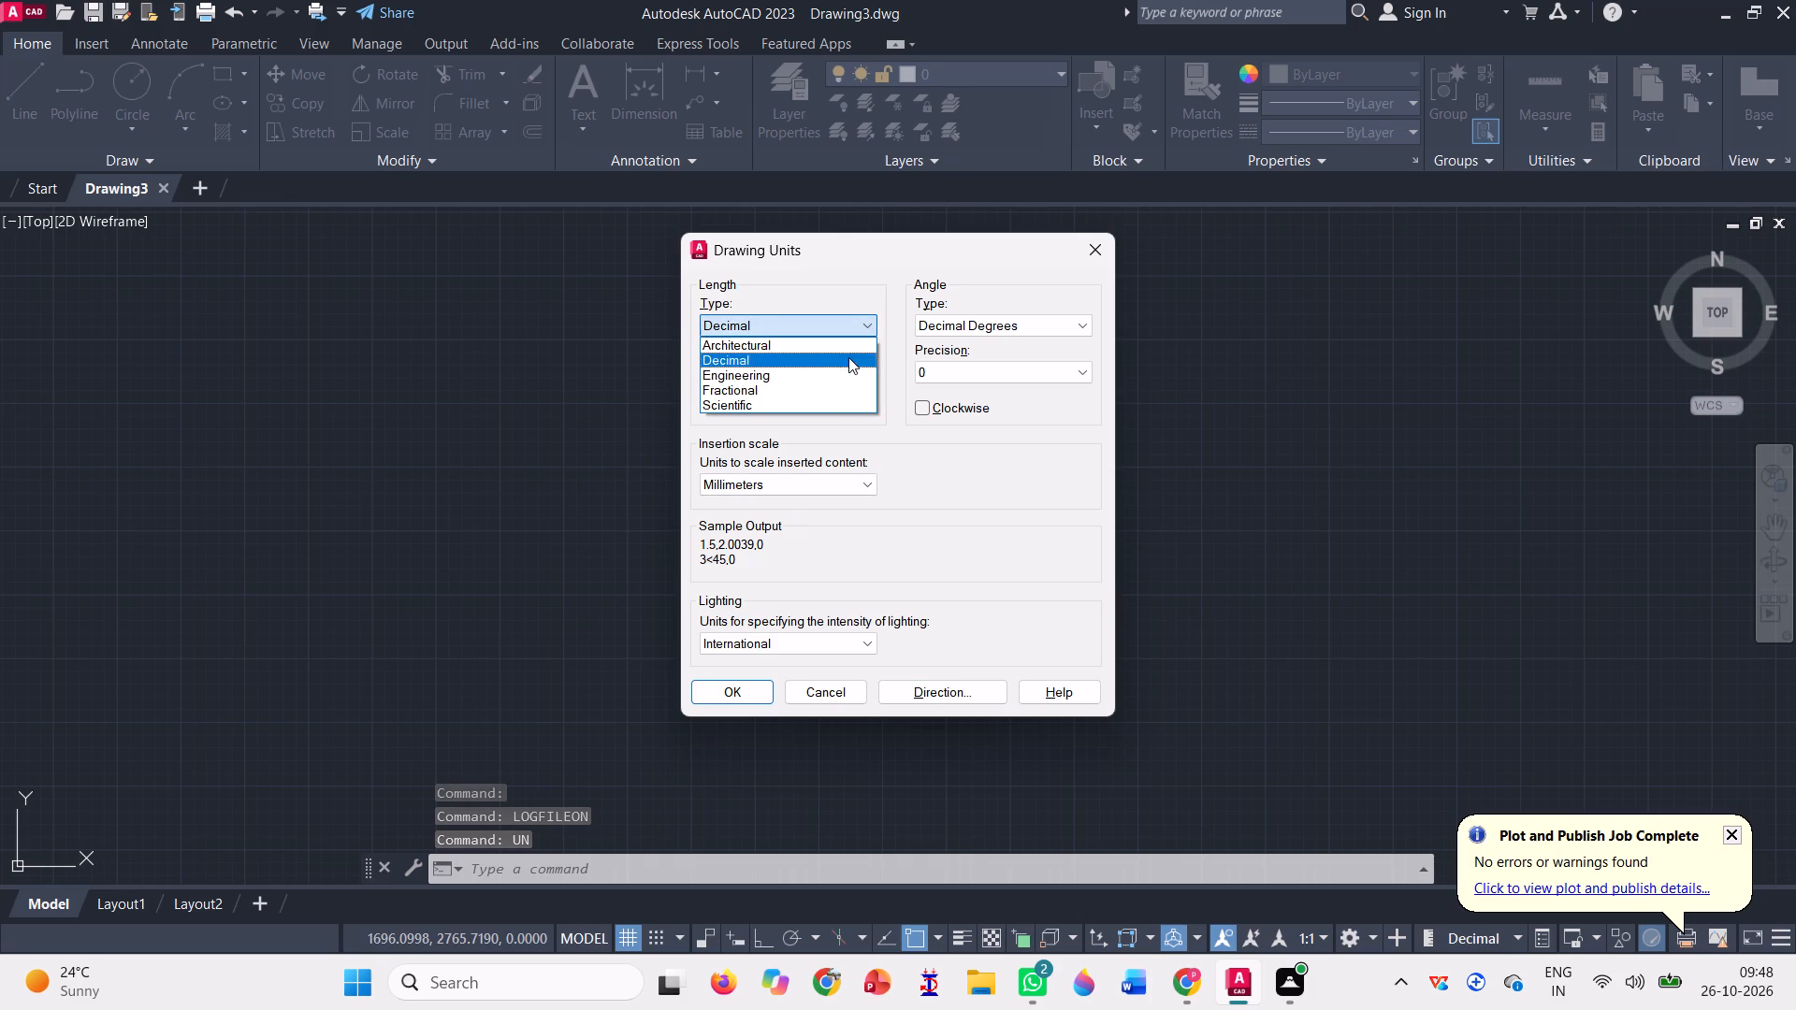
{"action": "left_click", "coordinate": [842, 376]}
{"action": "left_click", "coordinate": [842, 376]}
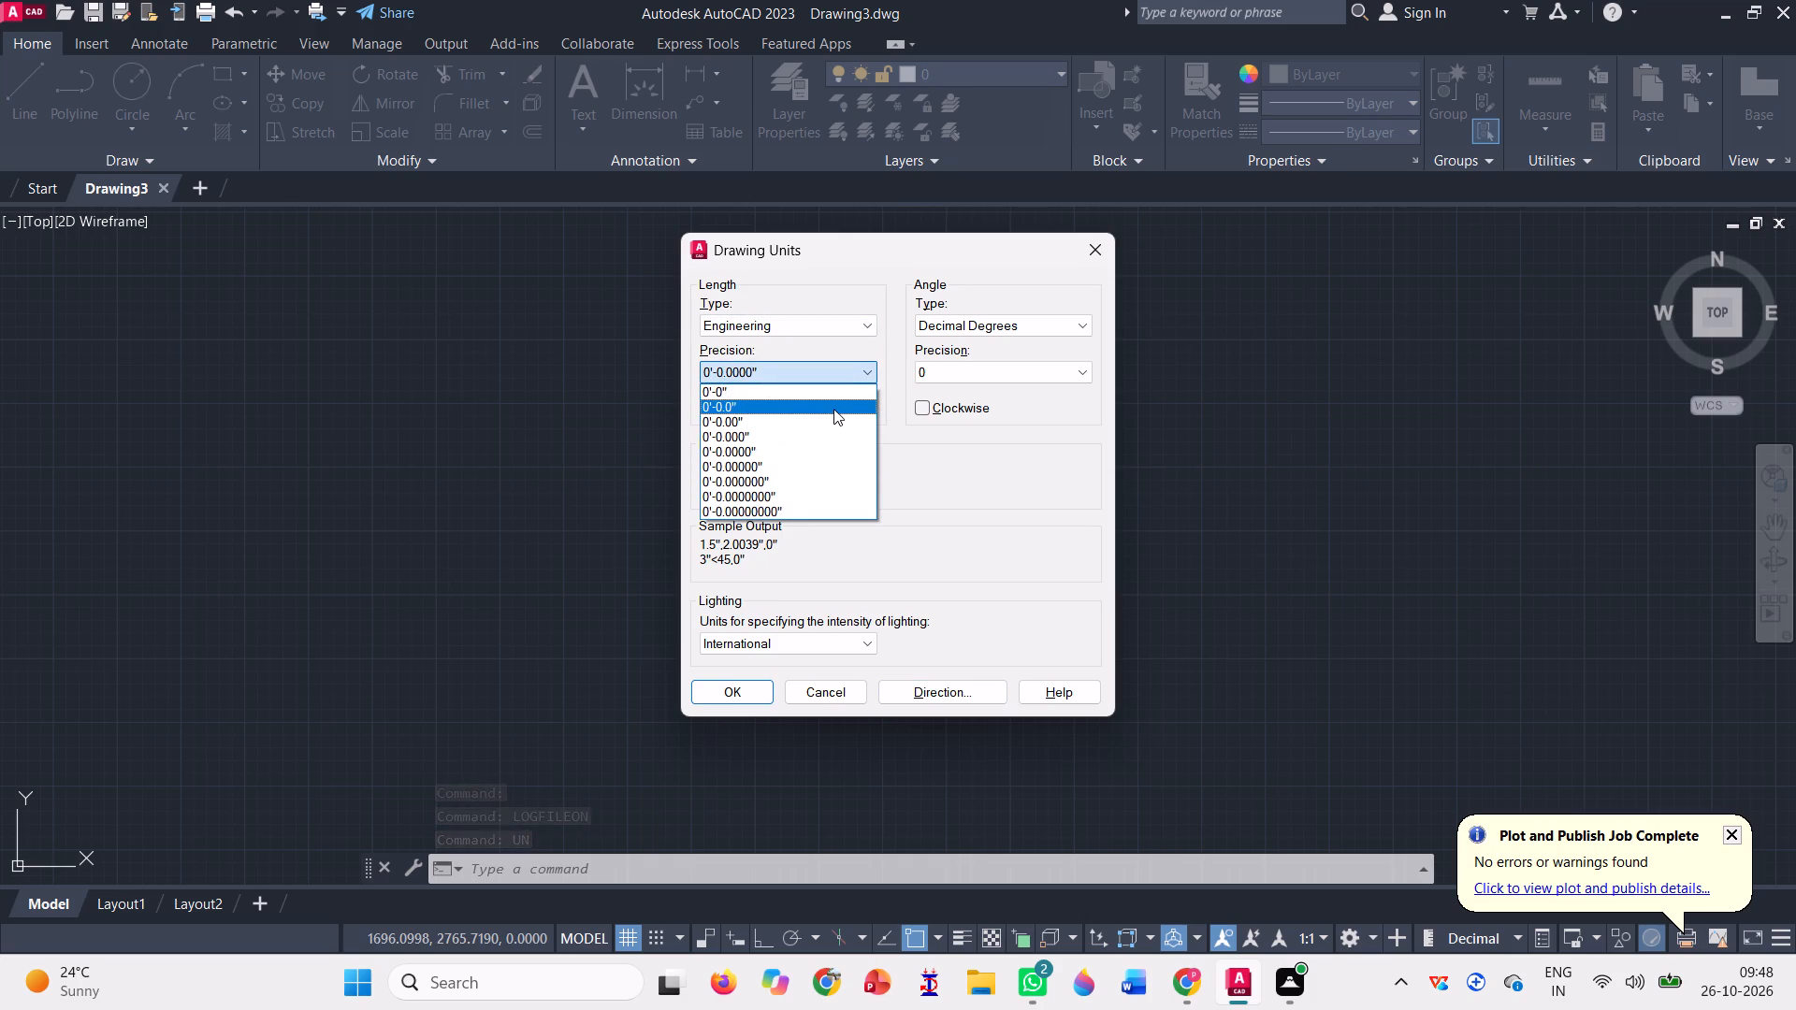
{"action": "left_click", "coordinate": [835, 409]}
{"action": "left_click", "coordinate": [805, 484]}
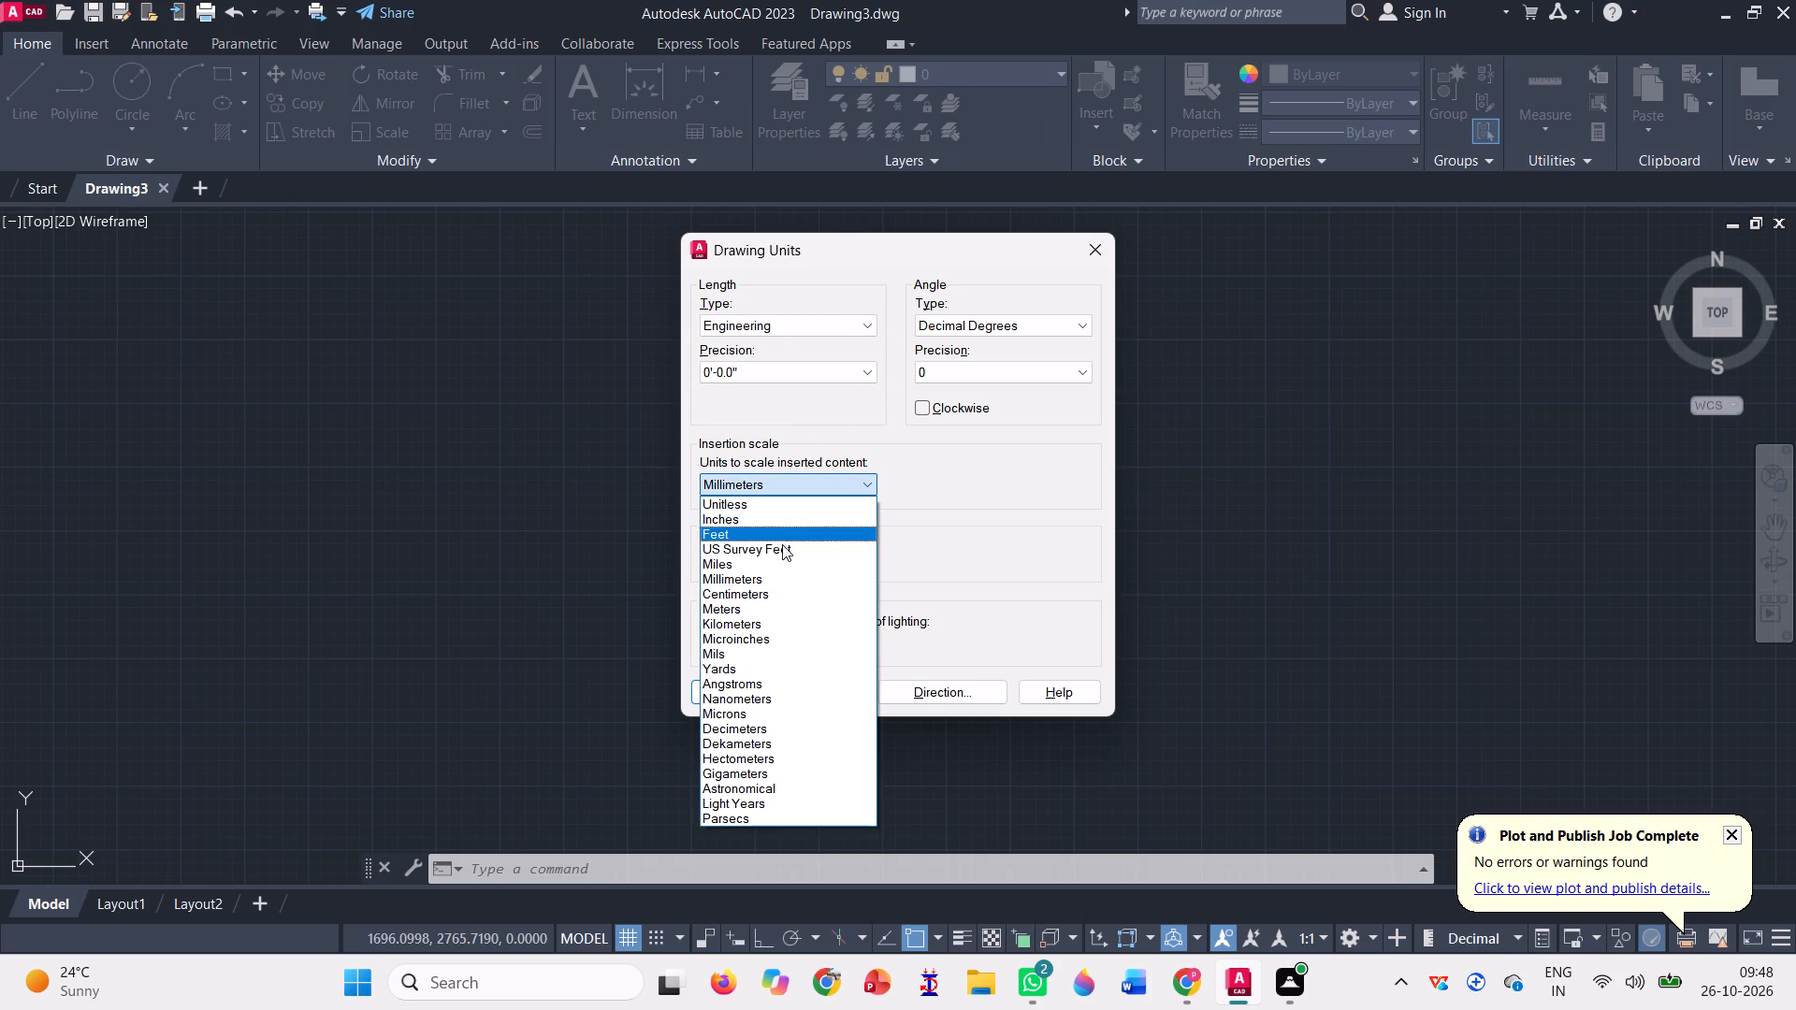
{"action": "left_click", "coordinate": [774, 527]}
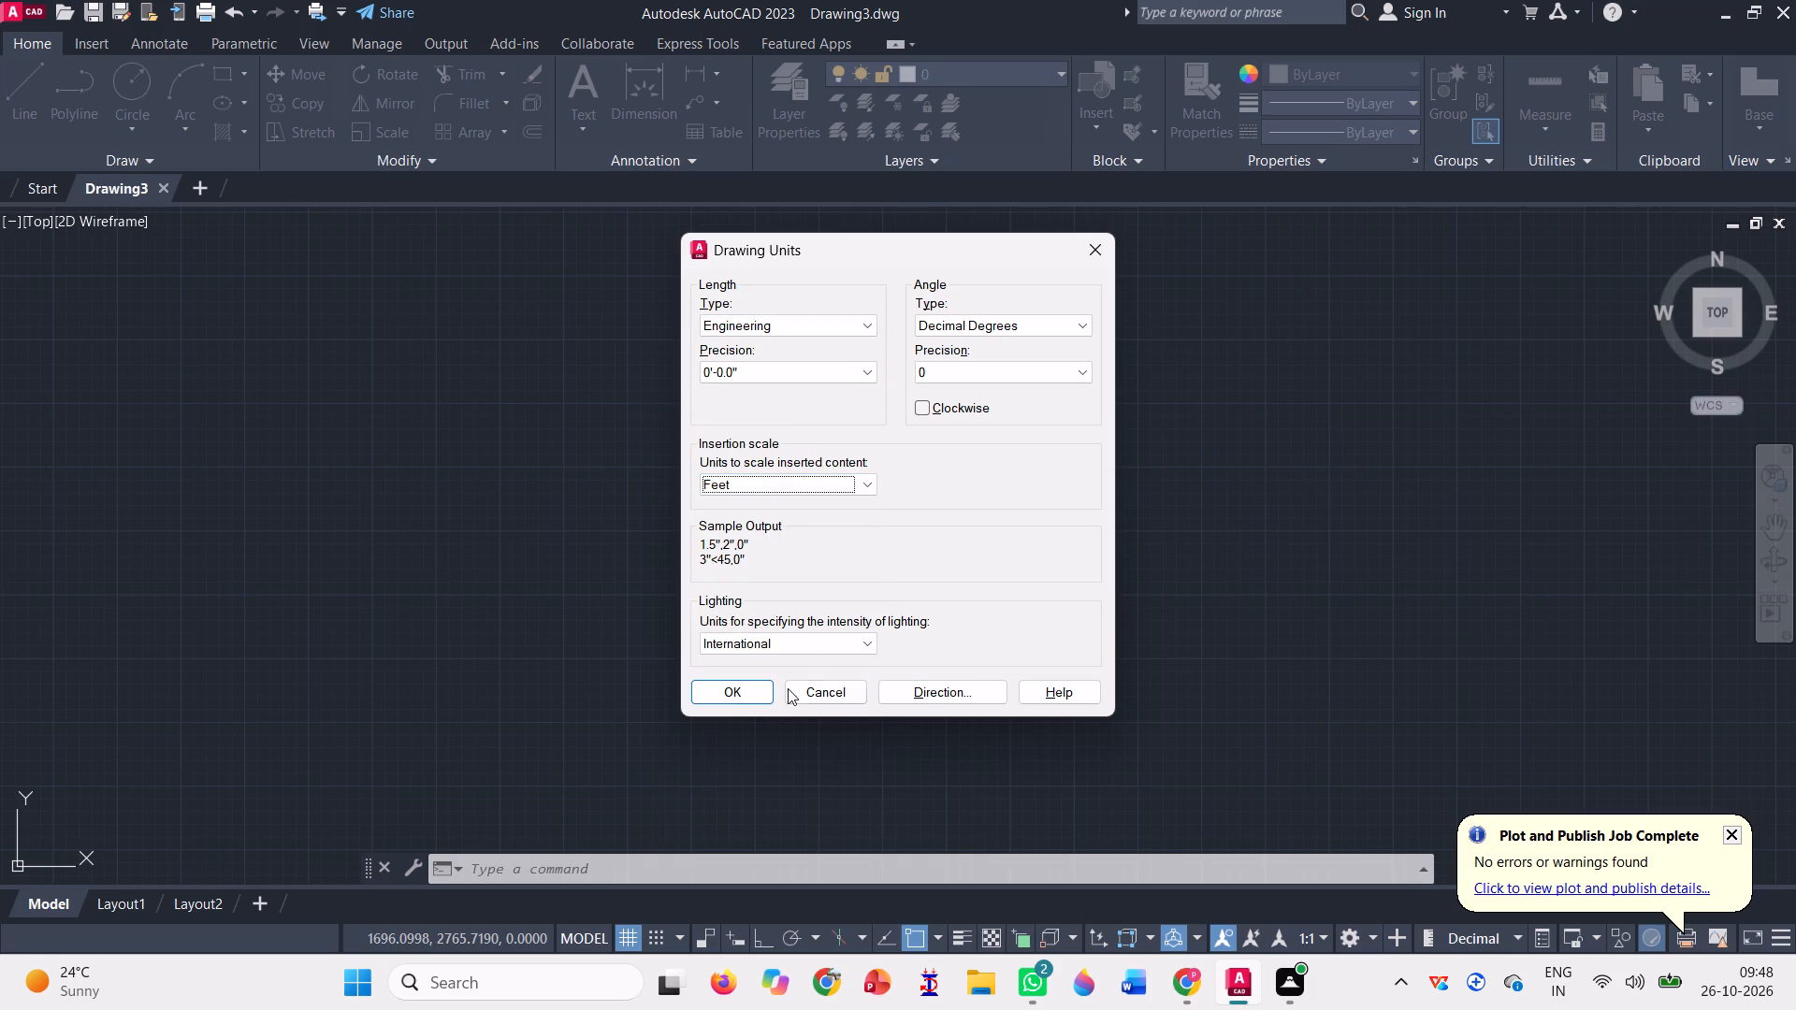
{"action": "left_click", "coordinate": [735, 697]}
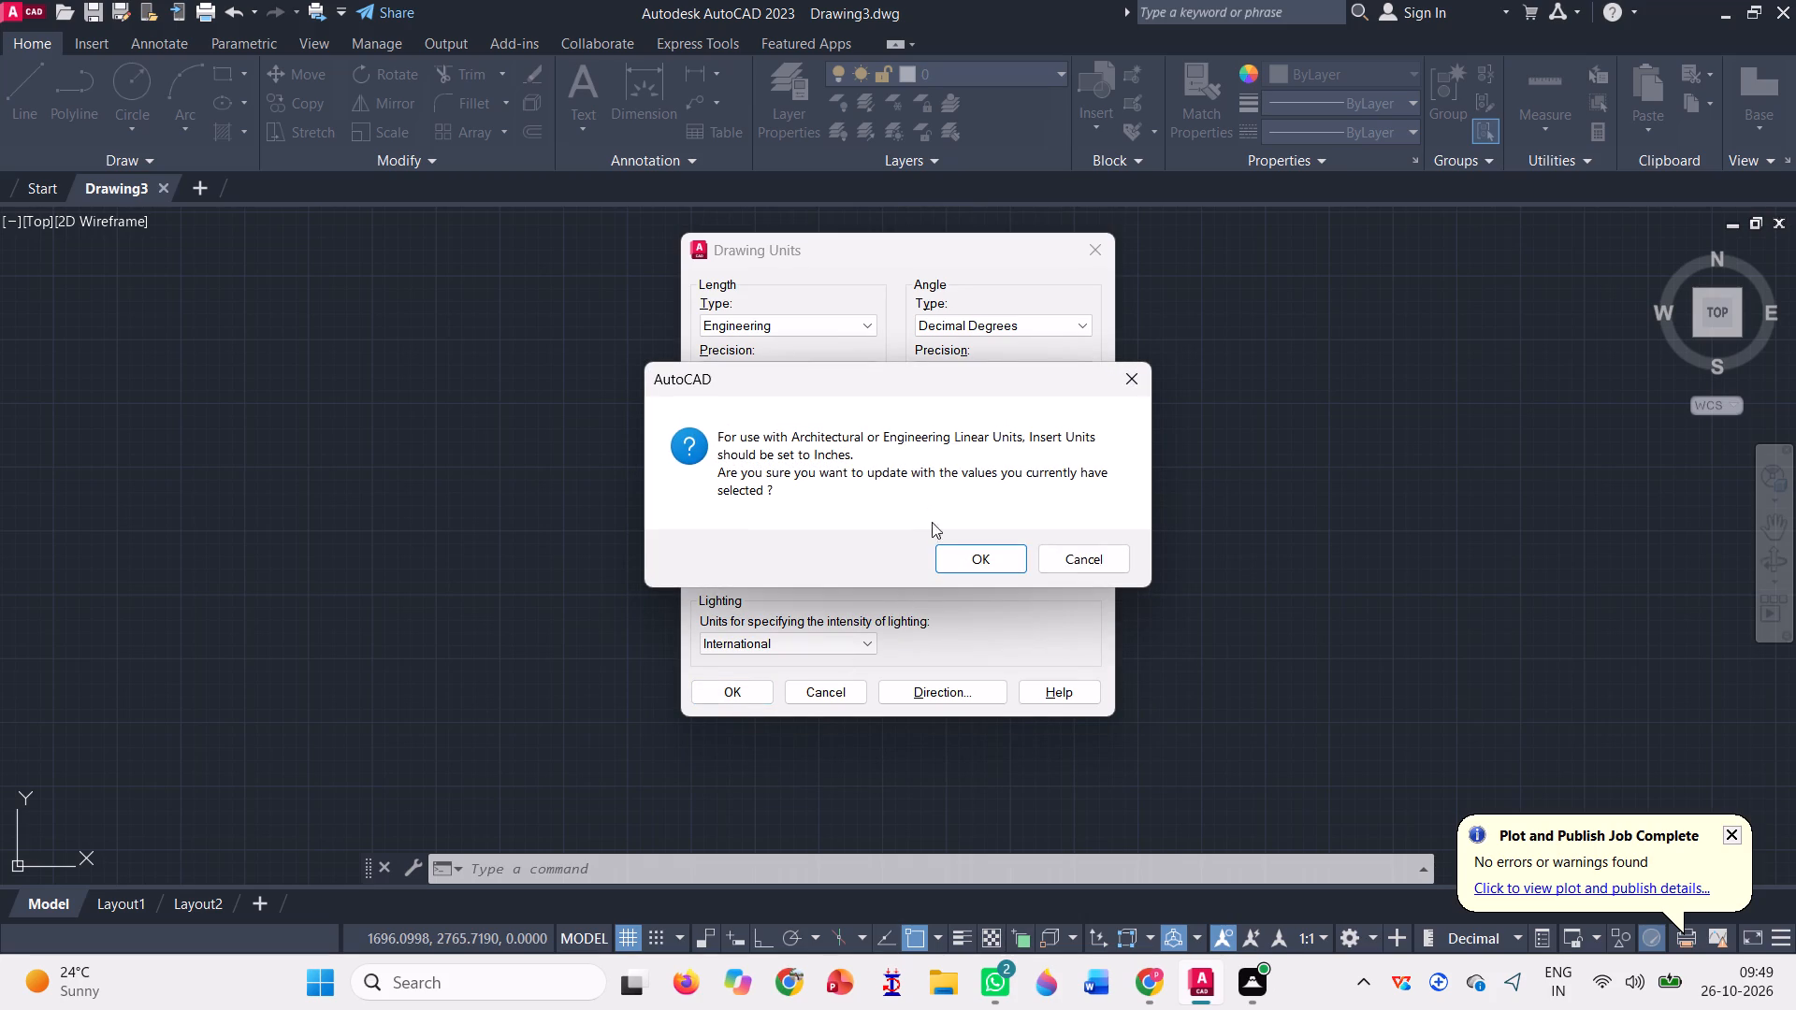
{"action": "left_click", "coordinate": [946, 546]}
Modify the Standard dimension style's primary units to Engineering format with 0'-0.0" precision.
{"action": "type", "text": "dims"}
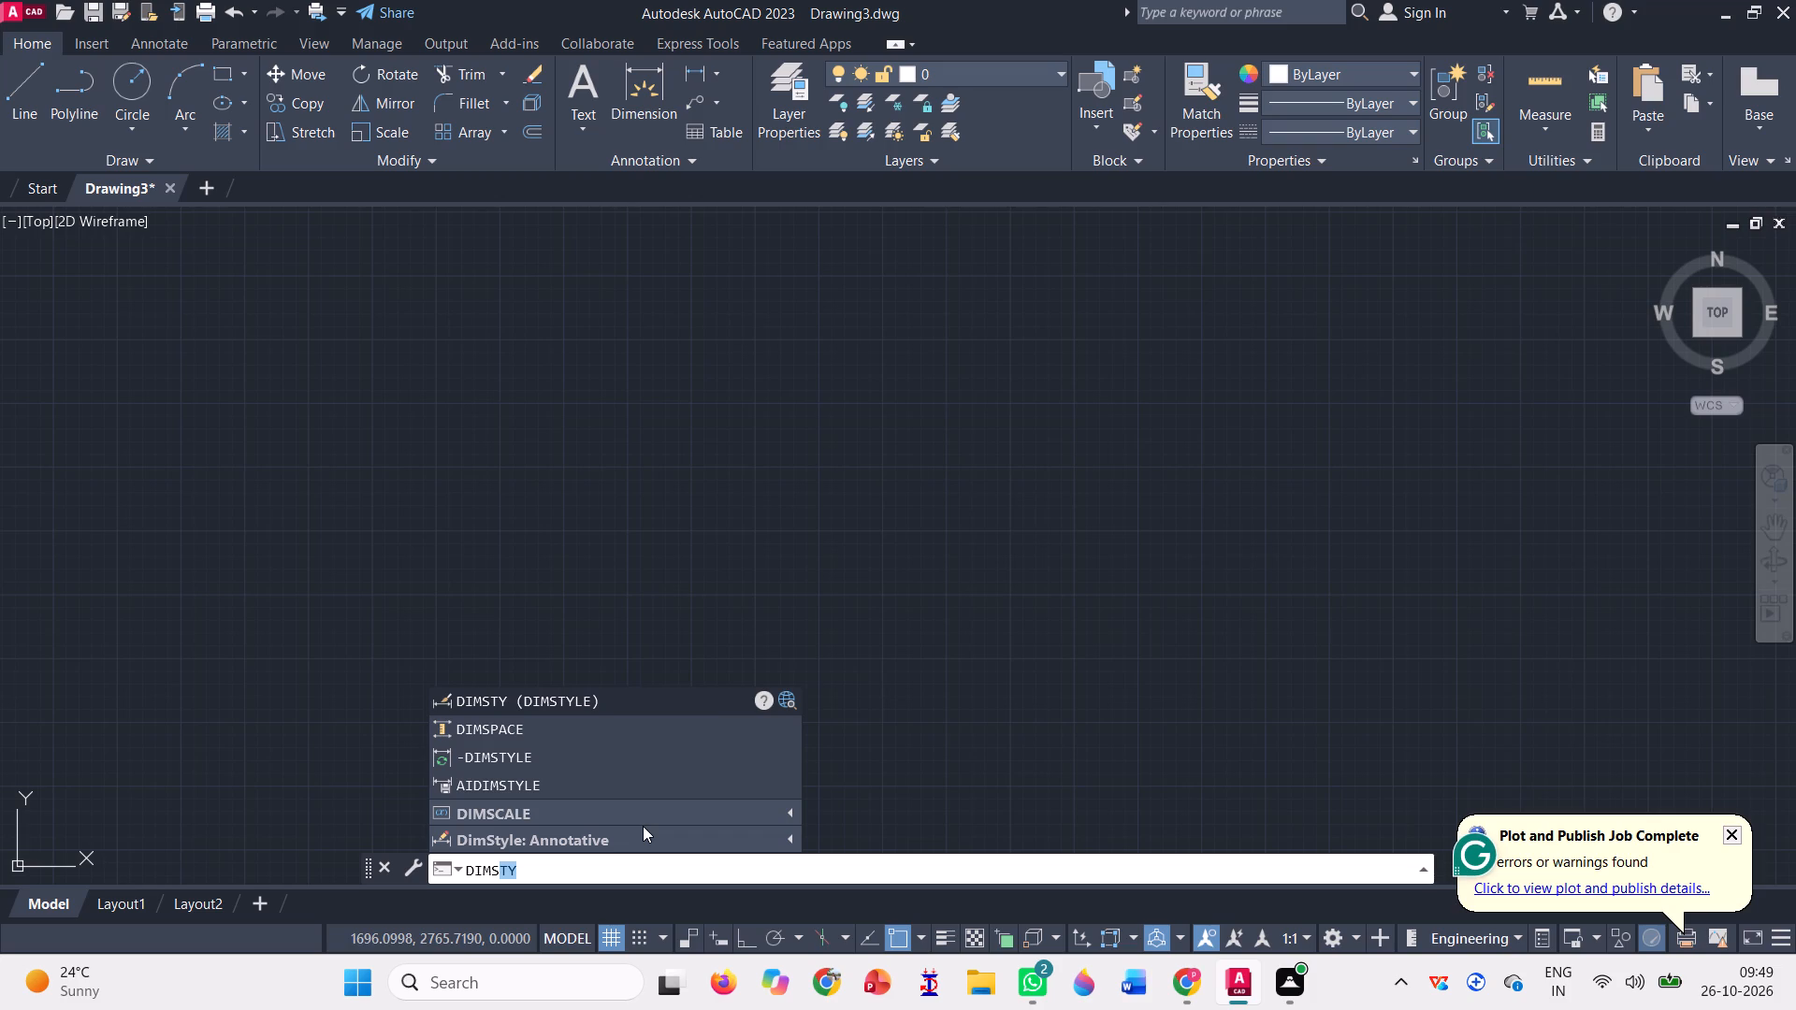
{"action": "key", "text": "Return"}
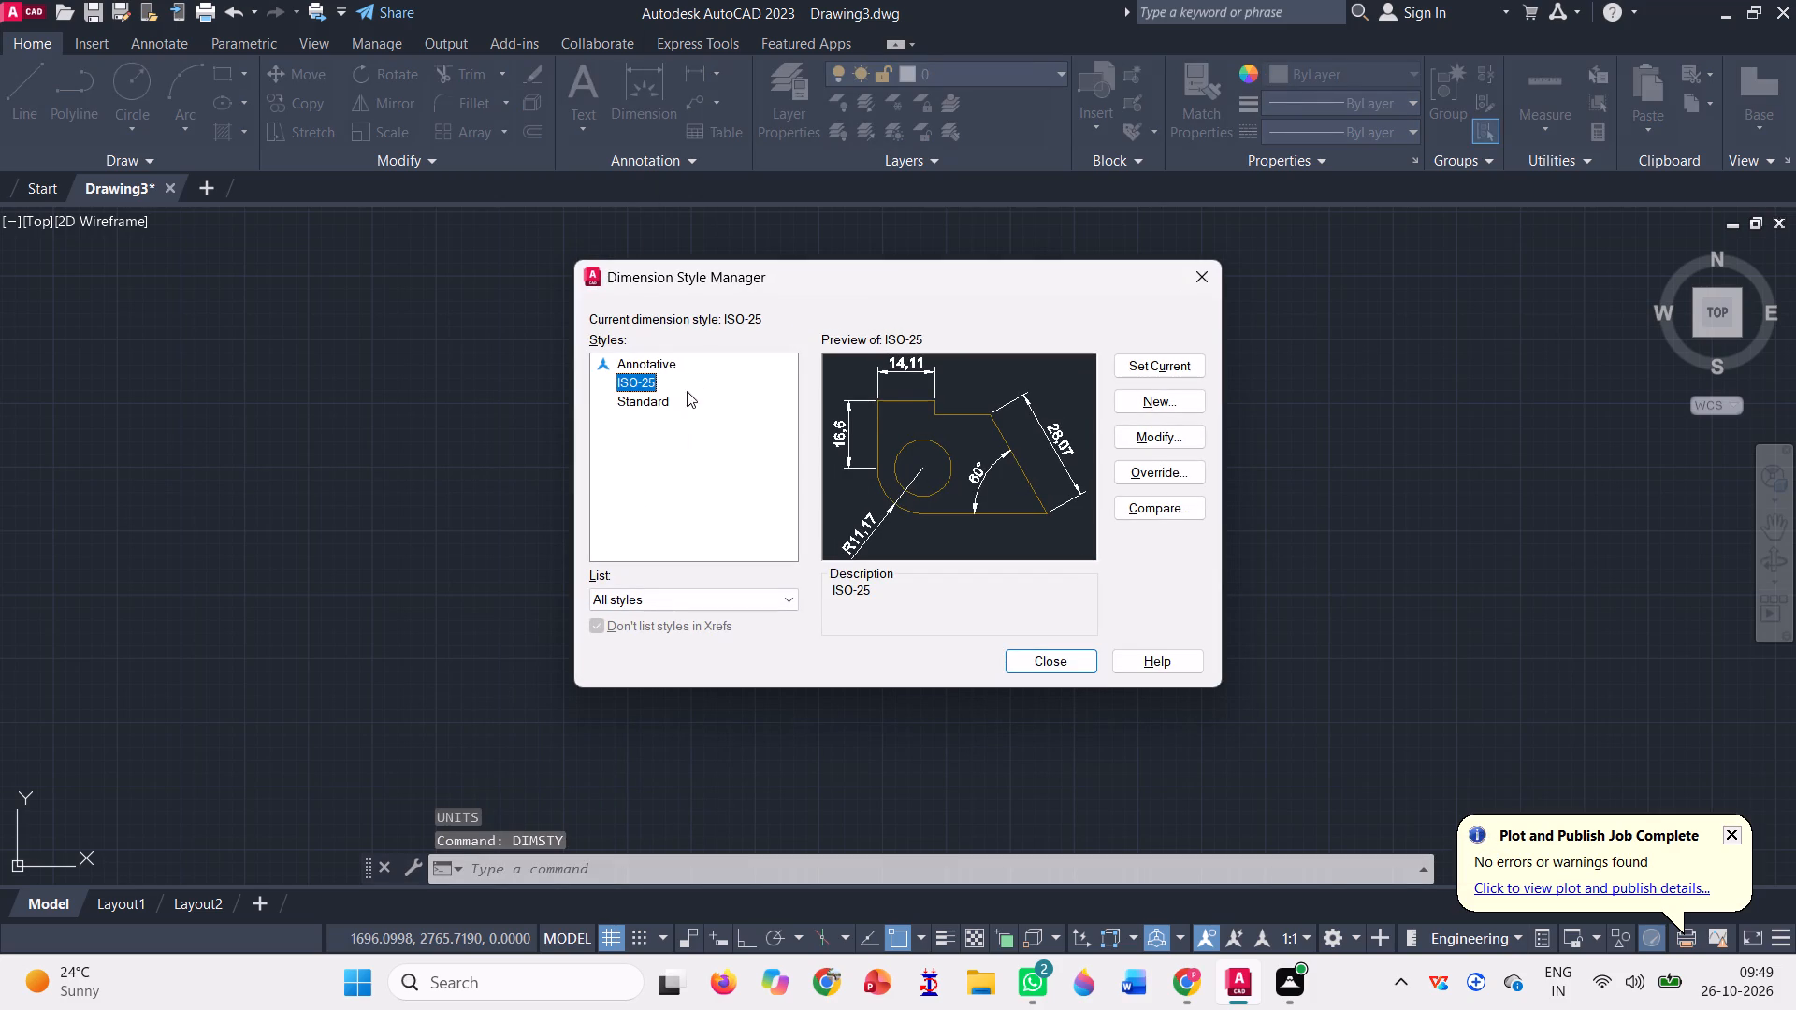
{"action": "left_click", "coordinate": [654, 395]}
{"action": "left_click", "coordinate": [1183, 441]}
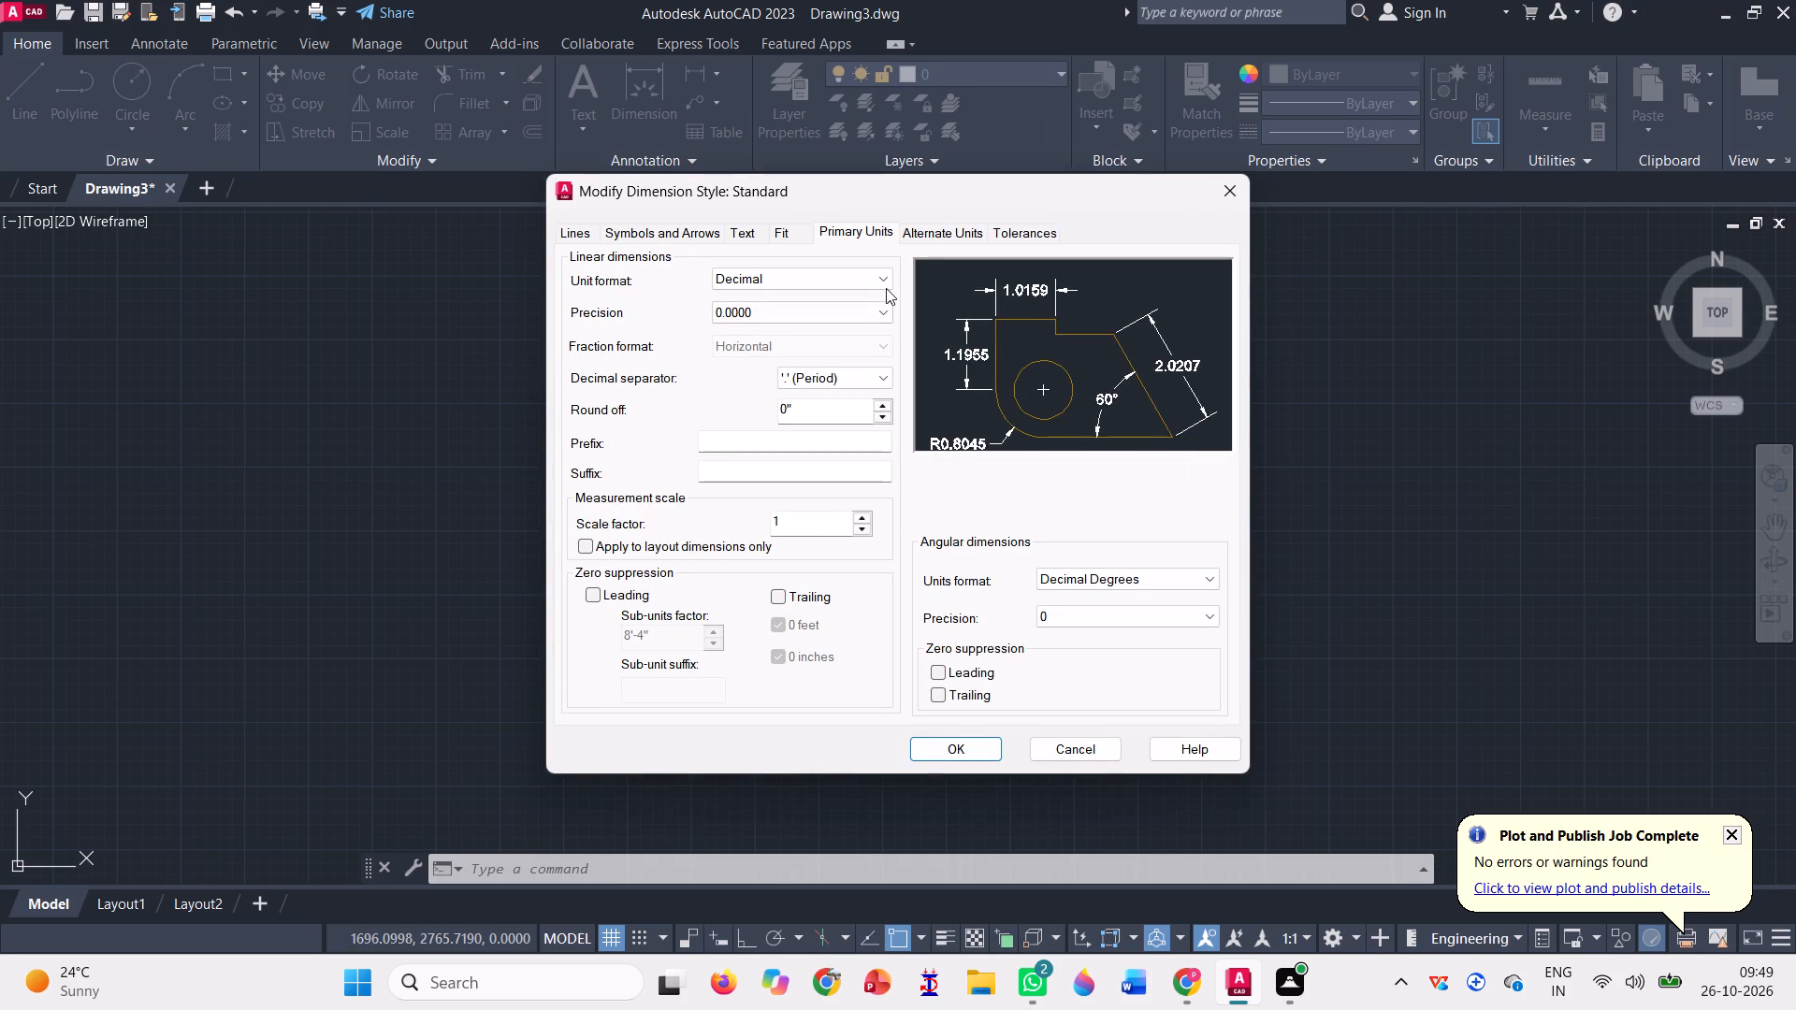
{"action": "left_click", "coordinate": [883, 285]}
{"action": "left_click", "coordinate": [833, 333]}
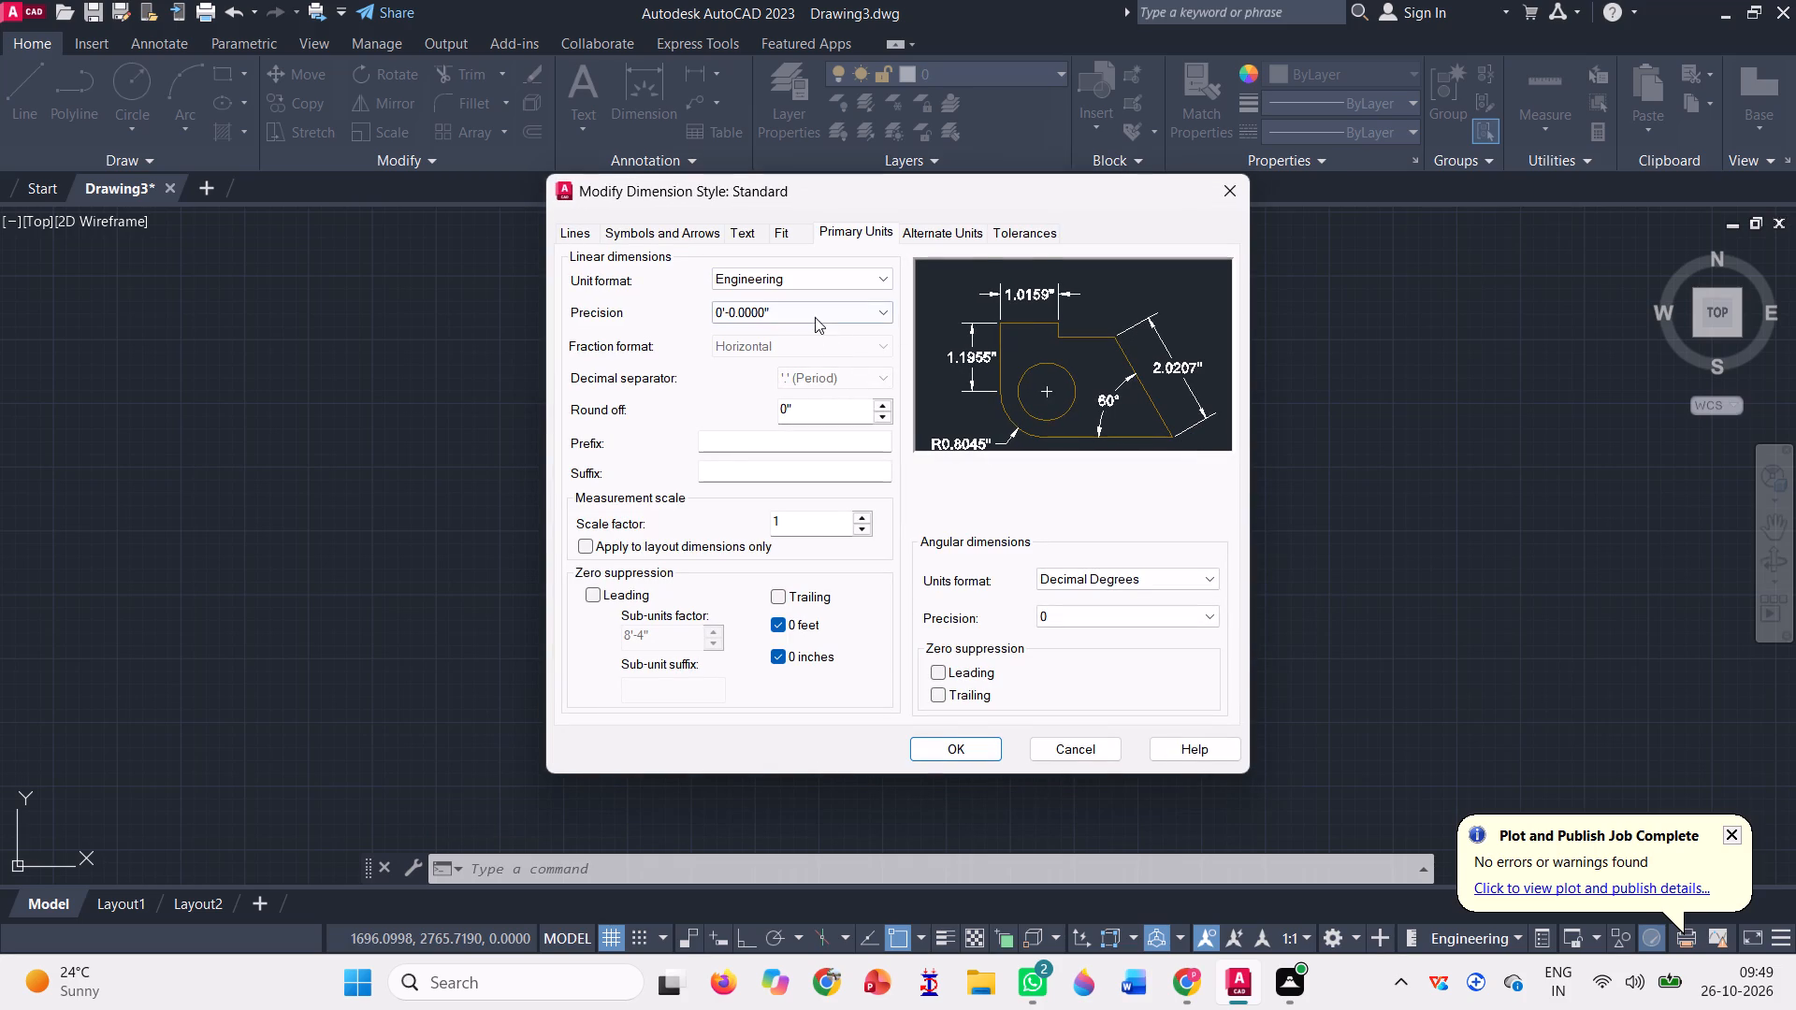
{"action": "left_click", "coordinate": [813, 314]}
{"action": "left_click", "coordinate": [775, 341]}
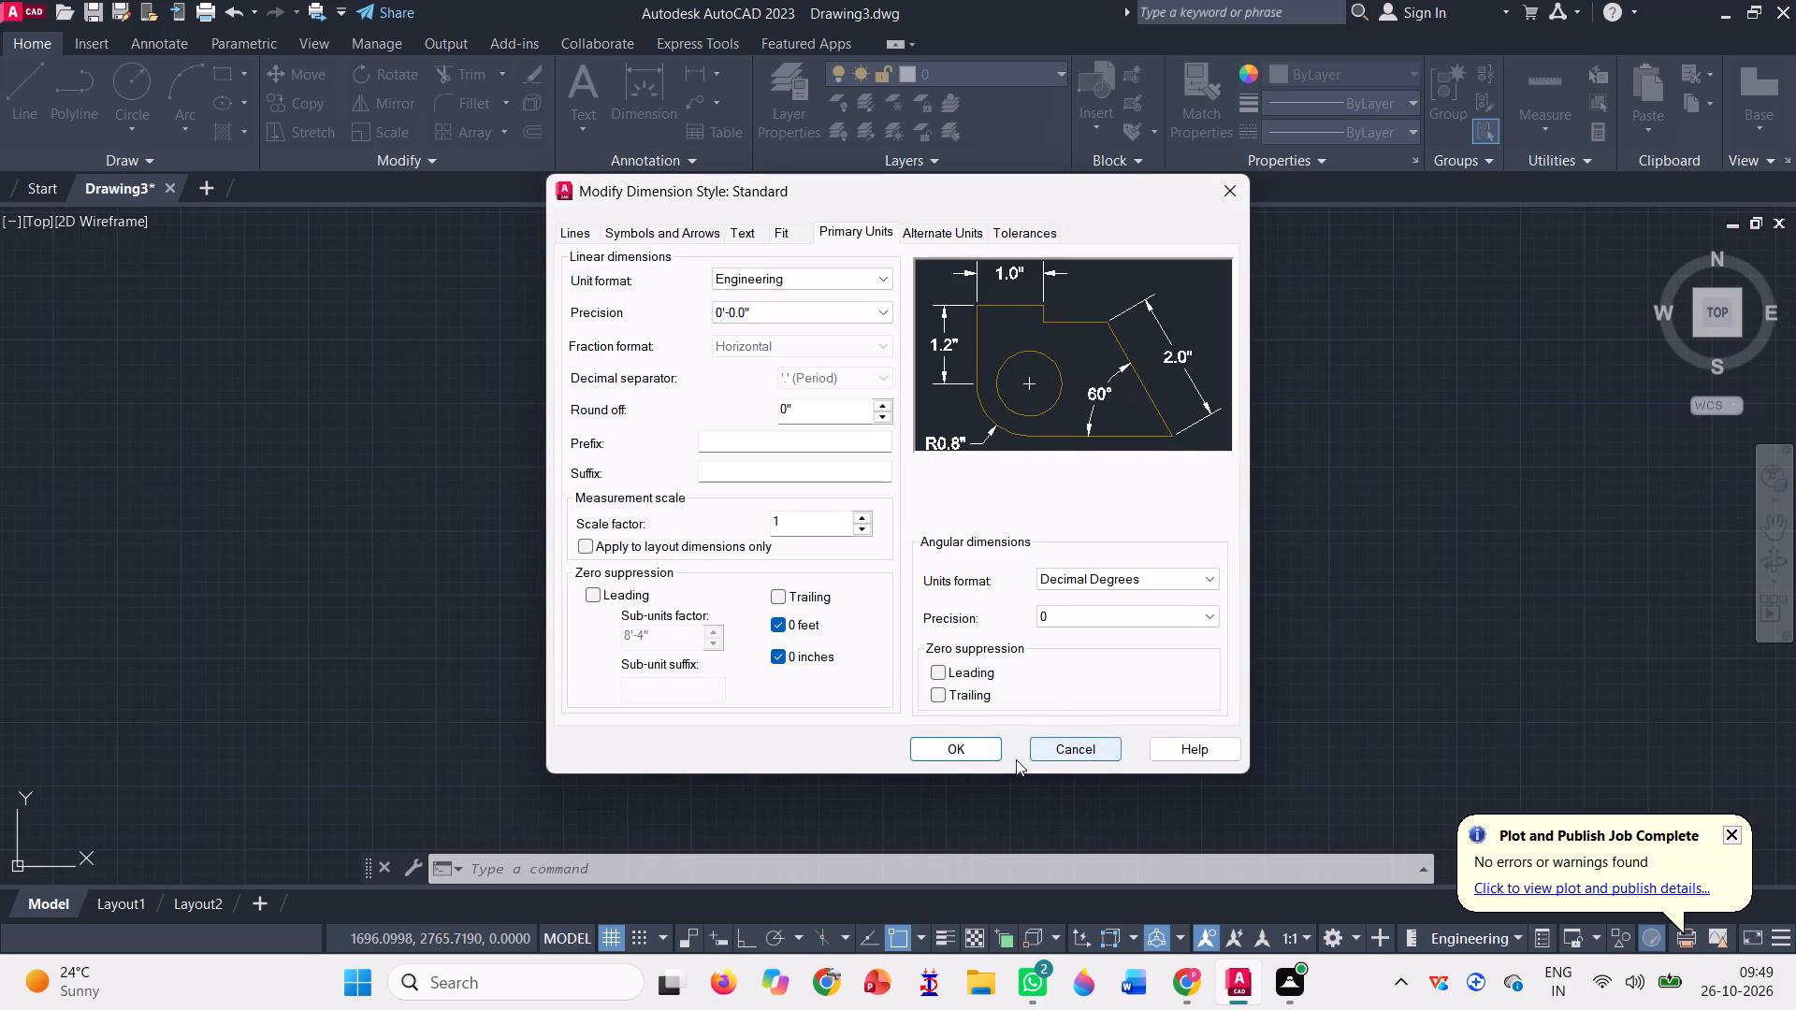
{"action": "left_click", "coordinate": [949, 749]}
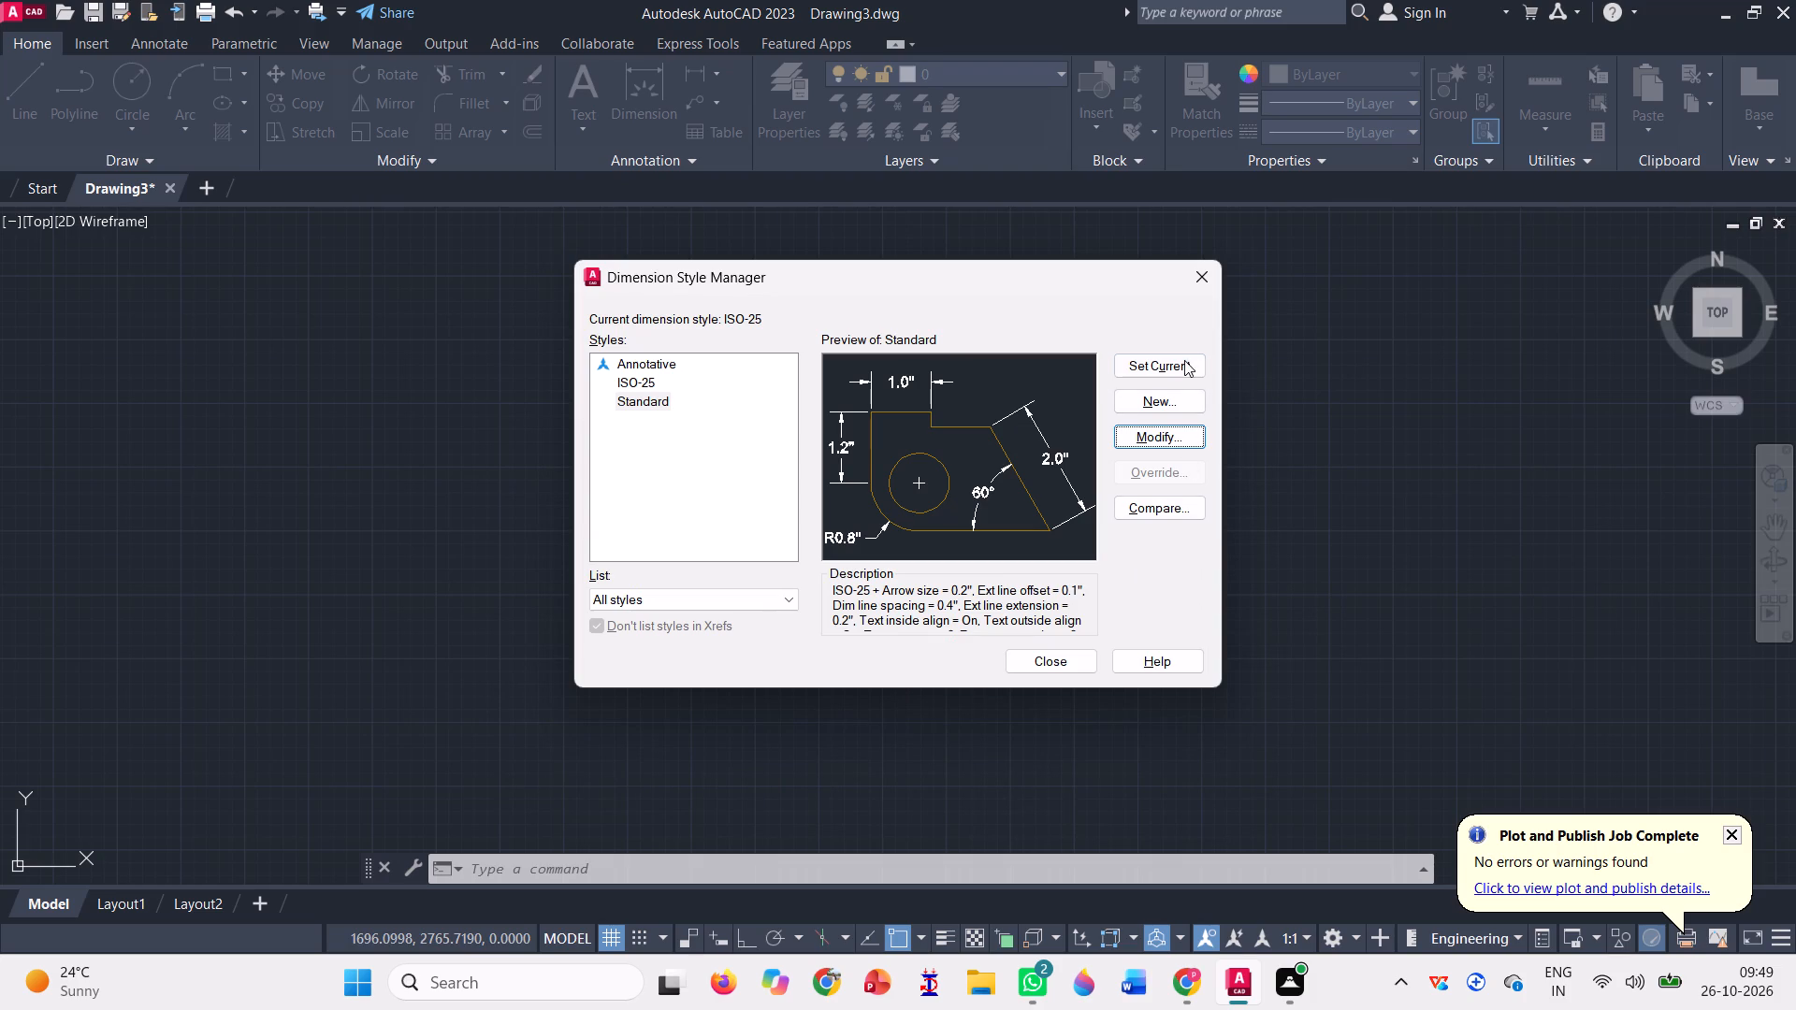
Make the Standard dimension style current and close the Dimension Style Manager.
{"action": "left_click", "coordinate": [1183, 356]}
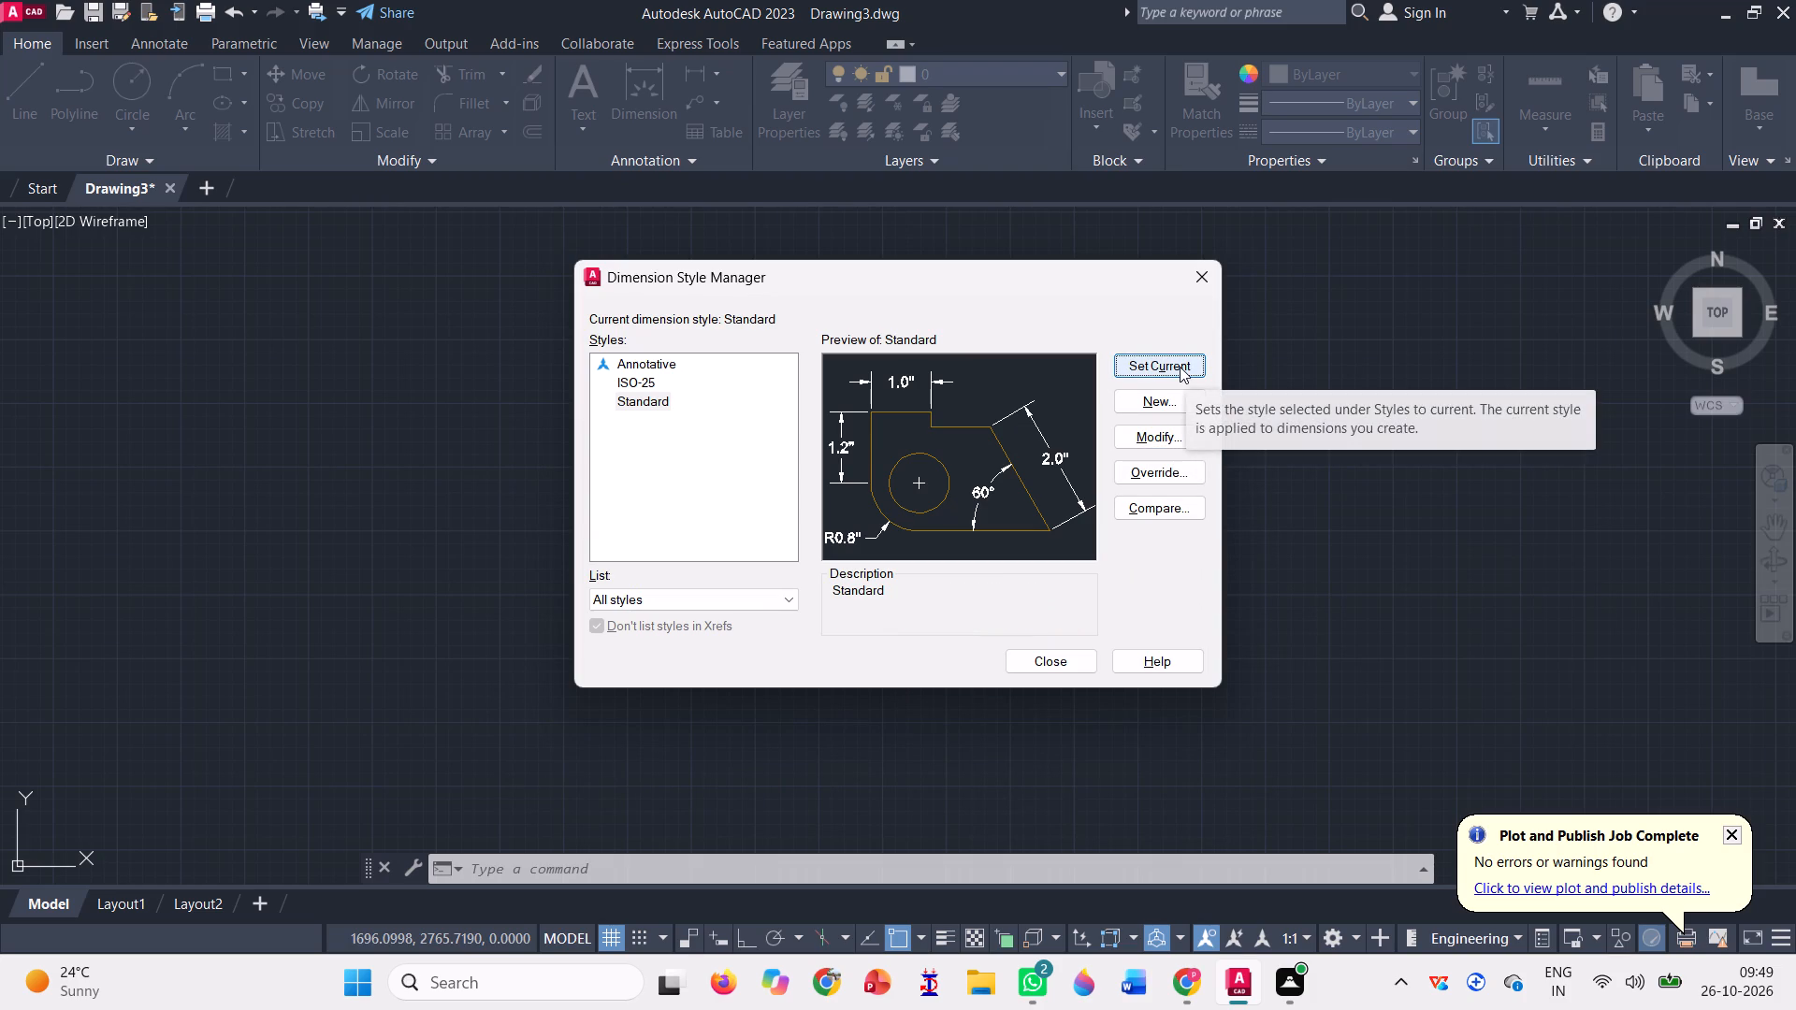
{"action": "left_click", "coordinate": [1177, 366]}
{"action": "left_click", "coordinate": [1080, 656]}
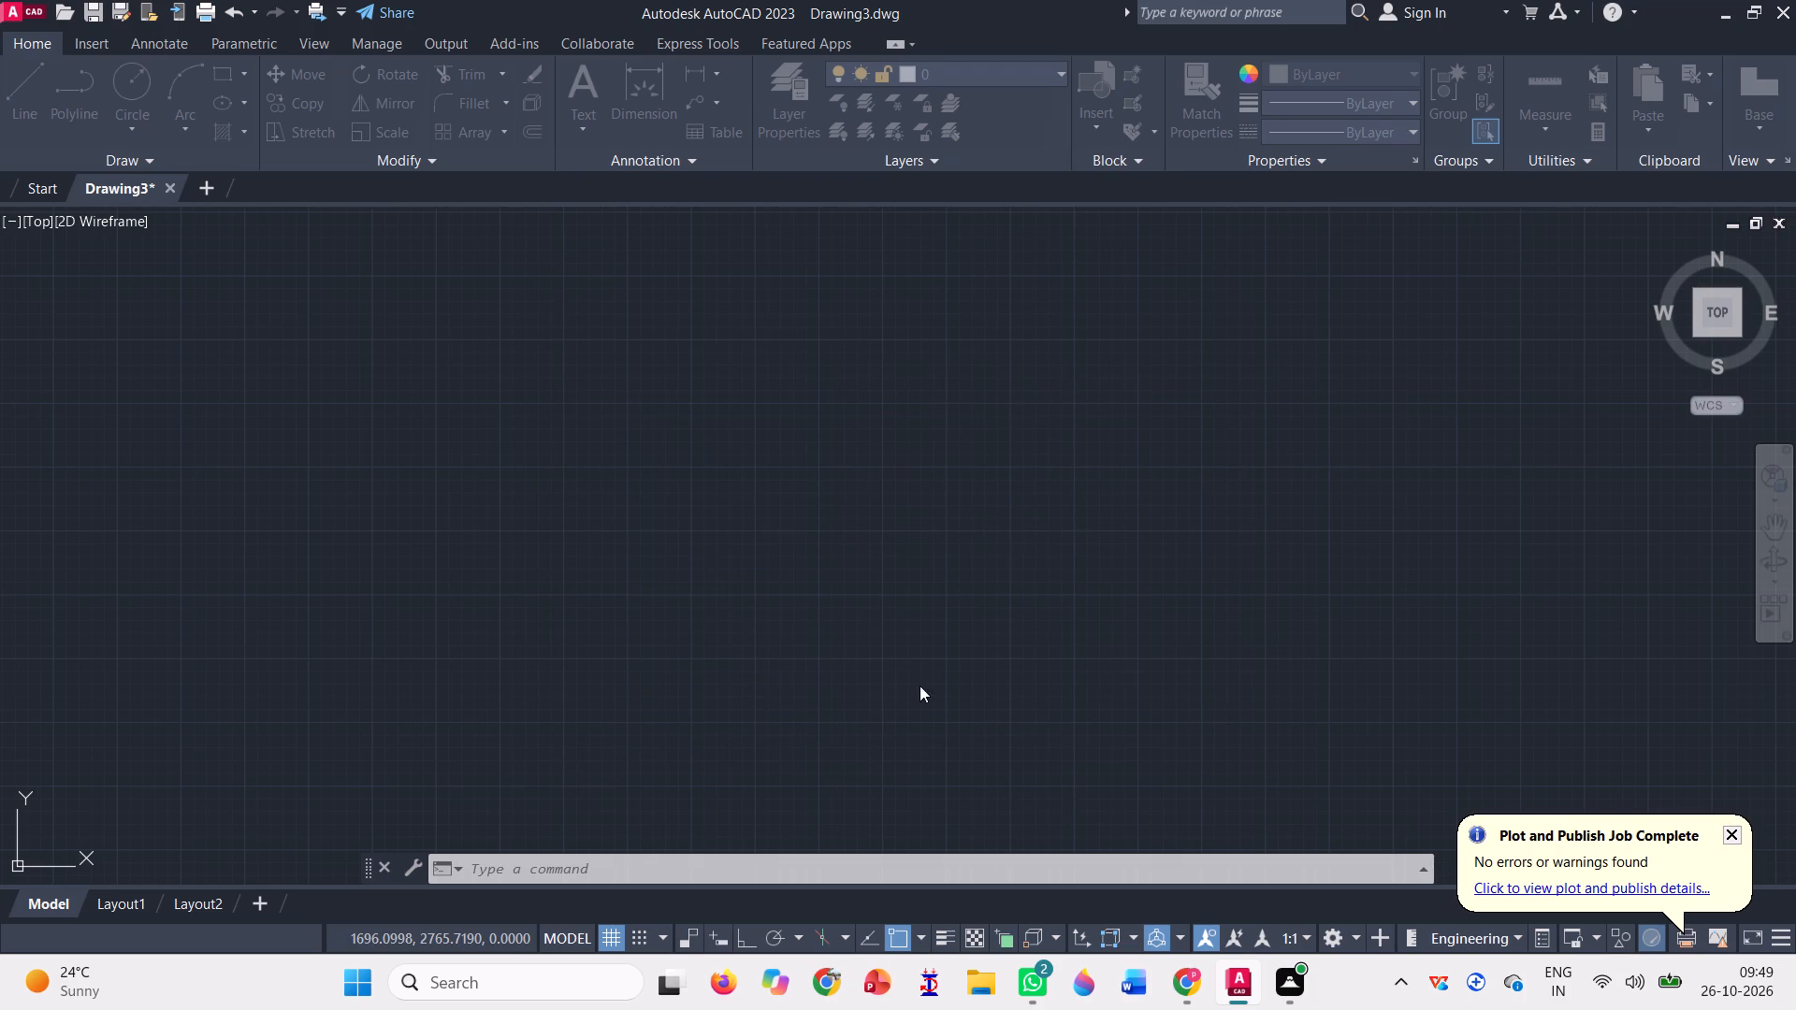
Start a line in the lower part of the empty drawing and turn on Ortho mode.
{"action": "key", "text": "l"}
{"action": "key", "text": "Return"}
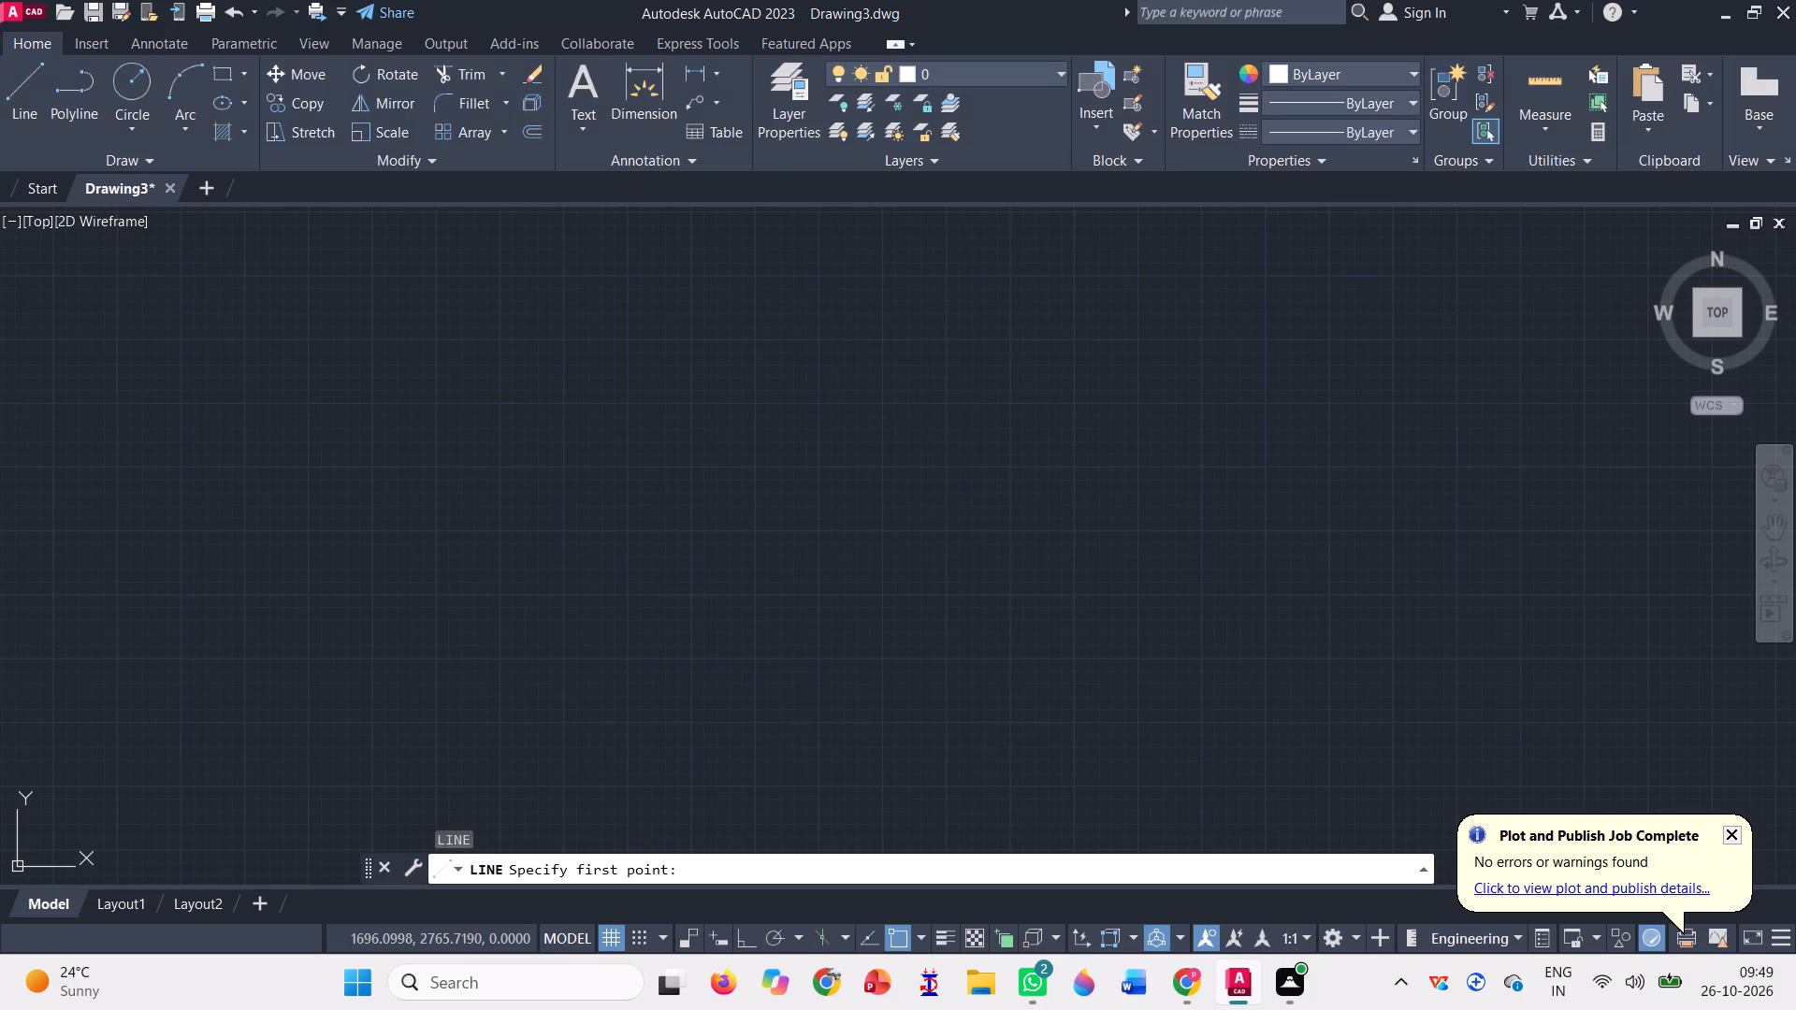
{"action": "left_click", "coordinate": [672, 734]}
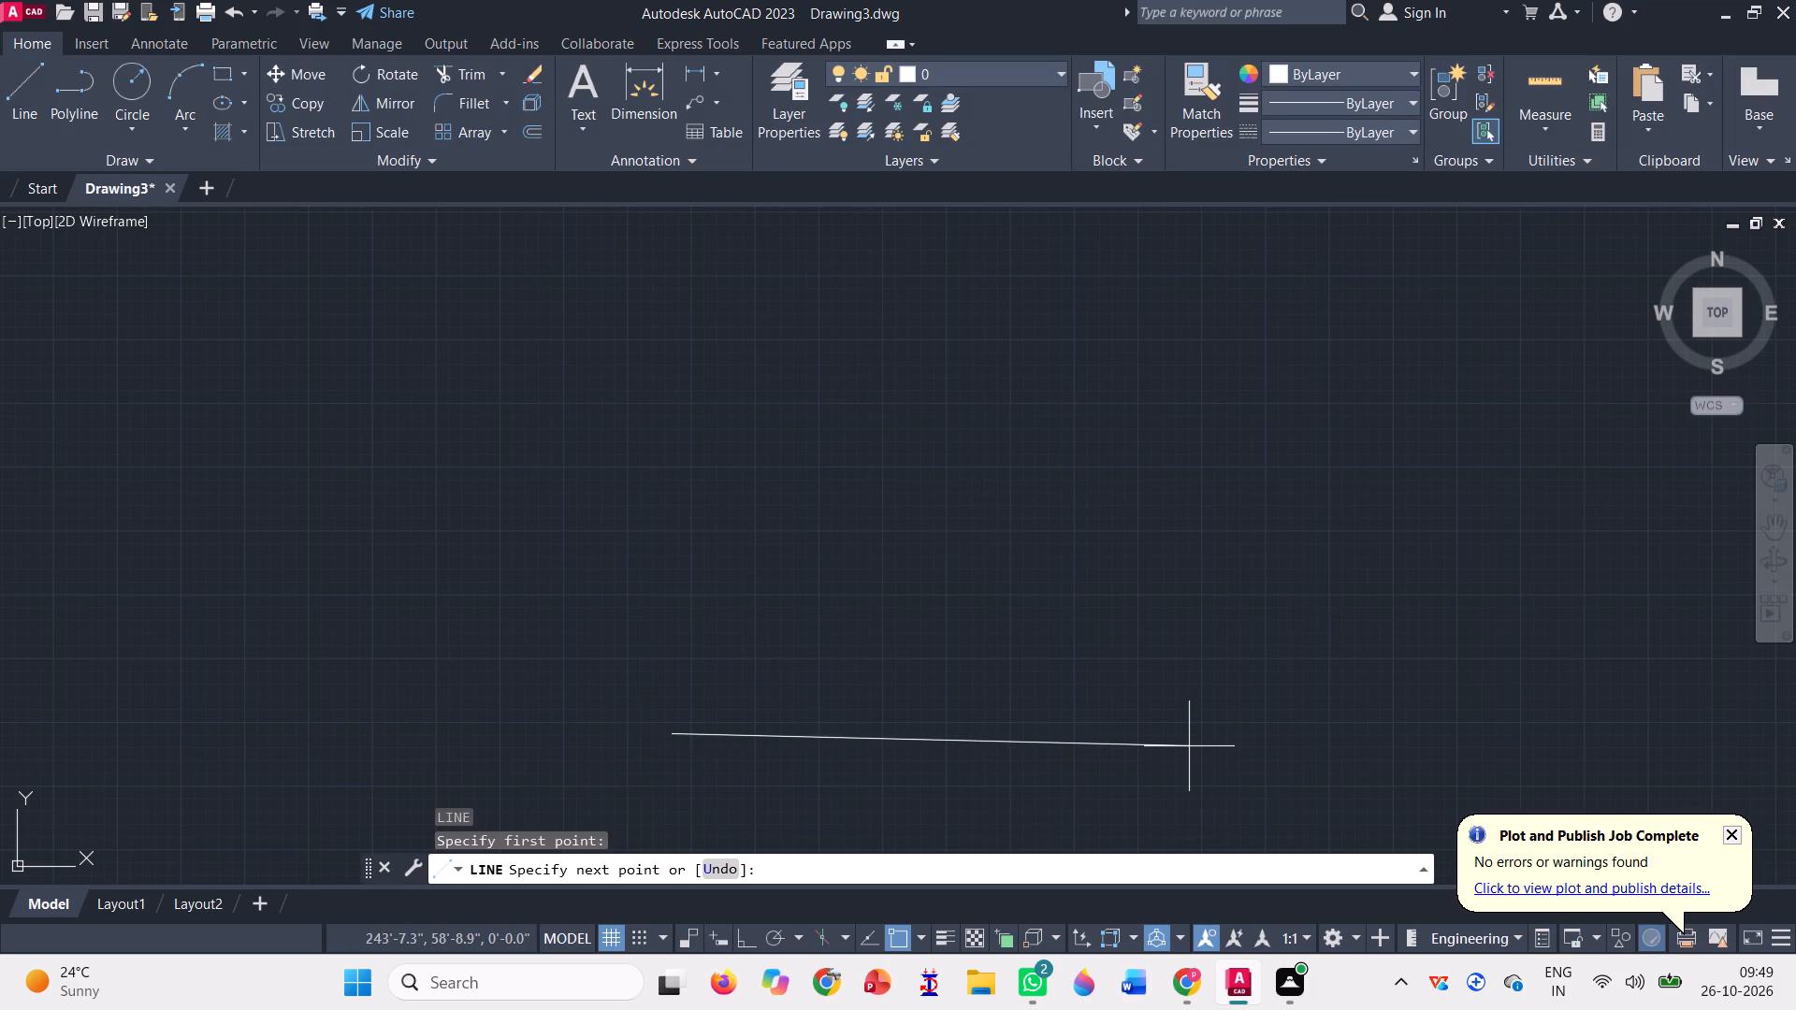
{"action": "key", "text": "F8"}
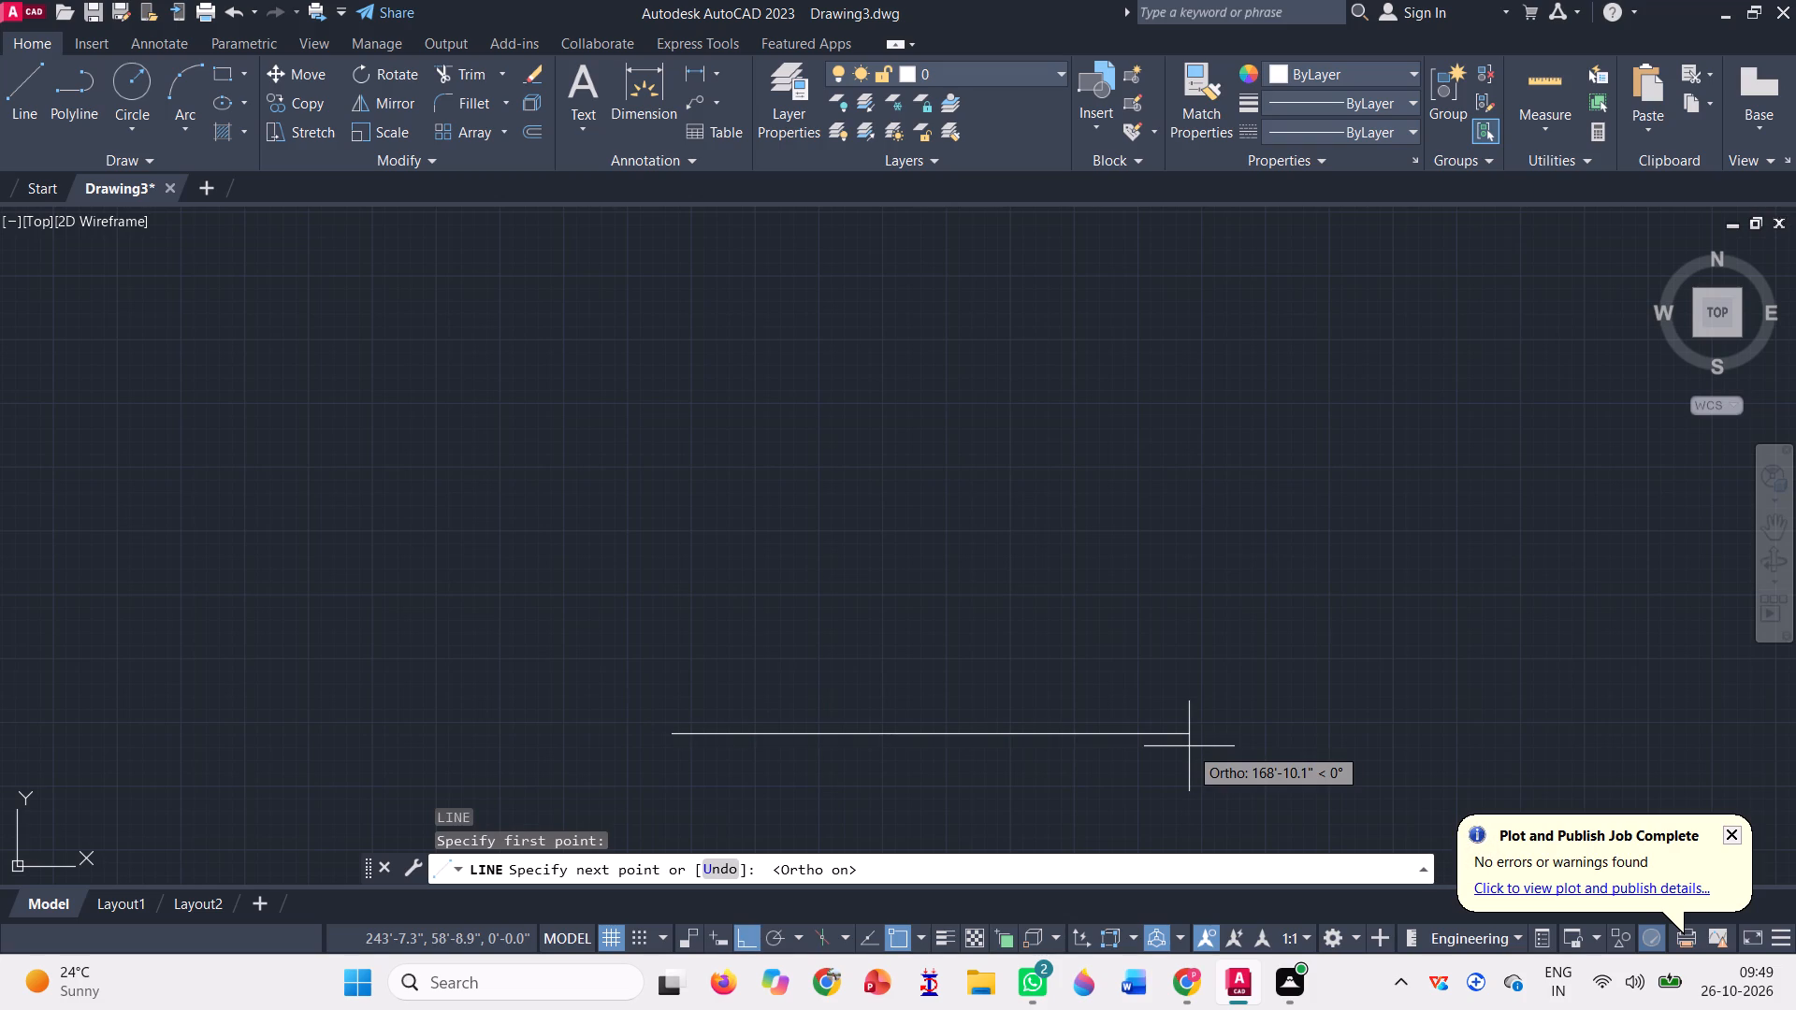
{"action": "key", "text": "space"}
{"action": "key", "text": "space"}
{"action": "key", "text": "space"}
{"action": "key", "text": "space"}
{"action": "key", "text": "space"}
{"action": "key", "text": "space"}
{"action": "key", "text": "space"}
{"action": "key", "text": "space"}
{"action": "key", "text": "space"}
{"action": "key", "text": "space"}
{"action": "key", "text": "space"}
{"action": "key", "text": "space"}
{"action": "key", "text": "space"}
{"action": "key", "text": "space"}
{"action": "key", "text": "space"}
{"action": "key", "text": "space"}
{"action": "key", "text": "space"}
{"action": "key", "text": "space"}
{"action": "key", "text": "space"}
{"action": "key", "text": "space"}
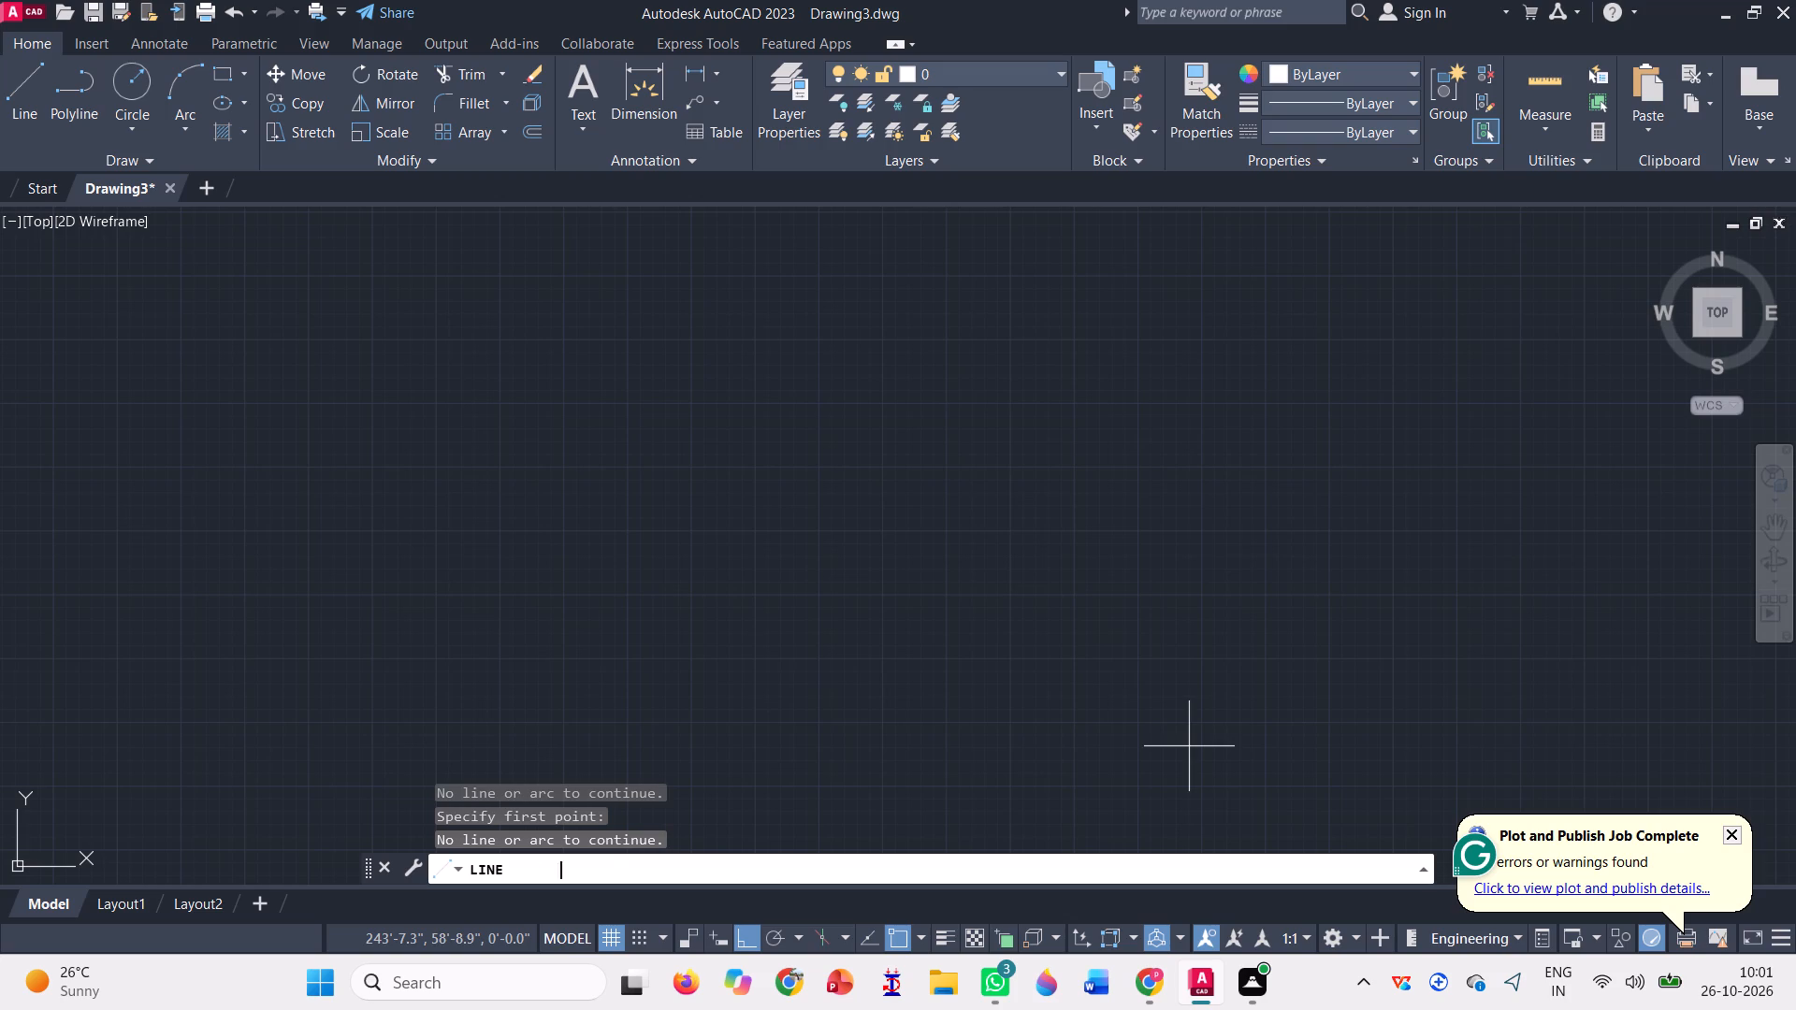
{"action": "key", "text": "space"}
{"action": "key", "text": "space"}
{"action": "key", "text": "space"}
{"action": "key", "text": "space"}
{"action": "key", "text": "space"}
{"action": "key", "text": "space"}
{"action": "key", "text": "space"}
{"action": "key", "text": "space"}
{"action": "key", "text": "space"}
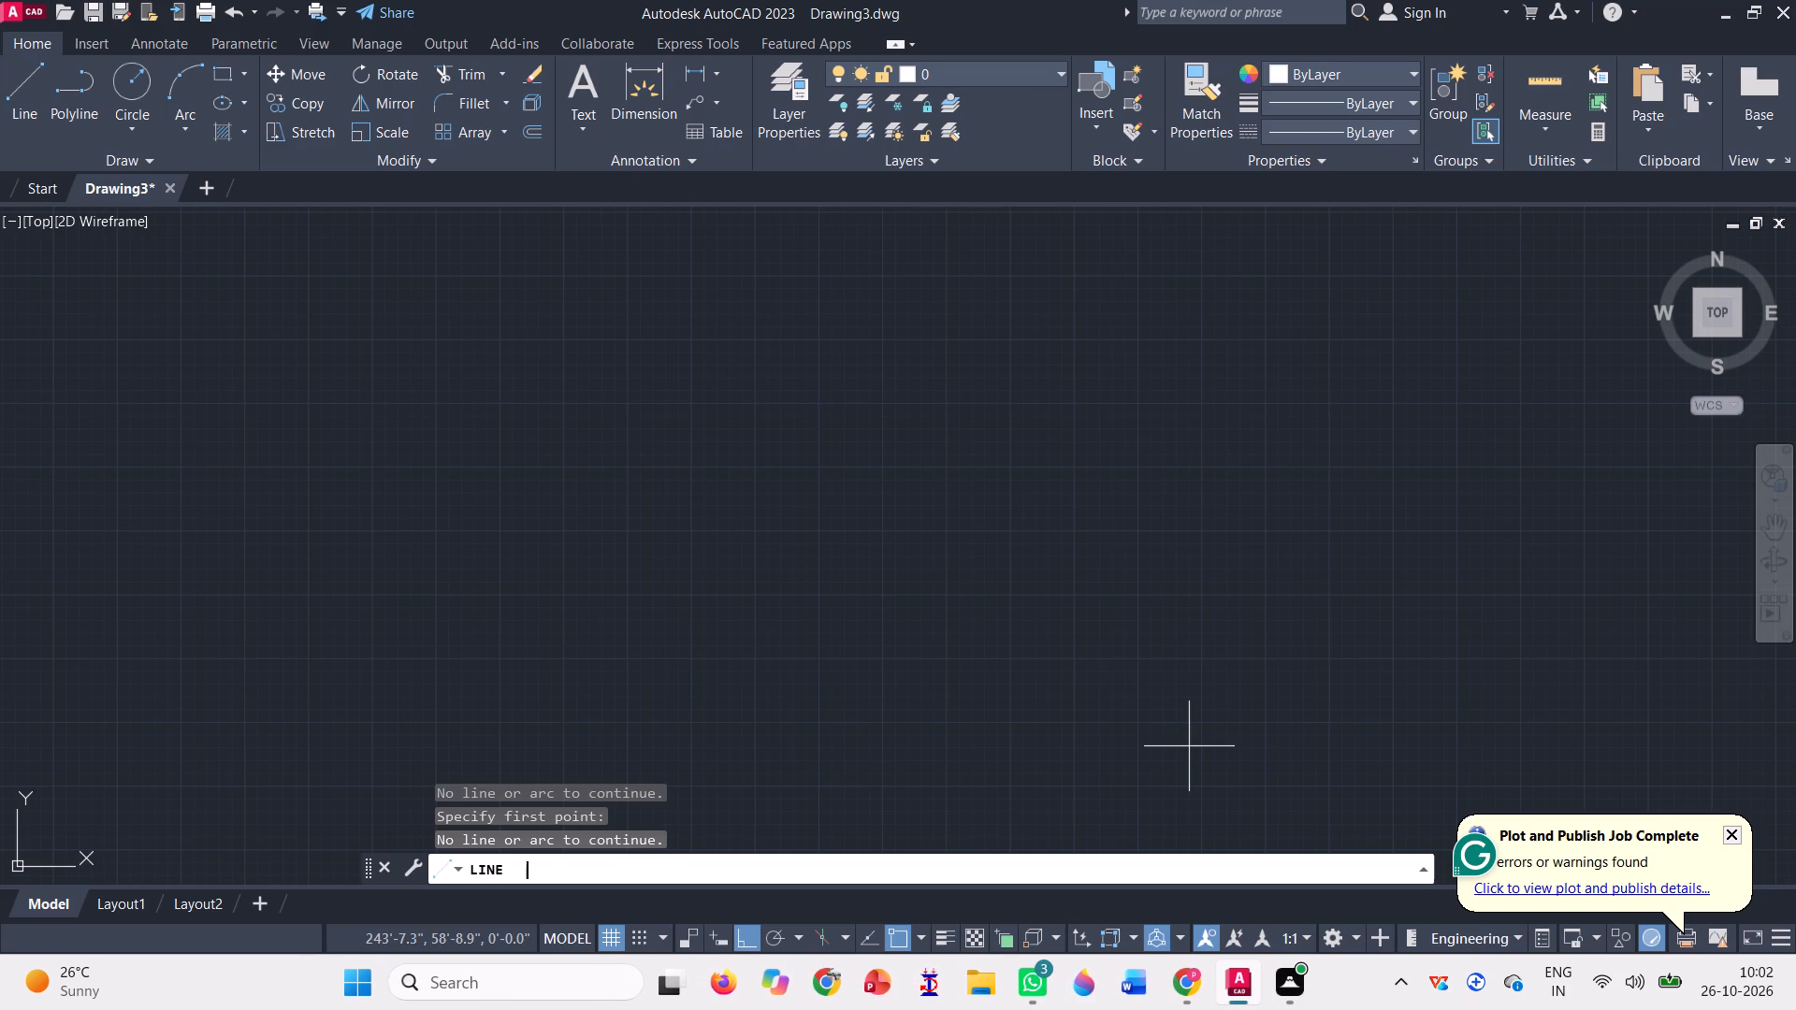
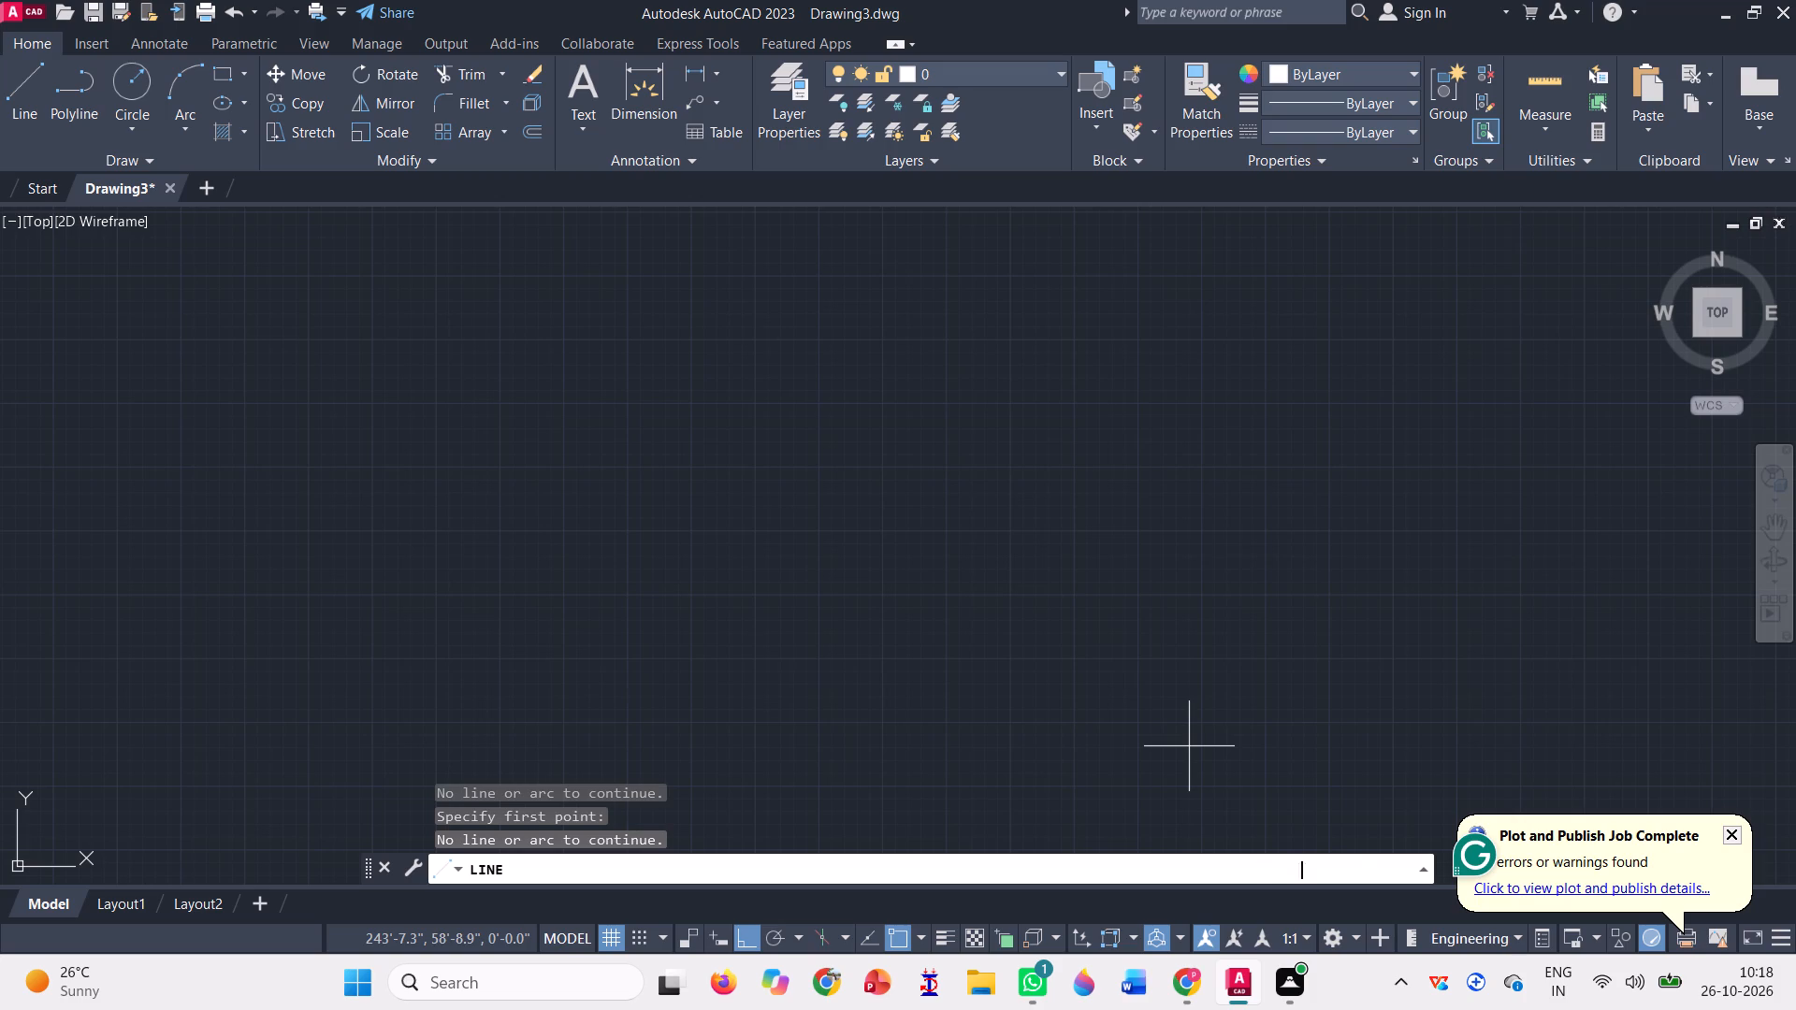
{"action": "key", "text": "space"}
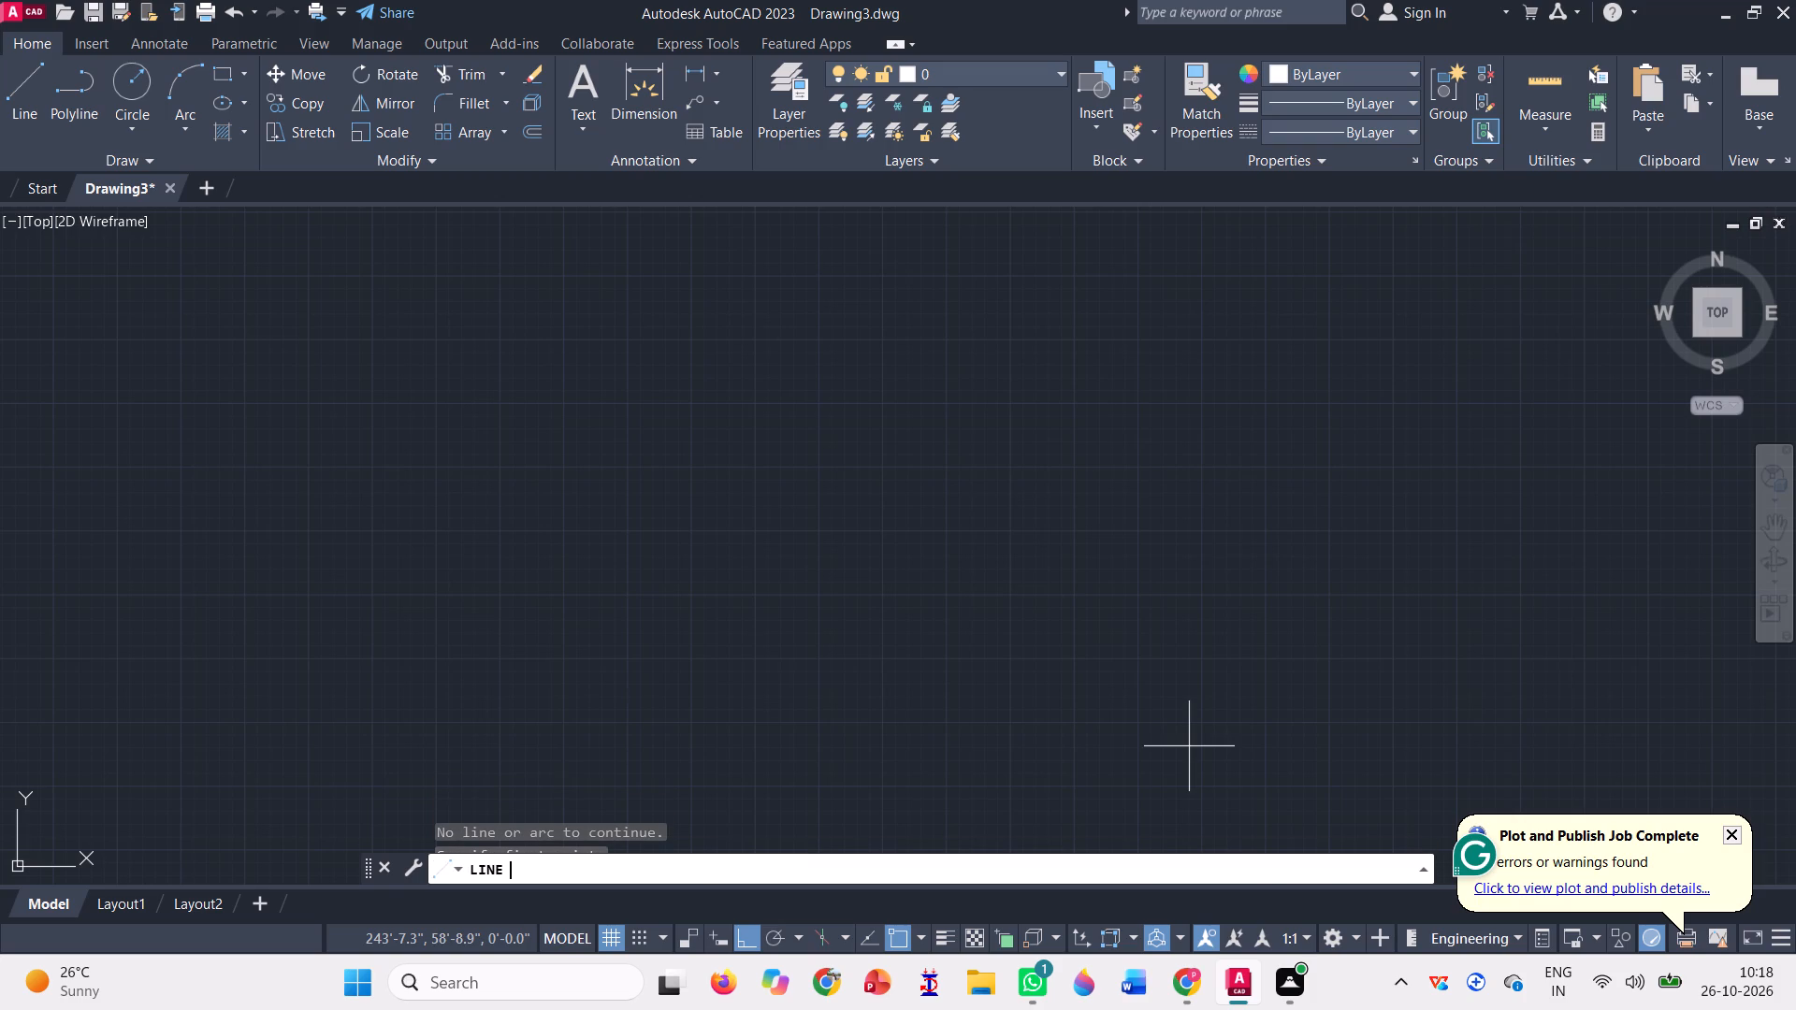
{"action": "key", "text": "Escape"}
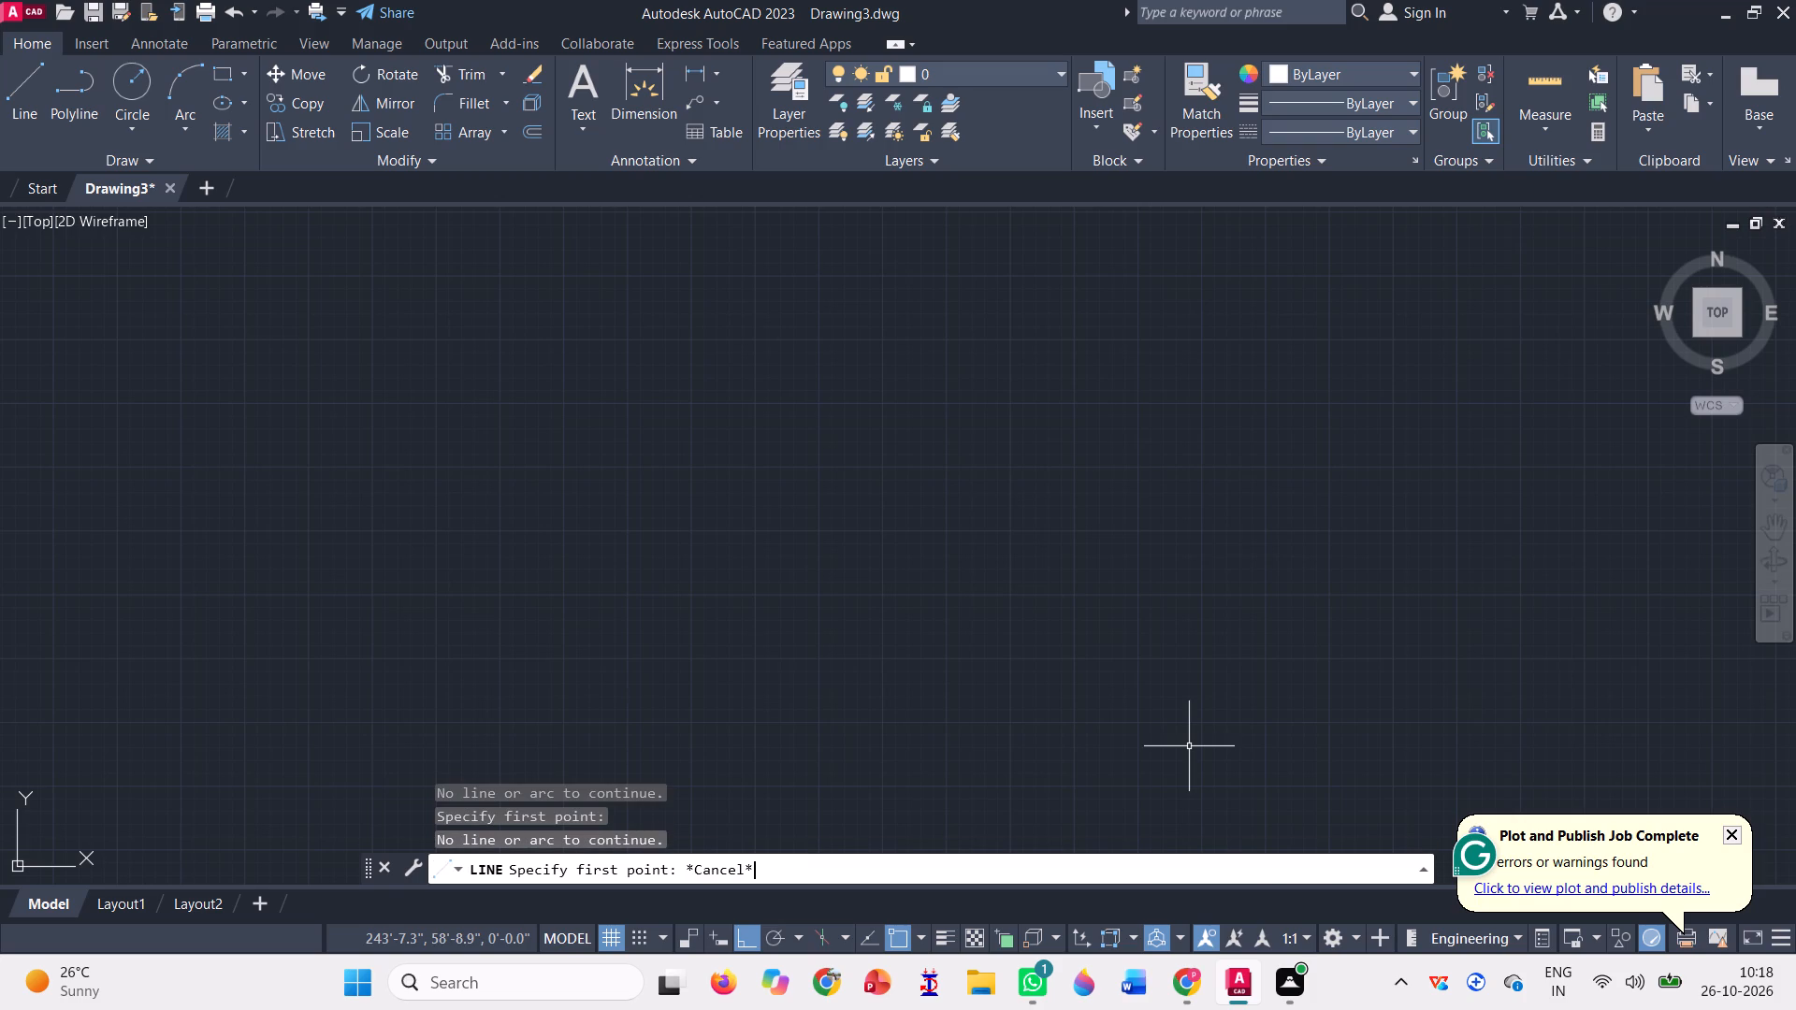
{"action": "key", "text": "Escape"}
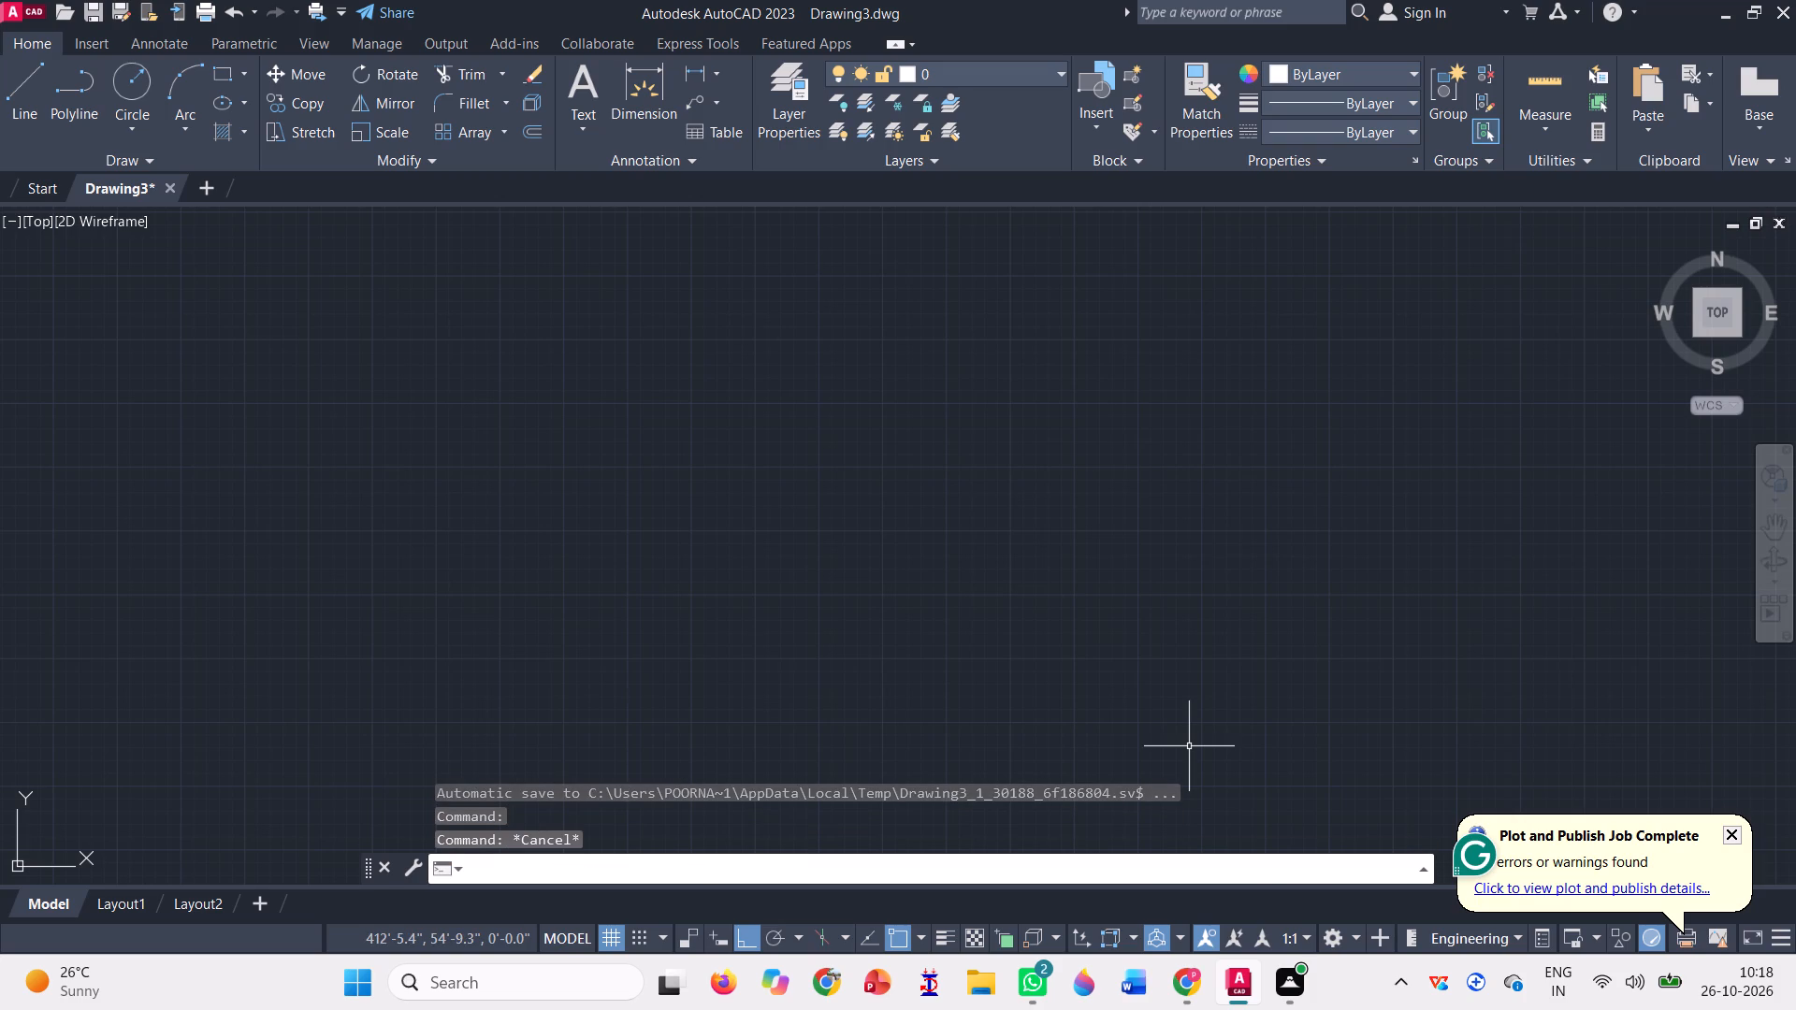
Start a new line with the Line command in the empty drawing.
{"action": "key", "text": "l"}
{"action": "key", "text": "Return"}
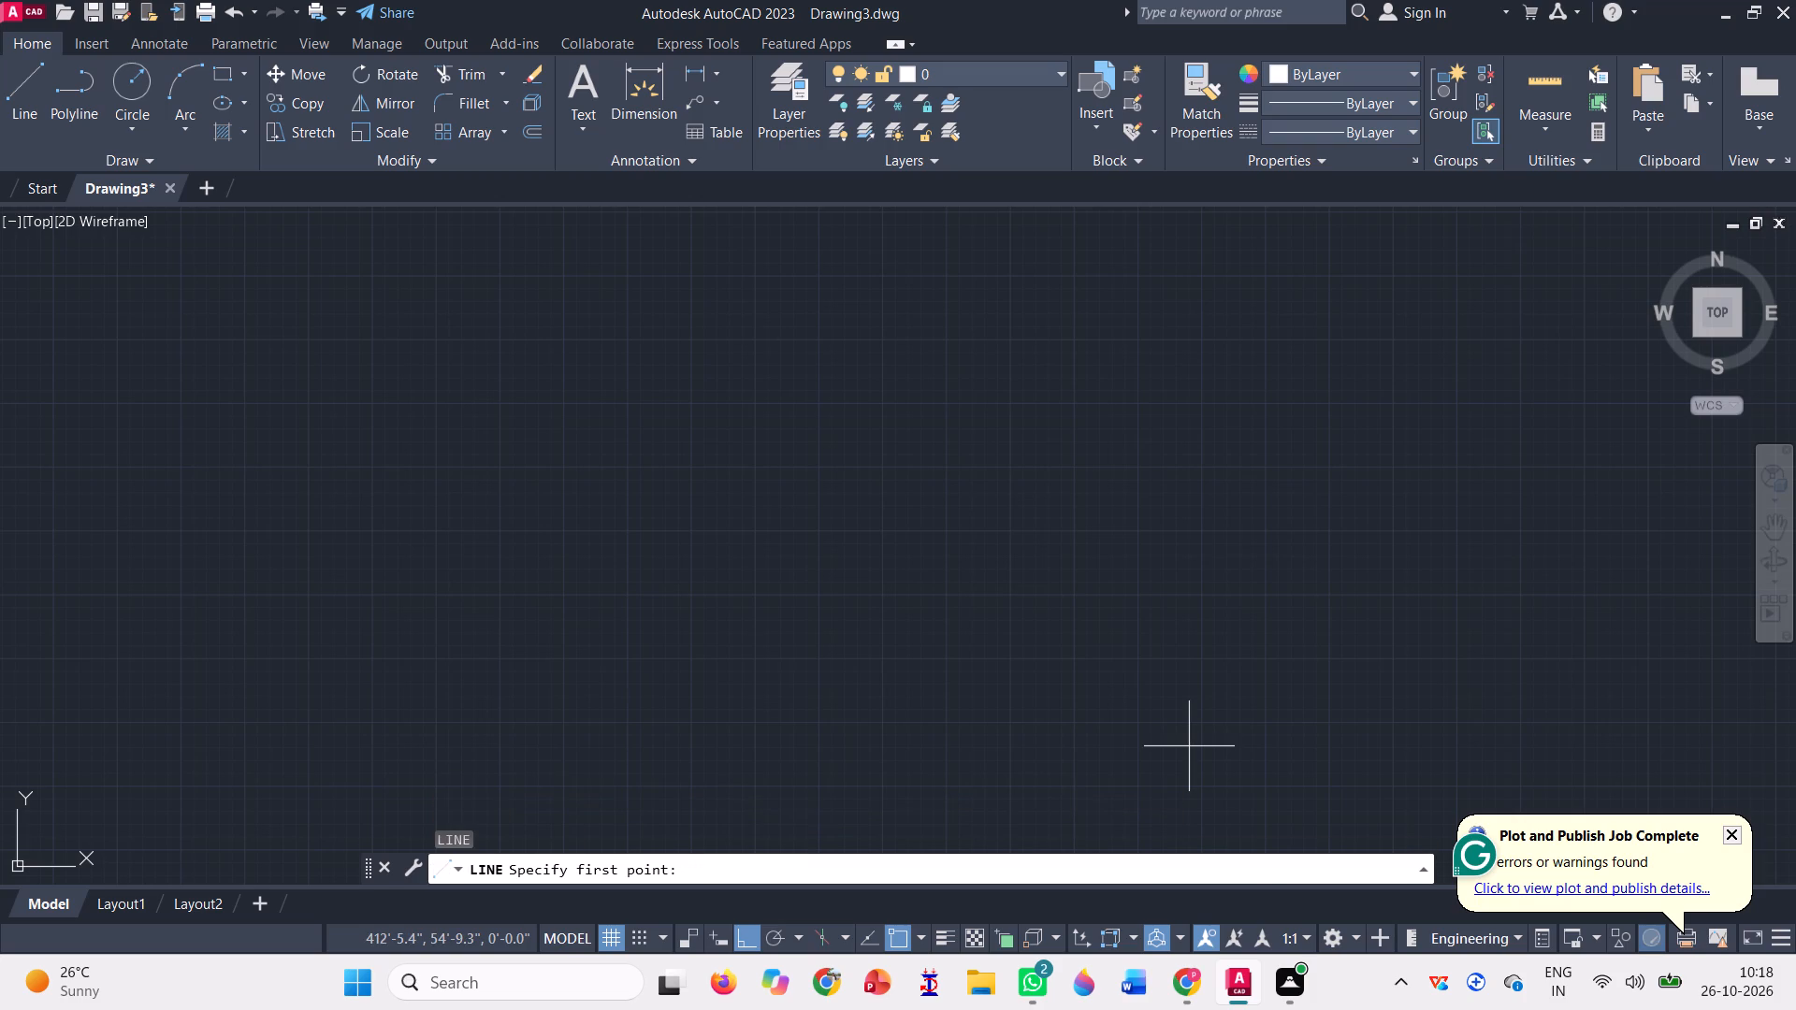
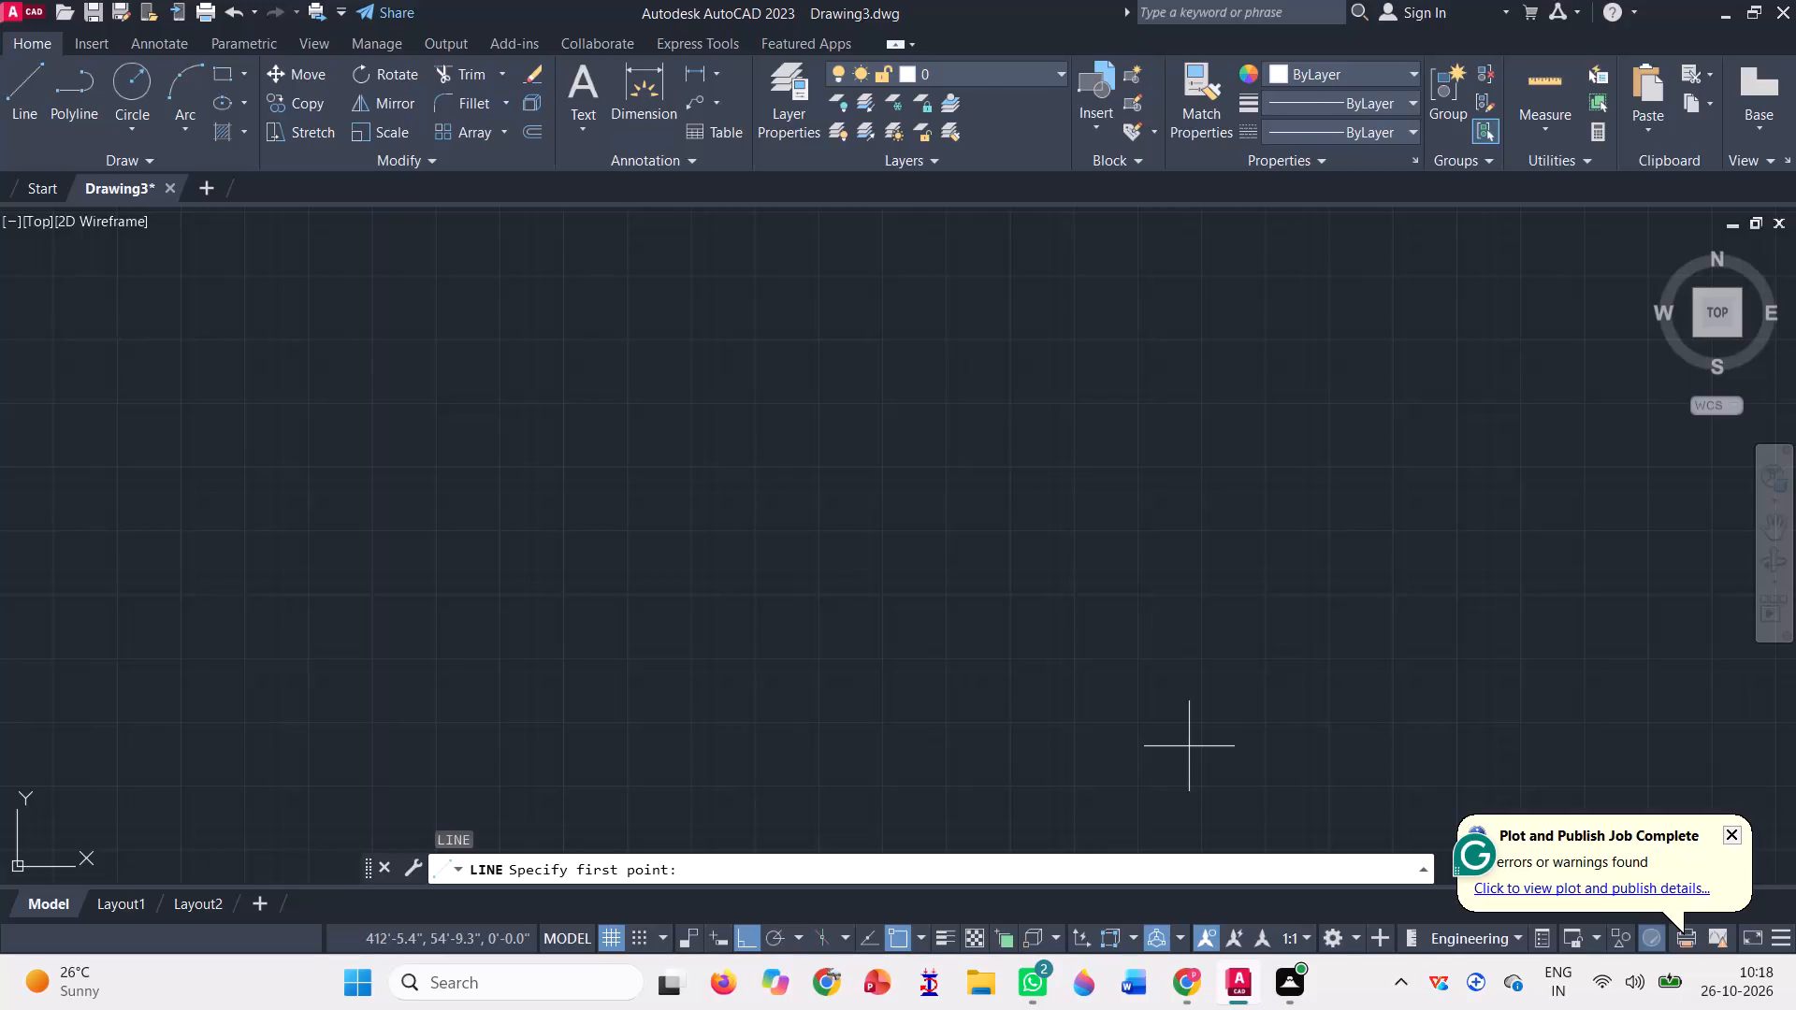
Draw a 40' horizontal line, continue it with a vertical line about 126' up from its east end, and end the command.
{"action": "left_click", "coordinate": [543, 698]}
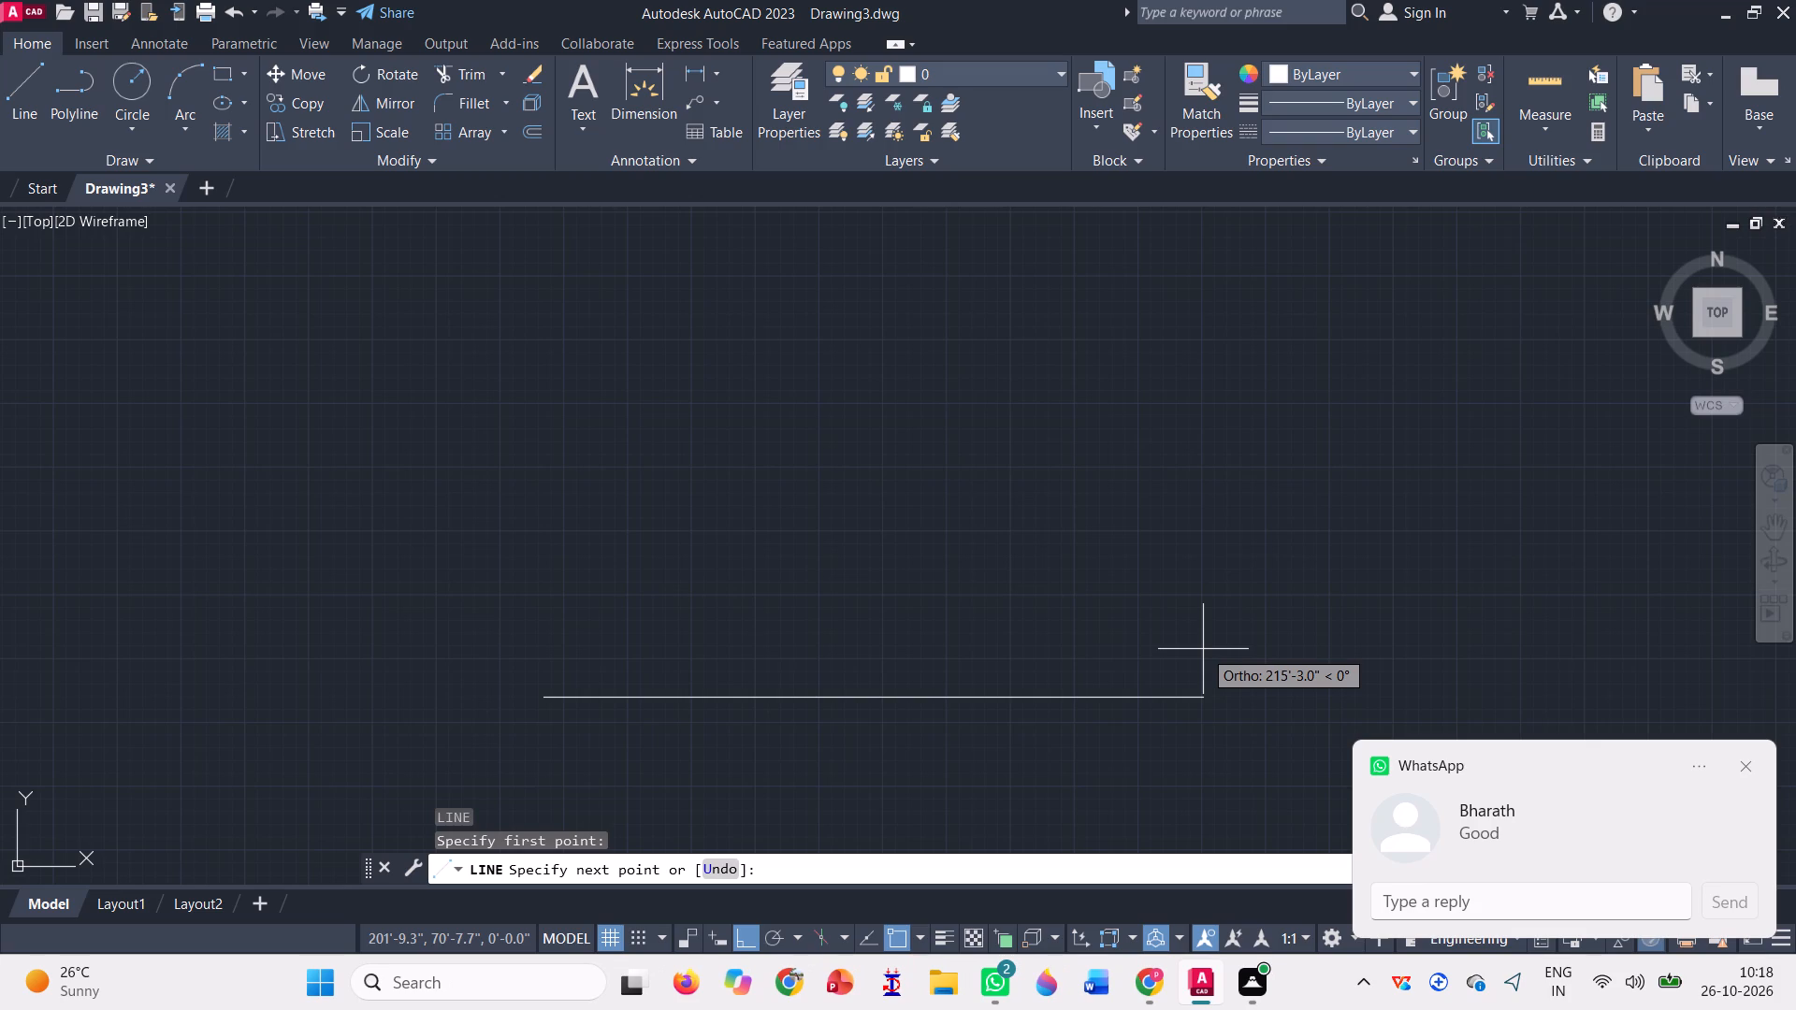
{"action": "type", "text": "40'"}
{"action": "key", "text": "Return"}
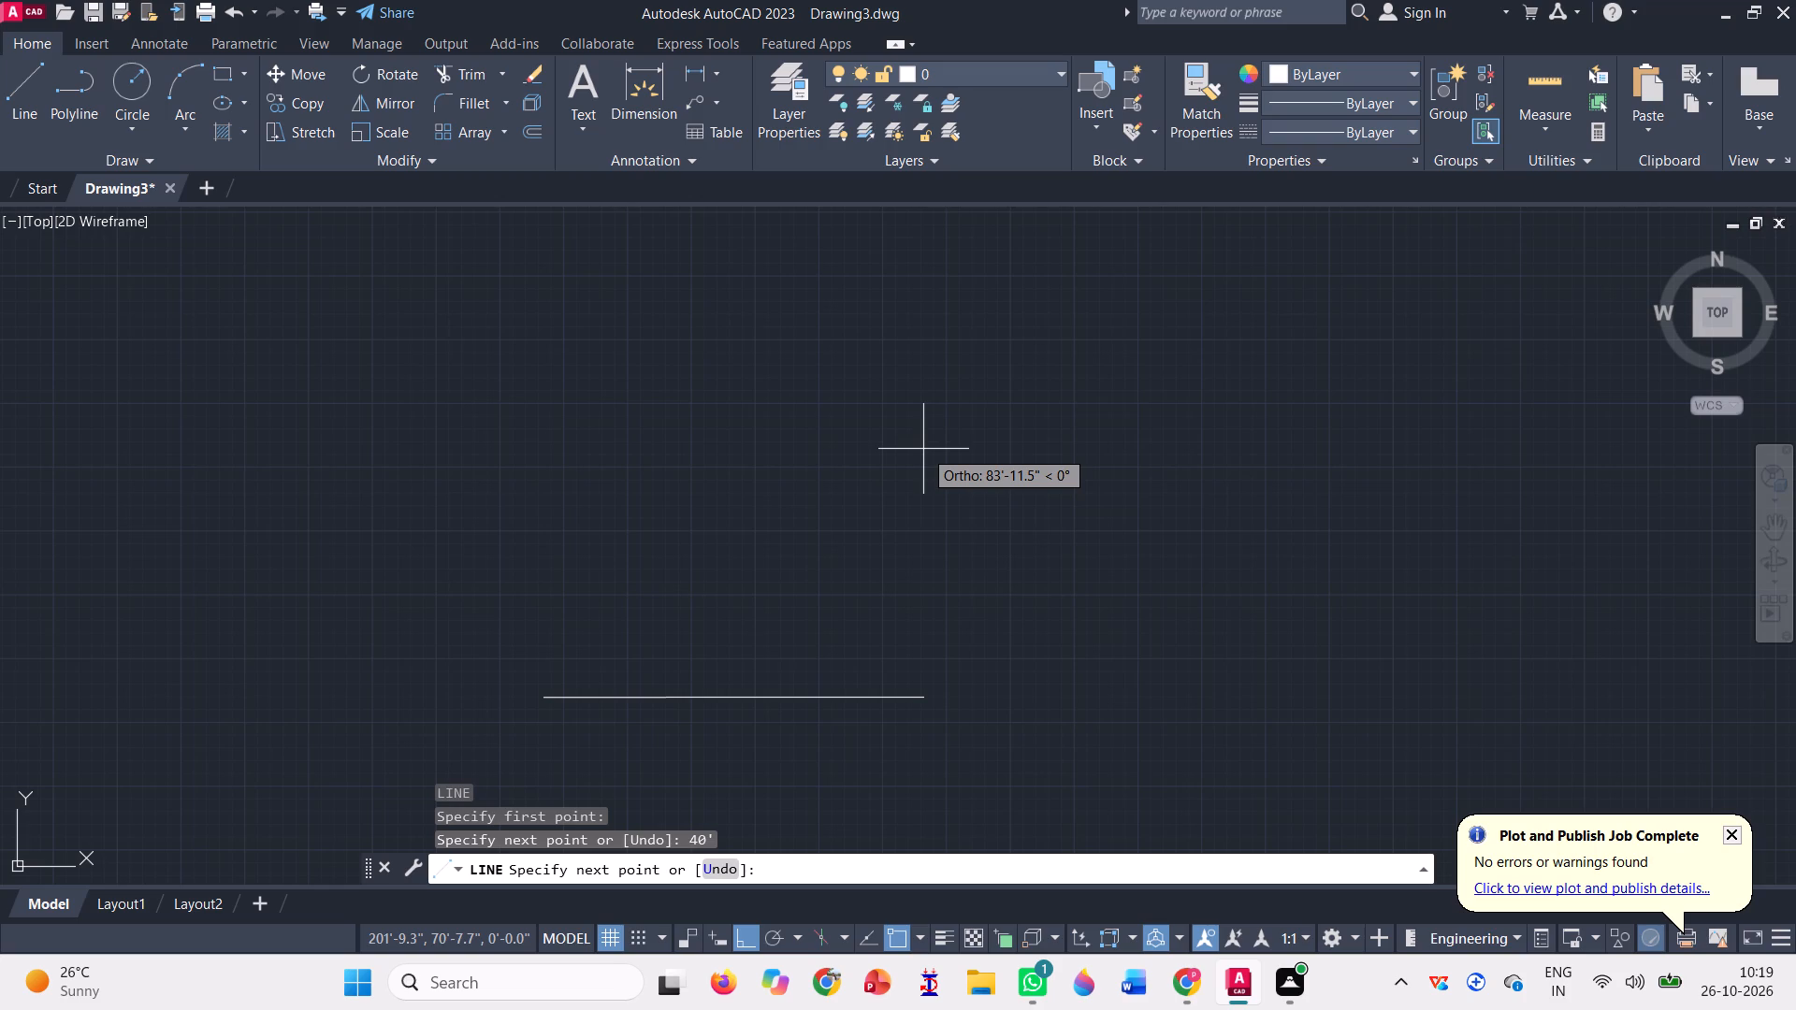
{"action": "left_click", "coordinate": [684, 312]}
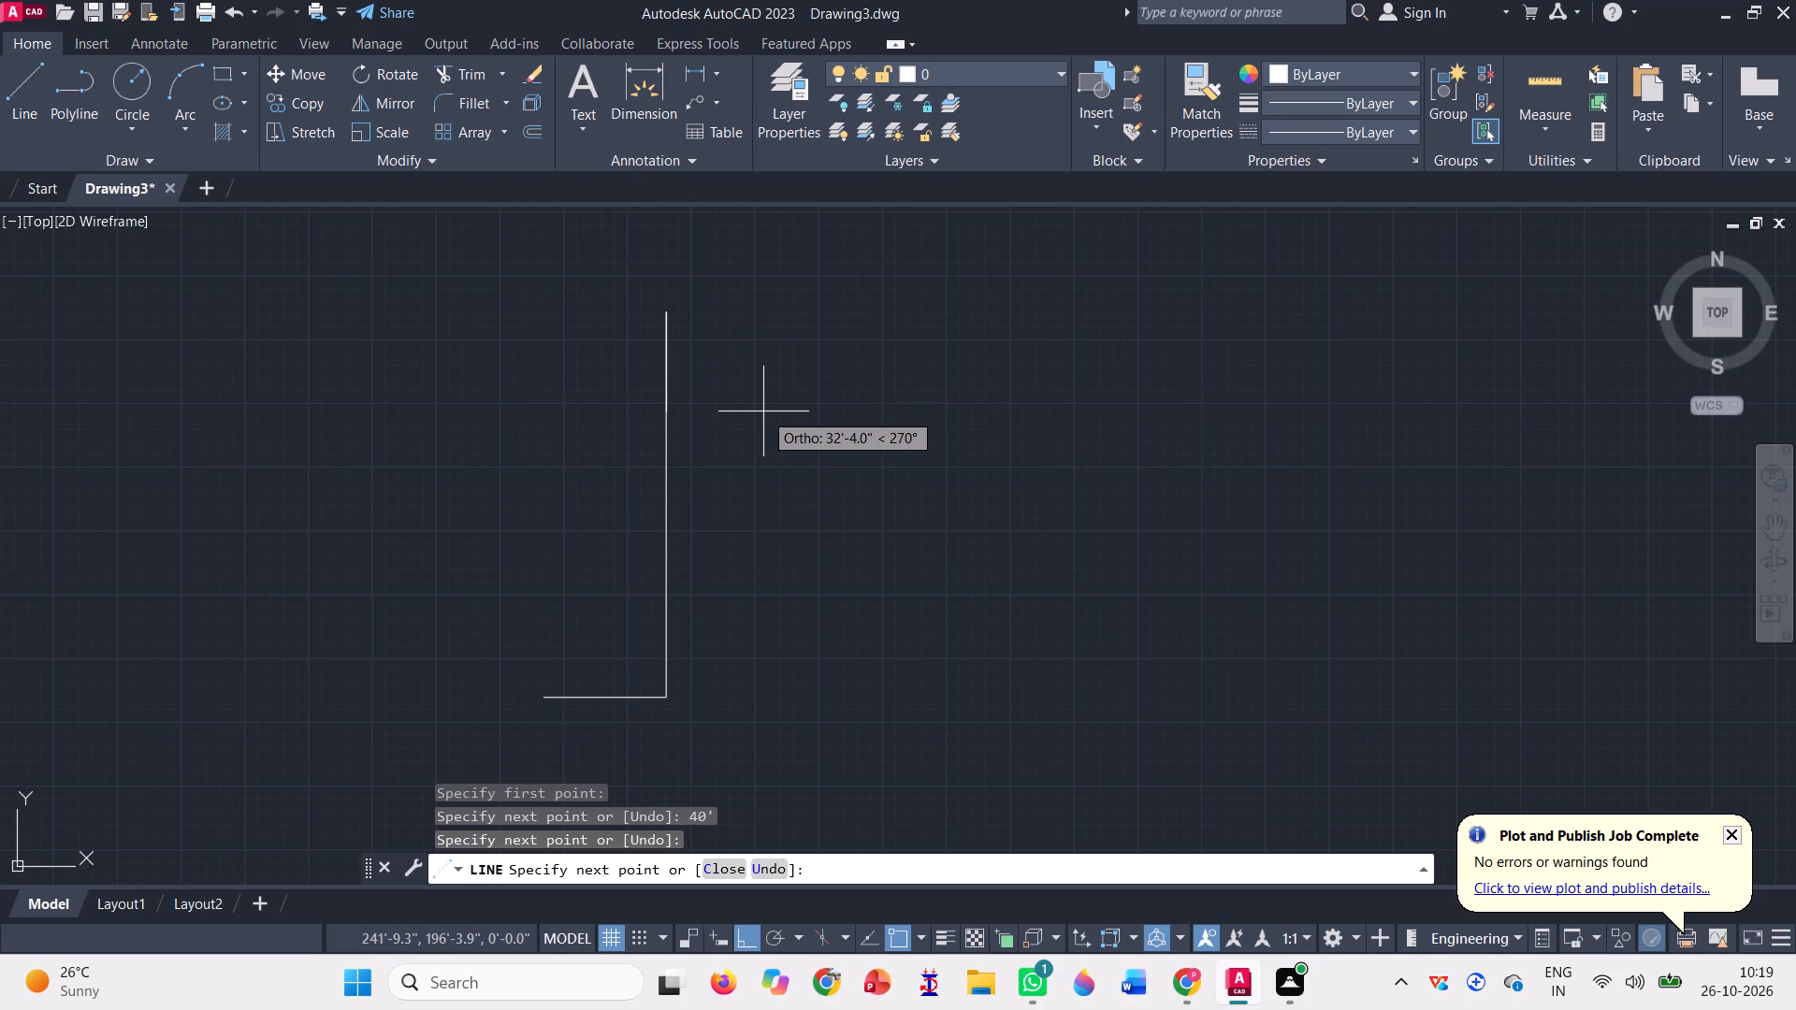
{"action": "key", "text": "Escape"}
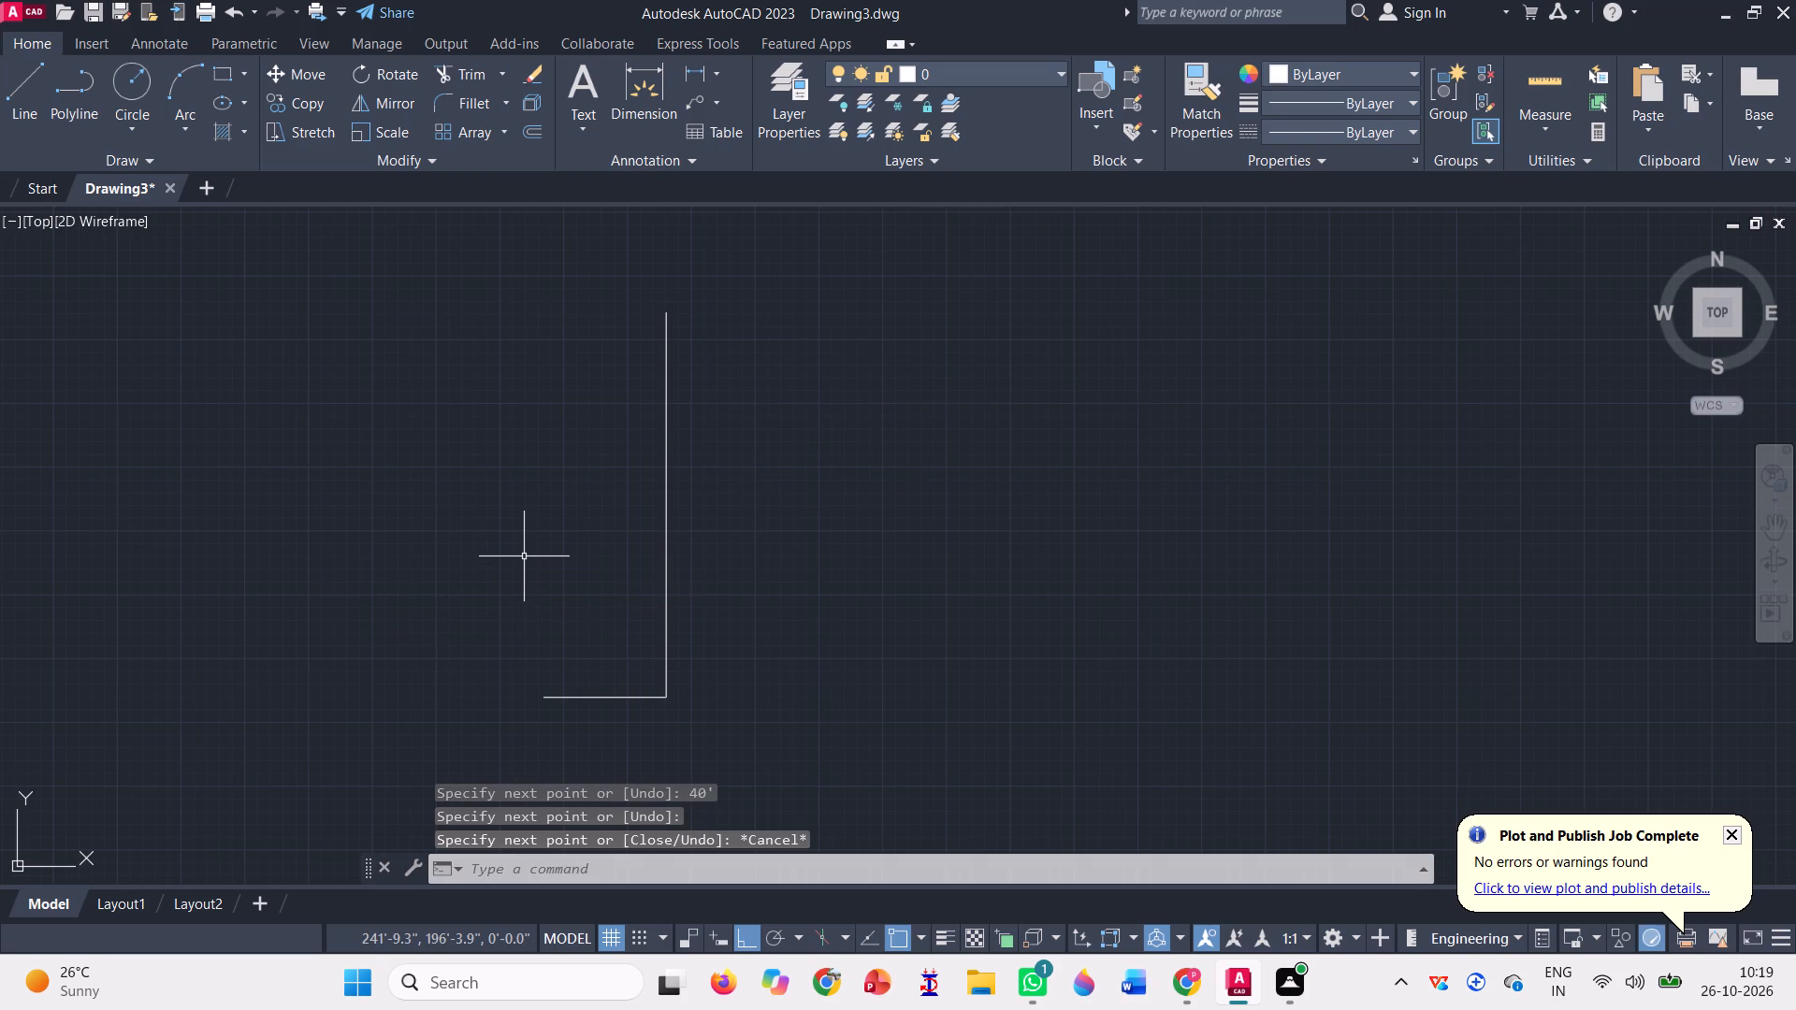
Draw a vertical line about 131' long upward from the west end of the 40' line.
{"action": "key", "text": "l"}
{"action": "key", "text": "Return"}
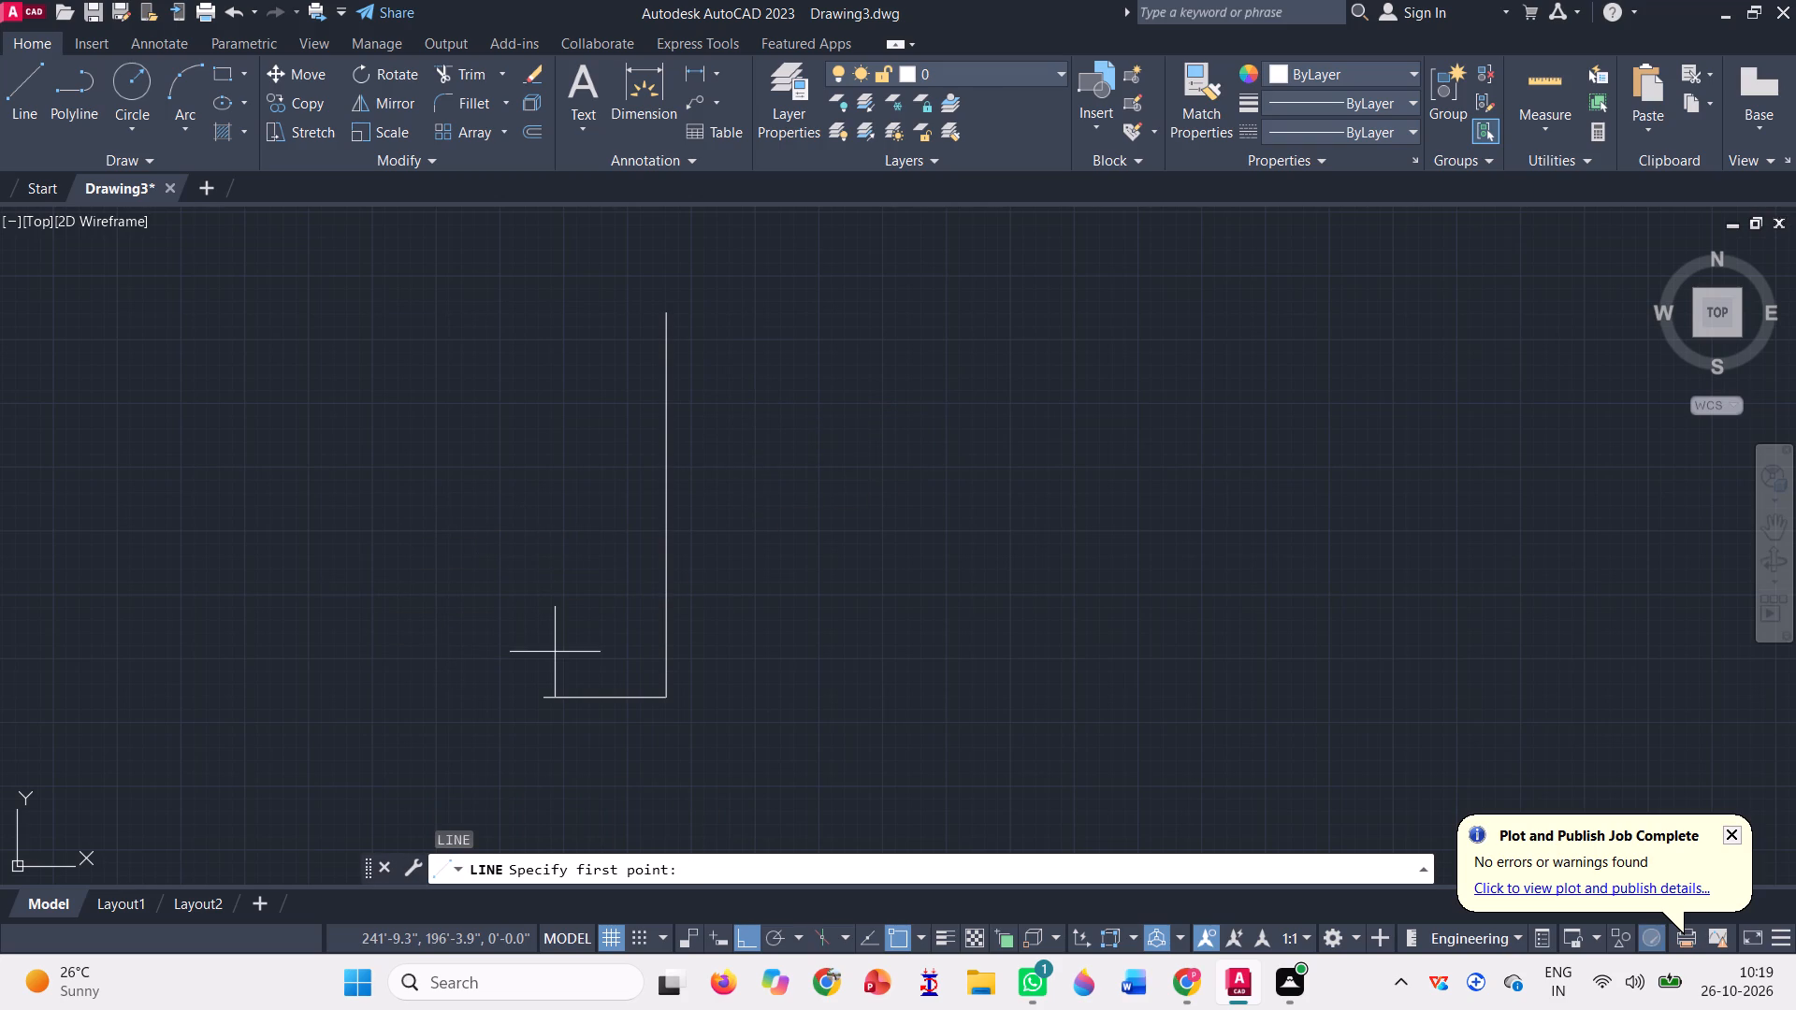
{"action": "left_click", "coordinate": [538, 696]}
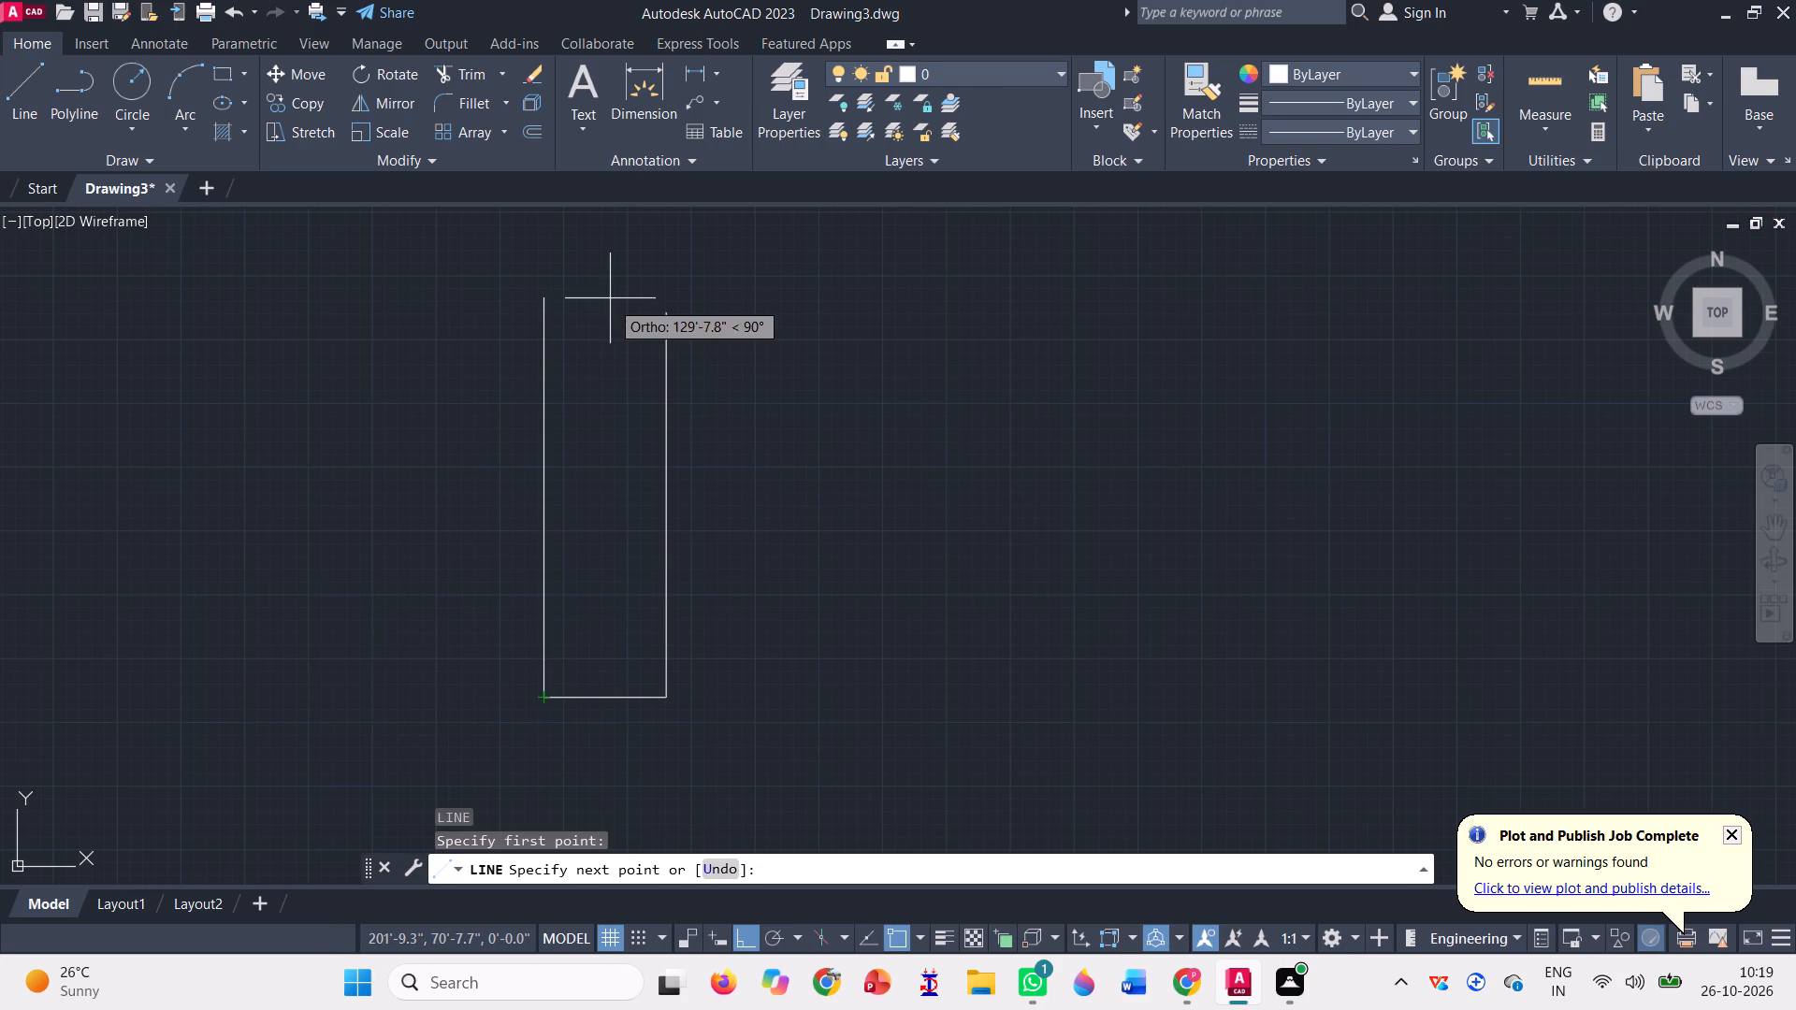
{"action": "left_click", "coordinate": [609, 296]}
{"action": "key", "text": "space"}
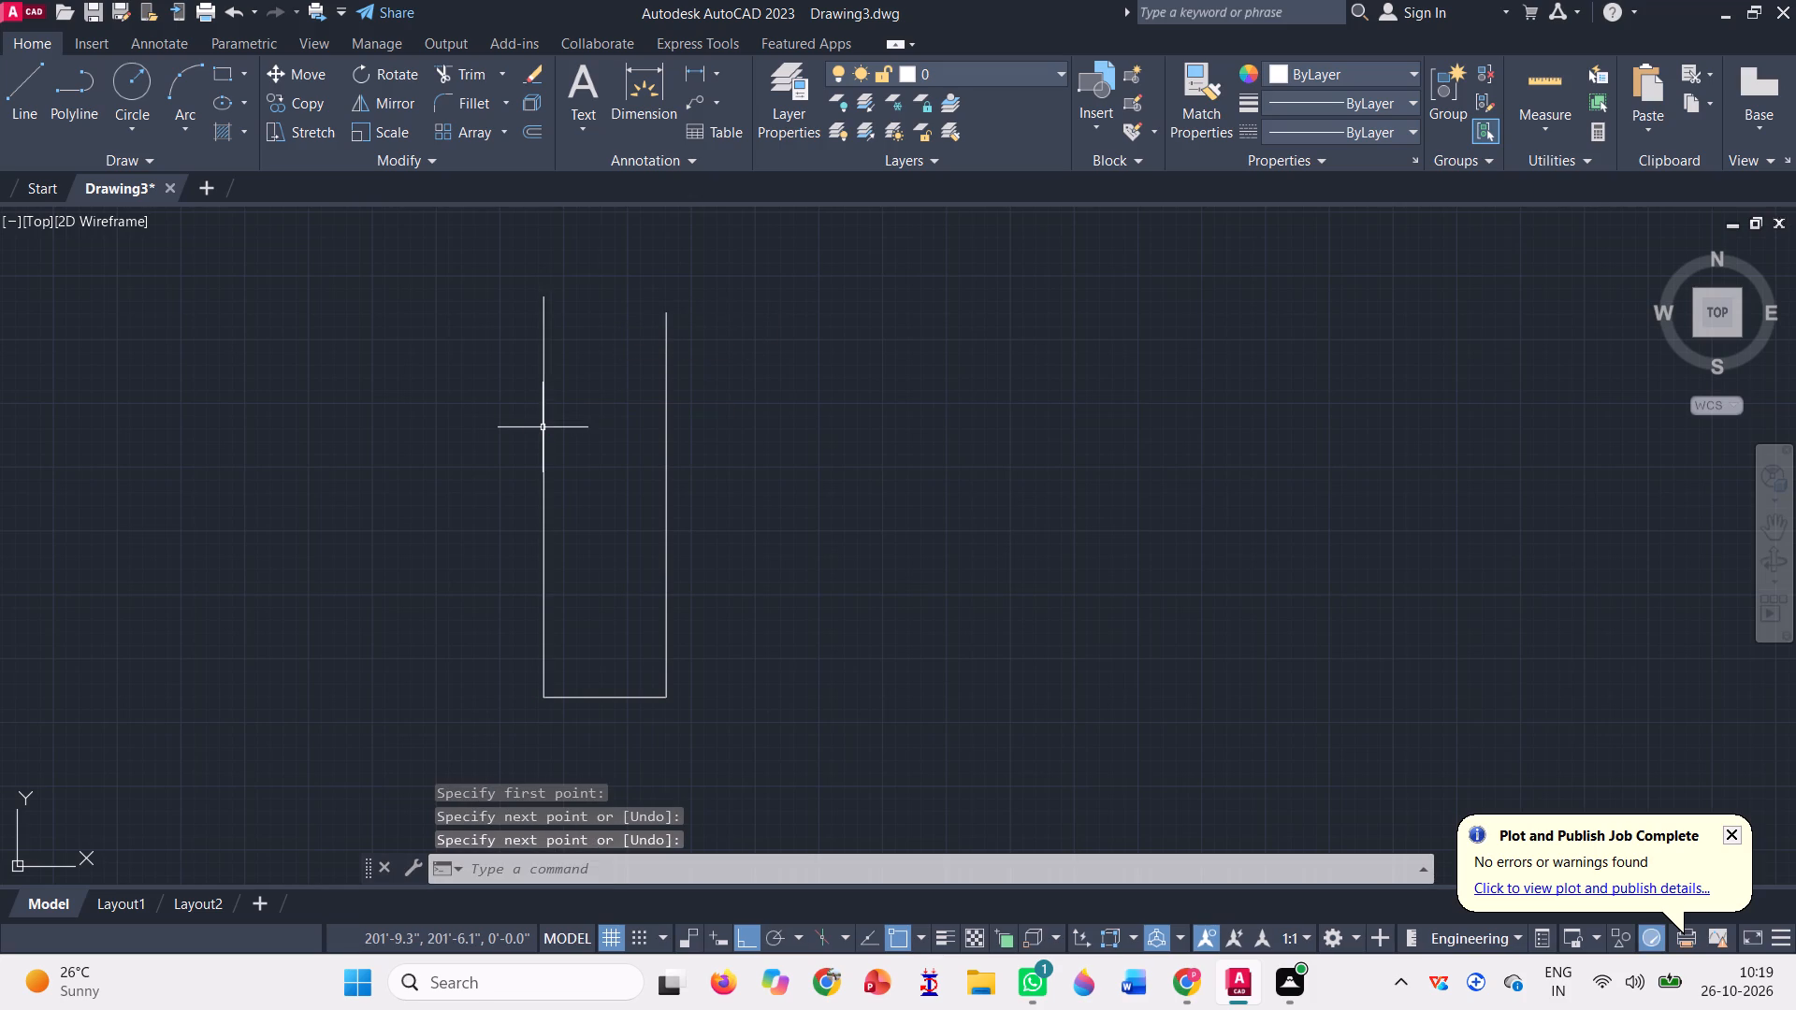
Draw a thin rectangle about 40' by 7" along the base line, between the two vertical lines.
{"action": "scroll", "coordinate": [571, 756], "scroll_direction": "up", "scroll_amount": 1}
{"action": "left_click", "coordinate": [224, 66]}
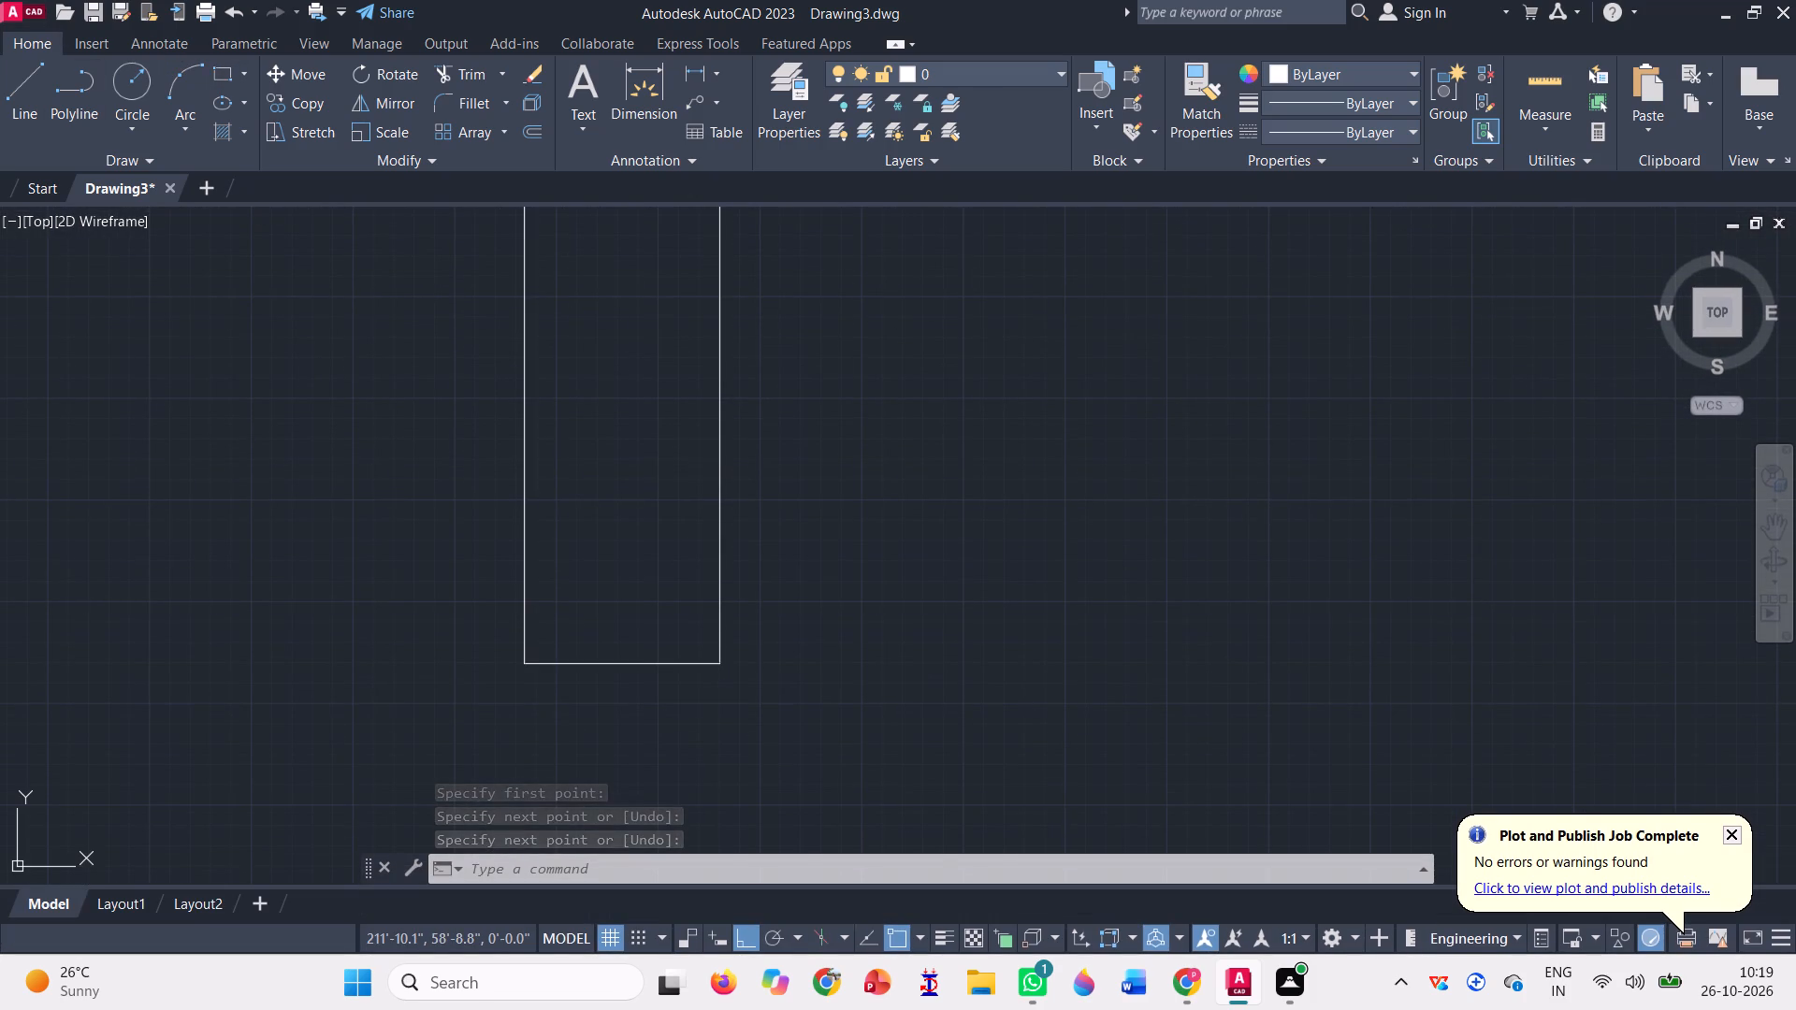
{"action": "left_click", "coordinate": [521, 663]}
{"action": "scroll", "coordinate": [730, 645], "scroll_direction": "up", "scroll_amount": 3}
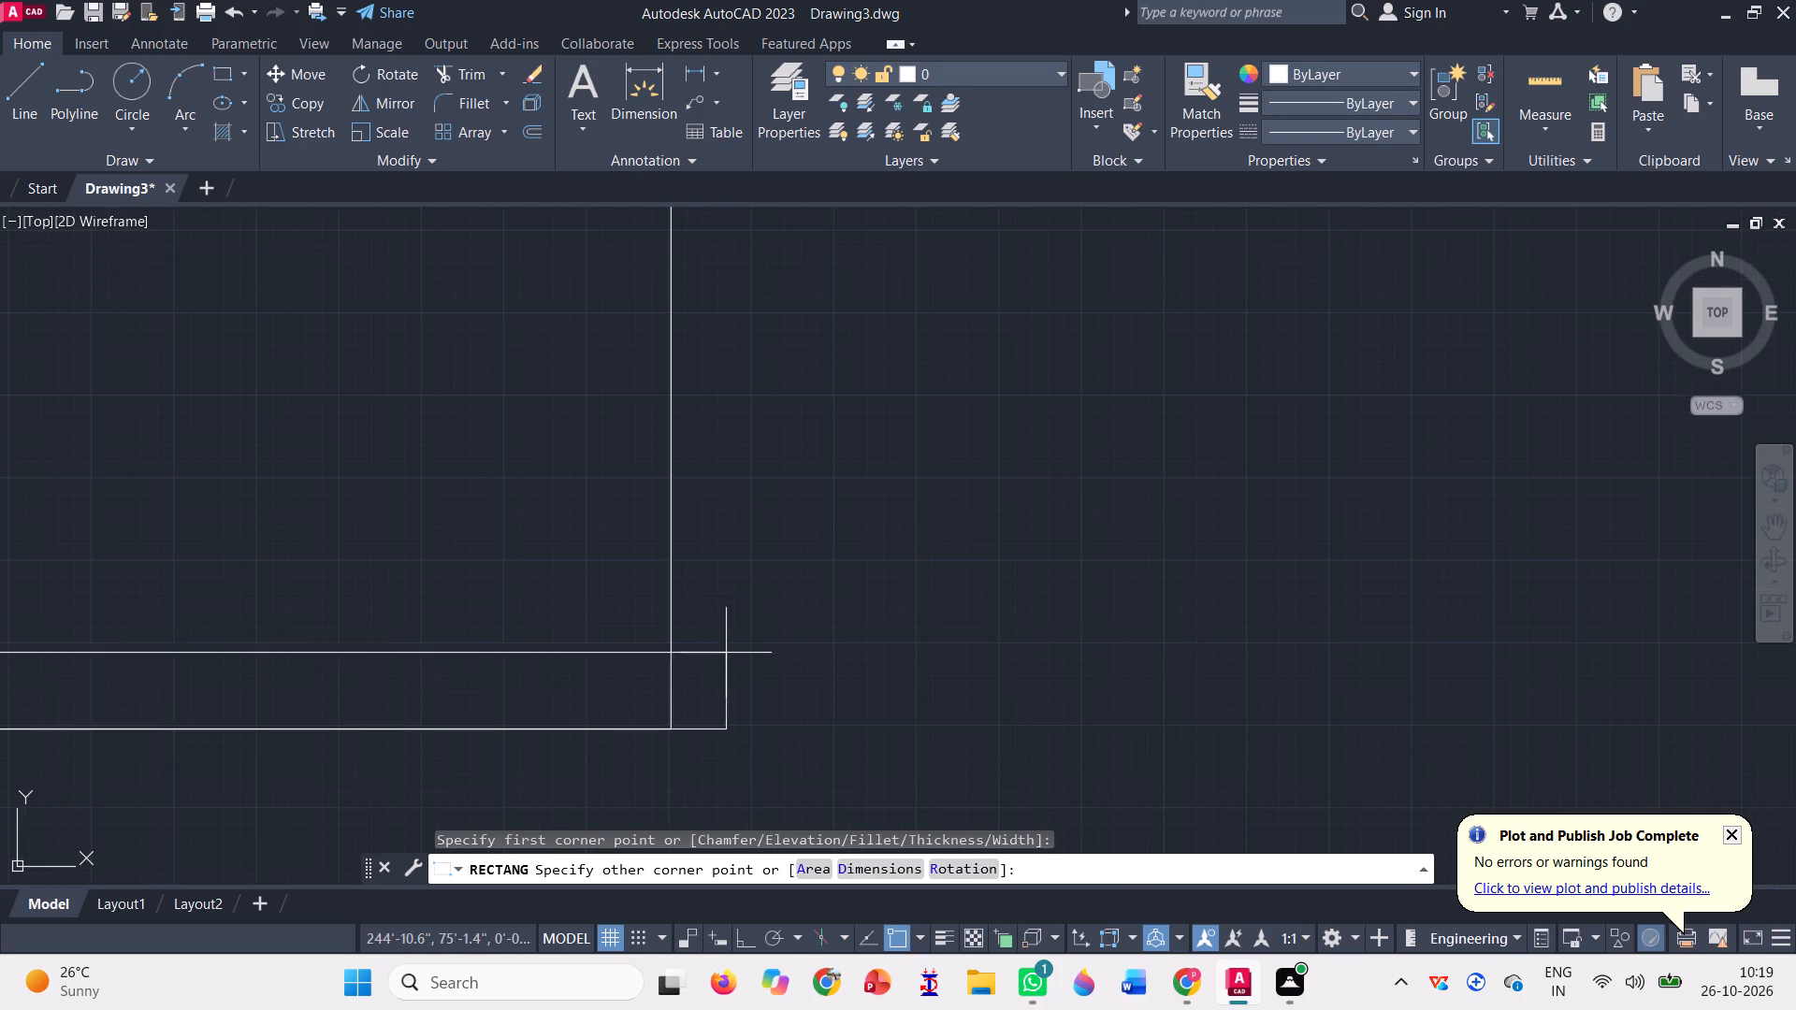
{"action": "left_click", "coordinate": [672, 717]}
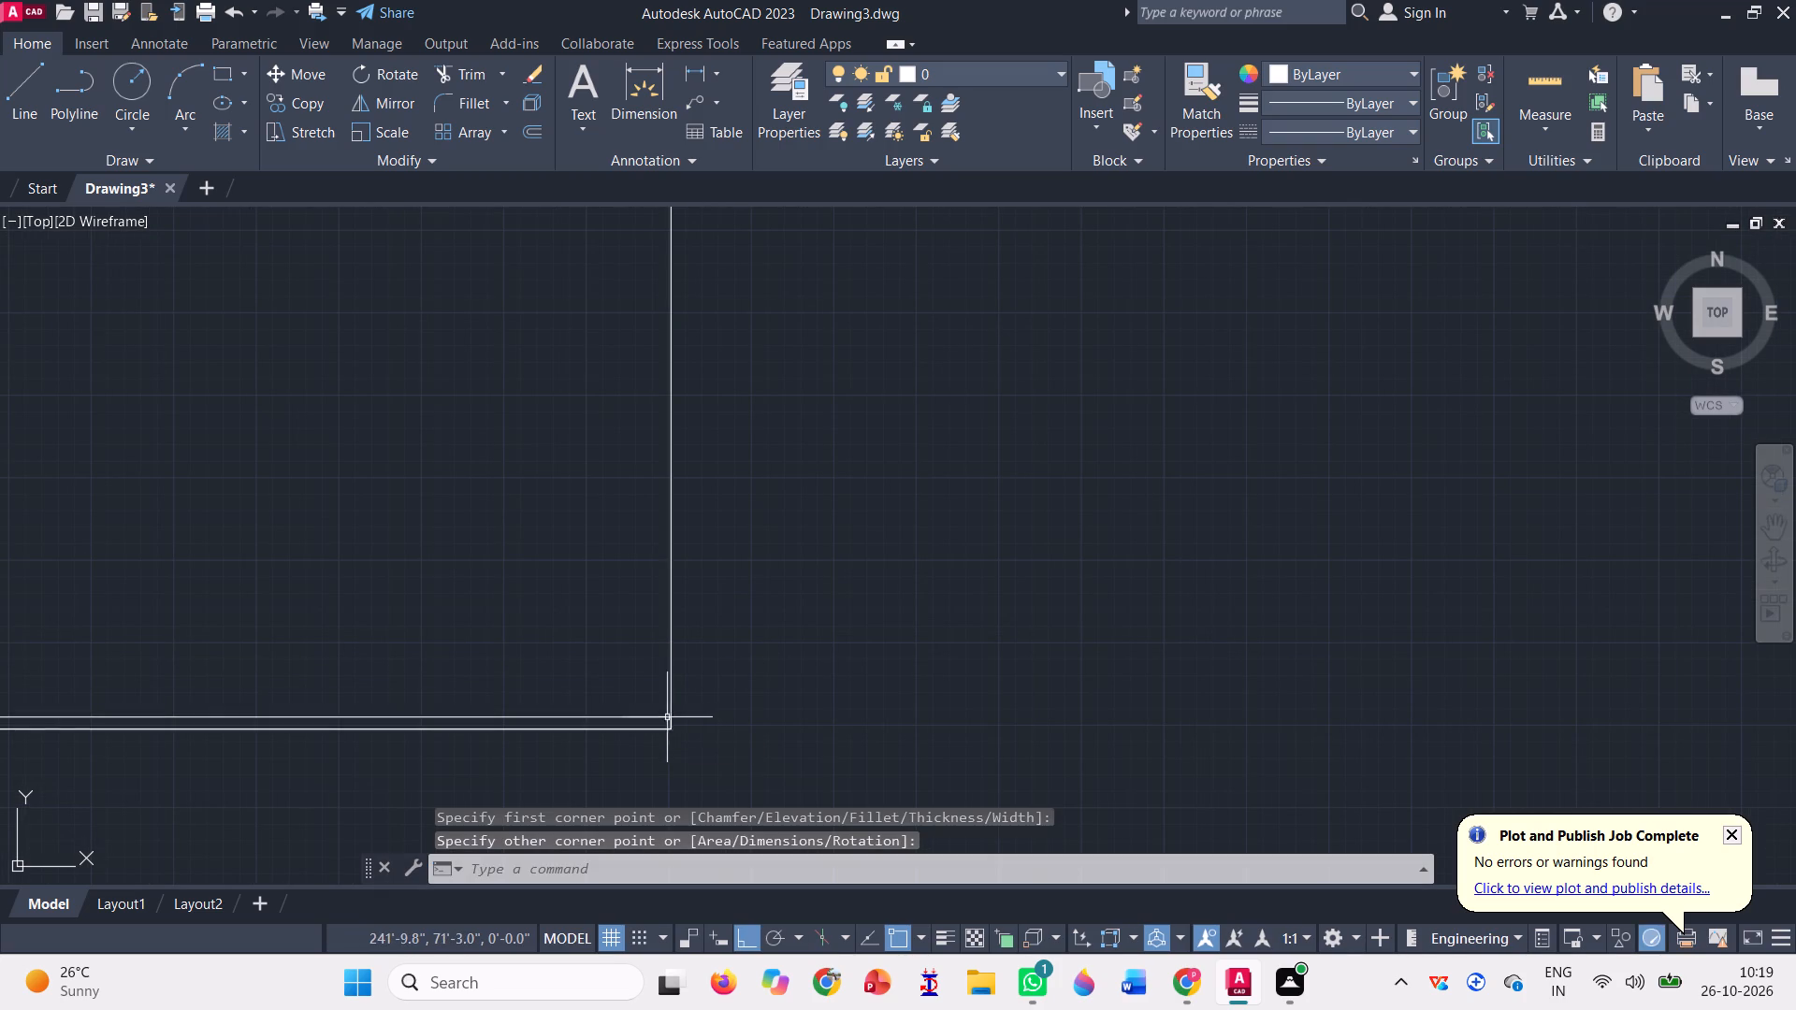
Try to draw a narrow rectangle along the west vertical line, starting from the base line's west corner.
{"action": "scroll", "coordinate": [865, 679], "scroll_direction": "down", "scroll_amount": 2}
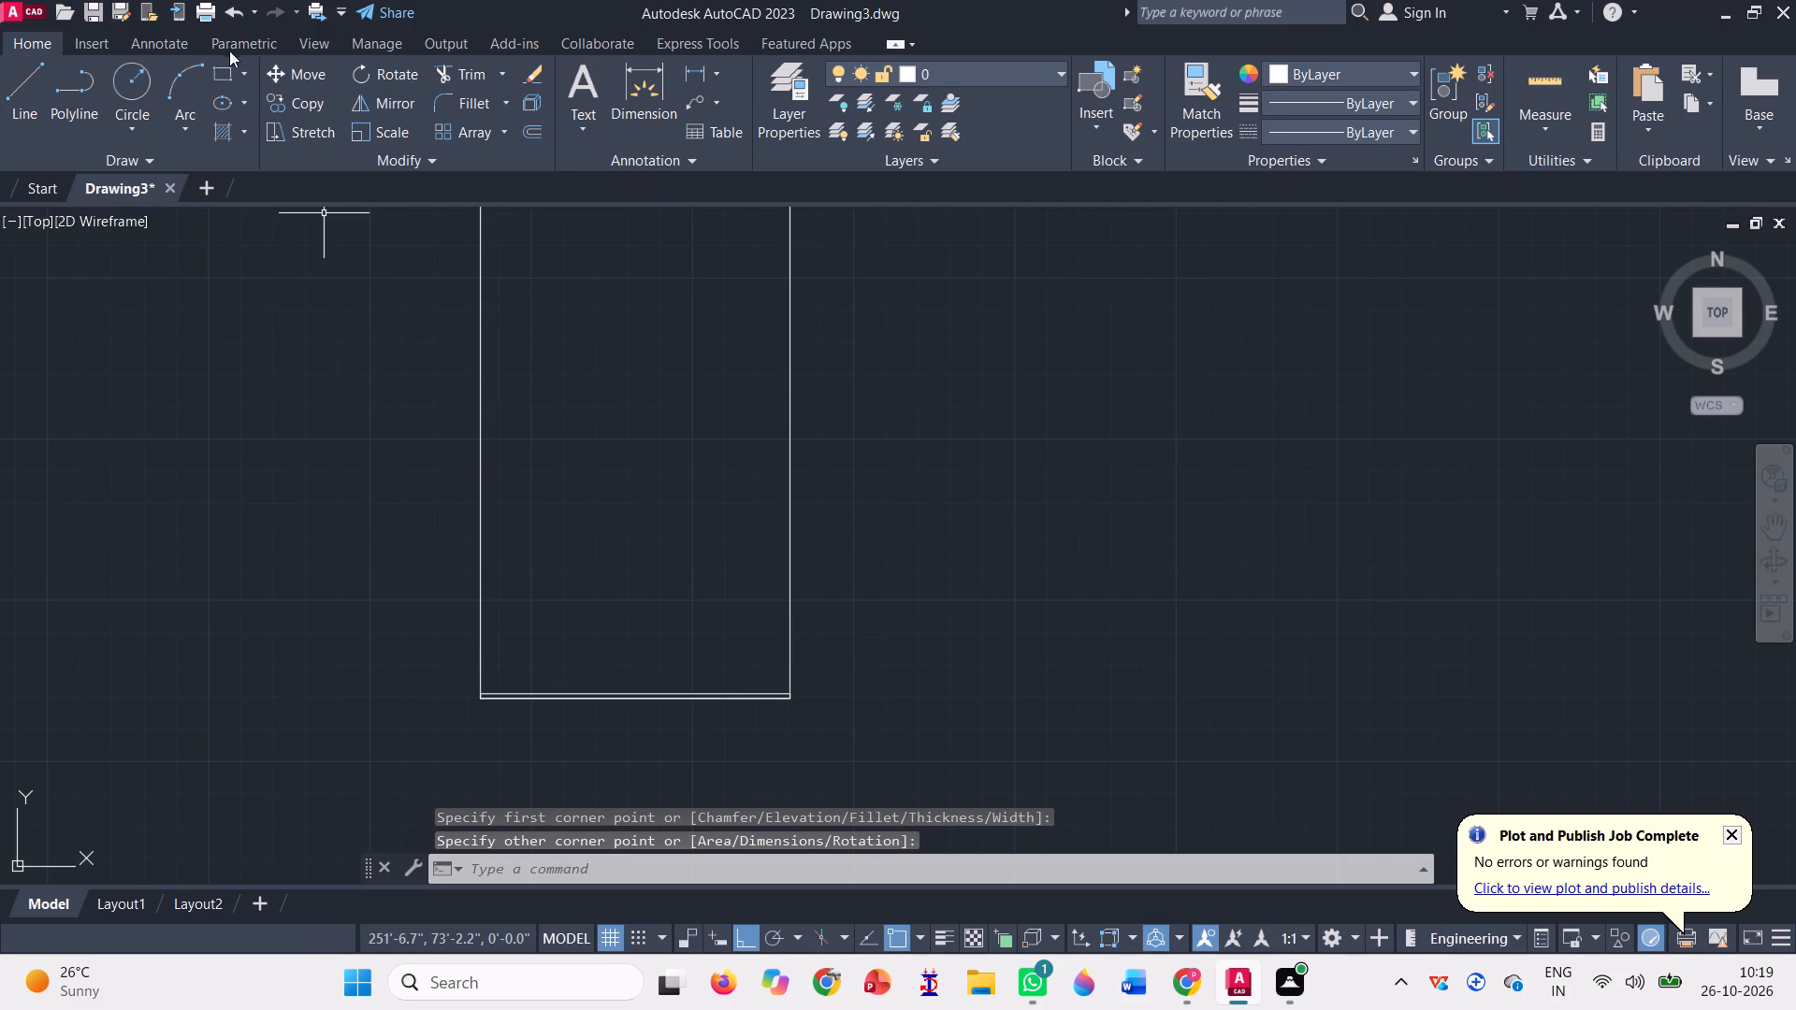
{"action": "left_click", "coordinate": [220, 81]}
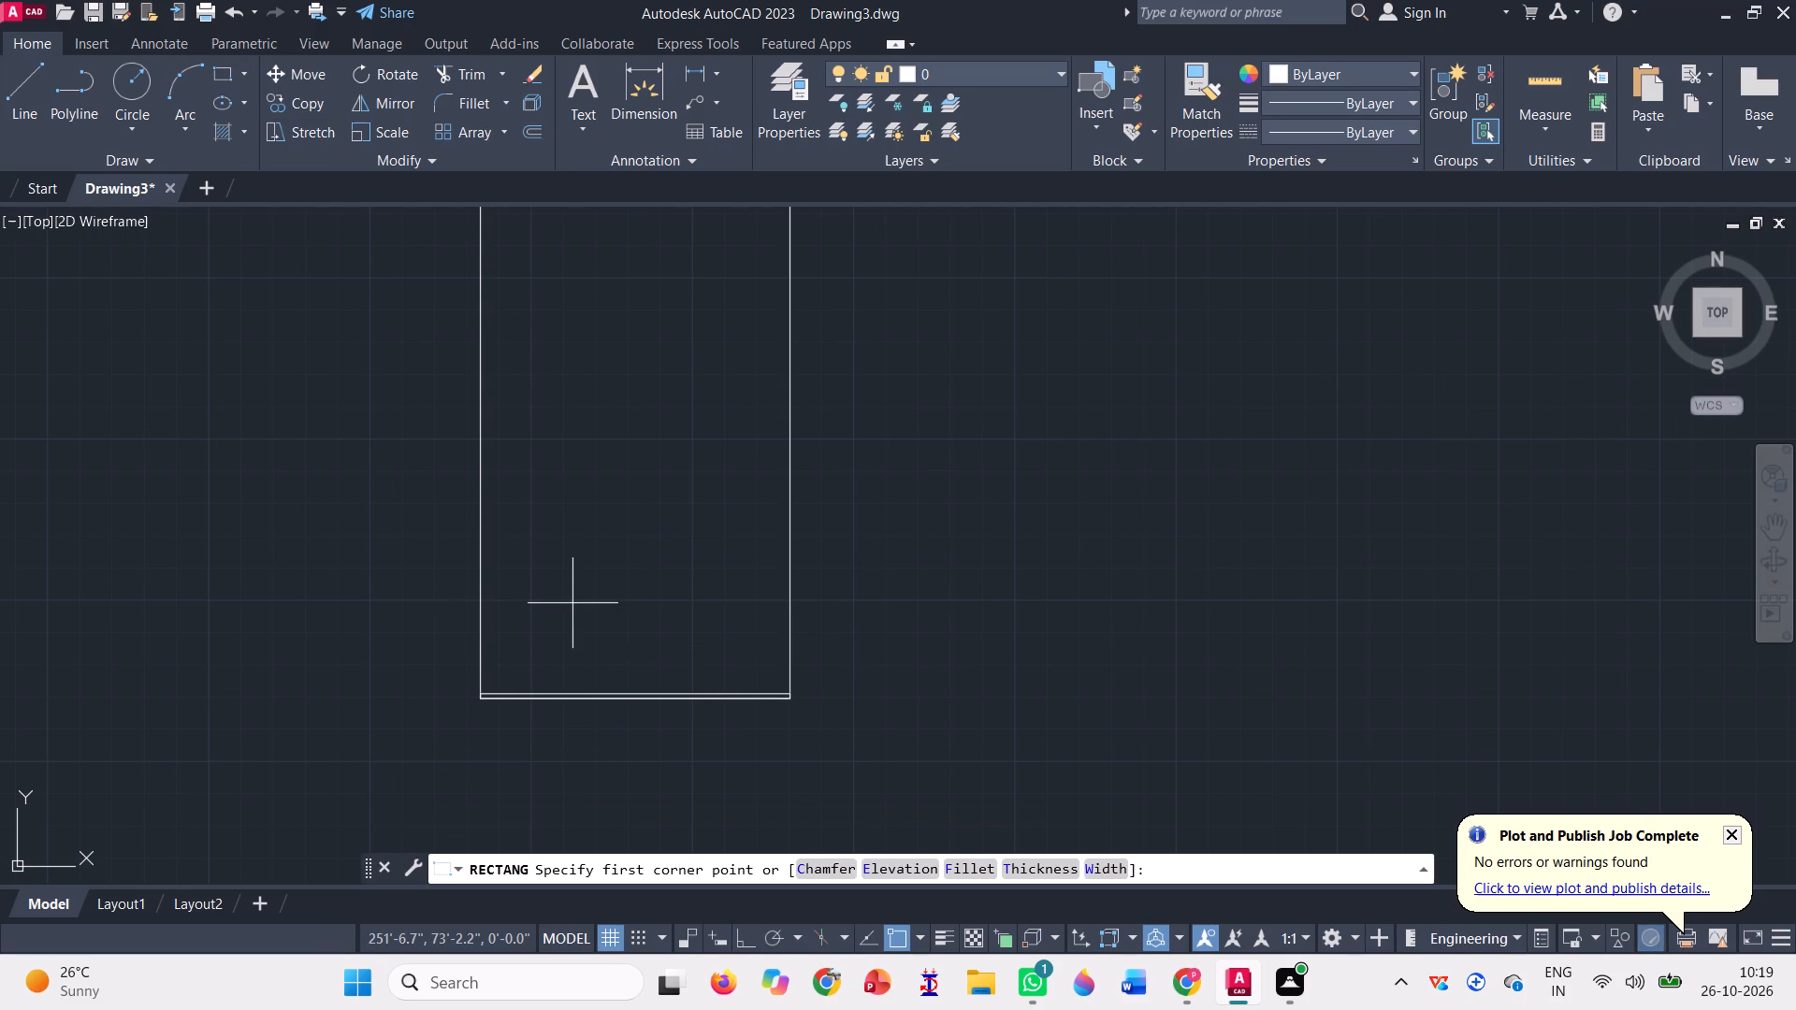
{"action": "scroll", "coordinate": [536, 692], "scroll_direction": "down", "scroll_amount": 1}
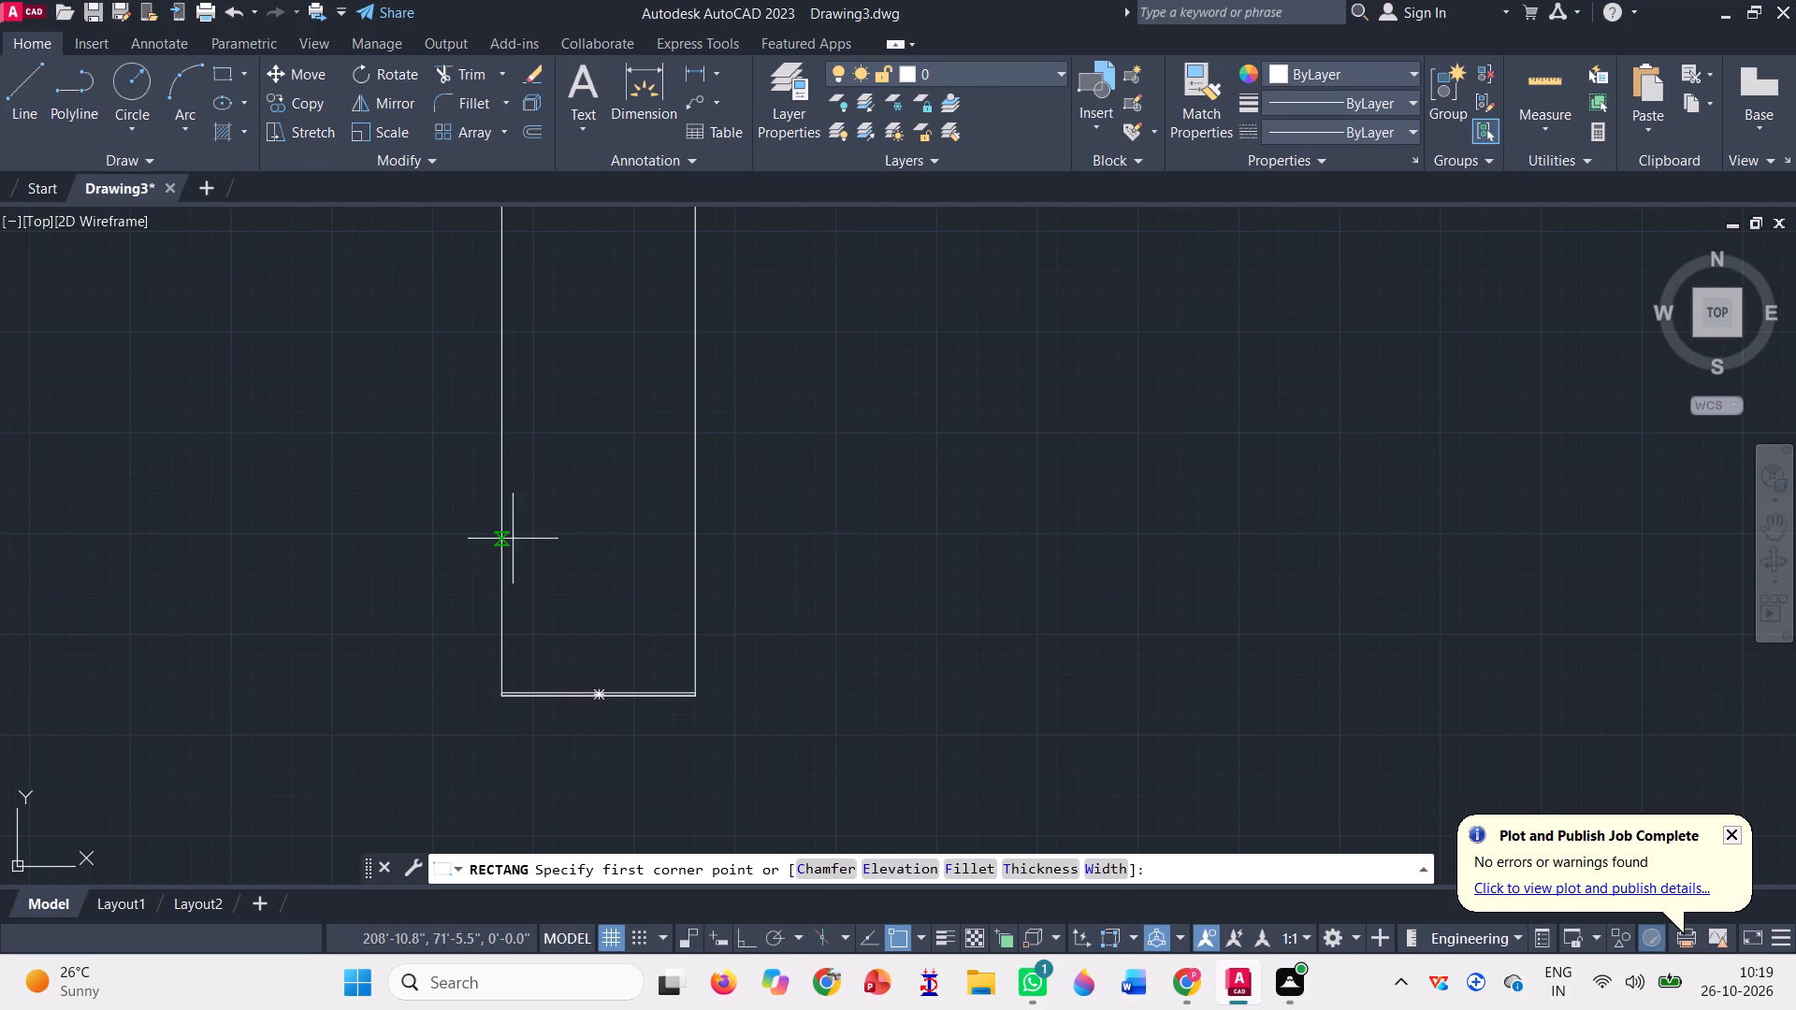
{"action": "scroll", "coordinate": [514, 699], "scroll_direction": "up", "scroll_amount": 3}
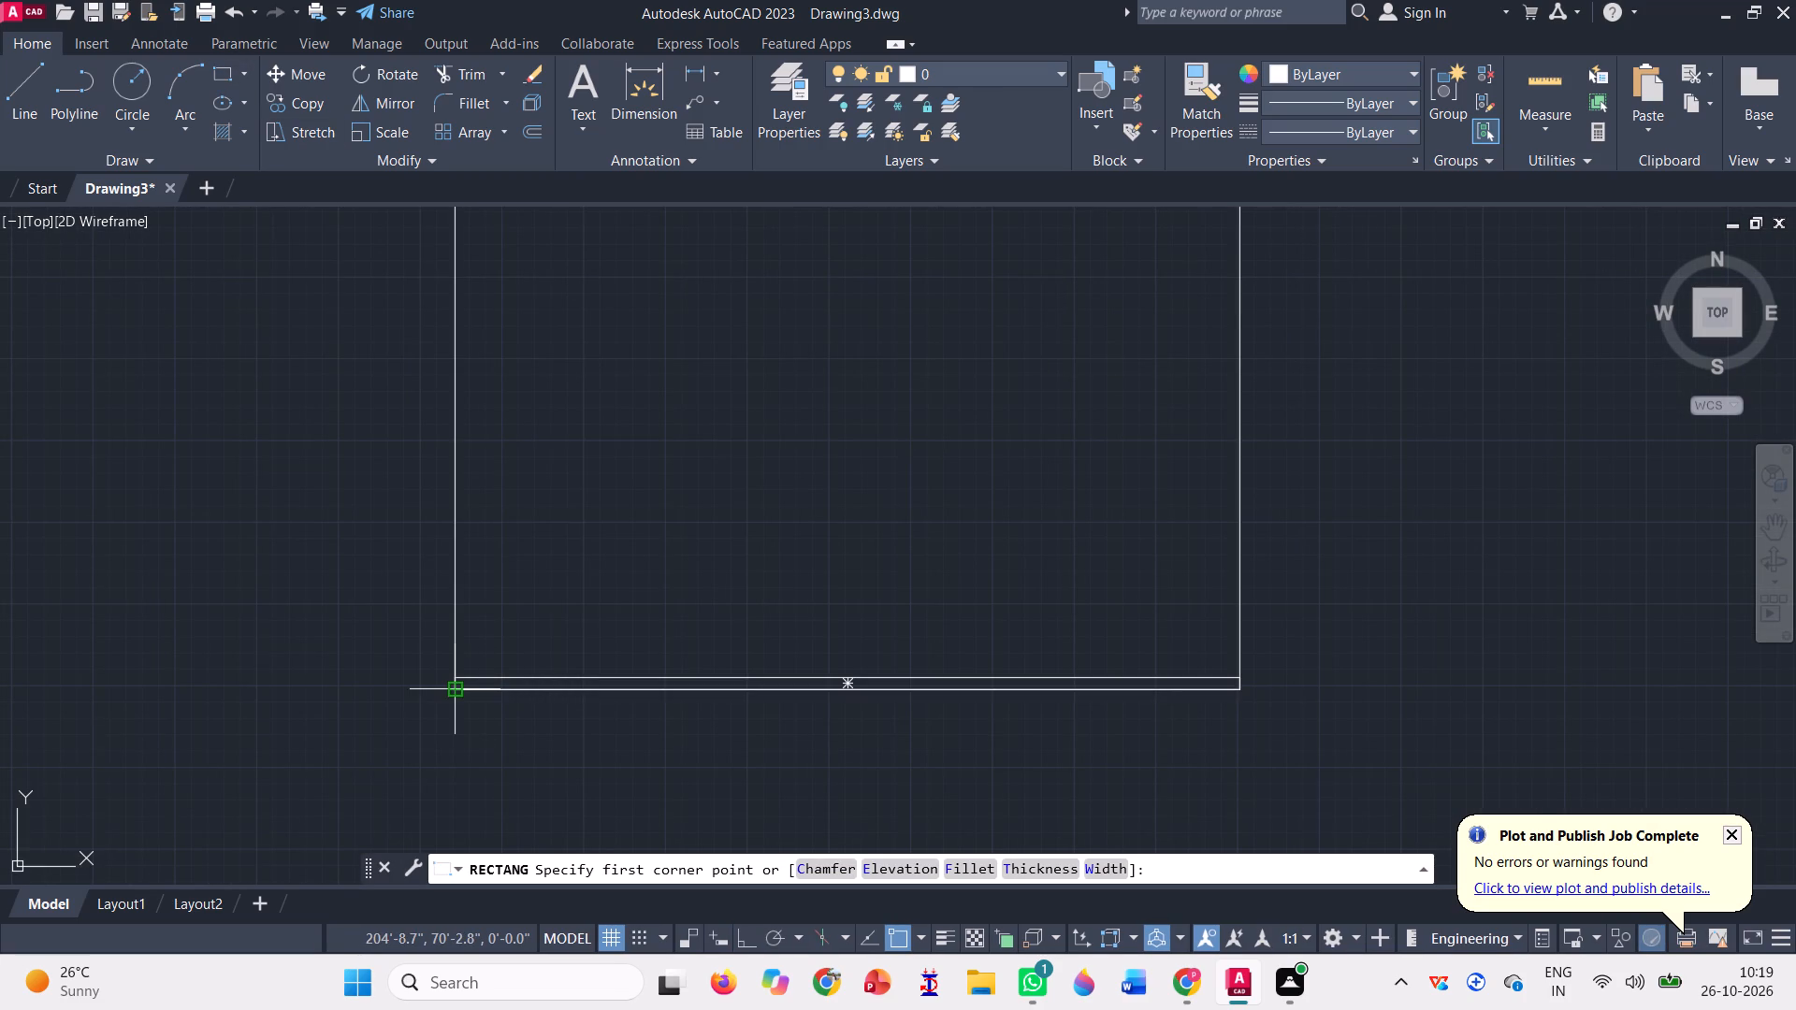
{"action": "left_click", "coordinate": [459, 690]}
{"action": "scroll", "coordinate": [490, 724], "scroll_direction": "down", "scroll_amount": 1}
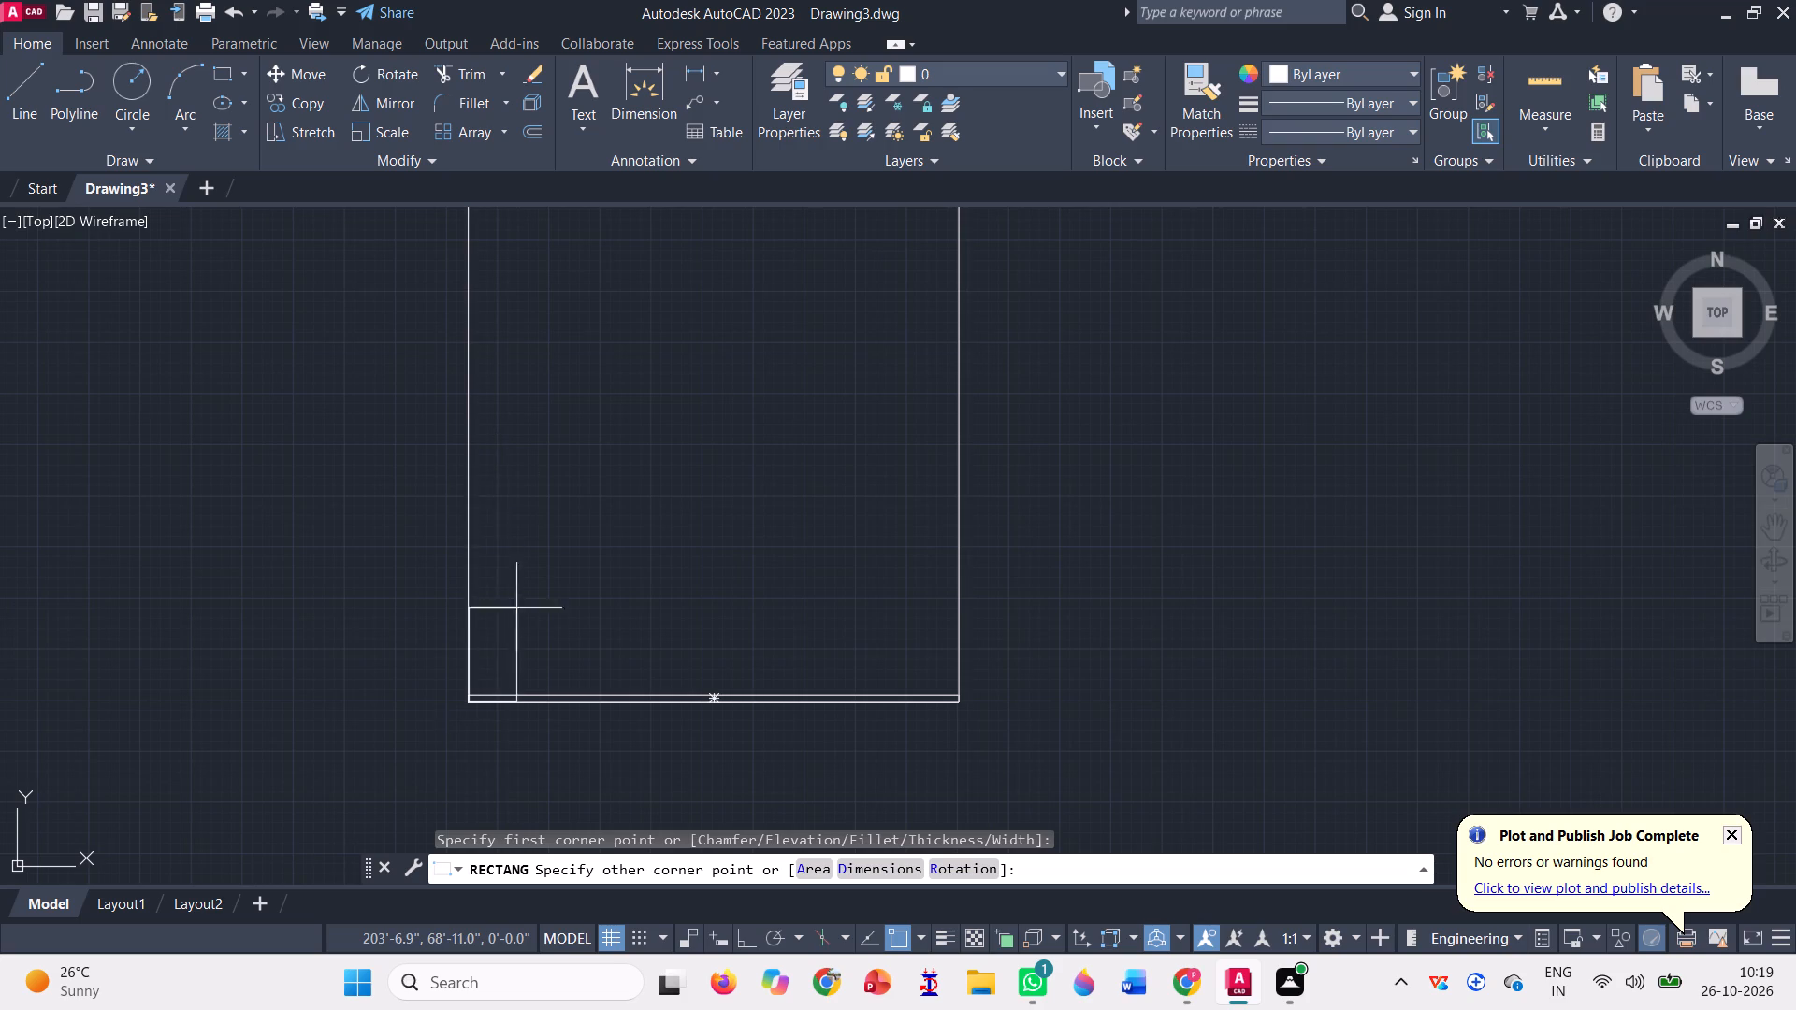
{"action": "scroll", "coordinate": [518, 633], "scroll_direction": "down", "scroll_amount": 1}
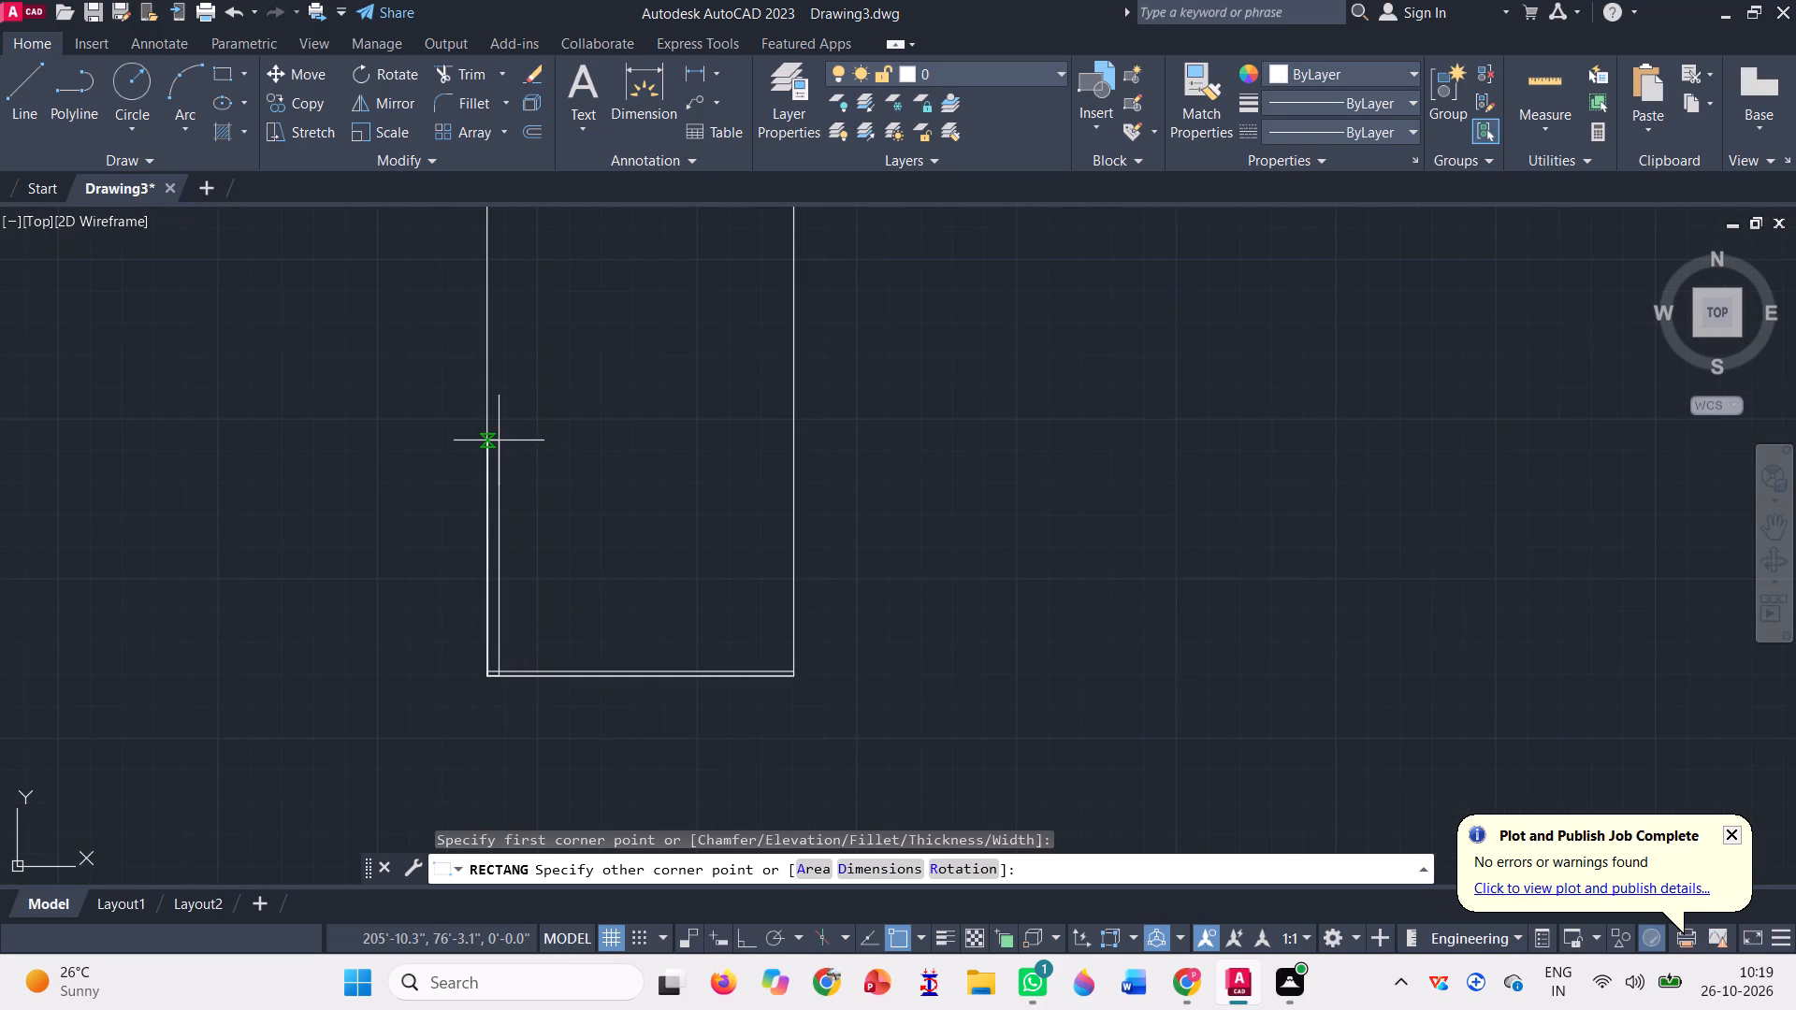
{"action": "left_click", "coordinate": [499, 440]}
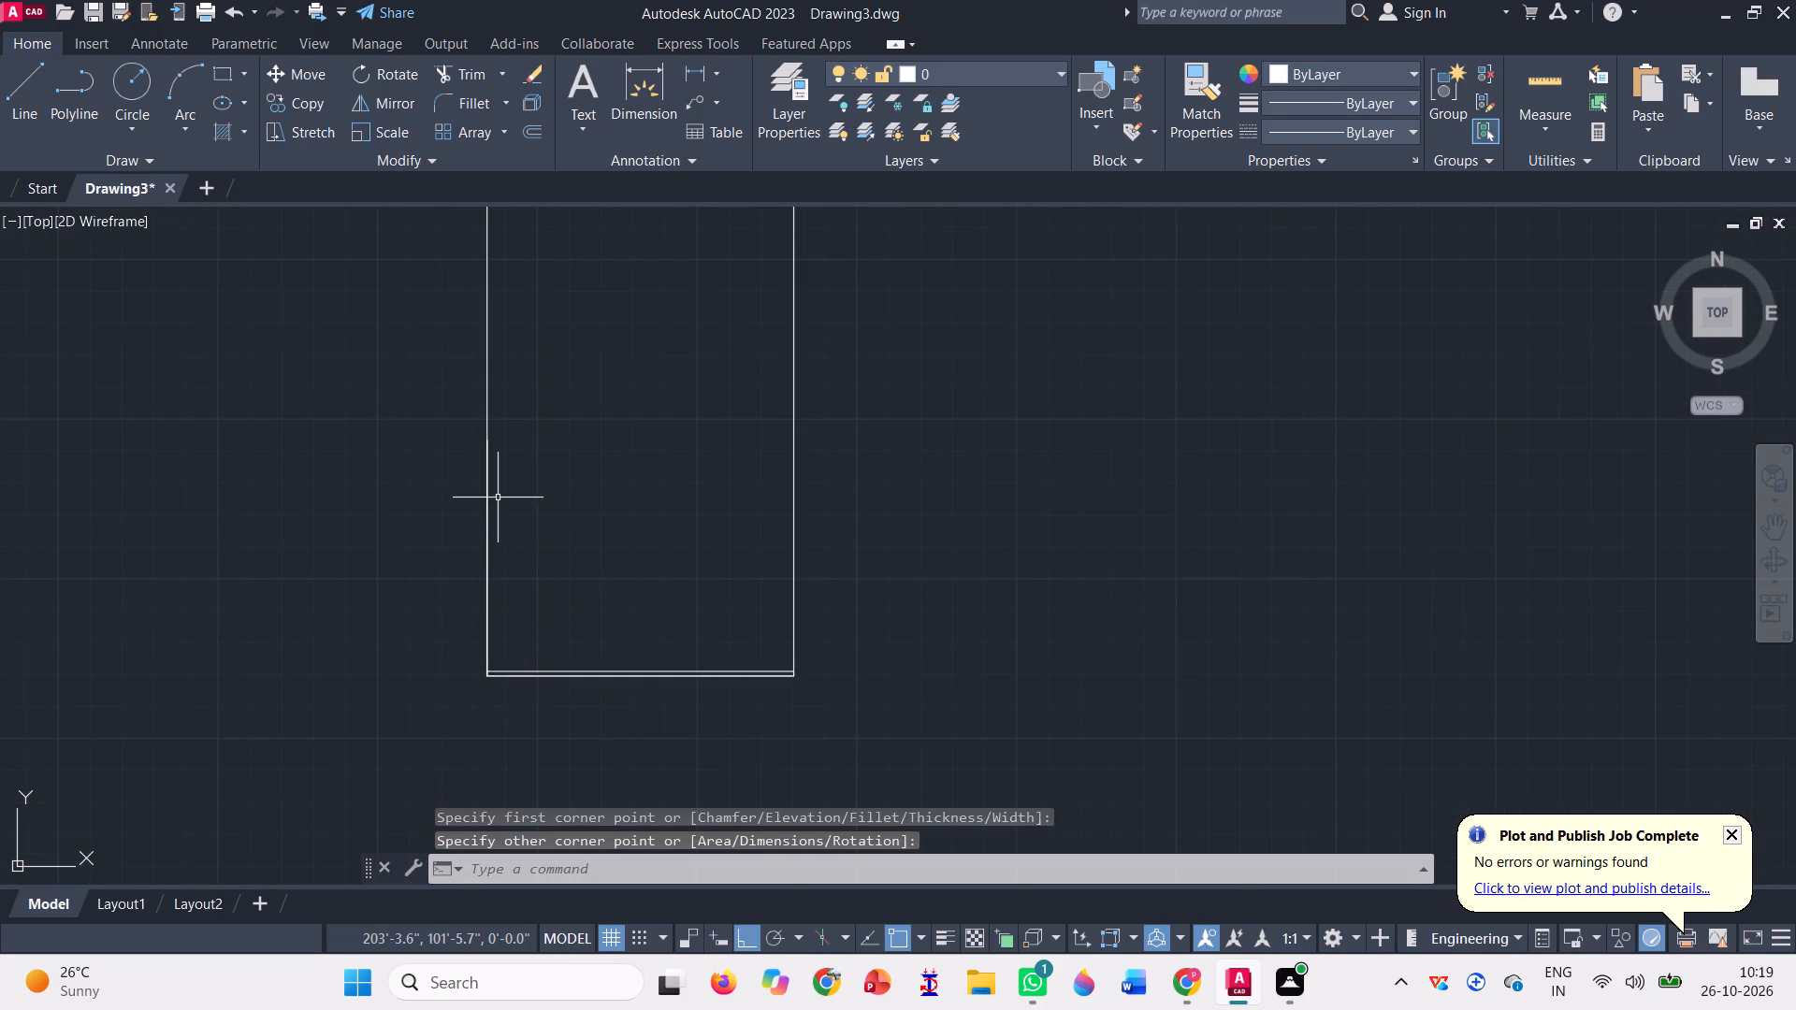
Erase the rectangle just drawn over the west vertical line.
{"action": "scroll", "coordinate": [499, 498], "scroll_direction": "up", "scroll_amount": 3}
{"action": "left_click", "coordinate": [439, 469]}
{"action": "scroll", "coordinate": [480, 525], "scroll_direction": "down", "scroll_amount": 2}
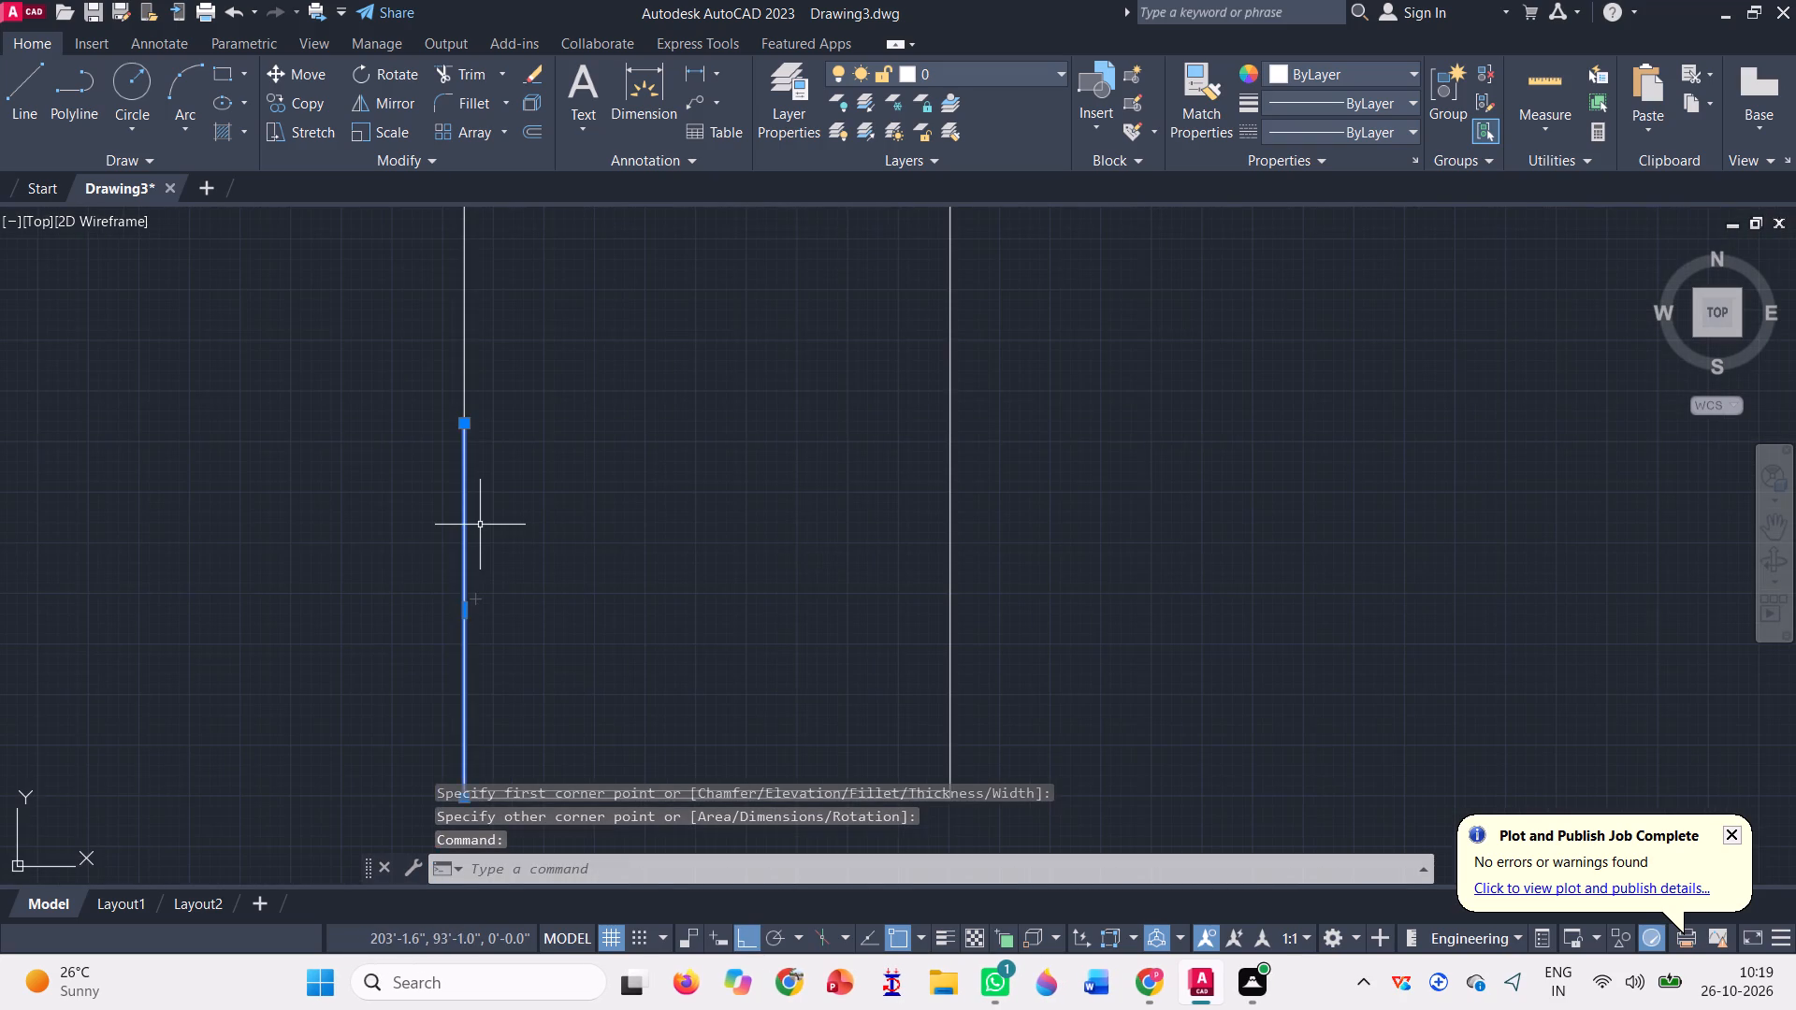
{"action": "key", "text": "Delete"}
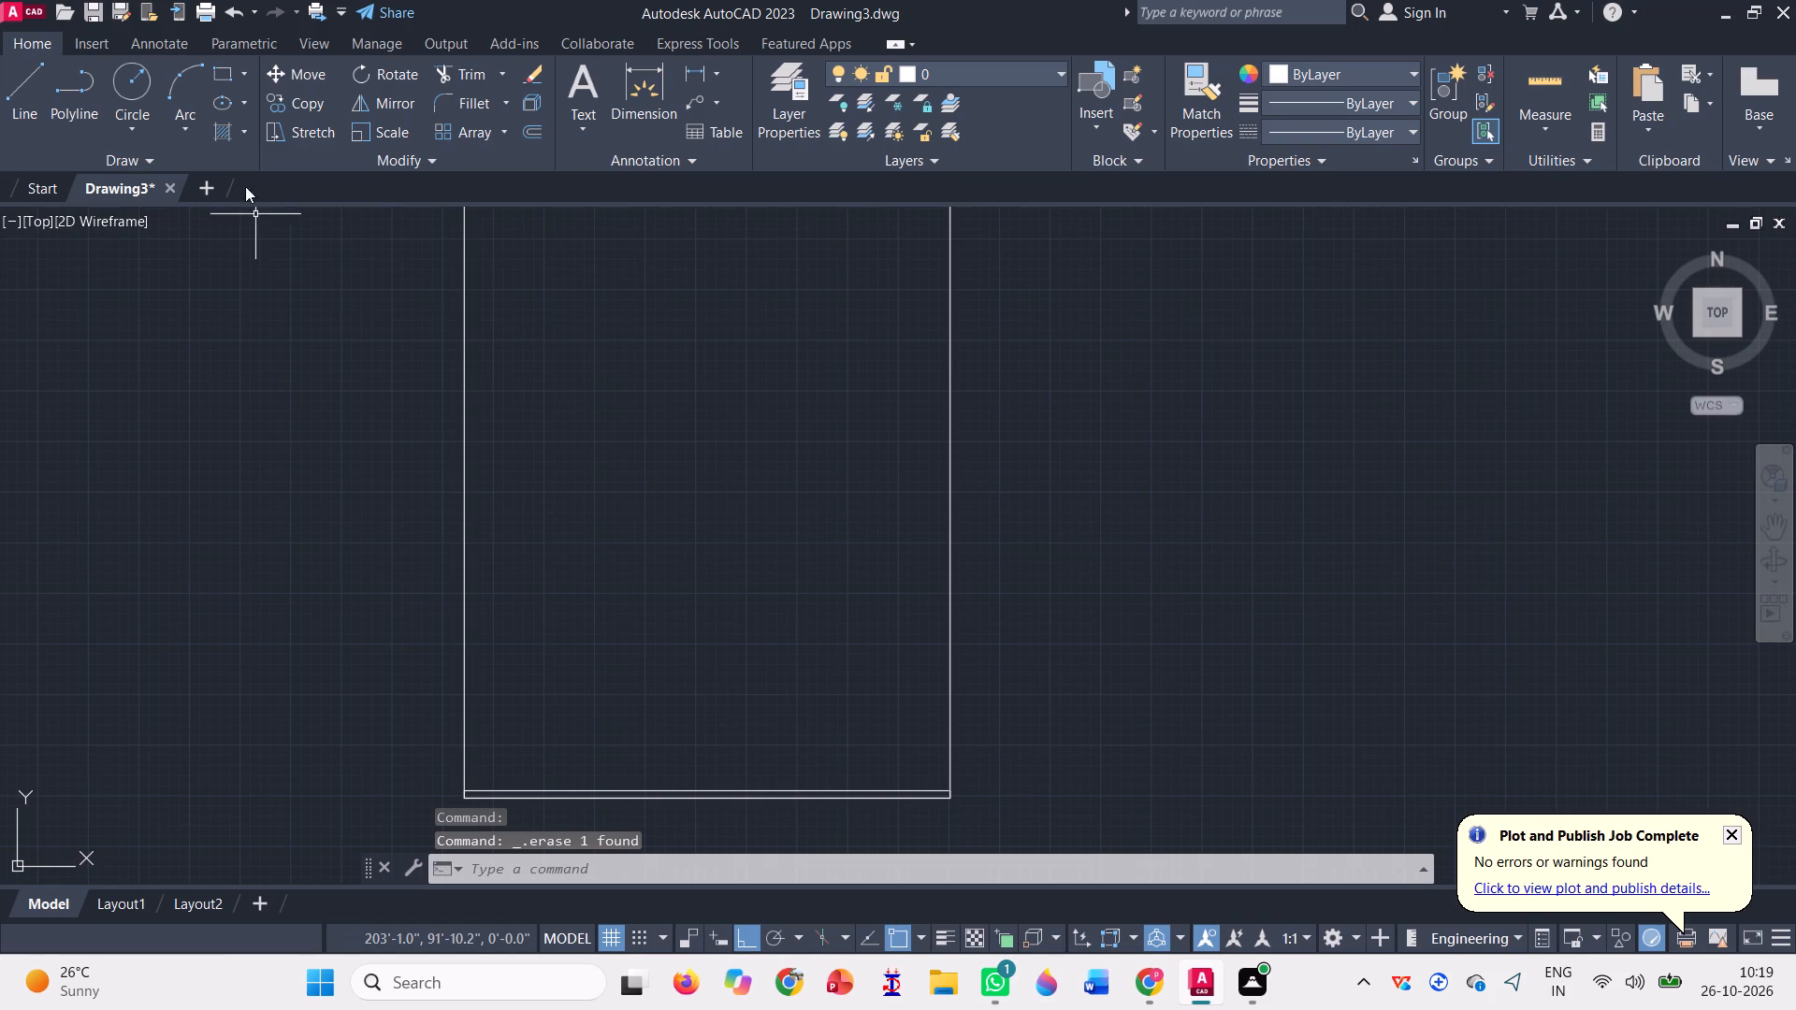
Draw a narrow rectangle about 22' high and 7" wide from the base line up along the inside of the west vertical line.
{"action": "left_click", "coordinate": [214, 78]}
{"action": "scroll", "coordinate": [557, 615], "scroll_direction": "down", "scroll_amount": 2}
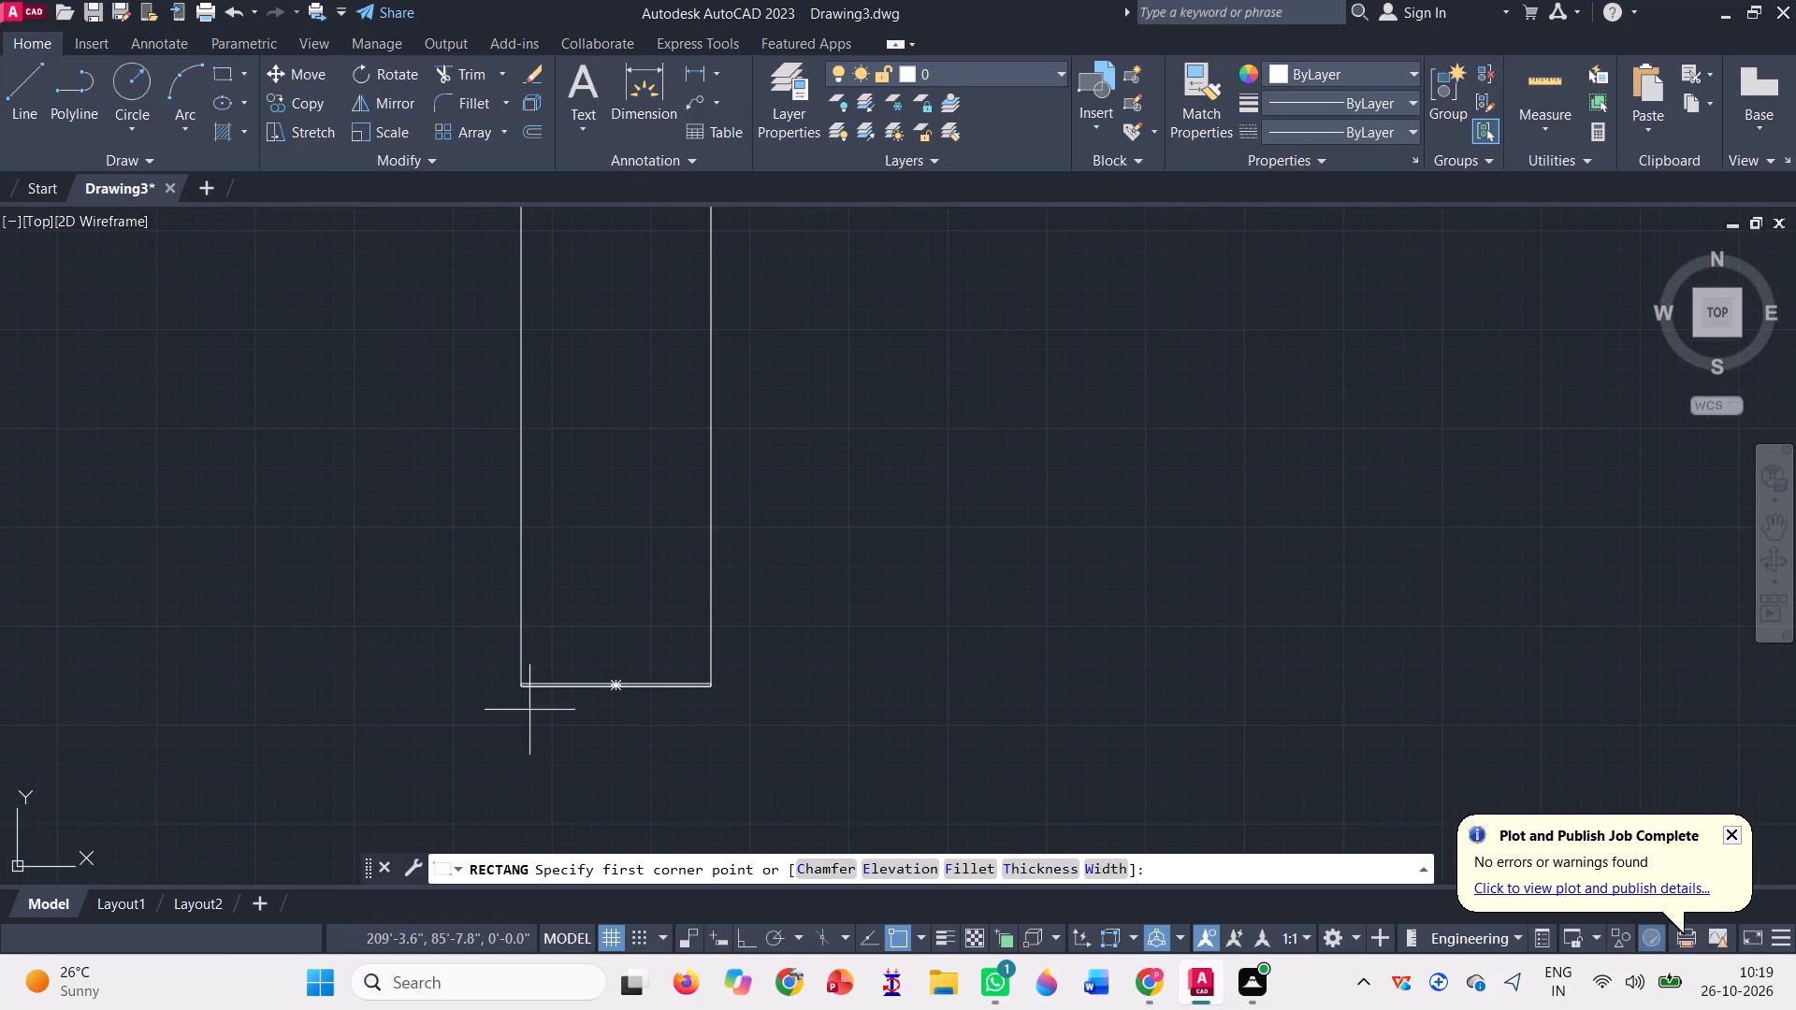
{"action": "scroll", "coordinate": [527, 690], "scroll_direction": "up", "scroll_amount": 7}
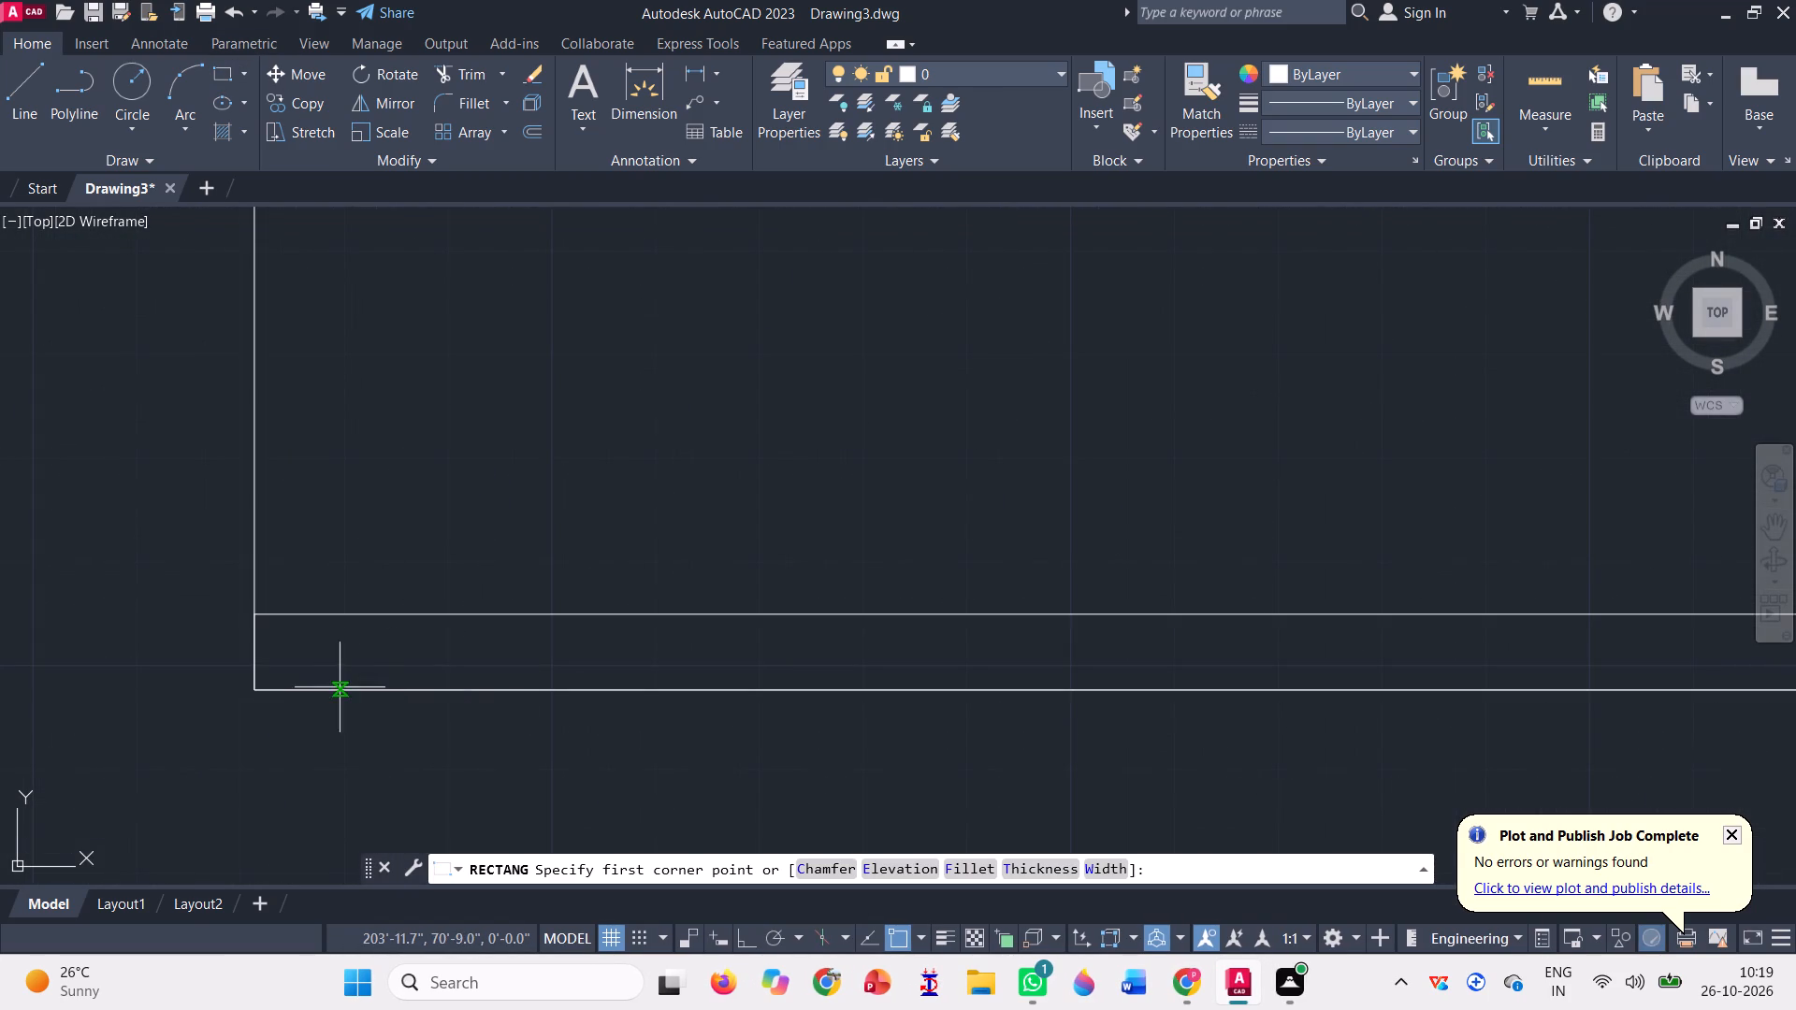
{"action": "left_click", "coordinate": [323, 690]}
{"action": "scroll", "coordinate": [348, 767], "scroll_direction": "down", "scroll_amount": 3}
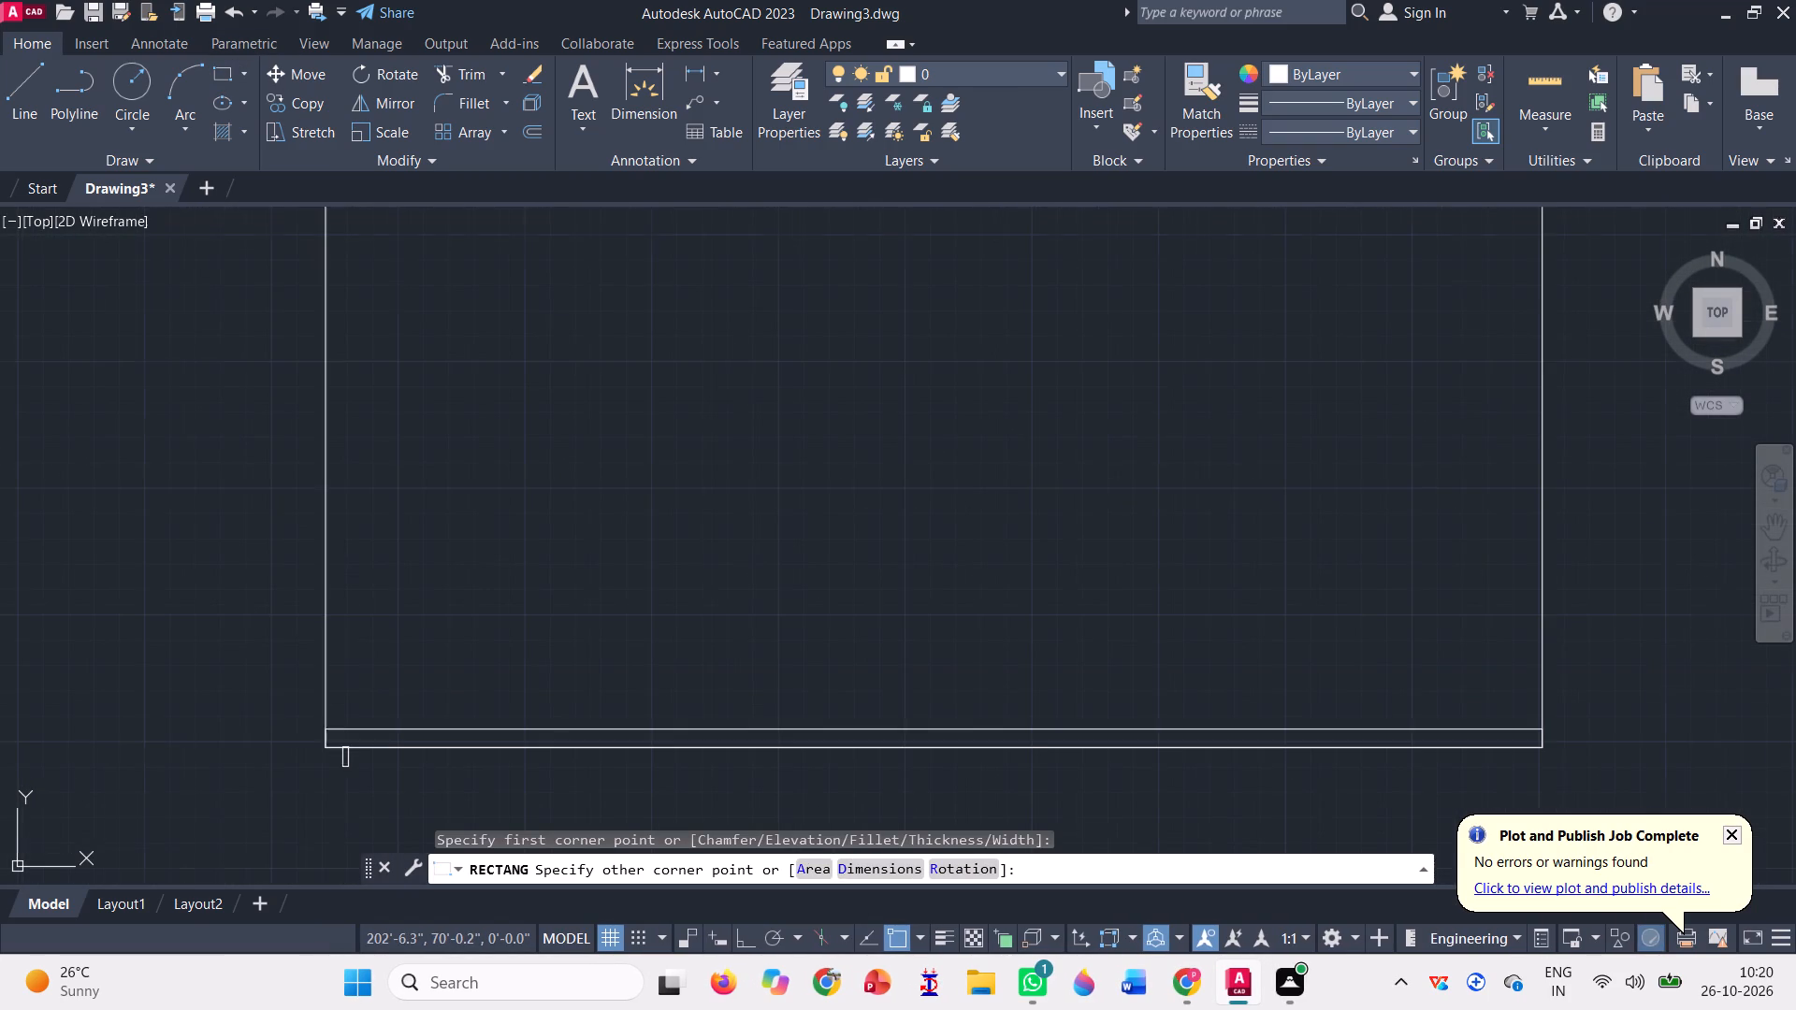
{"action": "scroll", "coordinate": [282, 731], "scroll_direction": "down", "scroll_amount": 1}
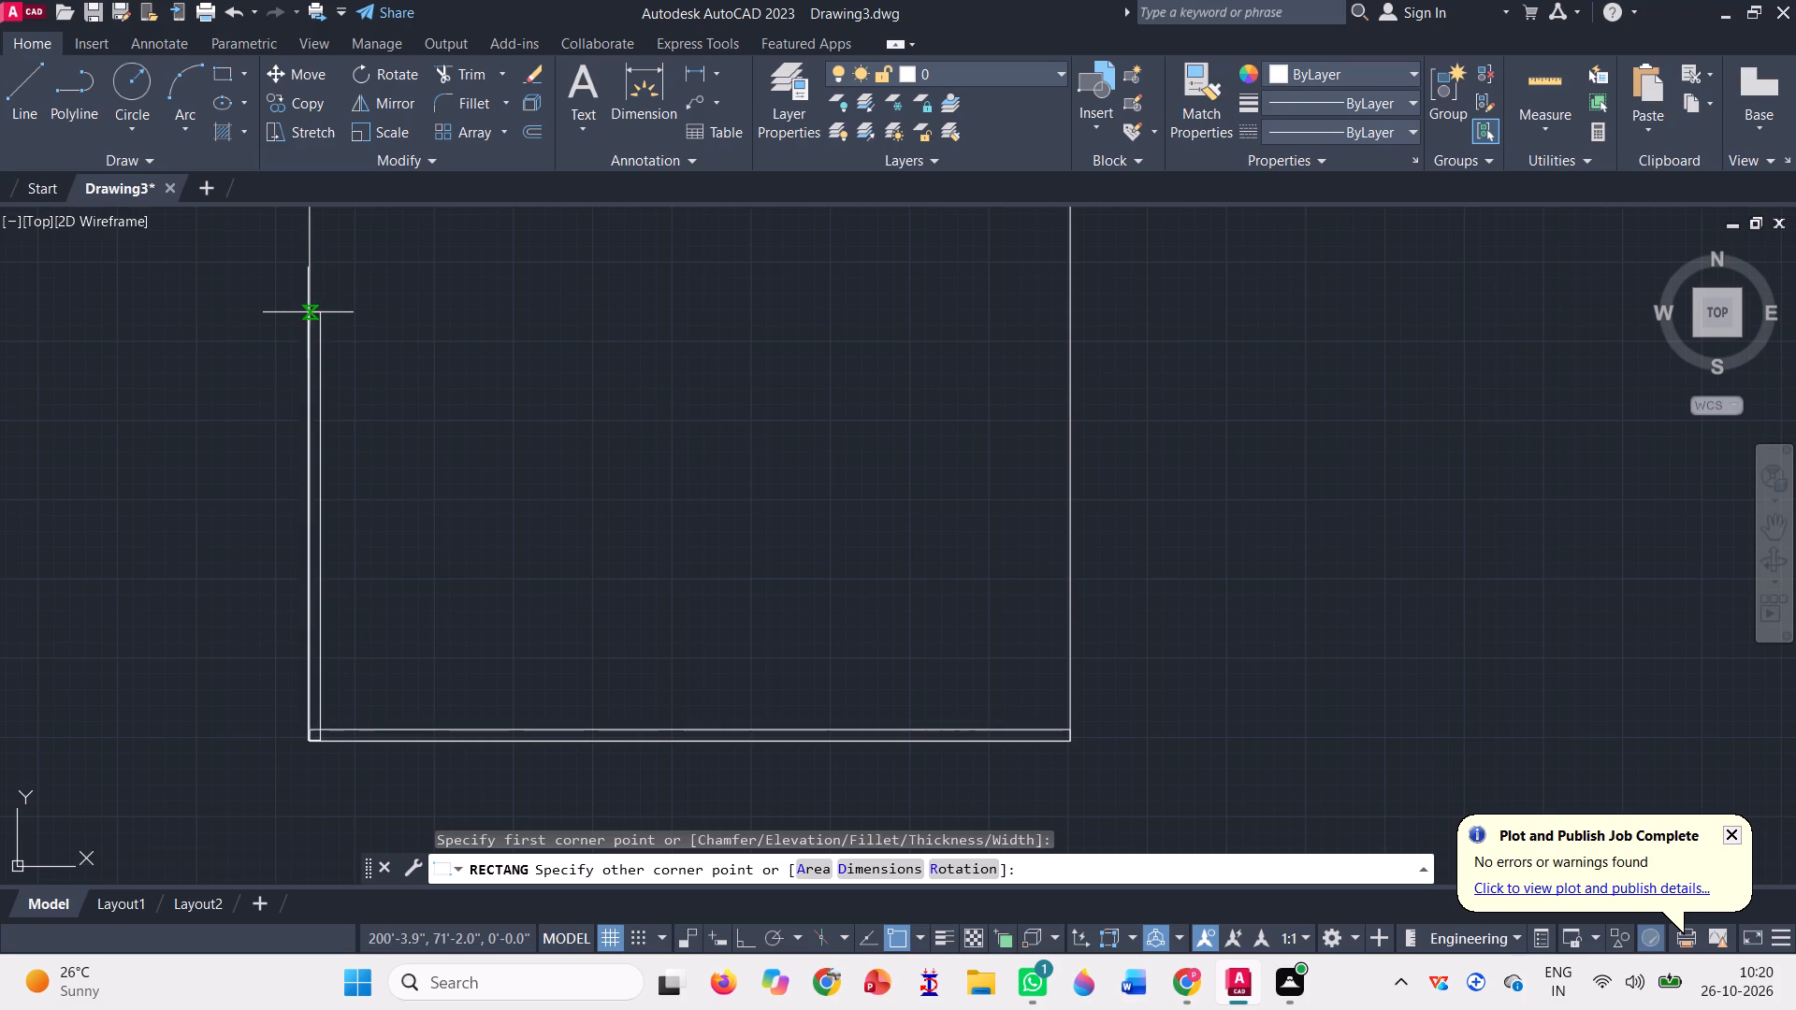
{"action": "left_click", "coordinate": [308, 320]}
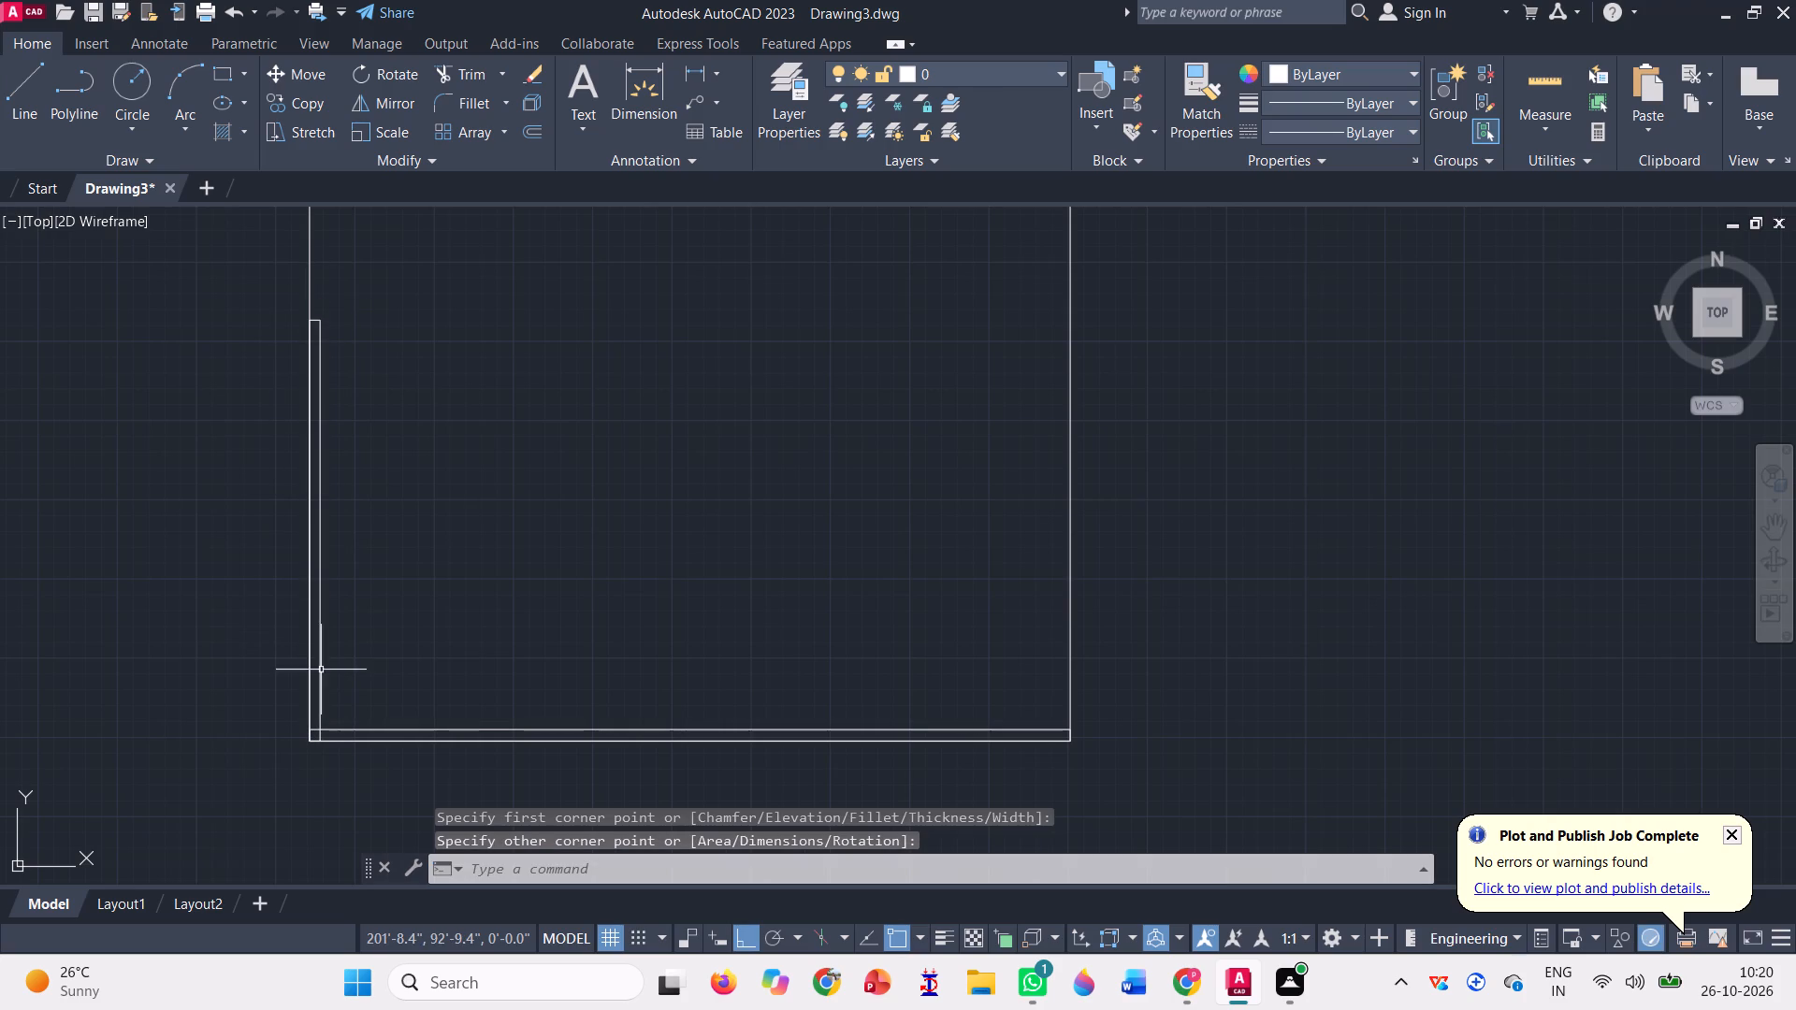
Add a horizontal construction line through the top end of the narrow west rectangle.
{"action": "scroll", "coordinate": [345, 328], "scroll_direction": "up", "scroll_amount": 2}
{"action": "scroll", "coordinate": [292, 460], "scroll_direction": "down", "scroll_amount": 3}
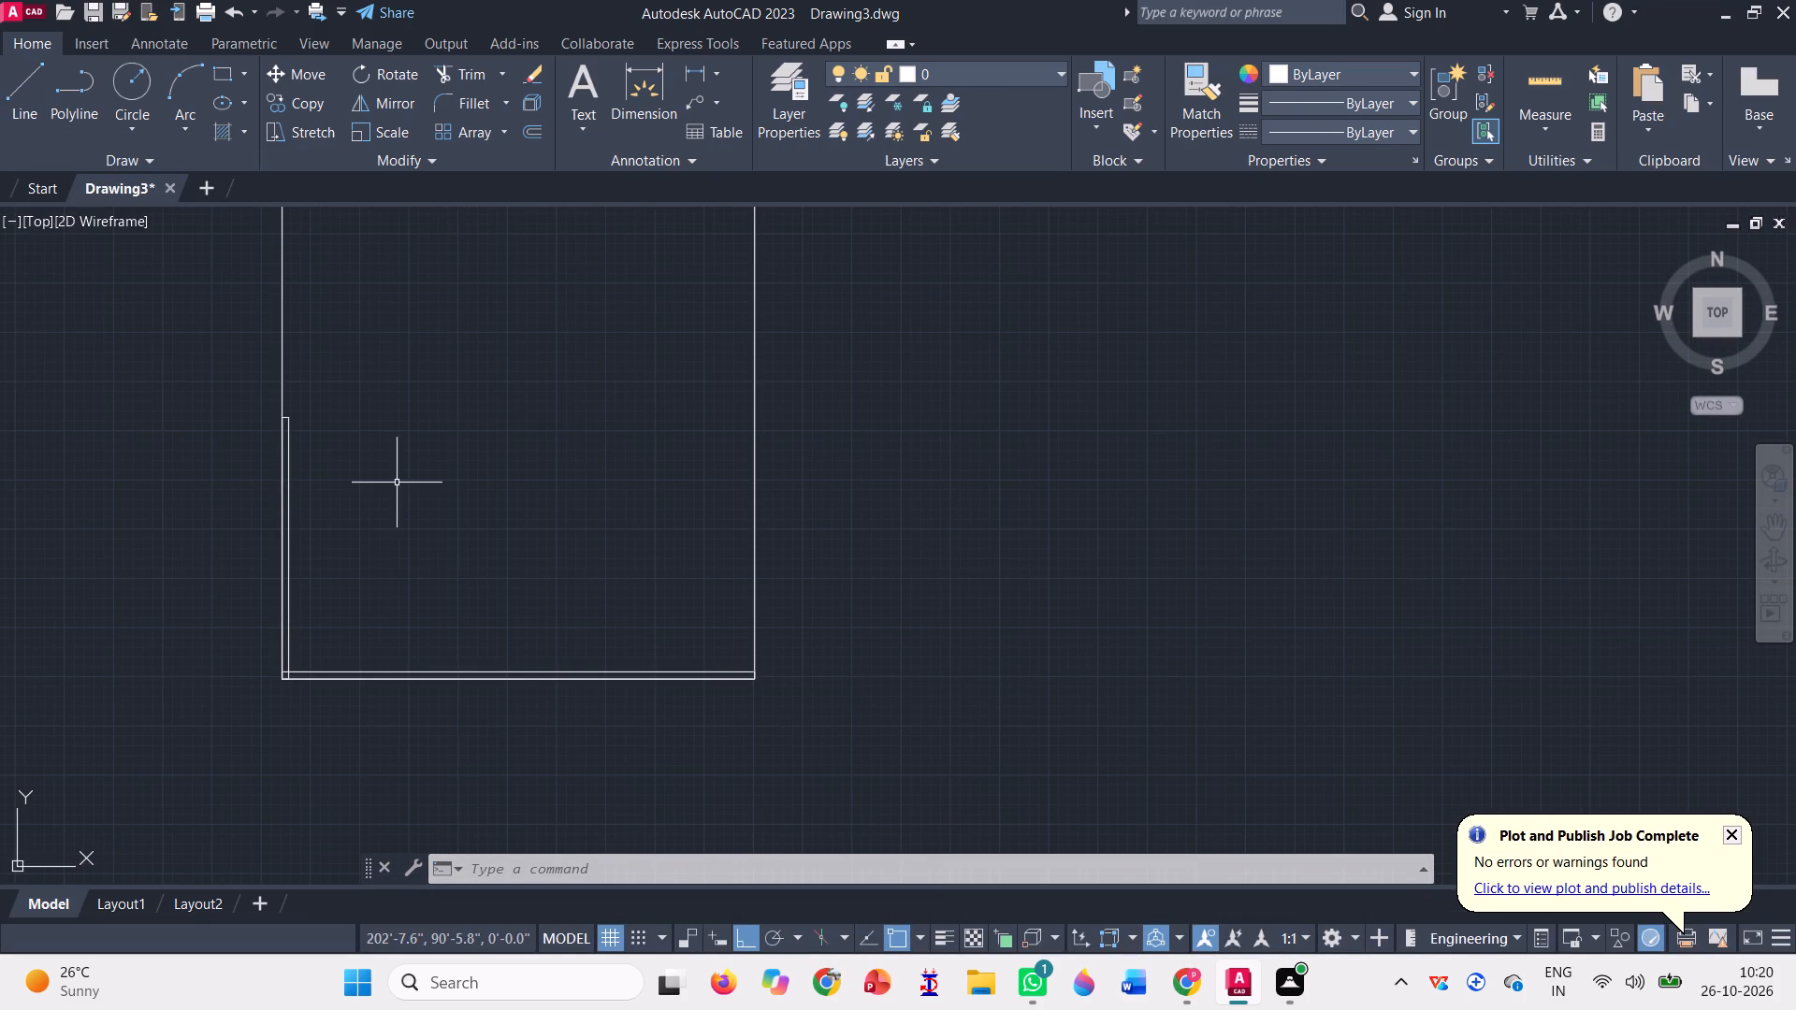
{"action": "type", "text": "xl"}
{"action": "key", "text": "Return"}
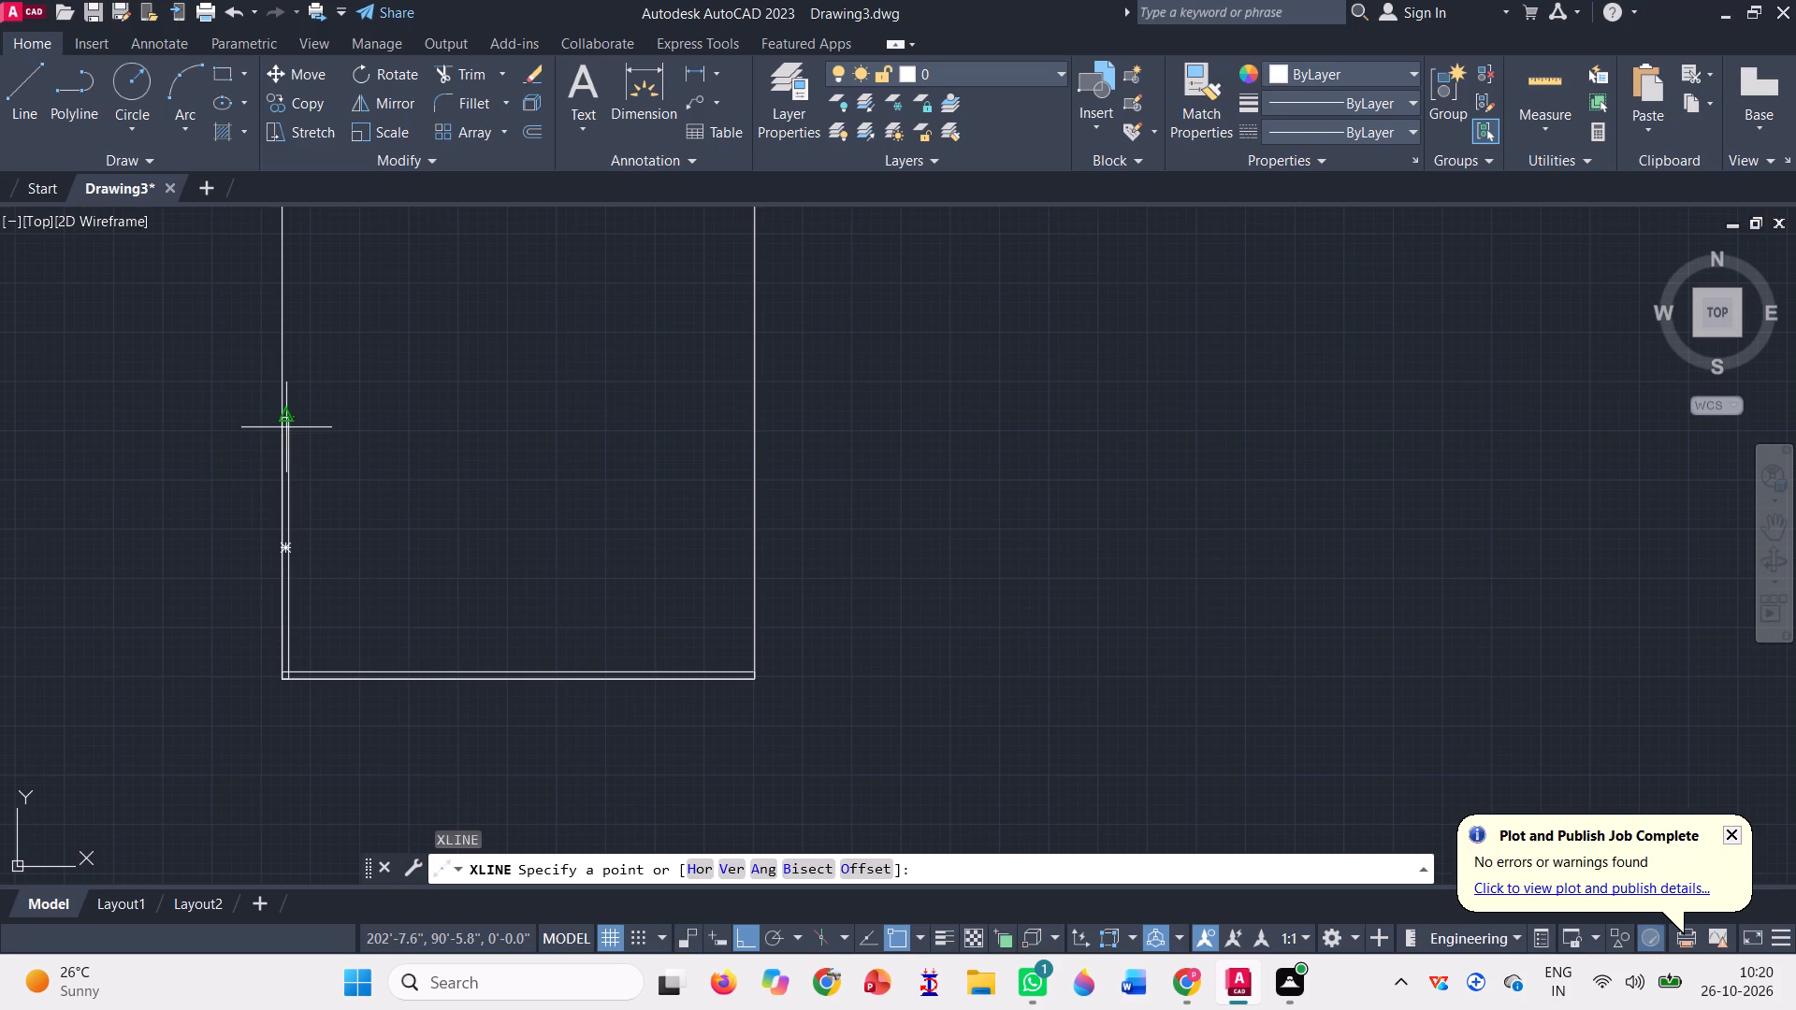
{"action": "scroll", "coordinate": [289, 419], "scroll_direction": "up", "scroll_amount": 3}
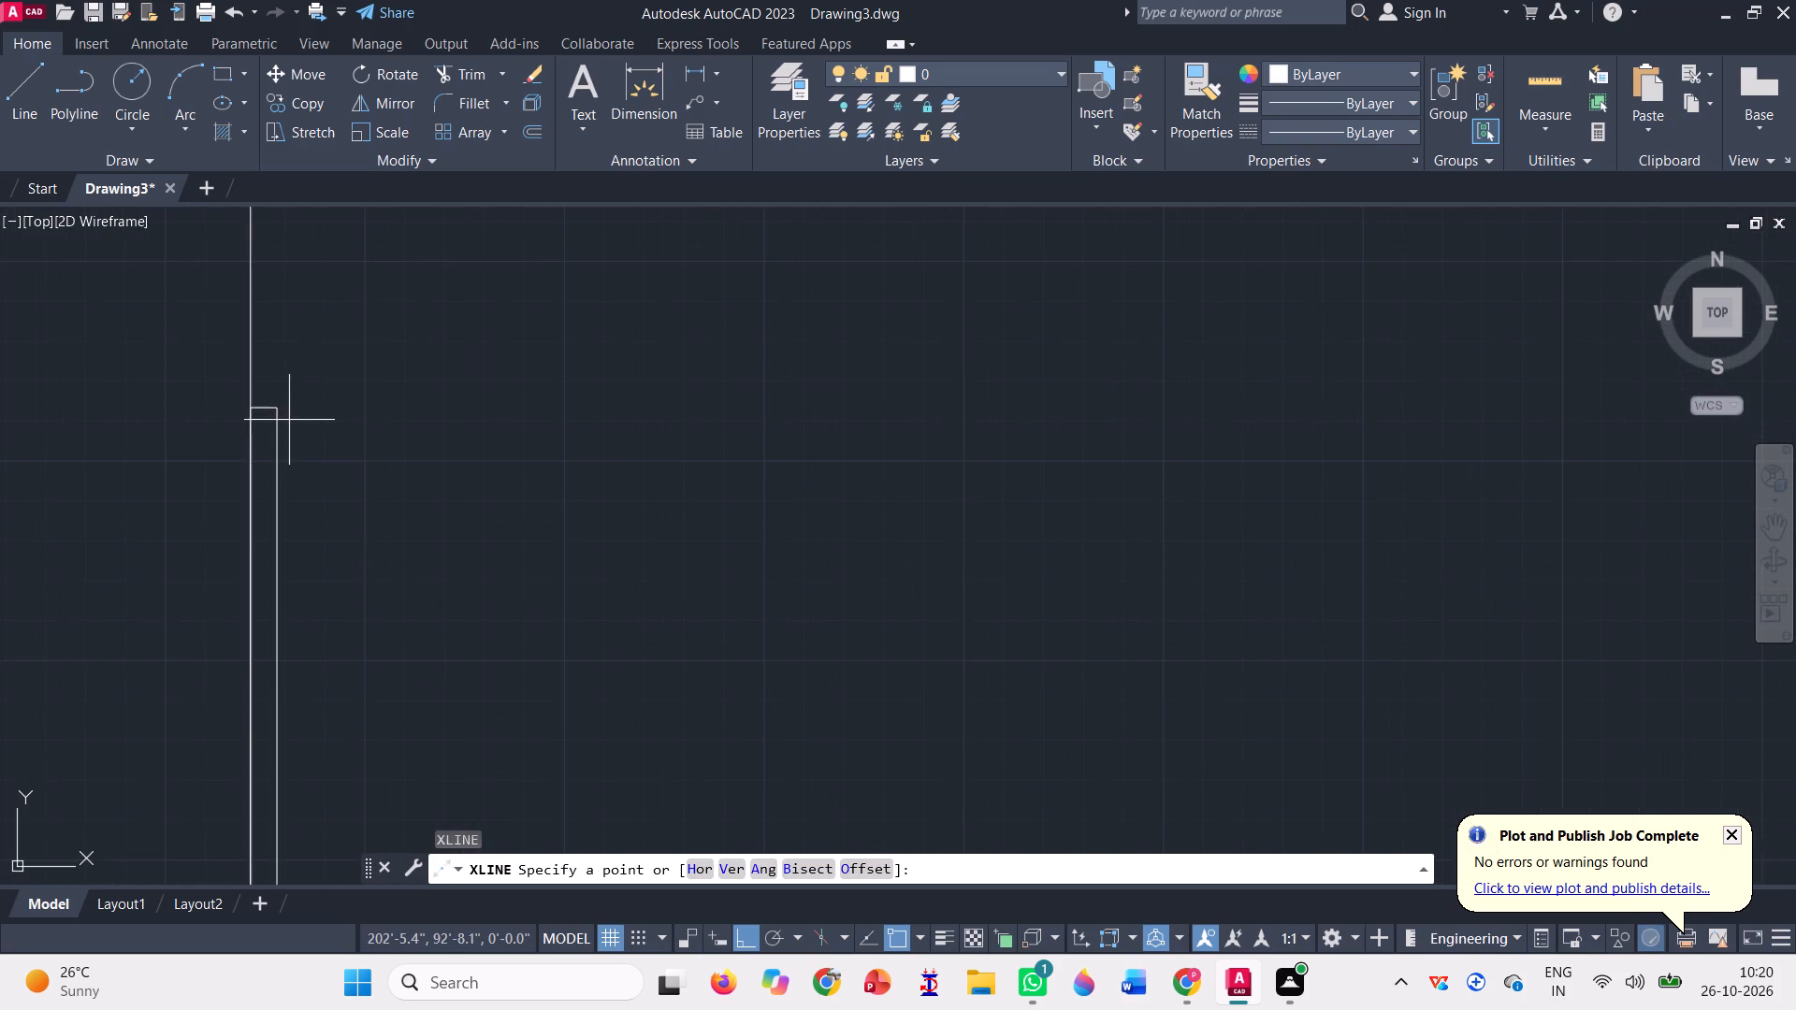
{"action": "left_click", "coordinate": [281, 411]}
{"action": "left_click", "coordinate": [821, 420]}
{"action": "scroll", "coordinate": [591, 478], "scroll_direction": "down", "scroll_amount": 3}
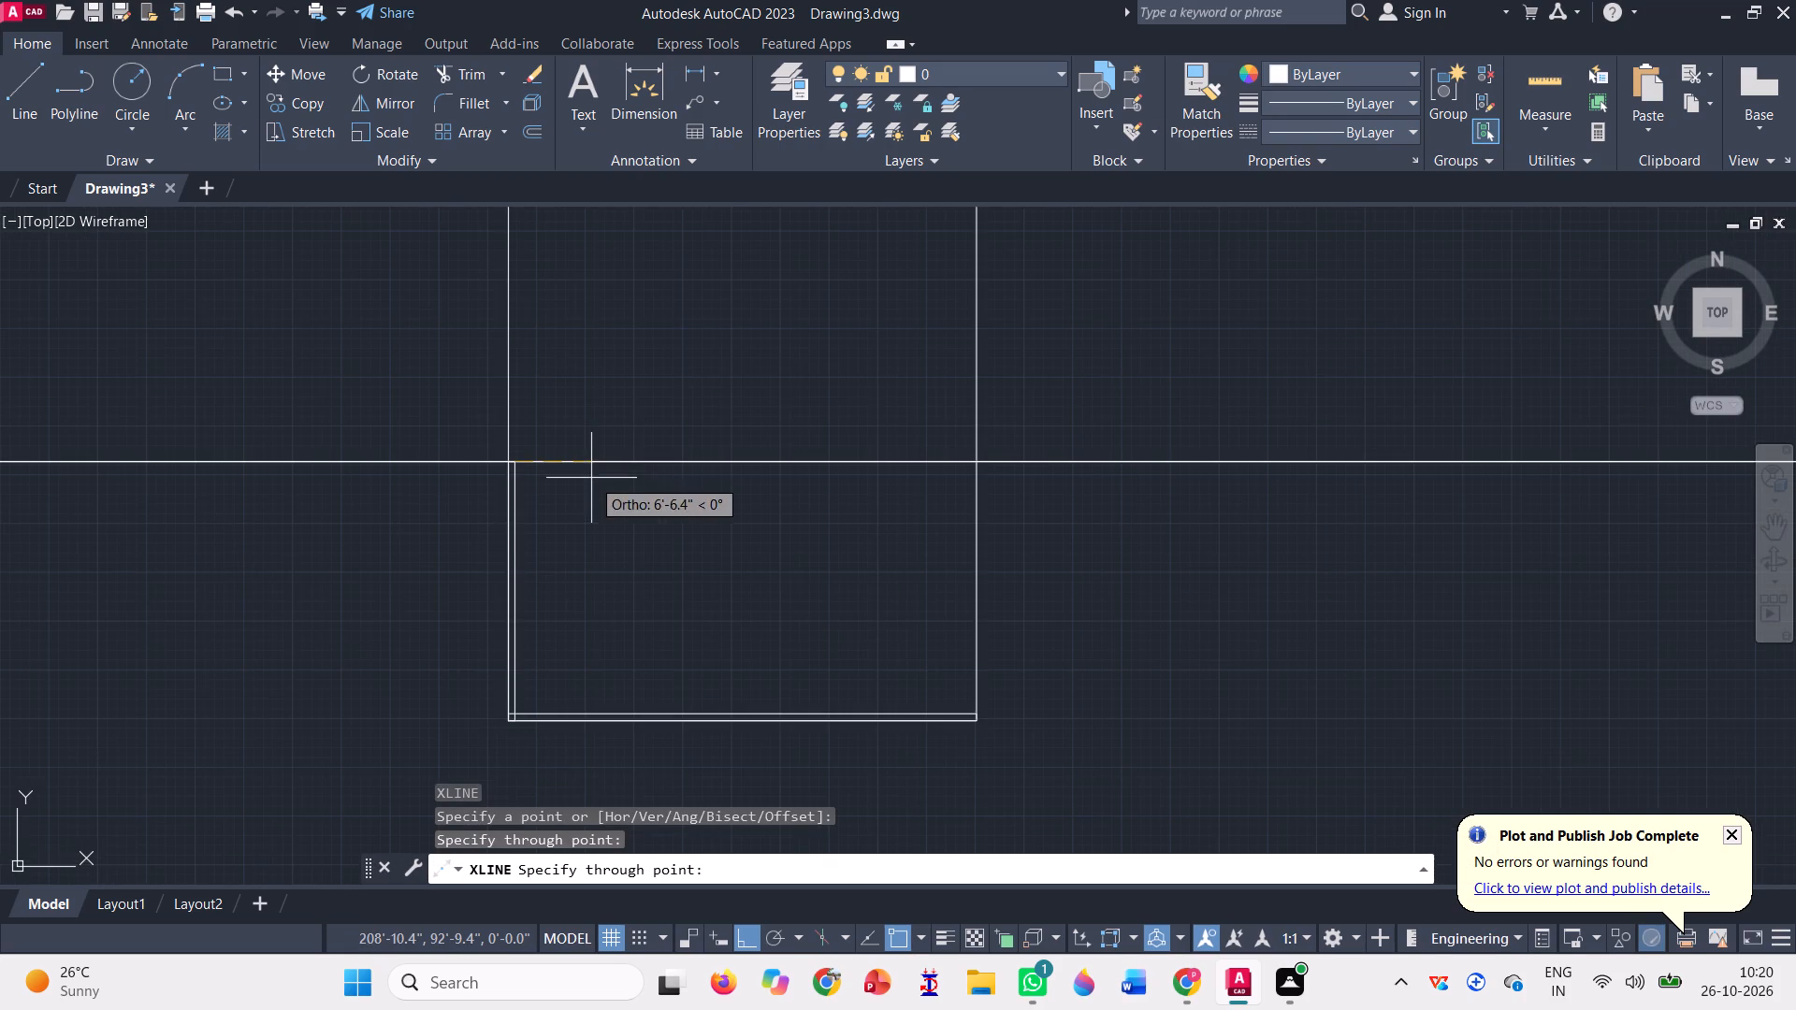
{"action": "key", "text": "space"}
{"action": "scroll", "coordinate": [477, 469], "scroll_direction": "down", "scroll_amount": 1}
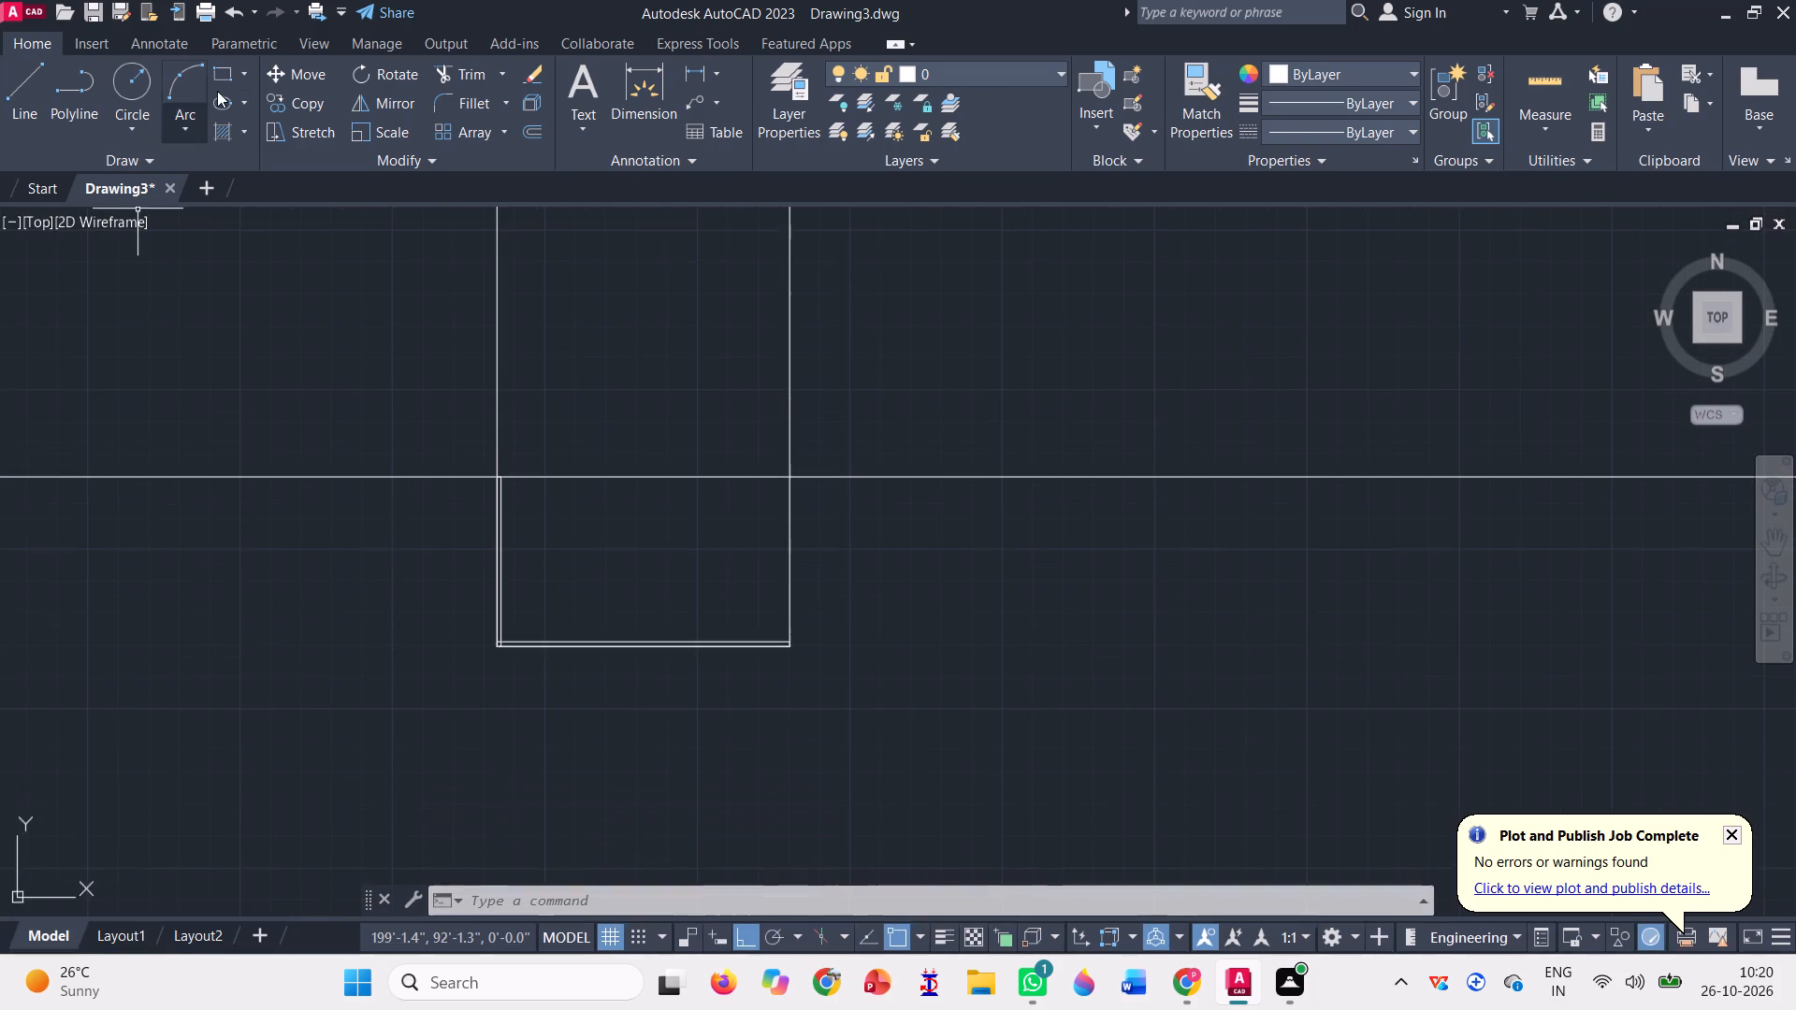
Draw a rectangle about 15' wide by 21.5' high from the base strip's upper east corner to the horizontal construction line.
{"action": "left_click", "coordinate": [217, 69]}
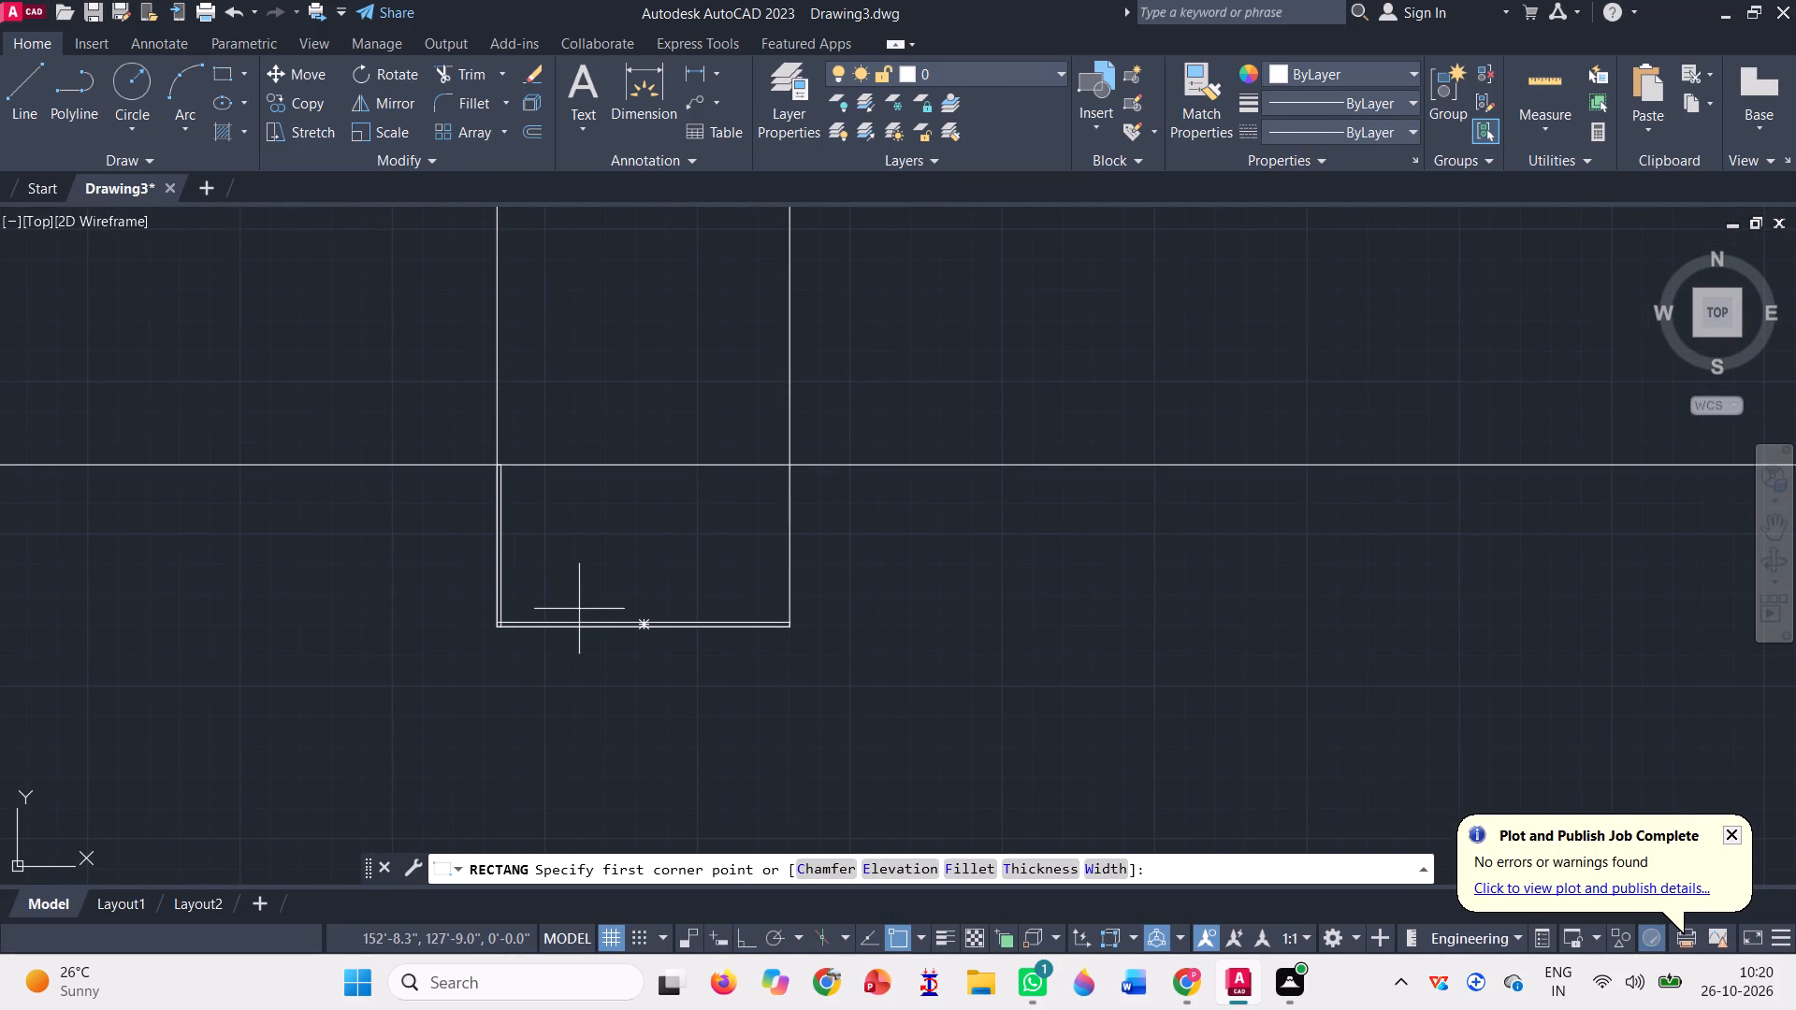
{"action": "scroll", "coordinate": [579, 609], "scroll_direction": "up", "scroll_amount": 1}
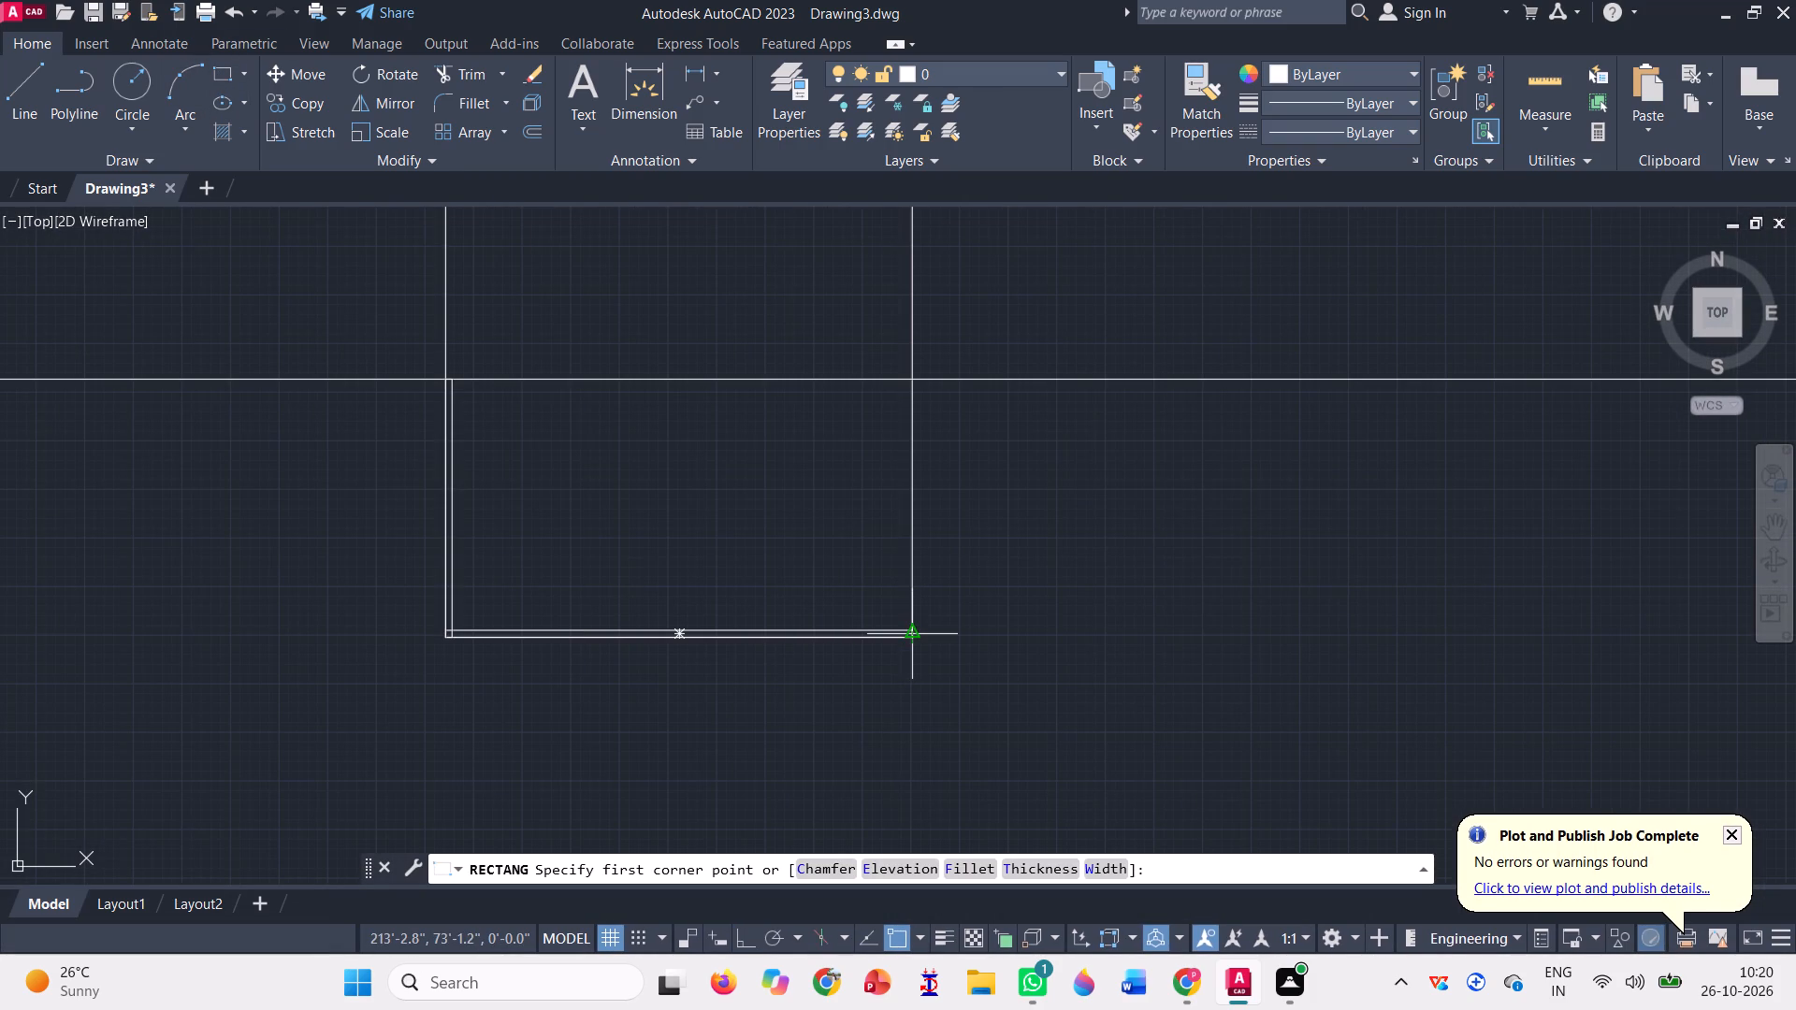
{"action": "scroll", "coordinate": [919, 628], "scroll_direction": "up", "scroll_amount": 3}
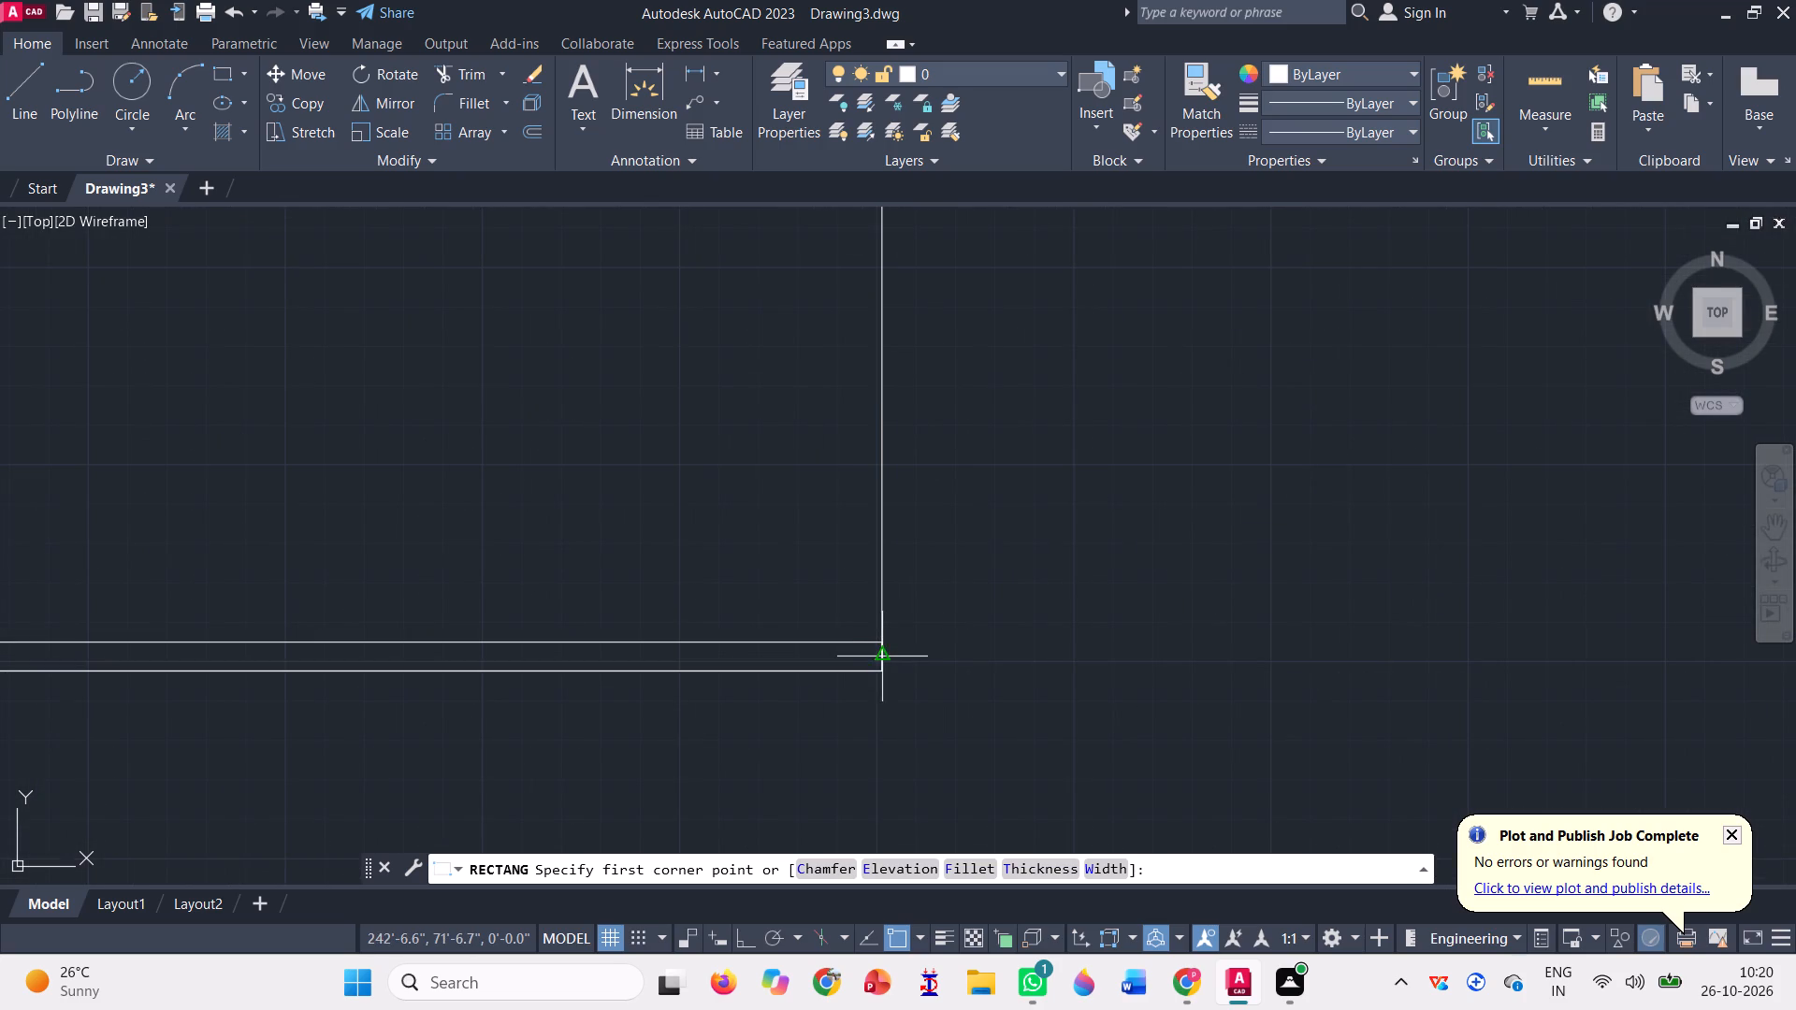
{"action": "left_click", "coordinate": [876, 636]}
{"action": "scroll", "coordinate": [885, 683], "scroll_direction": "down", "scroll_amount": 2}
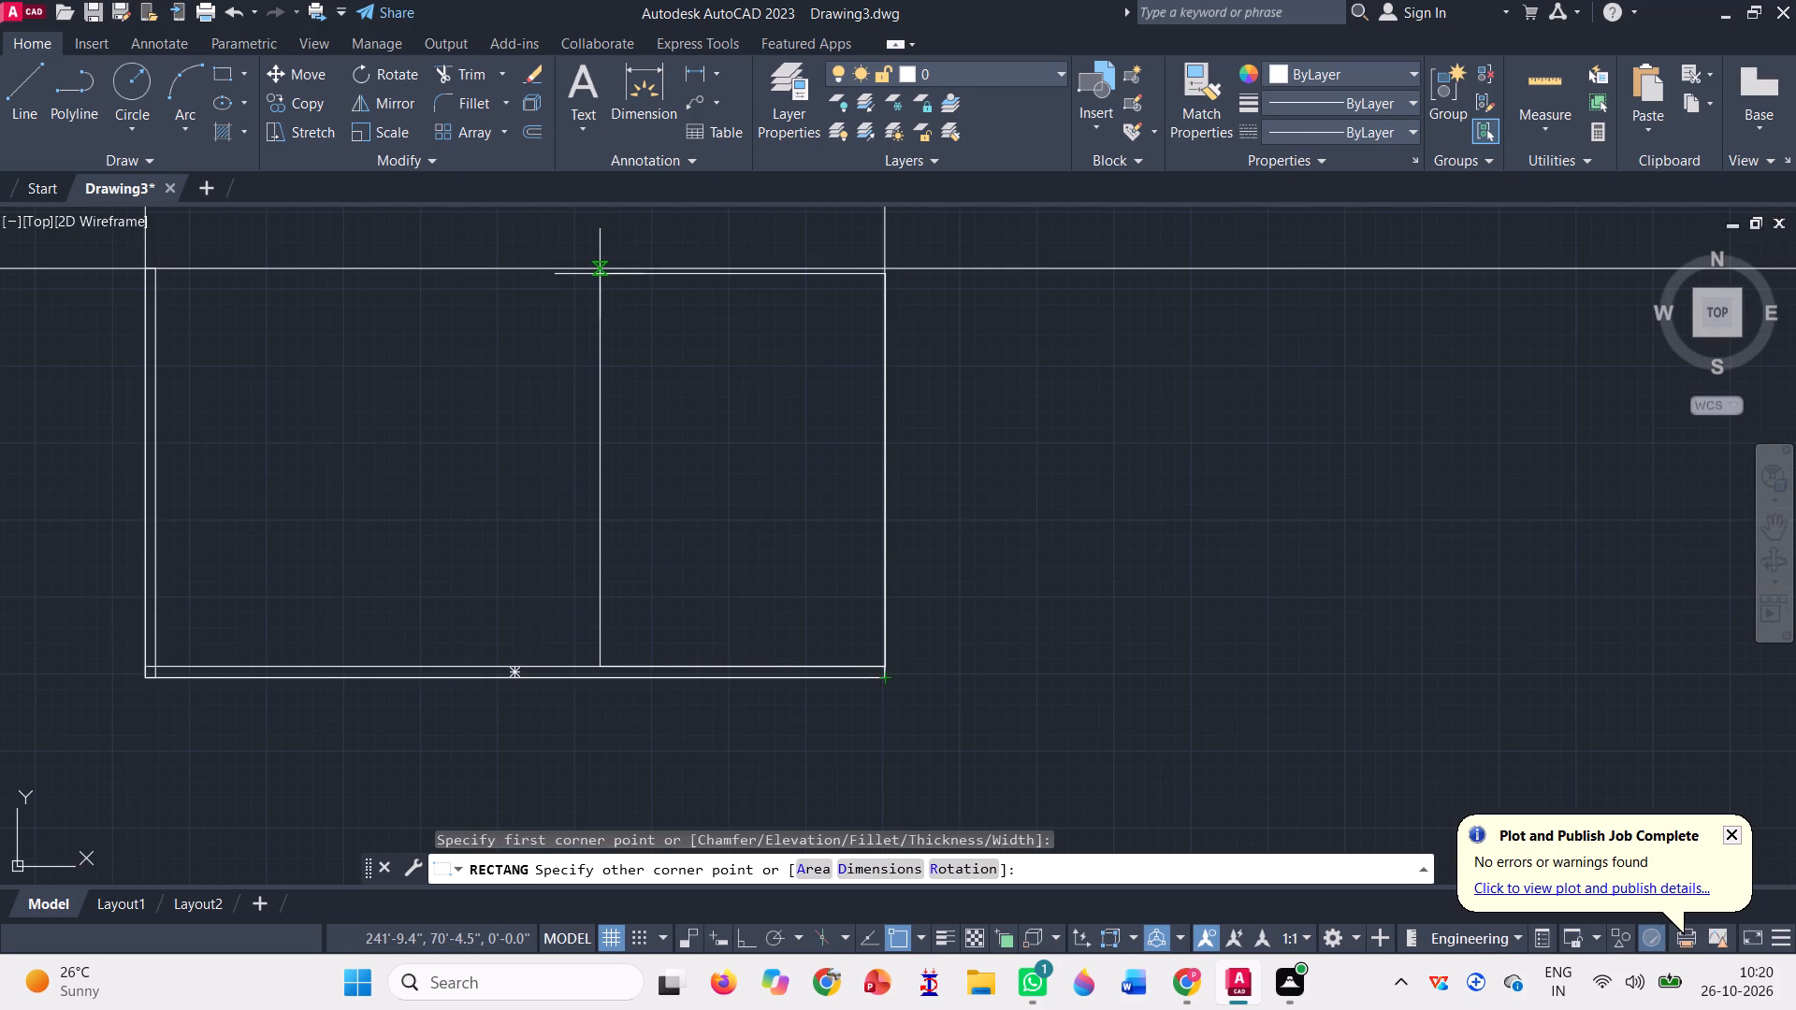
{"action": "left_click", "coordinate": [608, 271]}
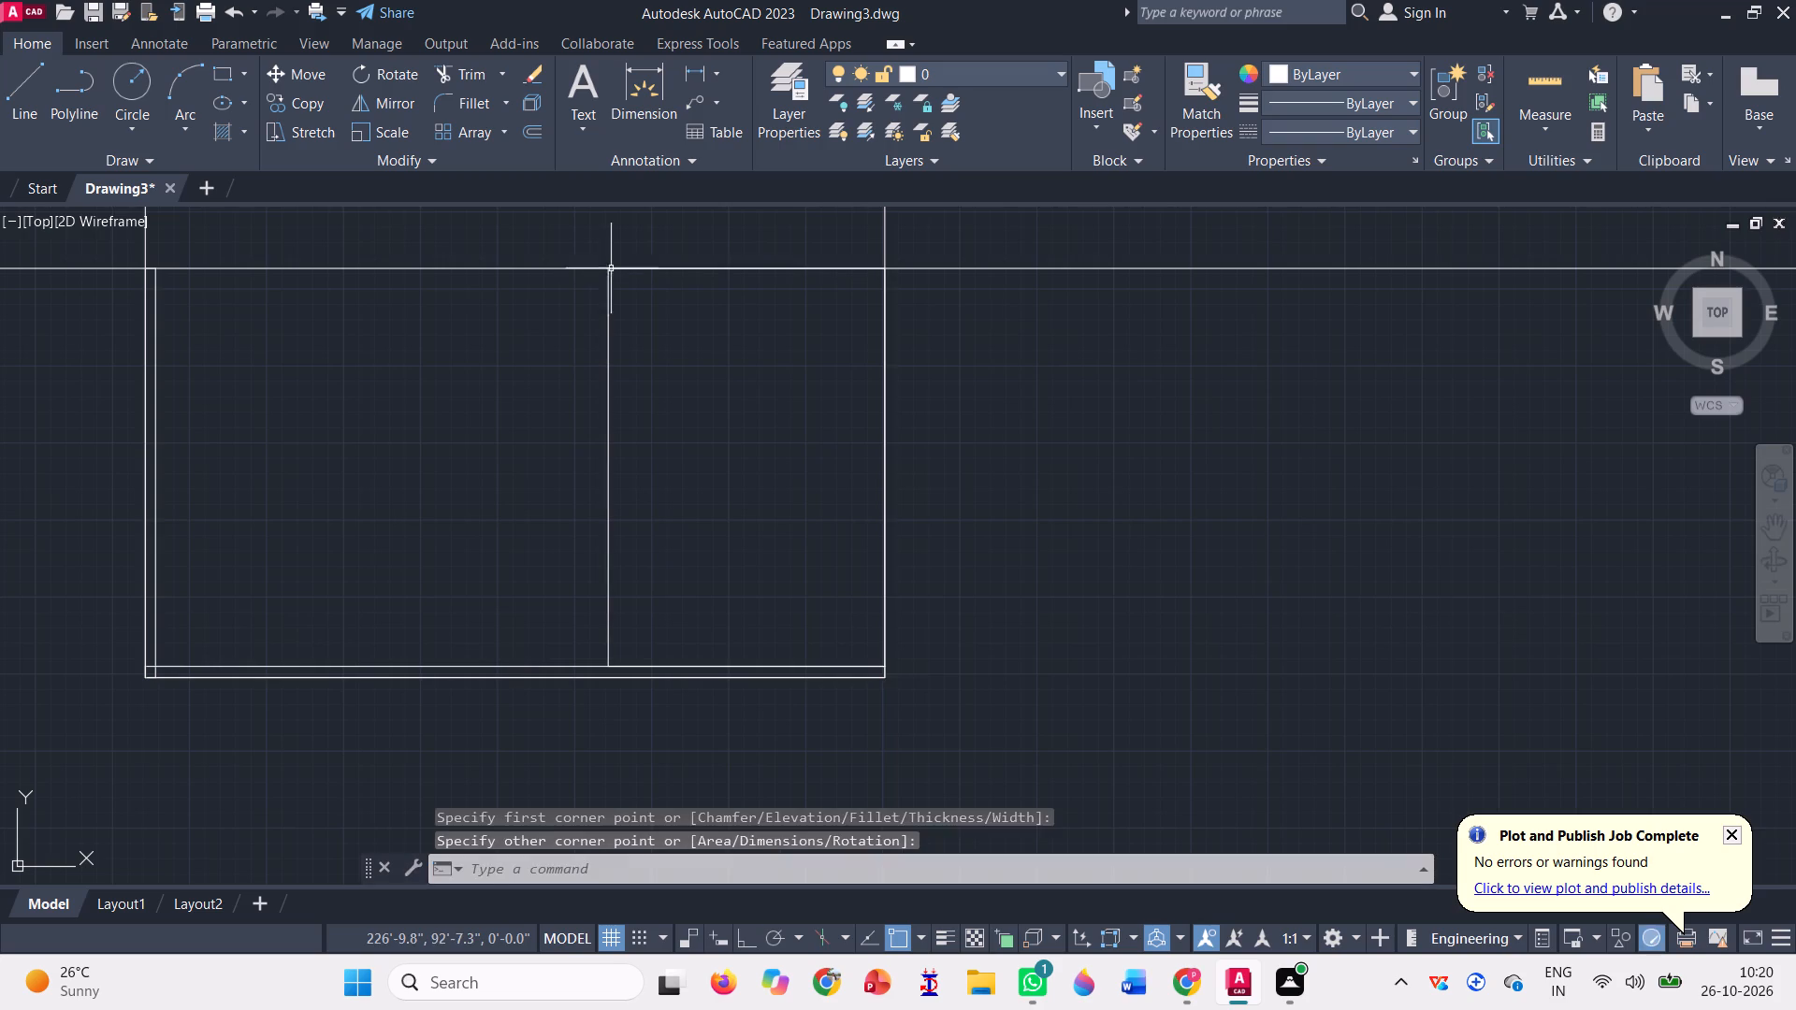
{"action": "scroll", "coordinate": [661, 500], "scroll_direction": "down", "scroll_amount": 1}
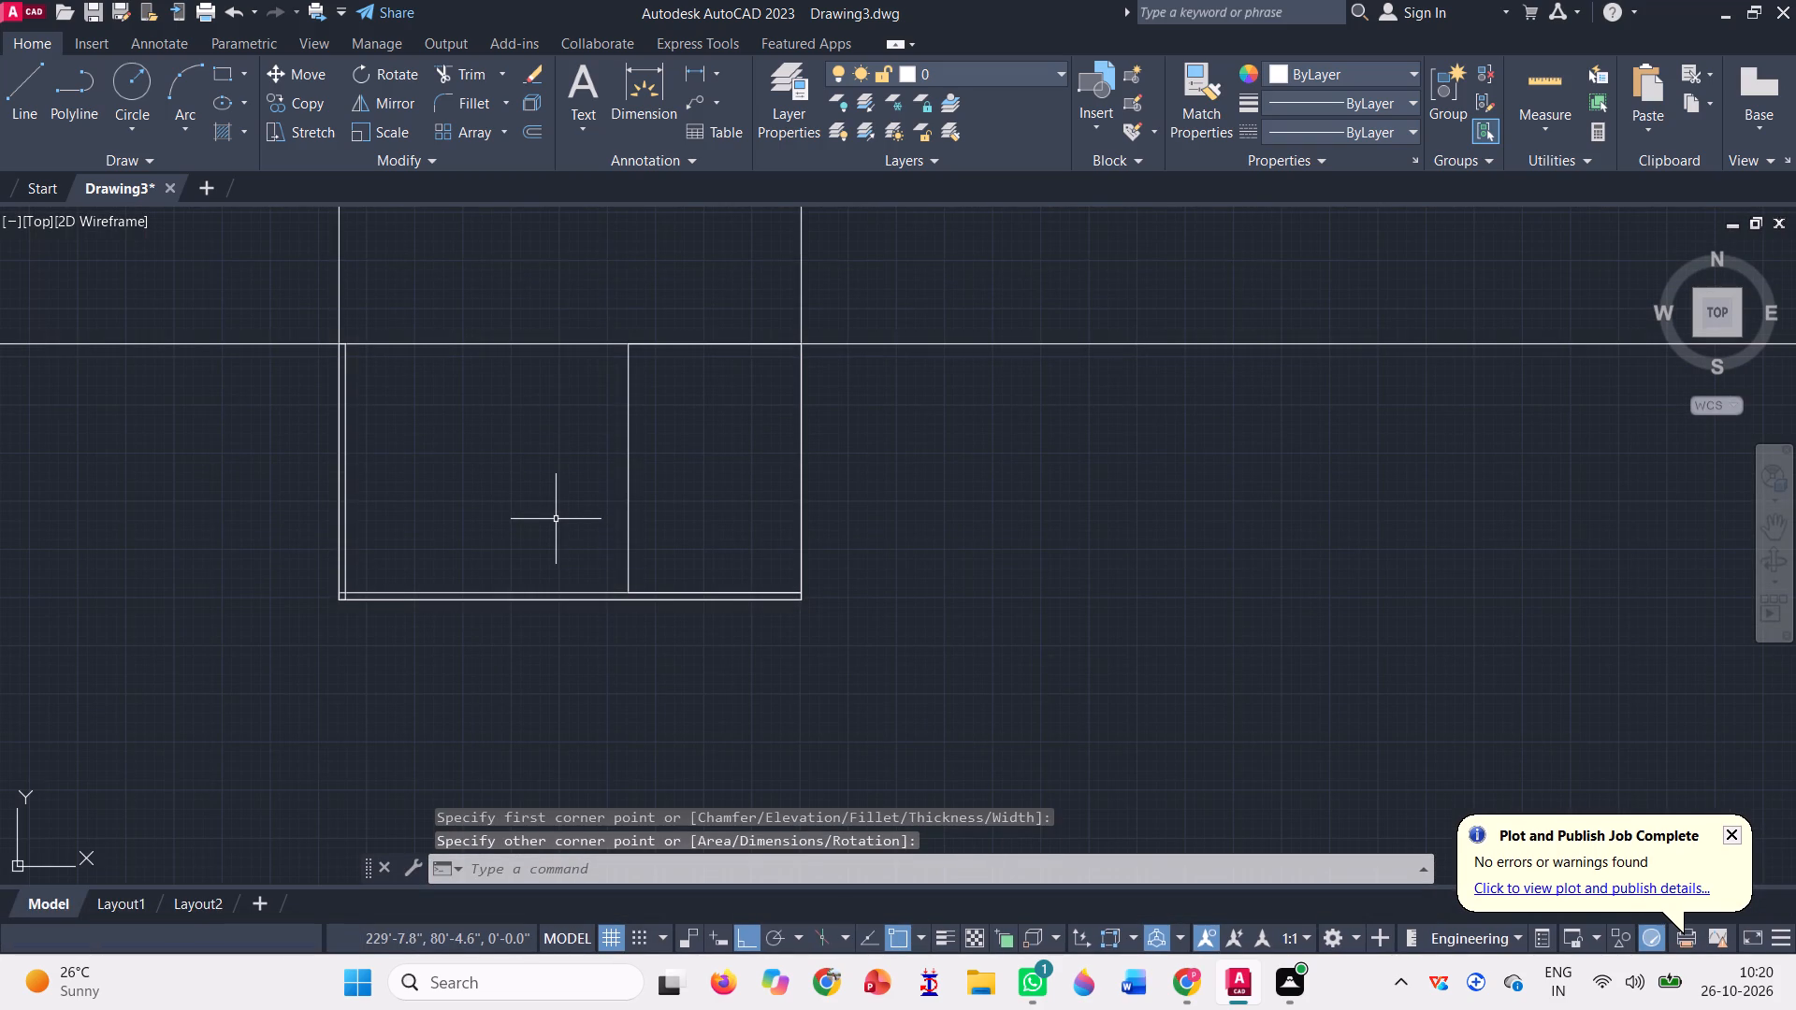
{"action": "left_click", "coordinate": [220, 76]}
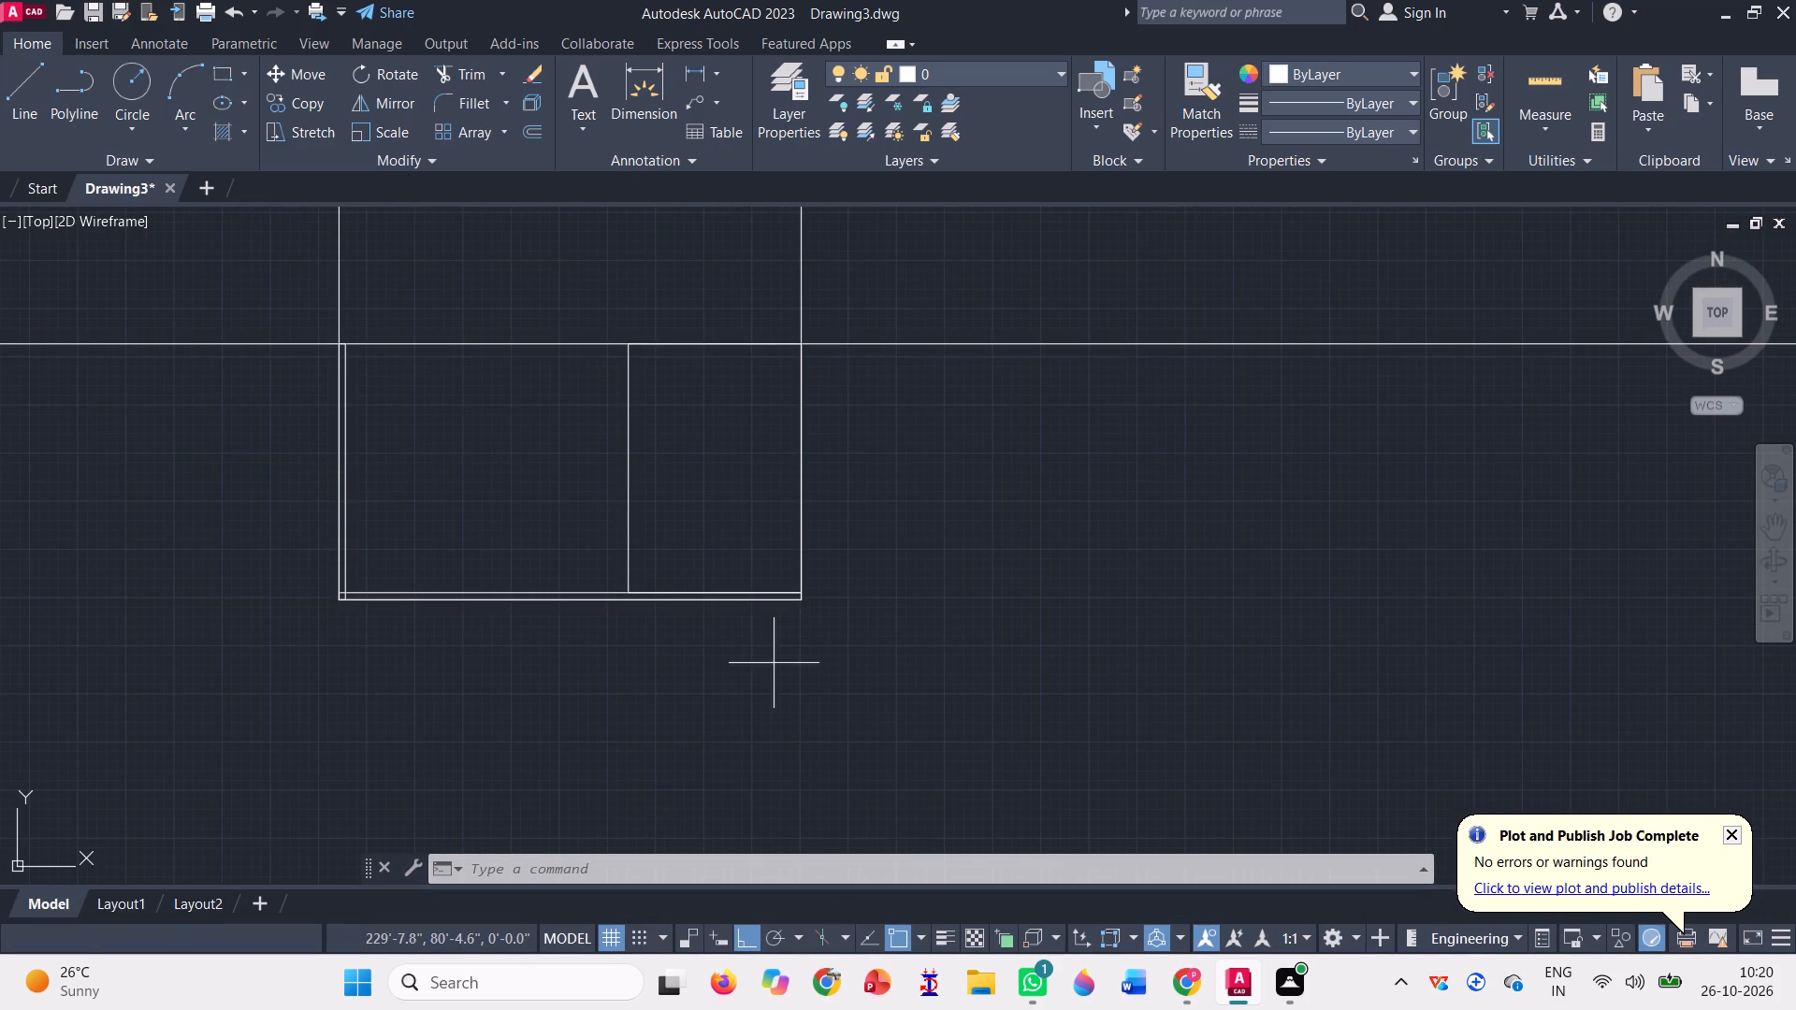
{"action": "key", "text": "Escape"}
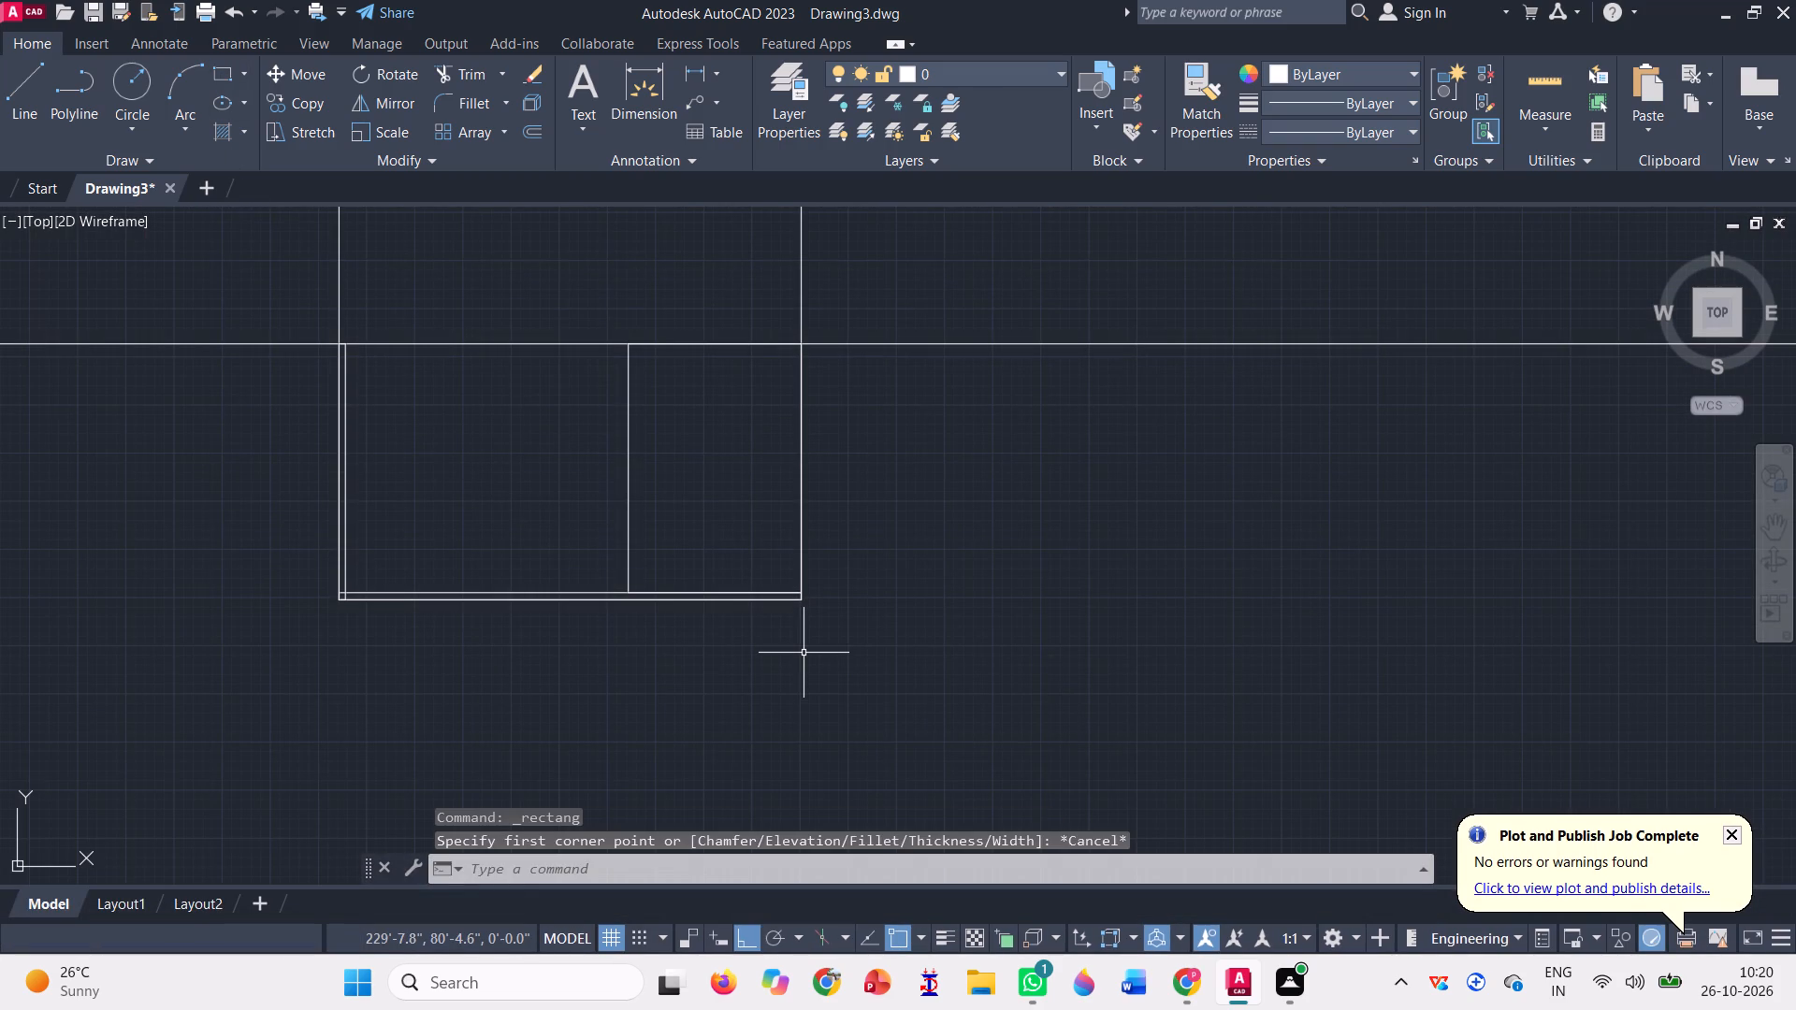
With ortho off, draw a connected line from the east rectangle's northwest corner diagonally southwest and about 23' west to the narrow west rectangle.
{"action": "key", "text": "l"}
{"action": "key", "text": "Return"}
{"action": "scroll", "coordinate": [601, 382], "scroll_direction": "up", "scroll_amount": 1}
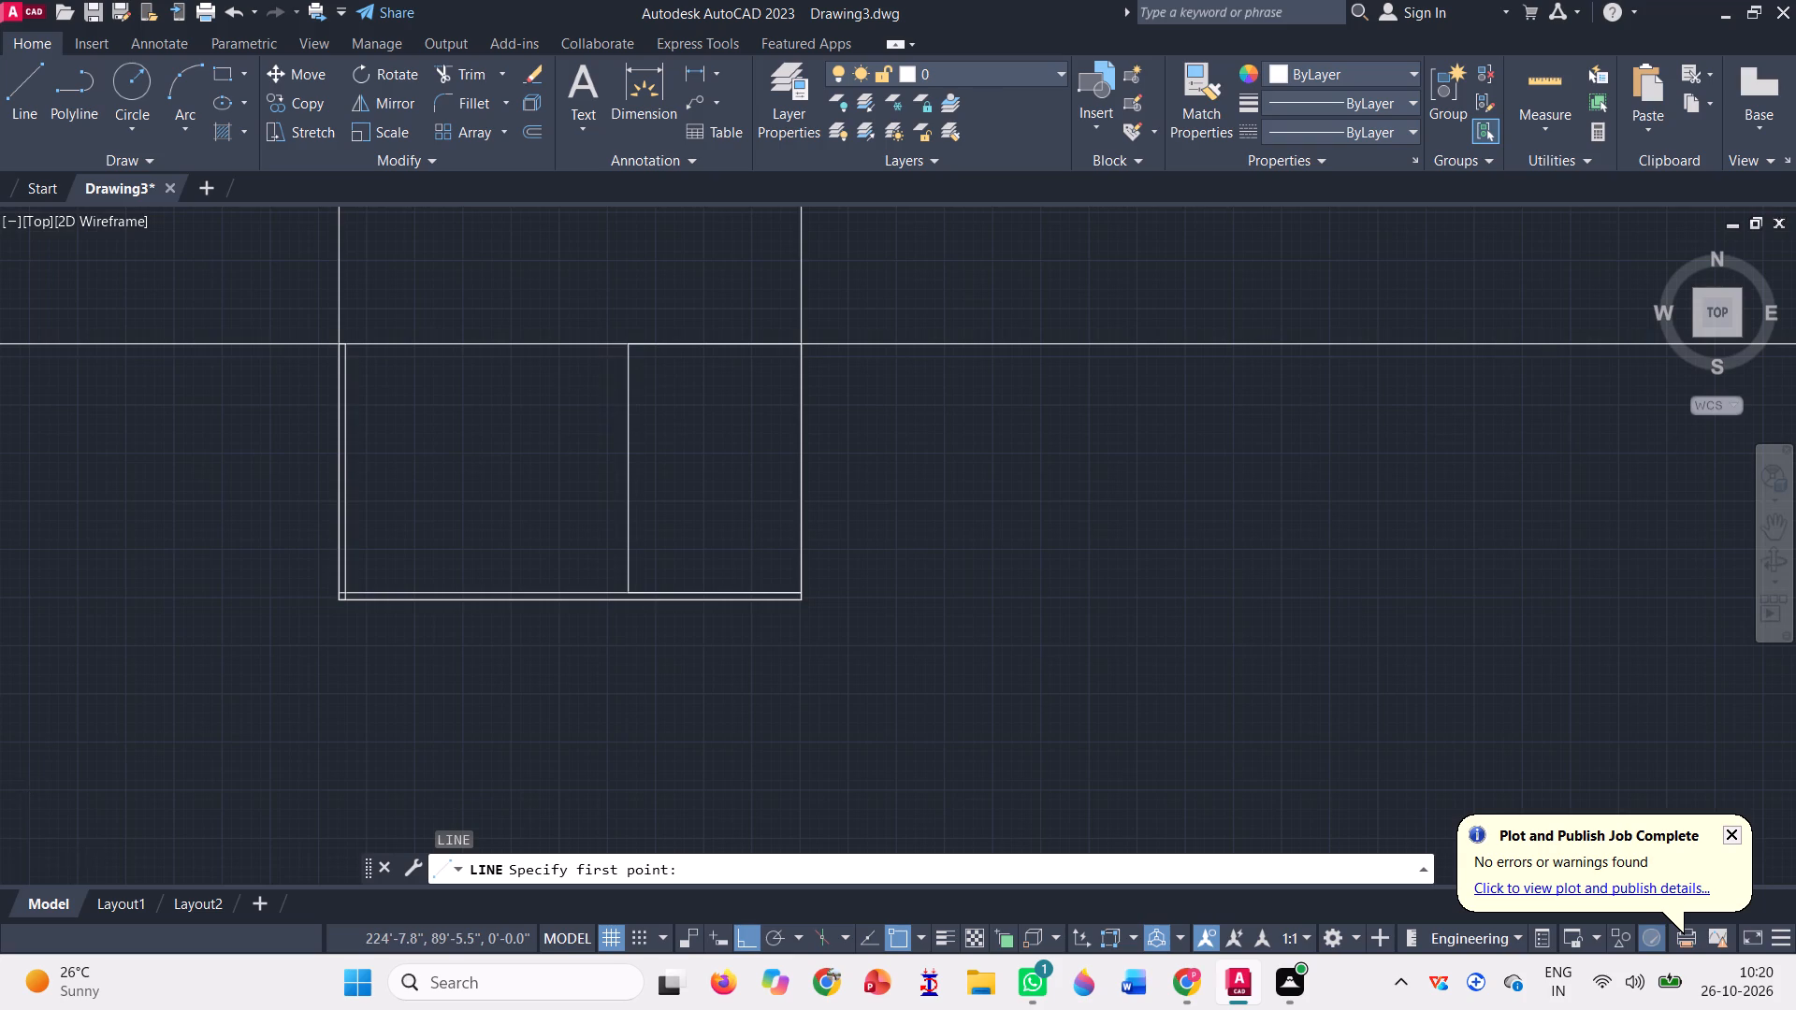
{"action": "scroll", "coordinate": [601, 382], "scroll_direction": "up", "scroll_amount": 1}
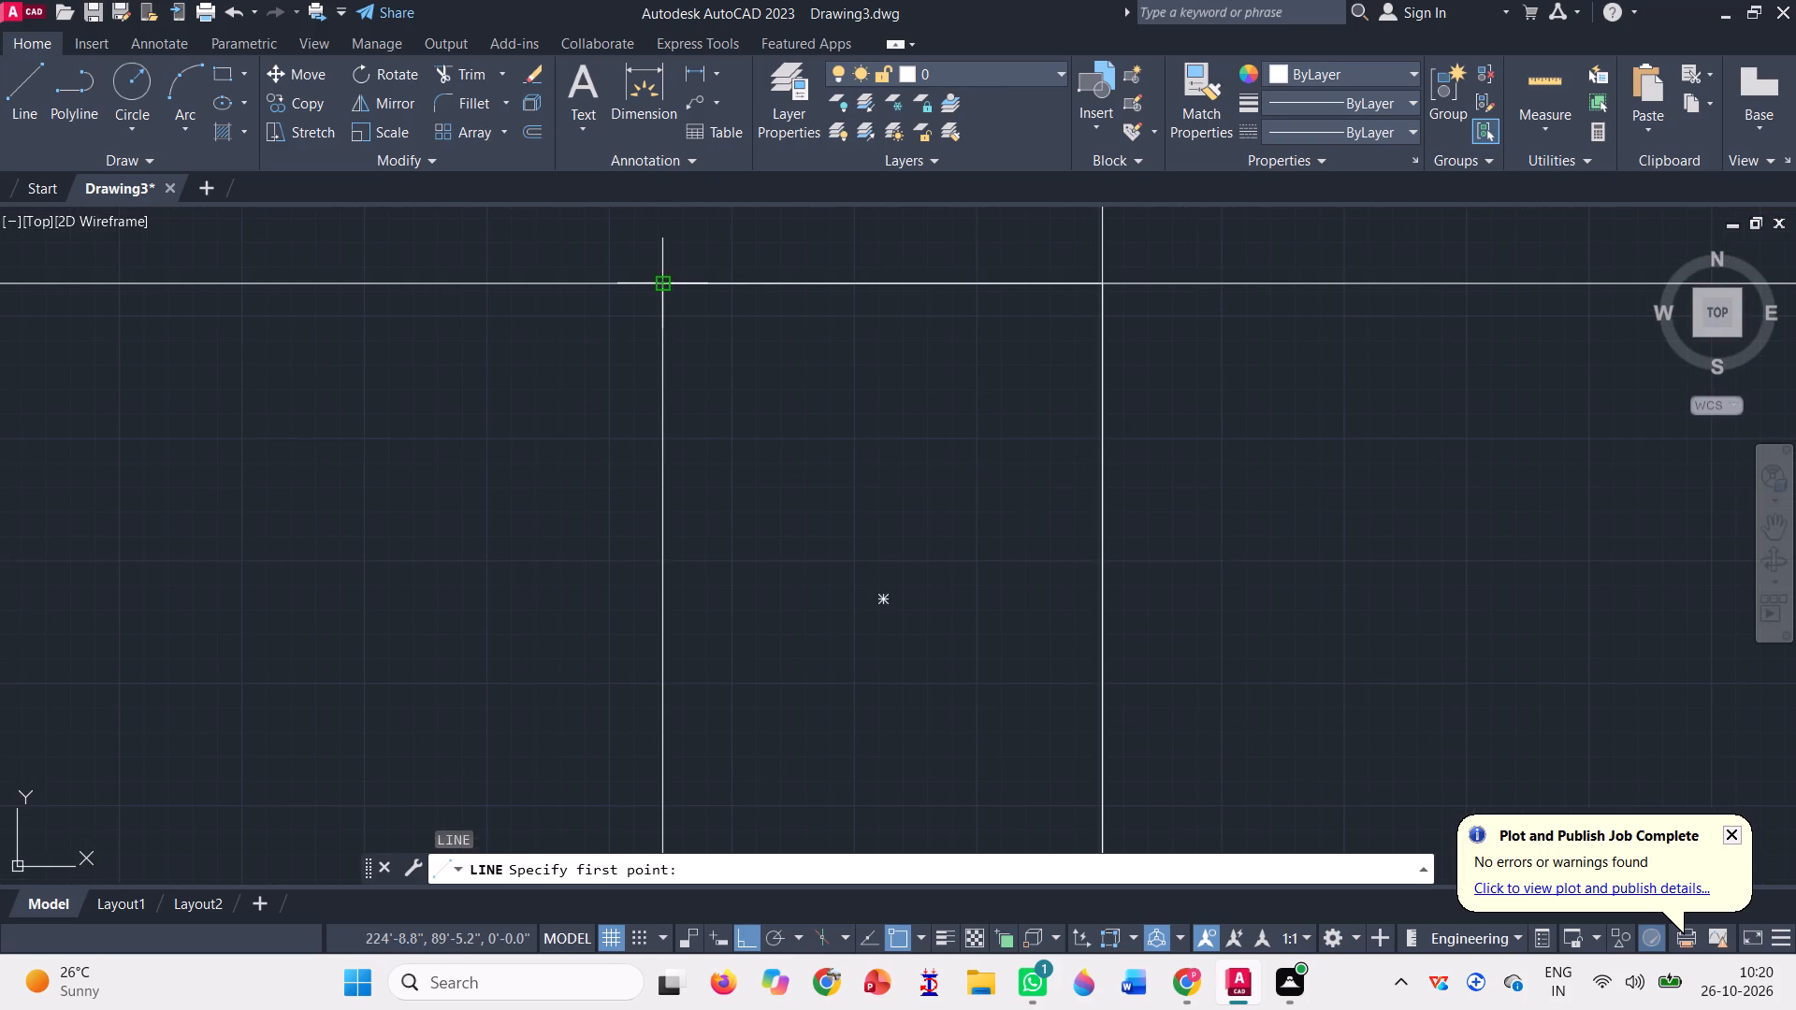
{"action": "left_click", "coordinate": [663, 281]}
{"action": "scroll", "coordinate": [740, 421], "scroll_direction": "down", "scroll_amount": 3}
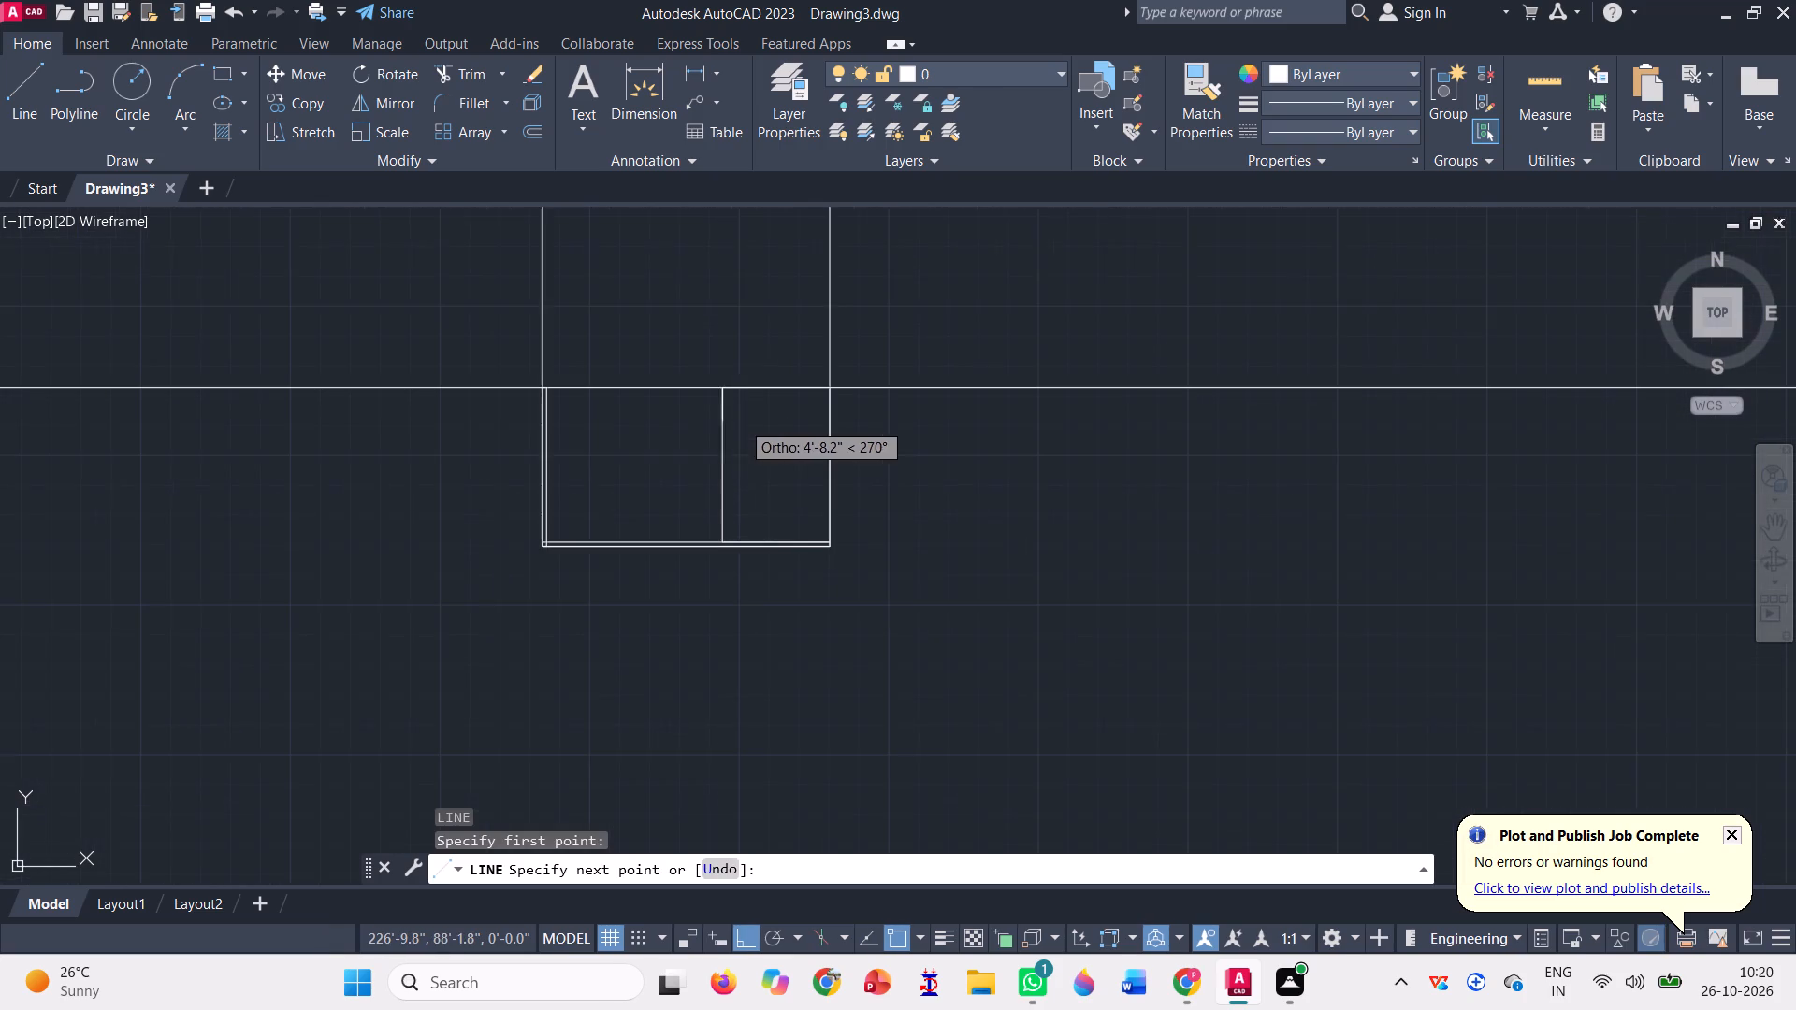
{"action": "key", "text": "F8"}
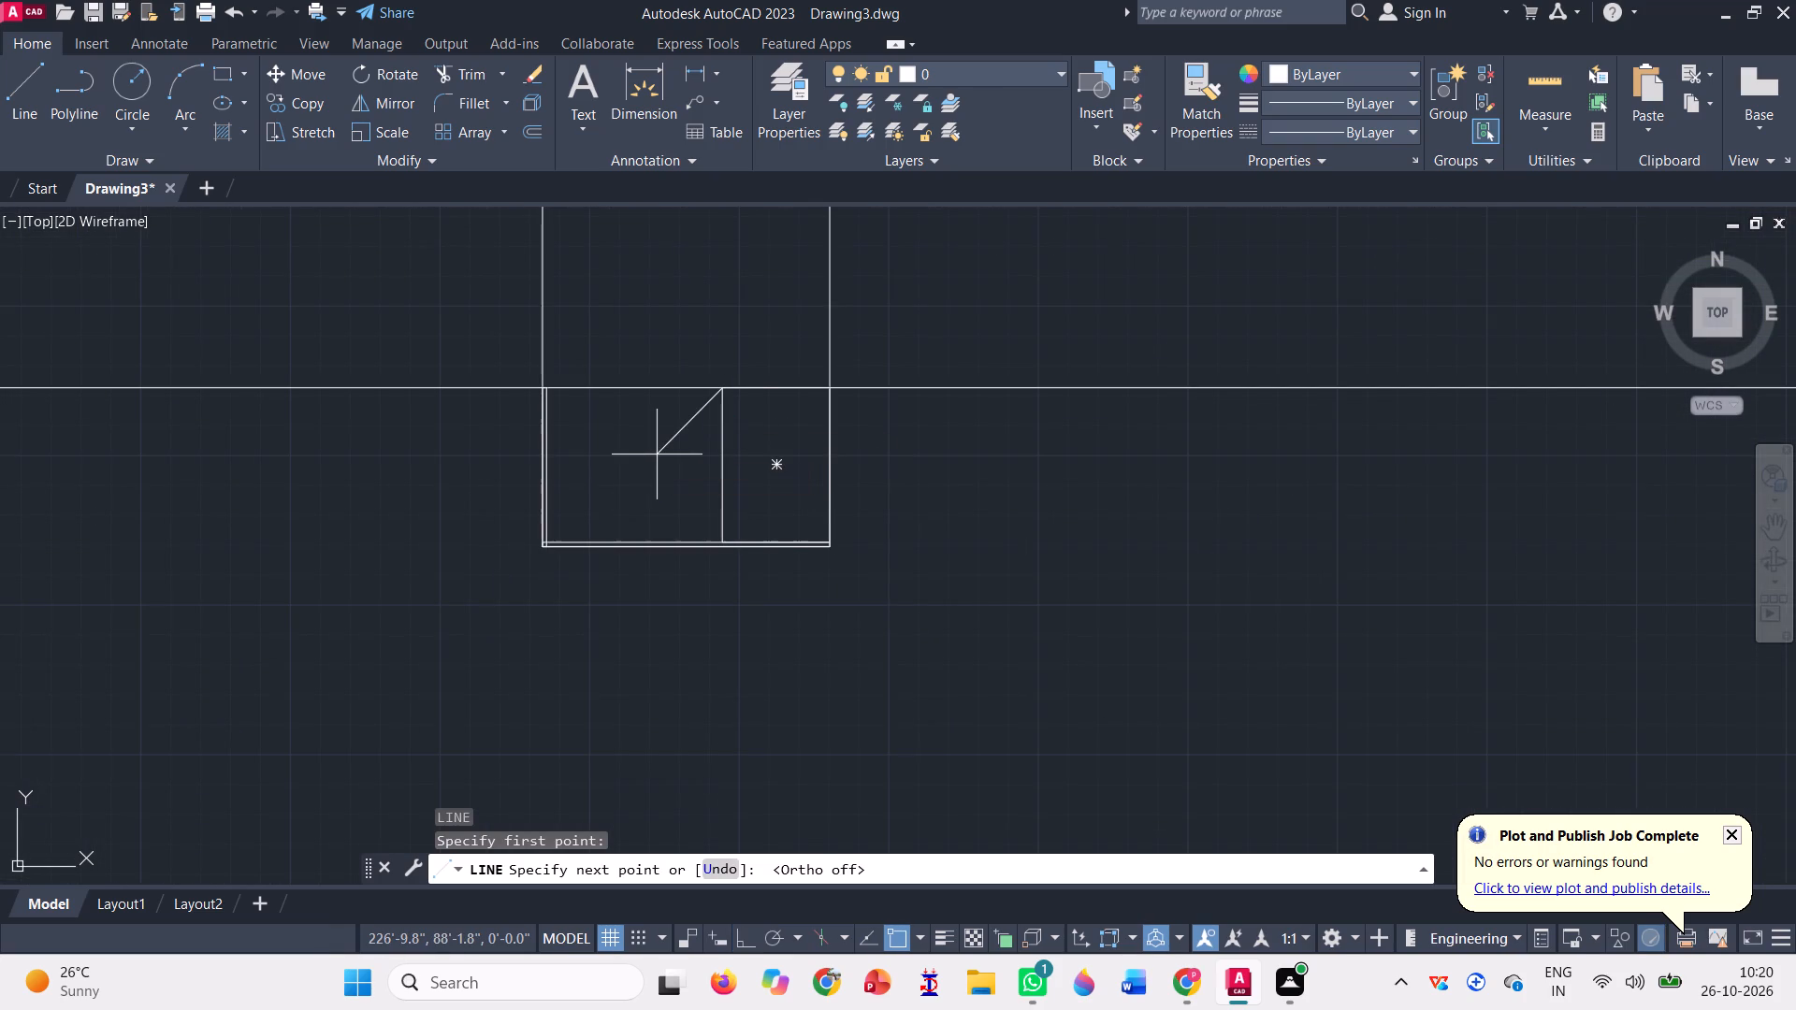
{"action": "scroll", "coordinate": [712, 411], "scroll_direction": "up", "scroll_amount": 1}
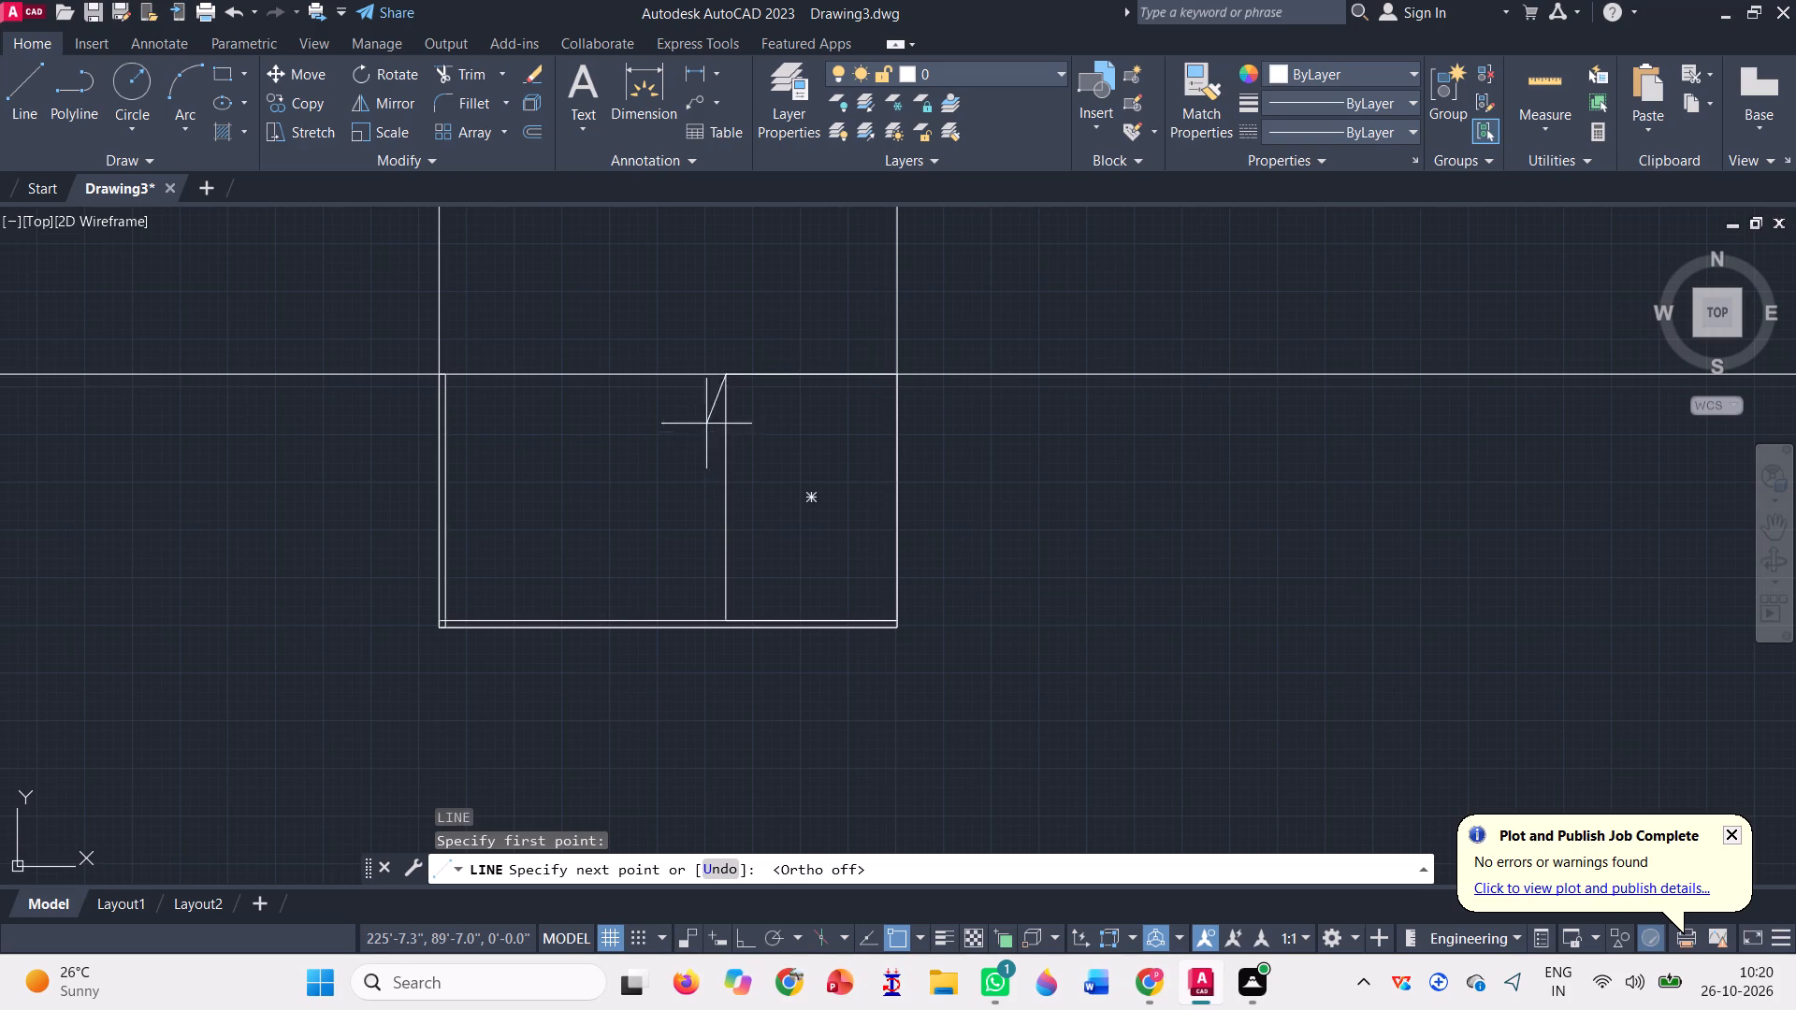
{"action": "scroll", "coordinate": [706, 408], "scroll_direction": "up", "scroll_amount": 4}
{"action": "scroll", "coordinate": [730, 469], "scroll_direction": "down", "scroll_amount": 2}
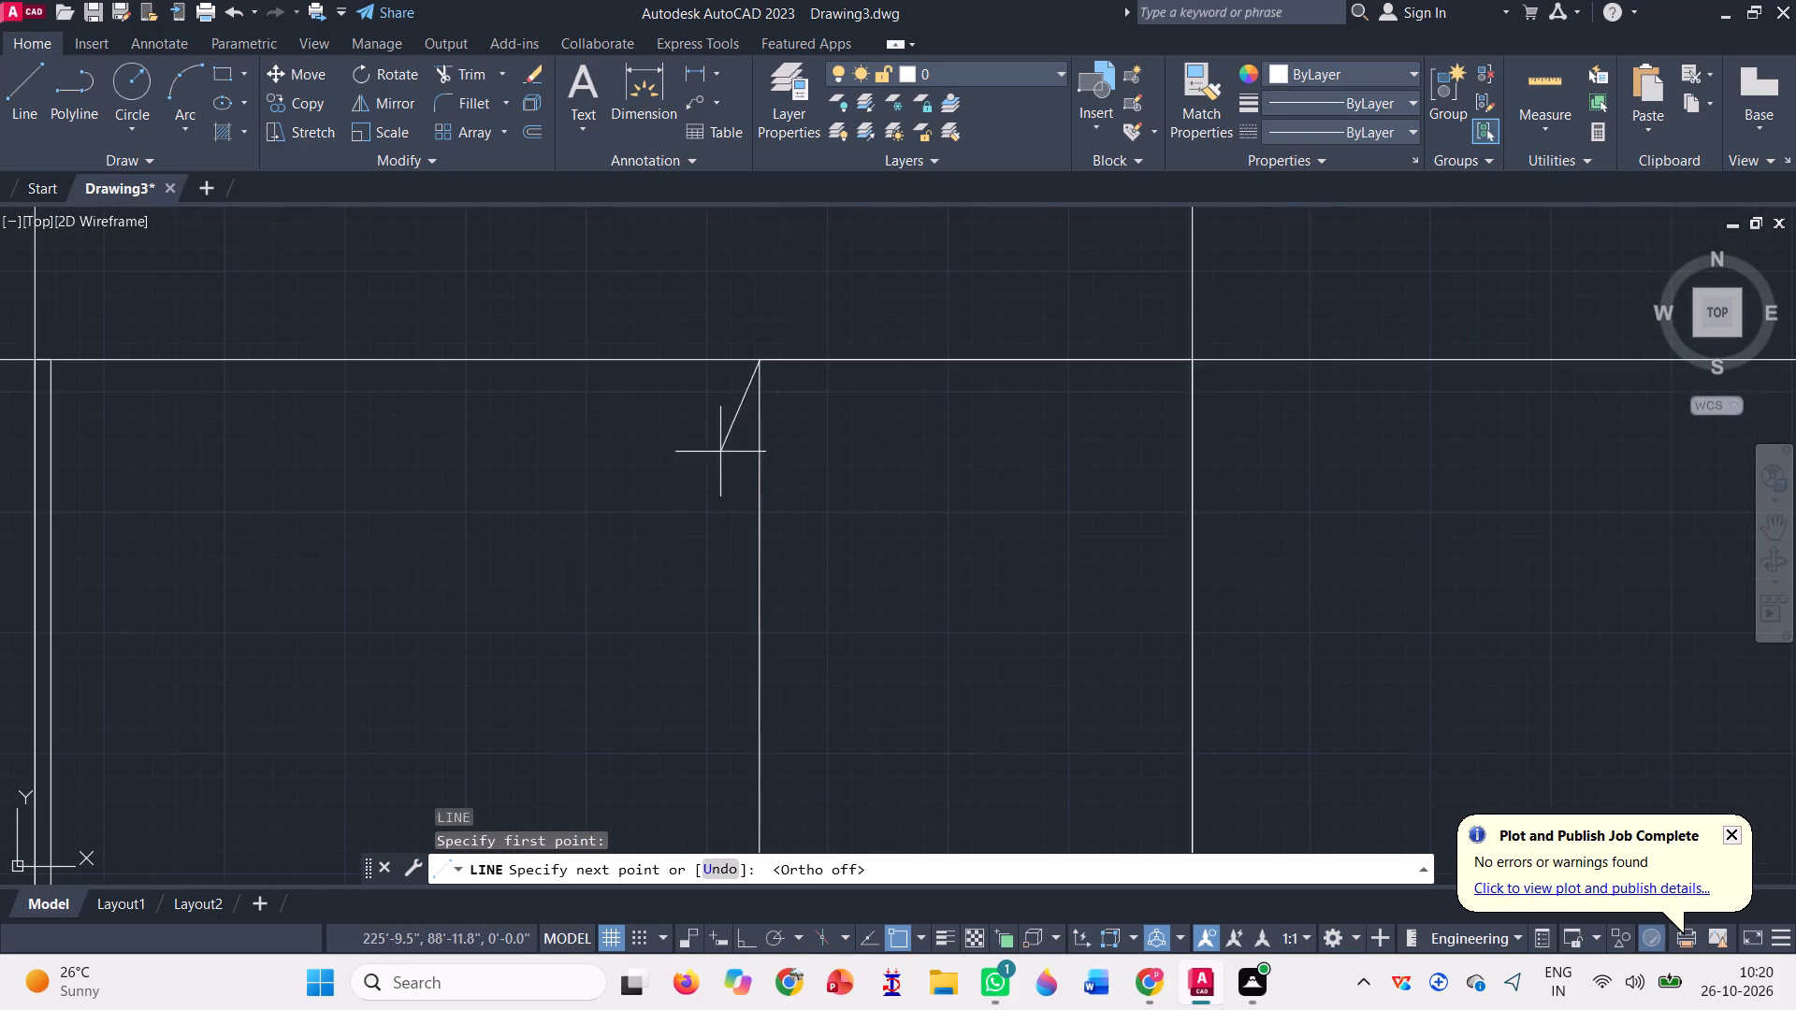
{"action": "left_click", "coordinate": [722, 397]}
{"action": "scroll", "coordinate": [714, 426], "scroll_direction": "down", "scroll_amount": 1}
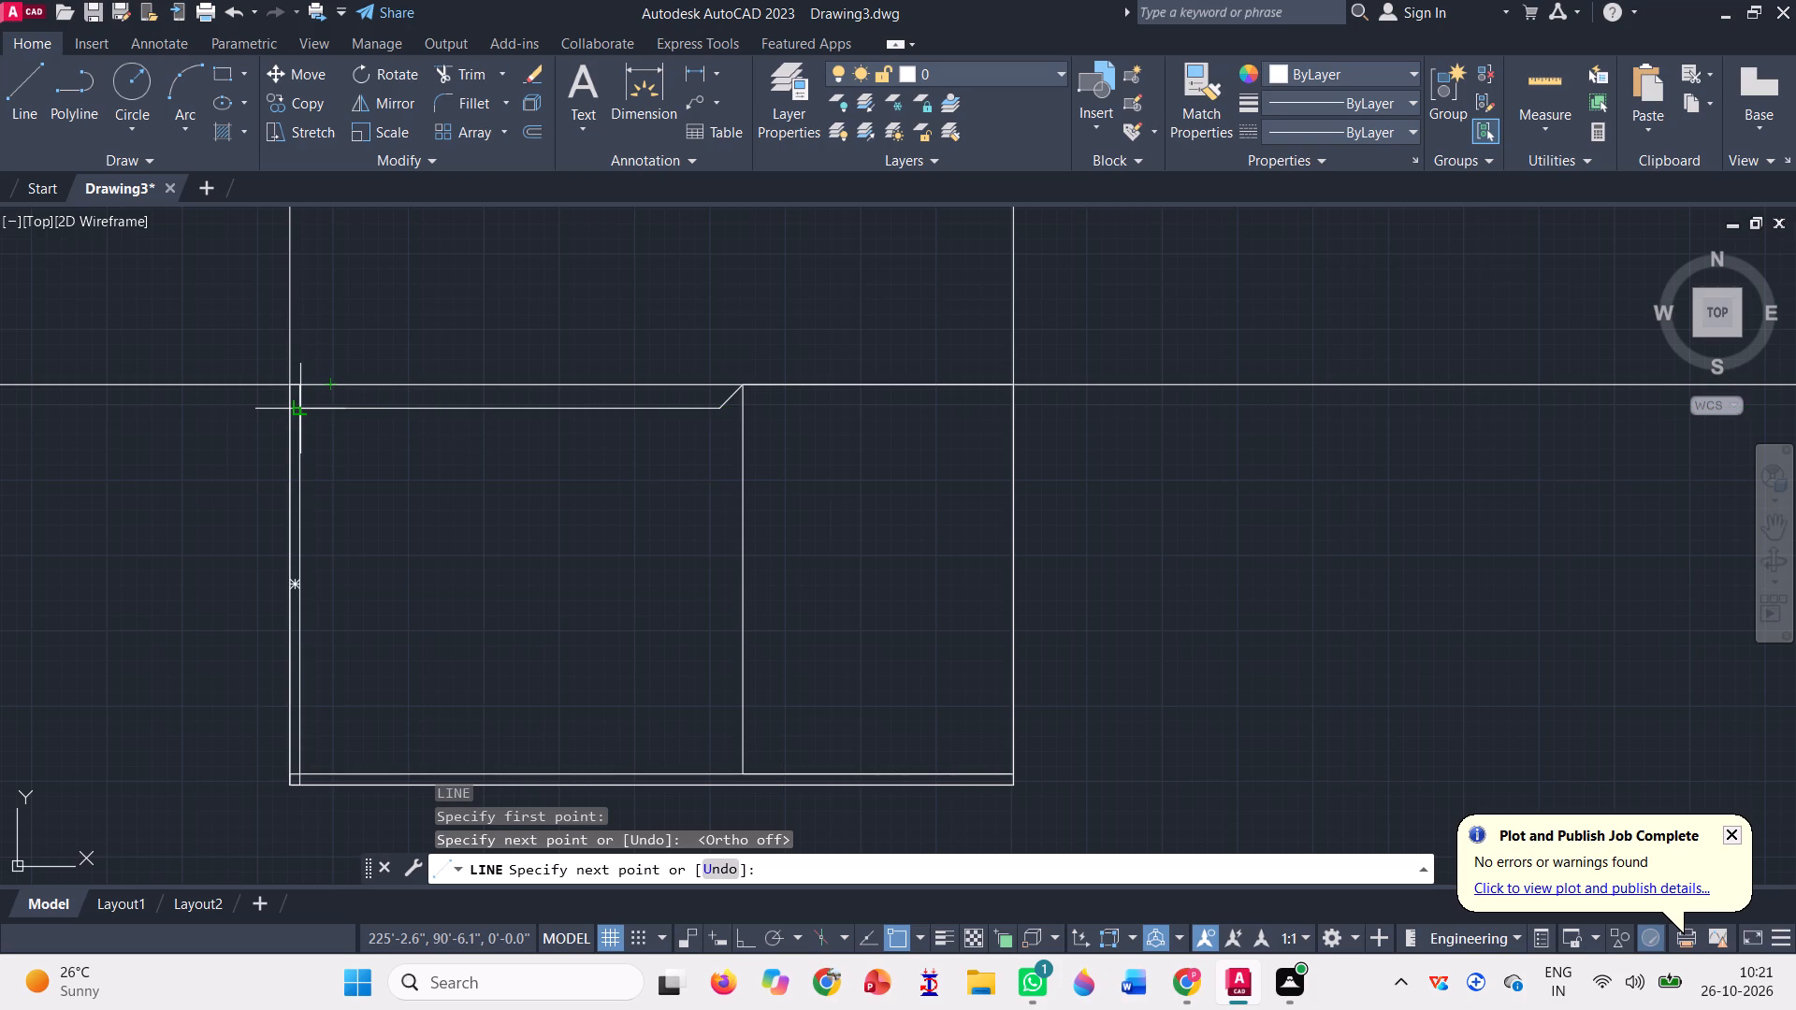
{"action": "left_click", "coordinate": [312, 407]}
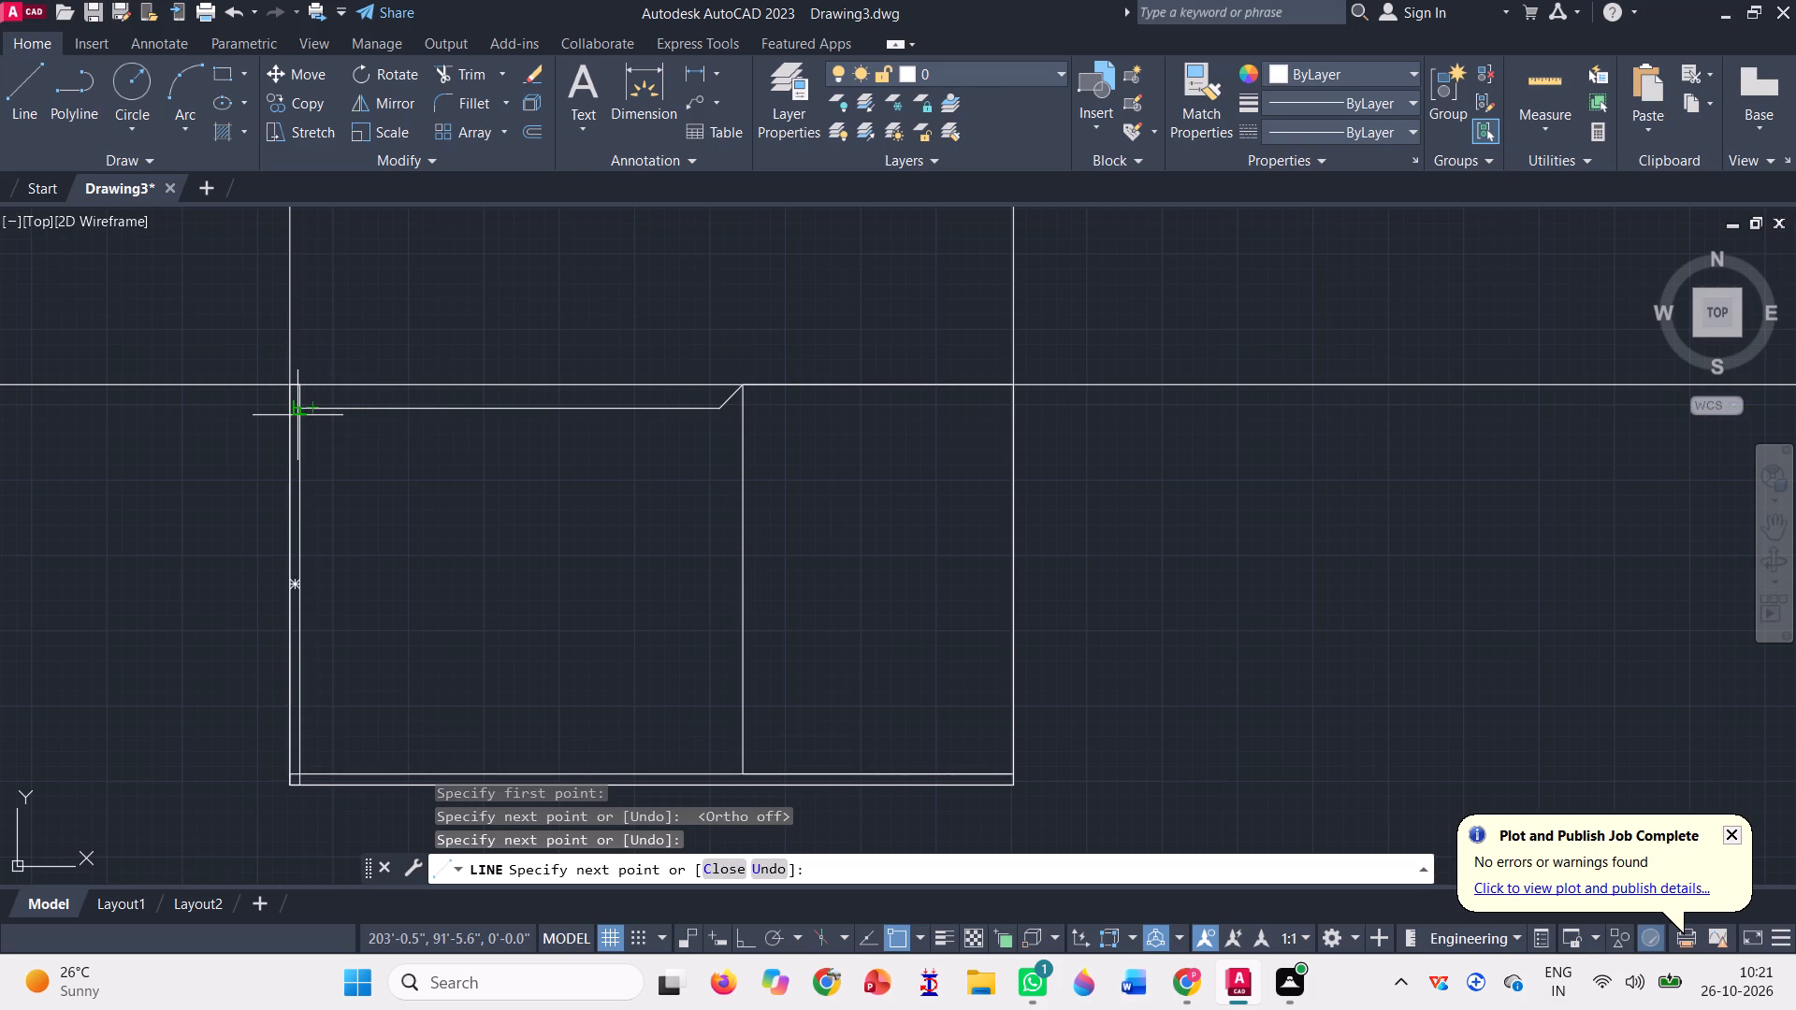
{"action": "left_click", "coordinate": [297, 410]}
{"action": "scroll", "coordinate": [339, 382], "scroll_direction": "up", "scroll_amount": 1}
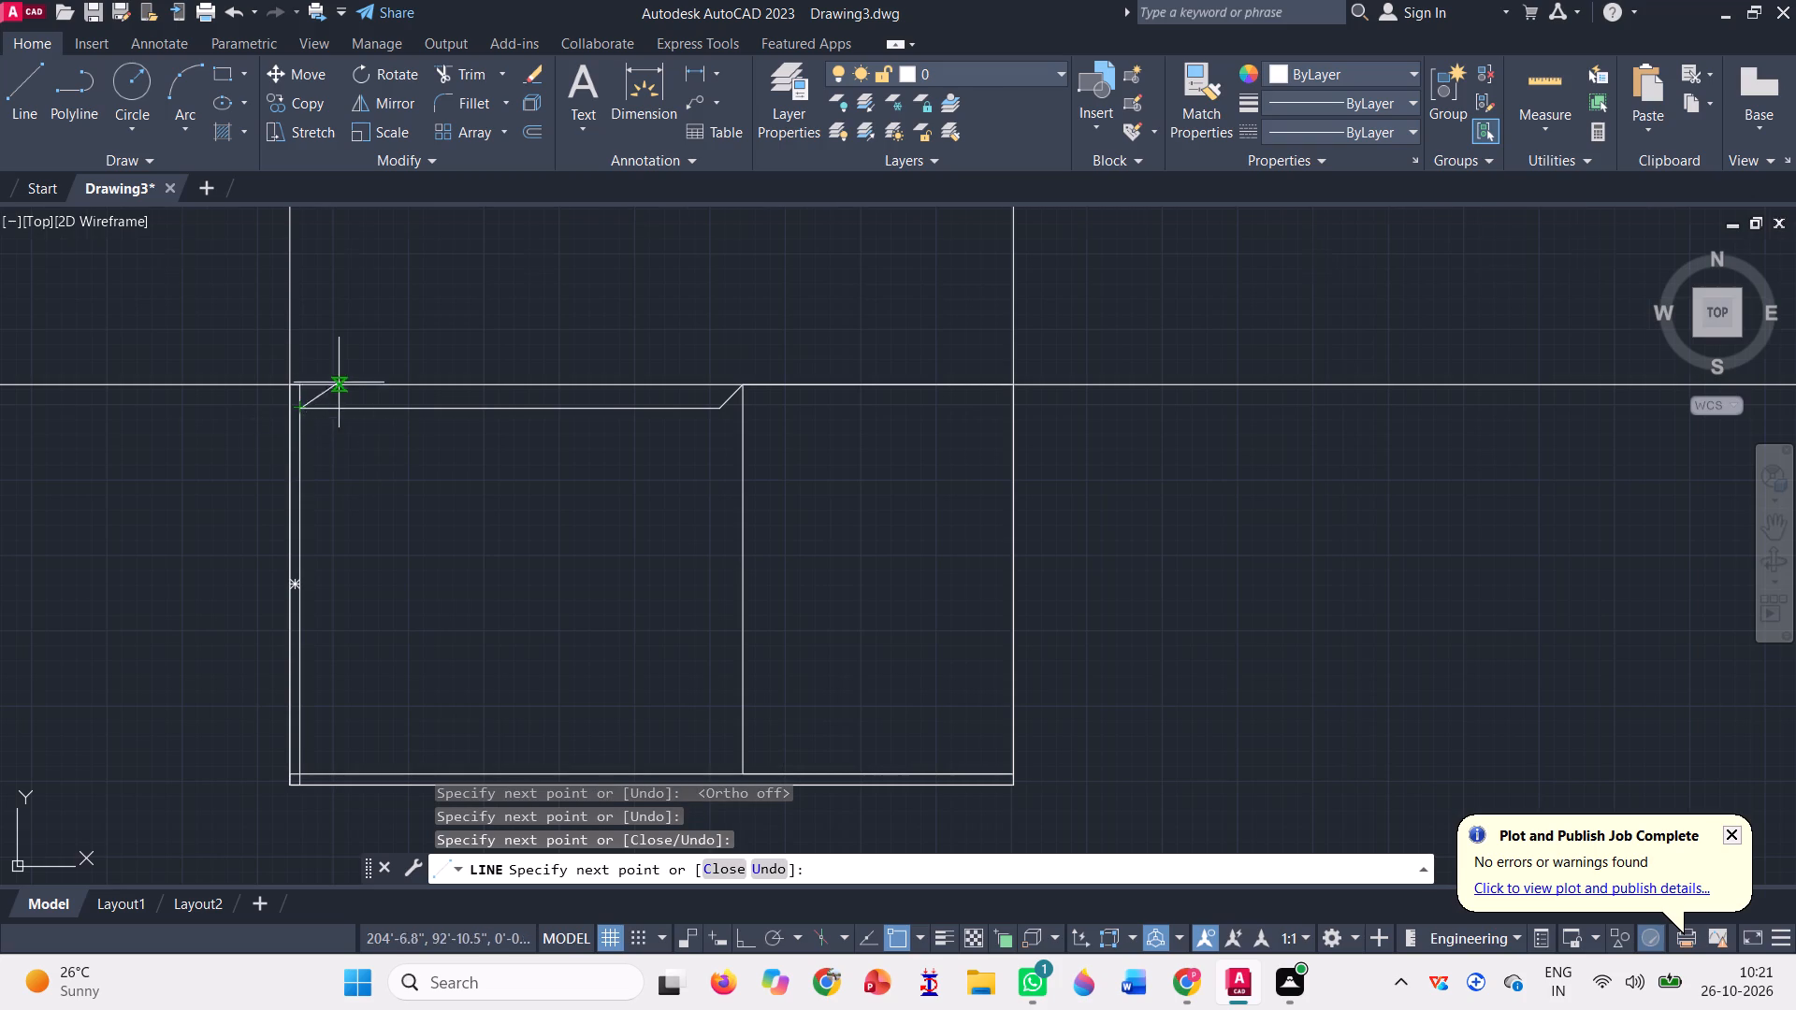
{"action": "scroll", "coordinate": [339, 382], "scroll_direction": "up", "scroll_amount": 1}
{"action": "key", "text": "Escape"}
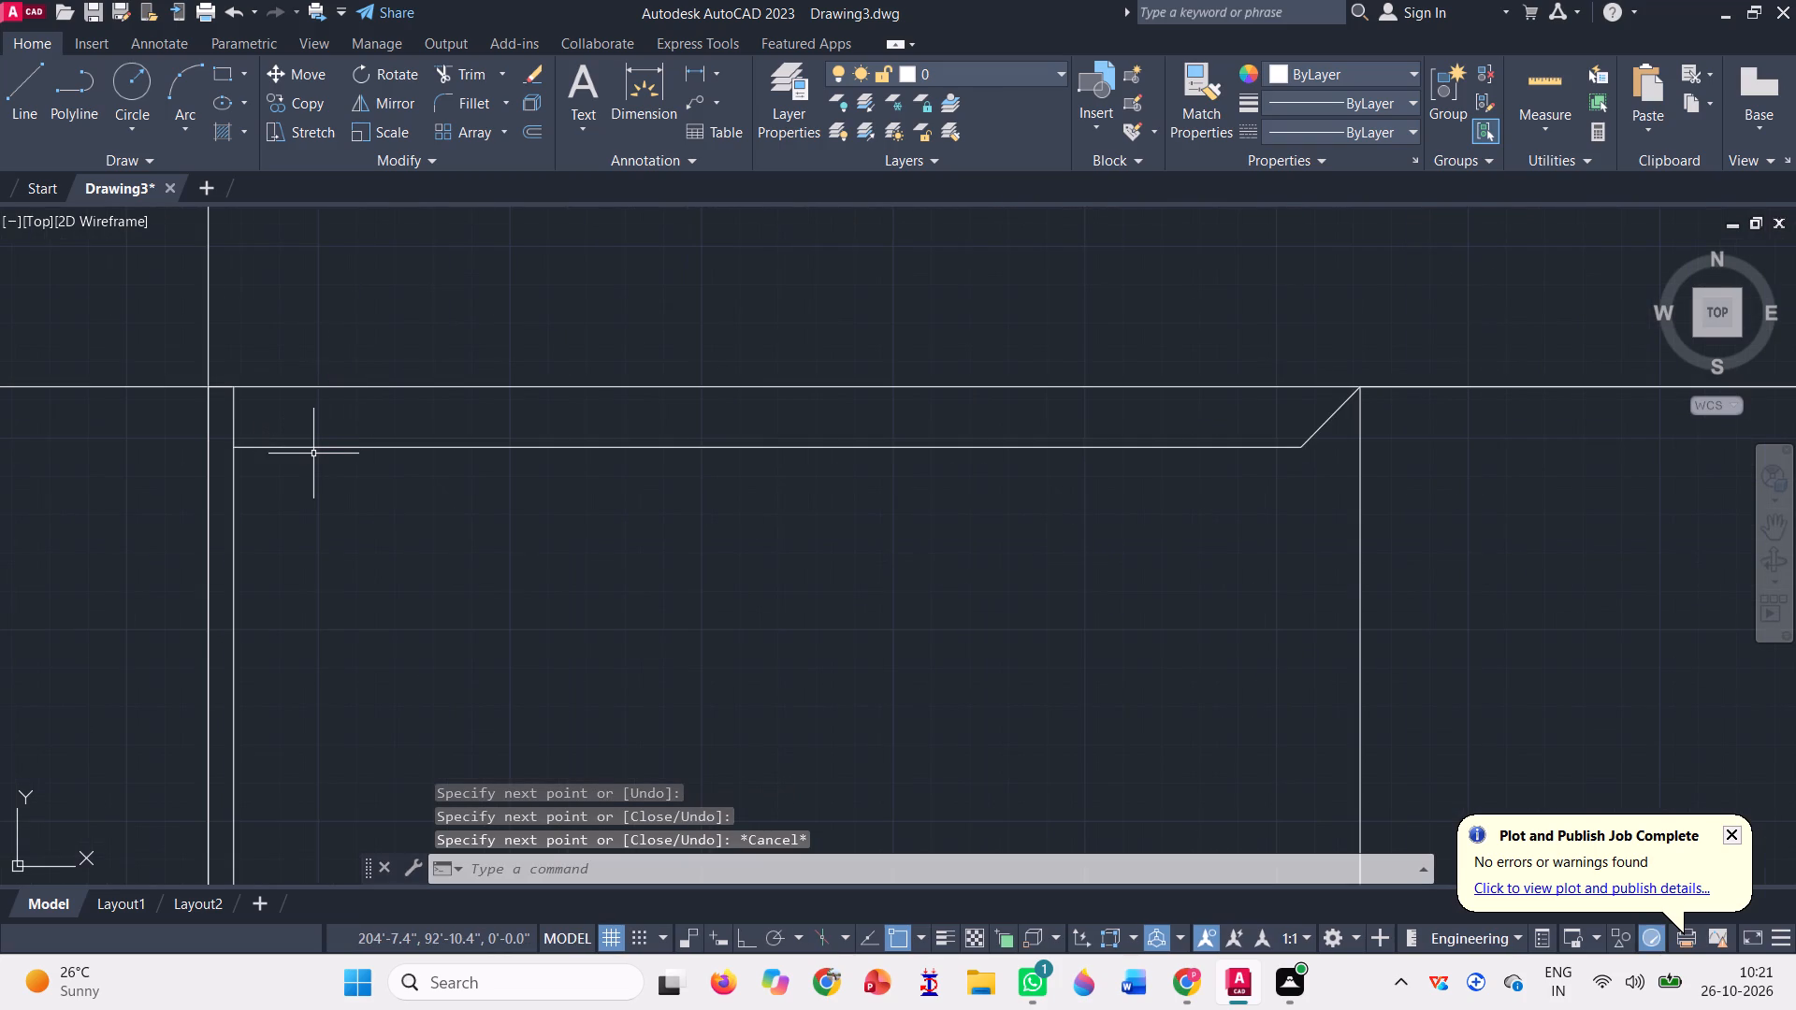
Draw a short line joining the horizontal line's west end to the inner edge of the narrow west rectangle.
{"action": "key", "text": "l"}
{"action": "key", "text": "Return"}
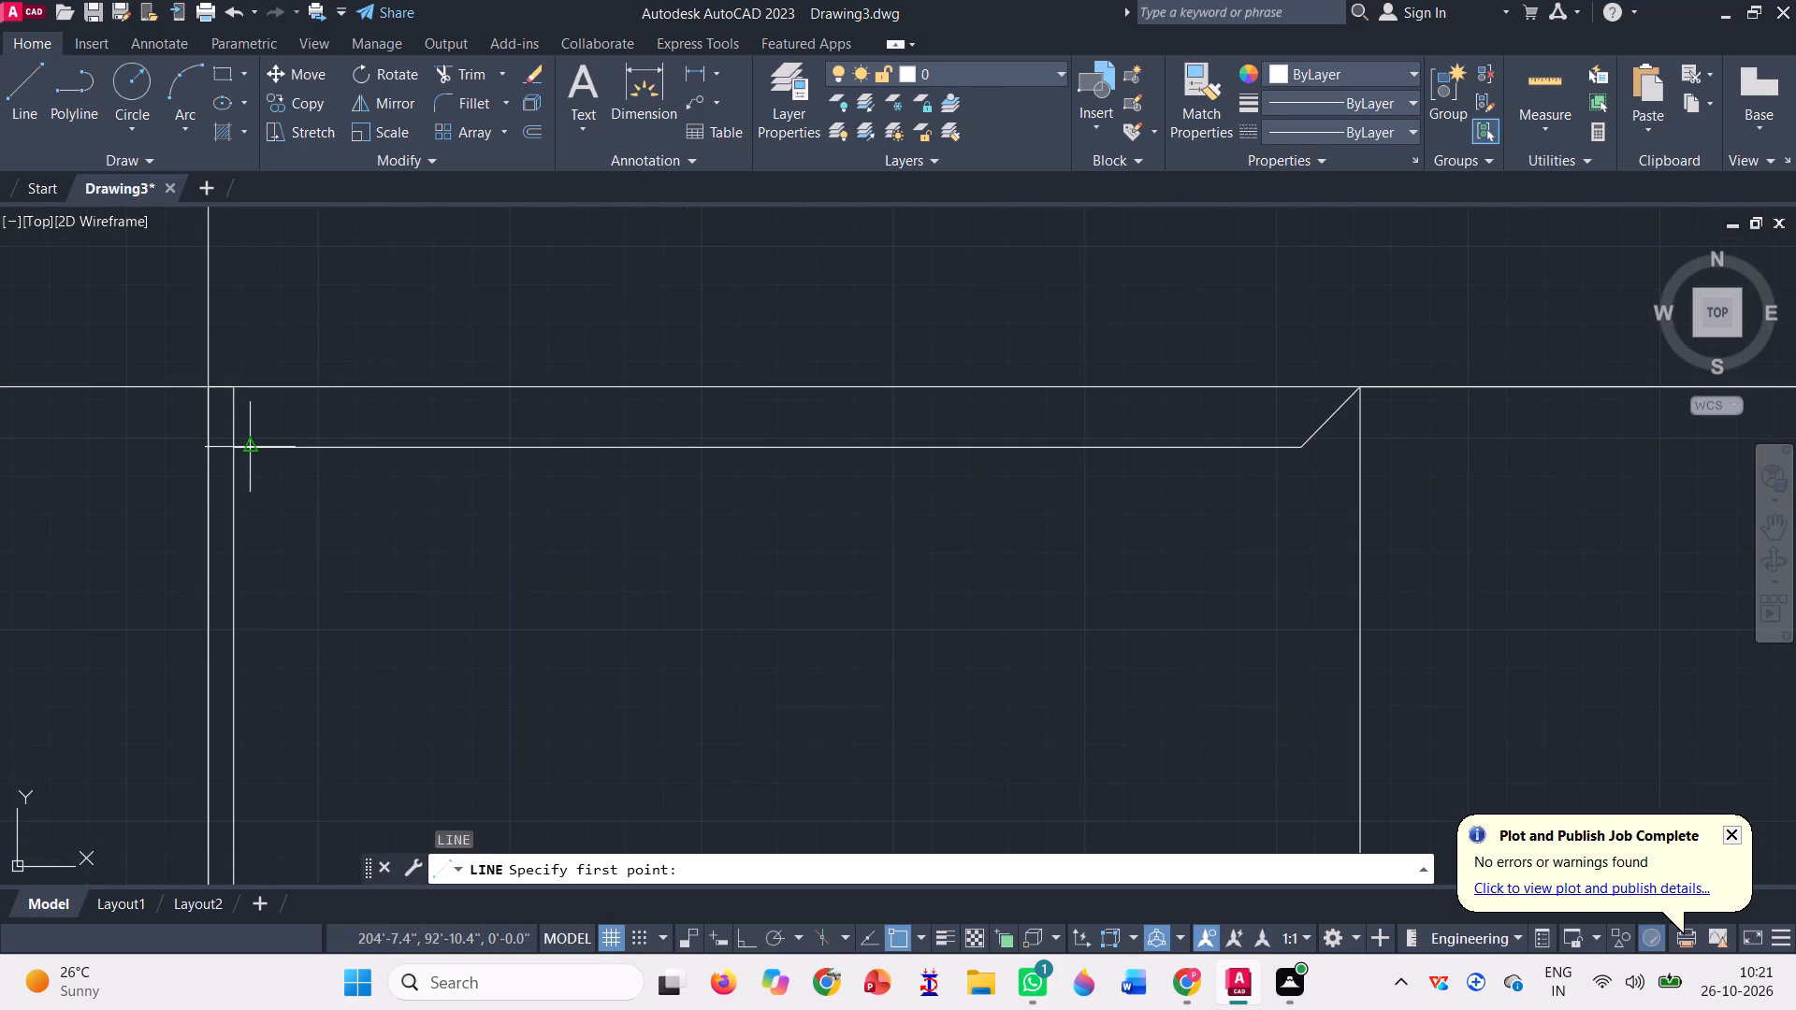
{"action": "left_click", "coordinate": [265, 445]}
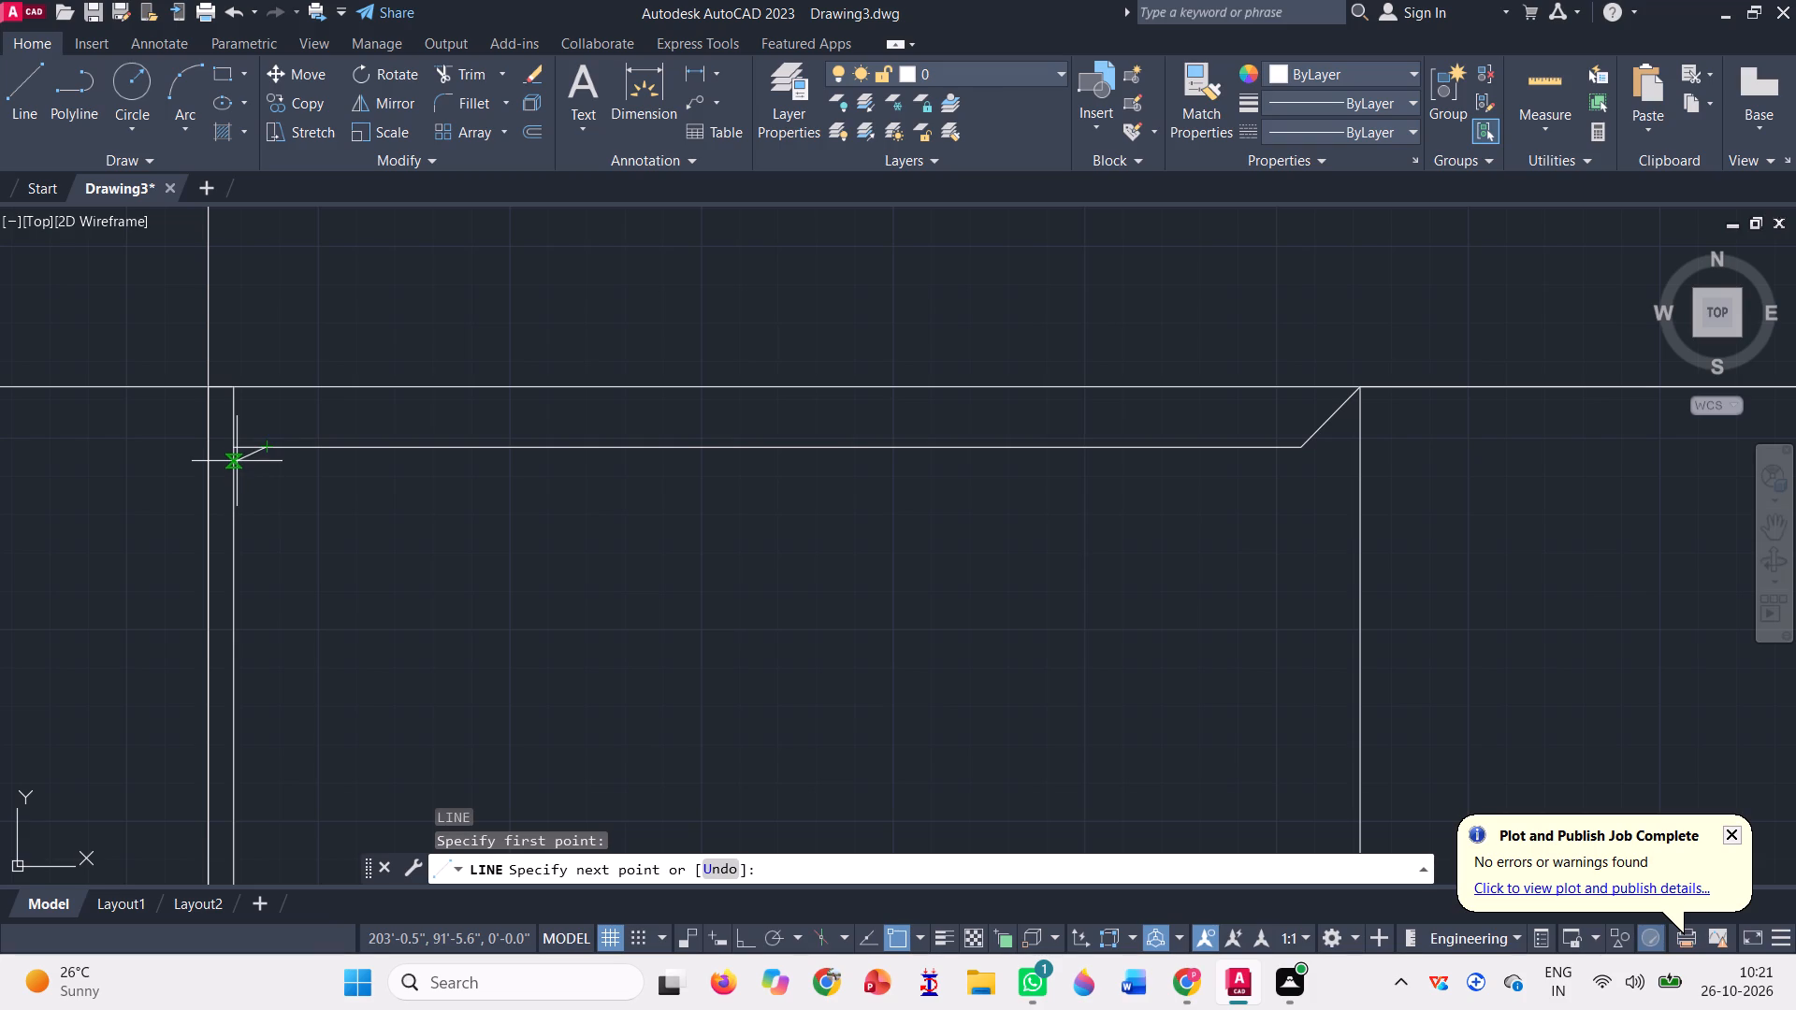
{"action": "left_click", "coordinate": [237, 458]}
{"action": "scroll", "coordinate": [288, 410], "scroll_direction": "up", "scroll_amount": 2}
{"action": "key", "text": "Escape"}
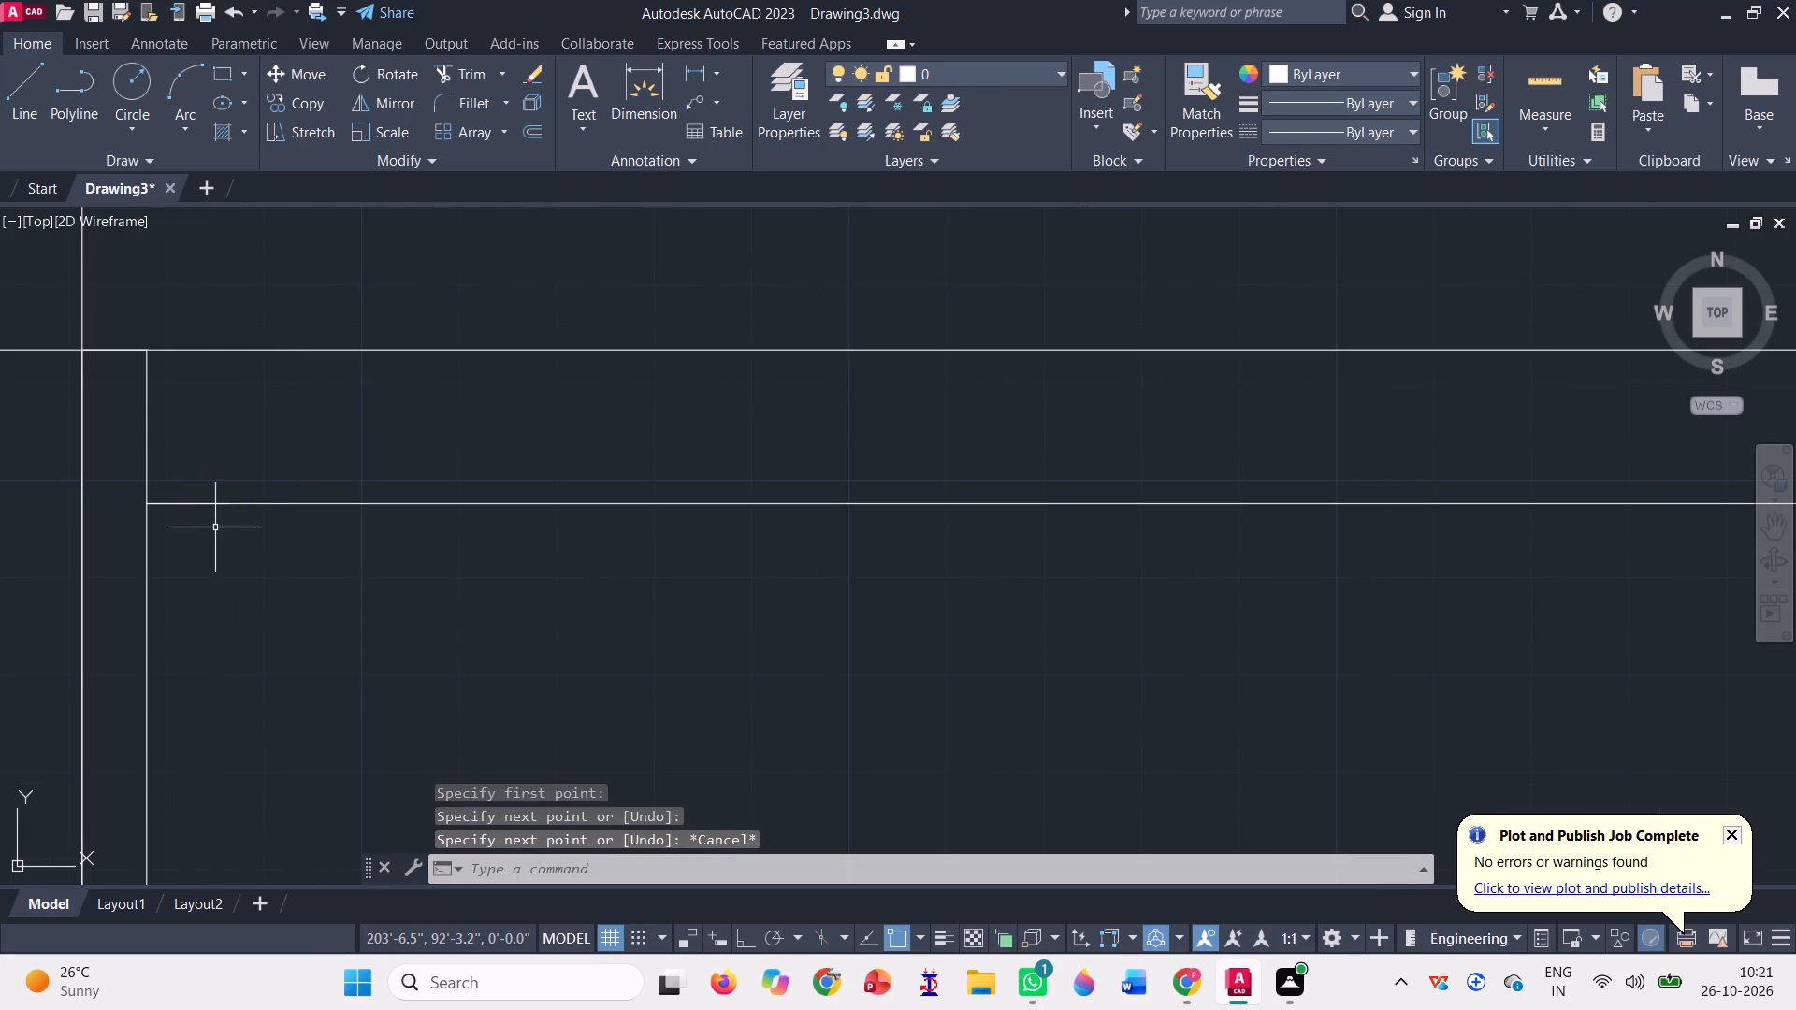
Erase the short overlapping line pieces between the horizontal line's west end and the narrow west rectangle.
{"action": "left_click", "coordinate": [188, 503]}
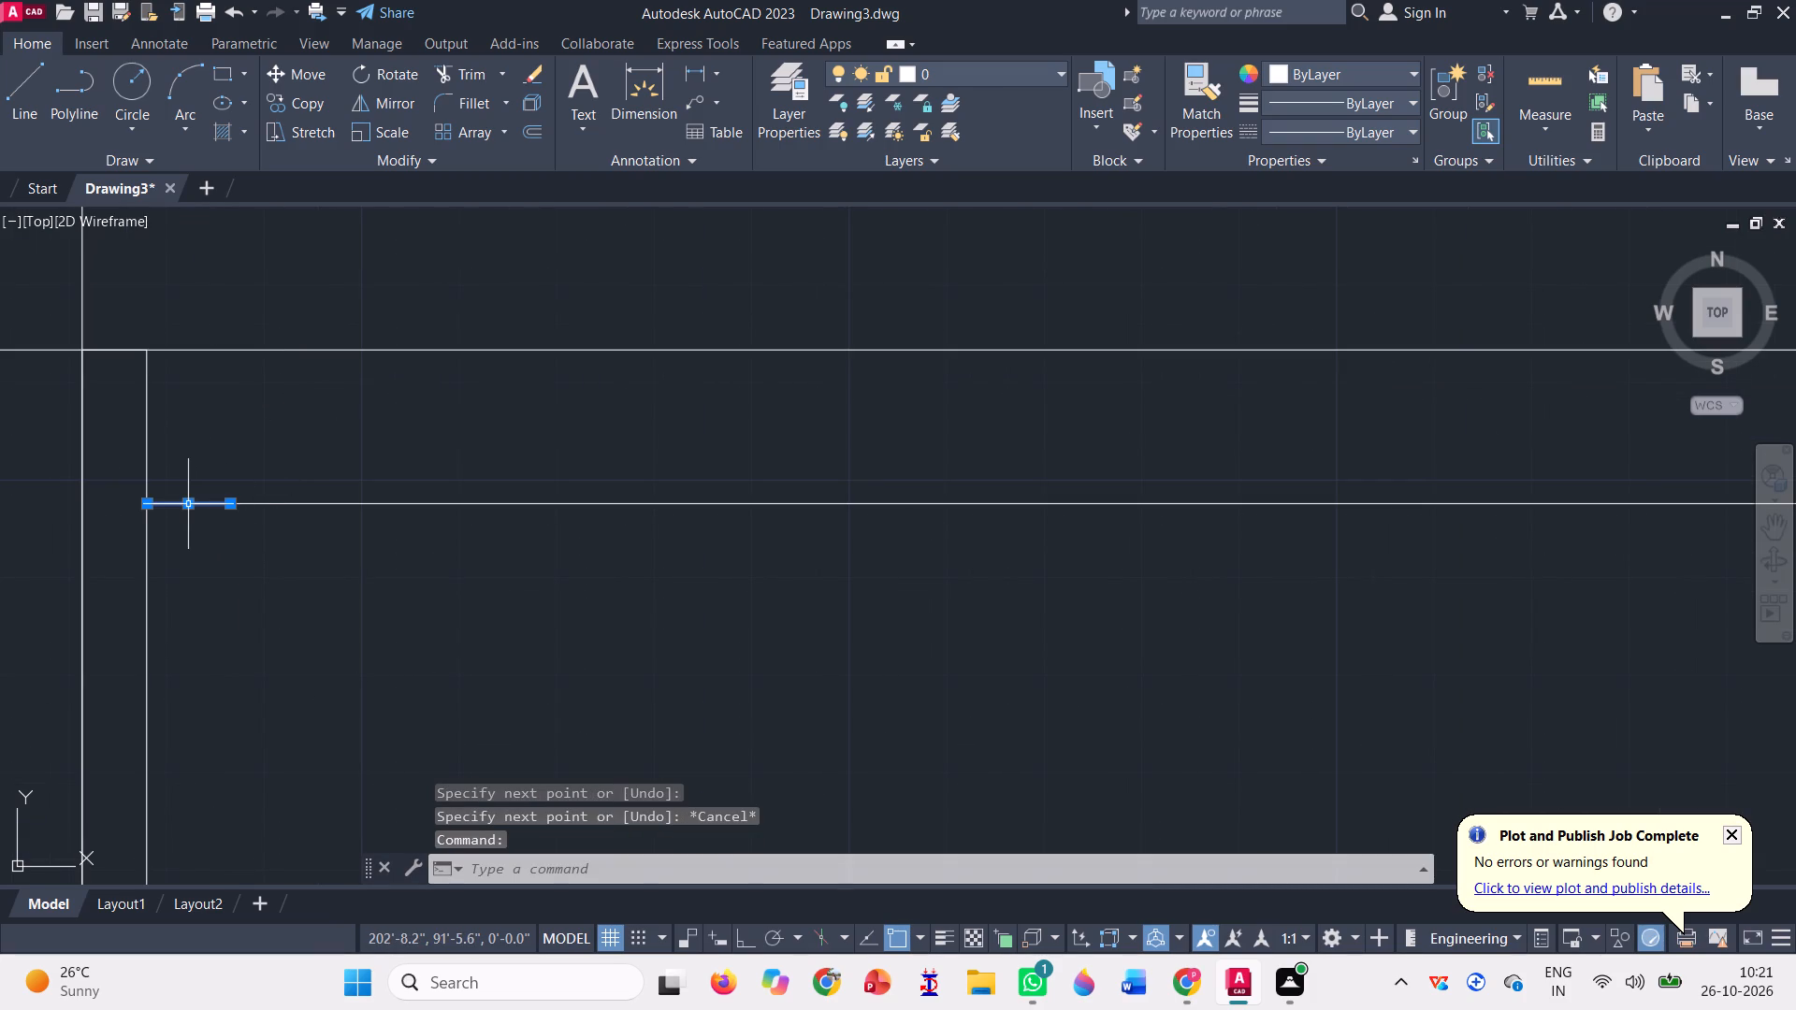
{"action": "key", "text": "Delete"}
{"action": "left_click", "coordinate": [188, 503]}
{"action": "key", "text": "Delete"}
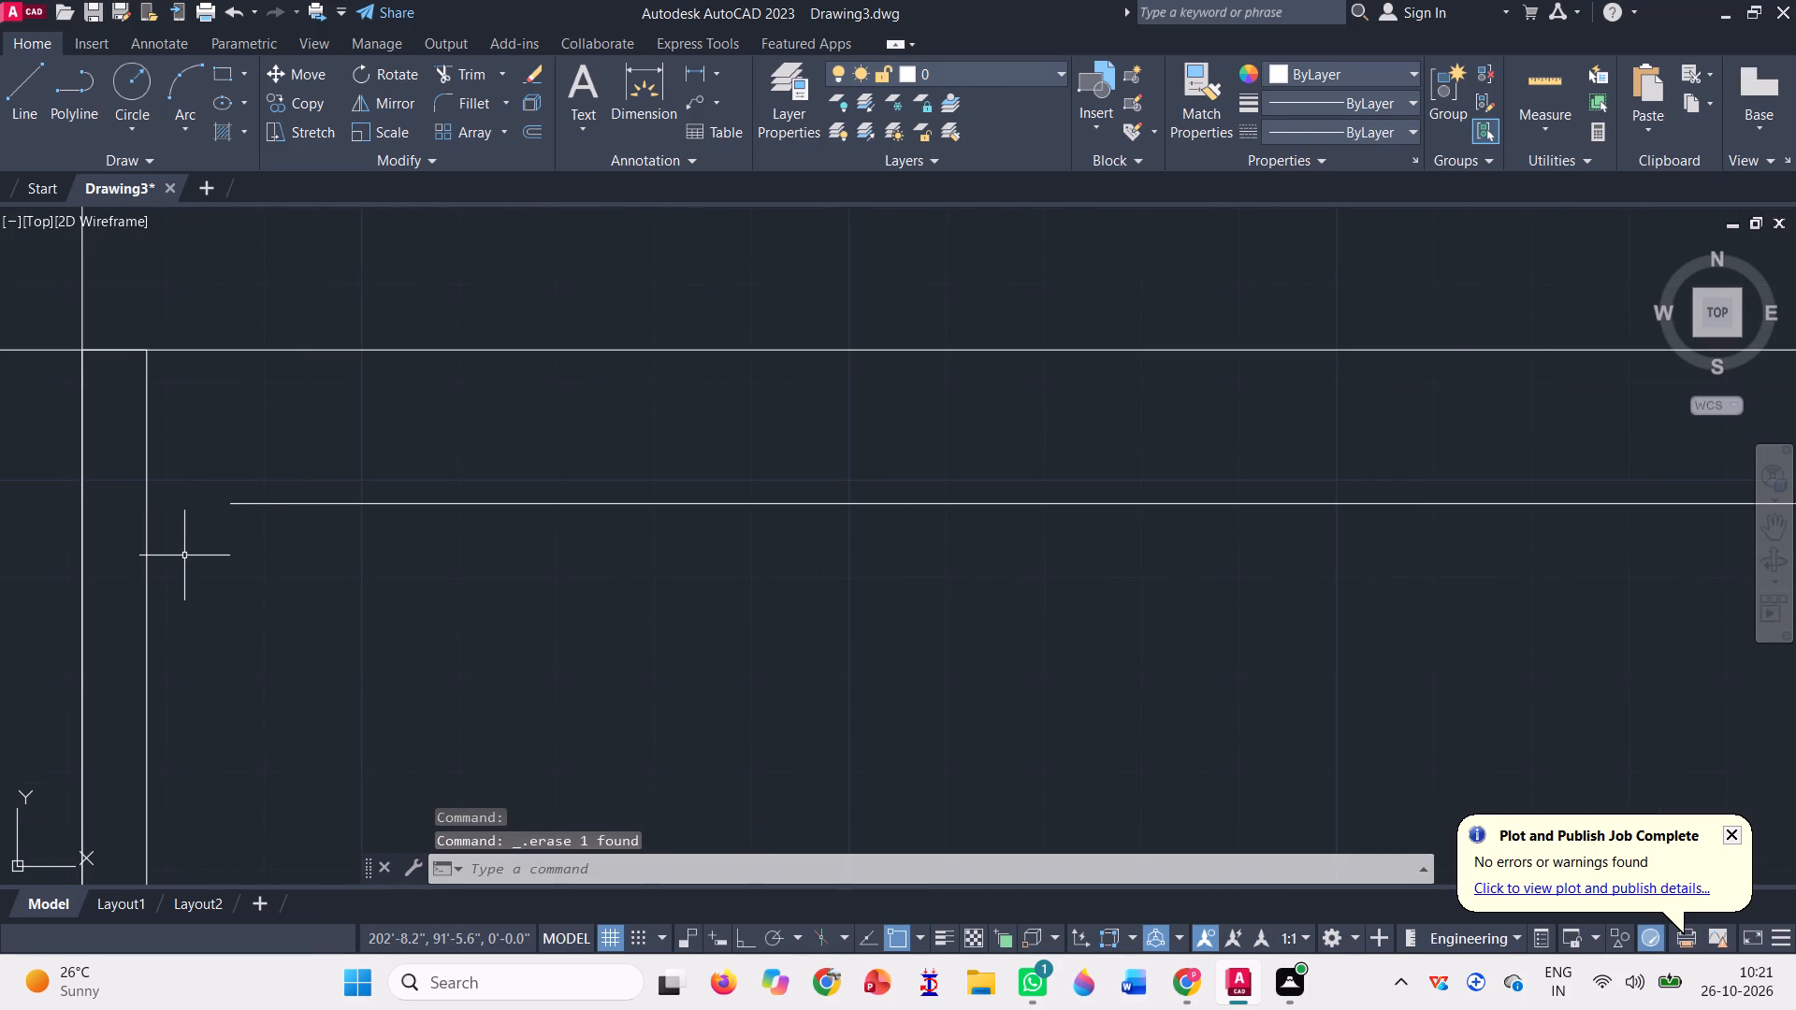
Draw a short line from the horizontal line's west end sloping slightly down to the narrow west rectangle's inner edge.
{"action": "key", "text": "l"}
{"action": "key", "text": "Return"}
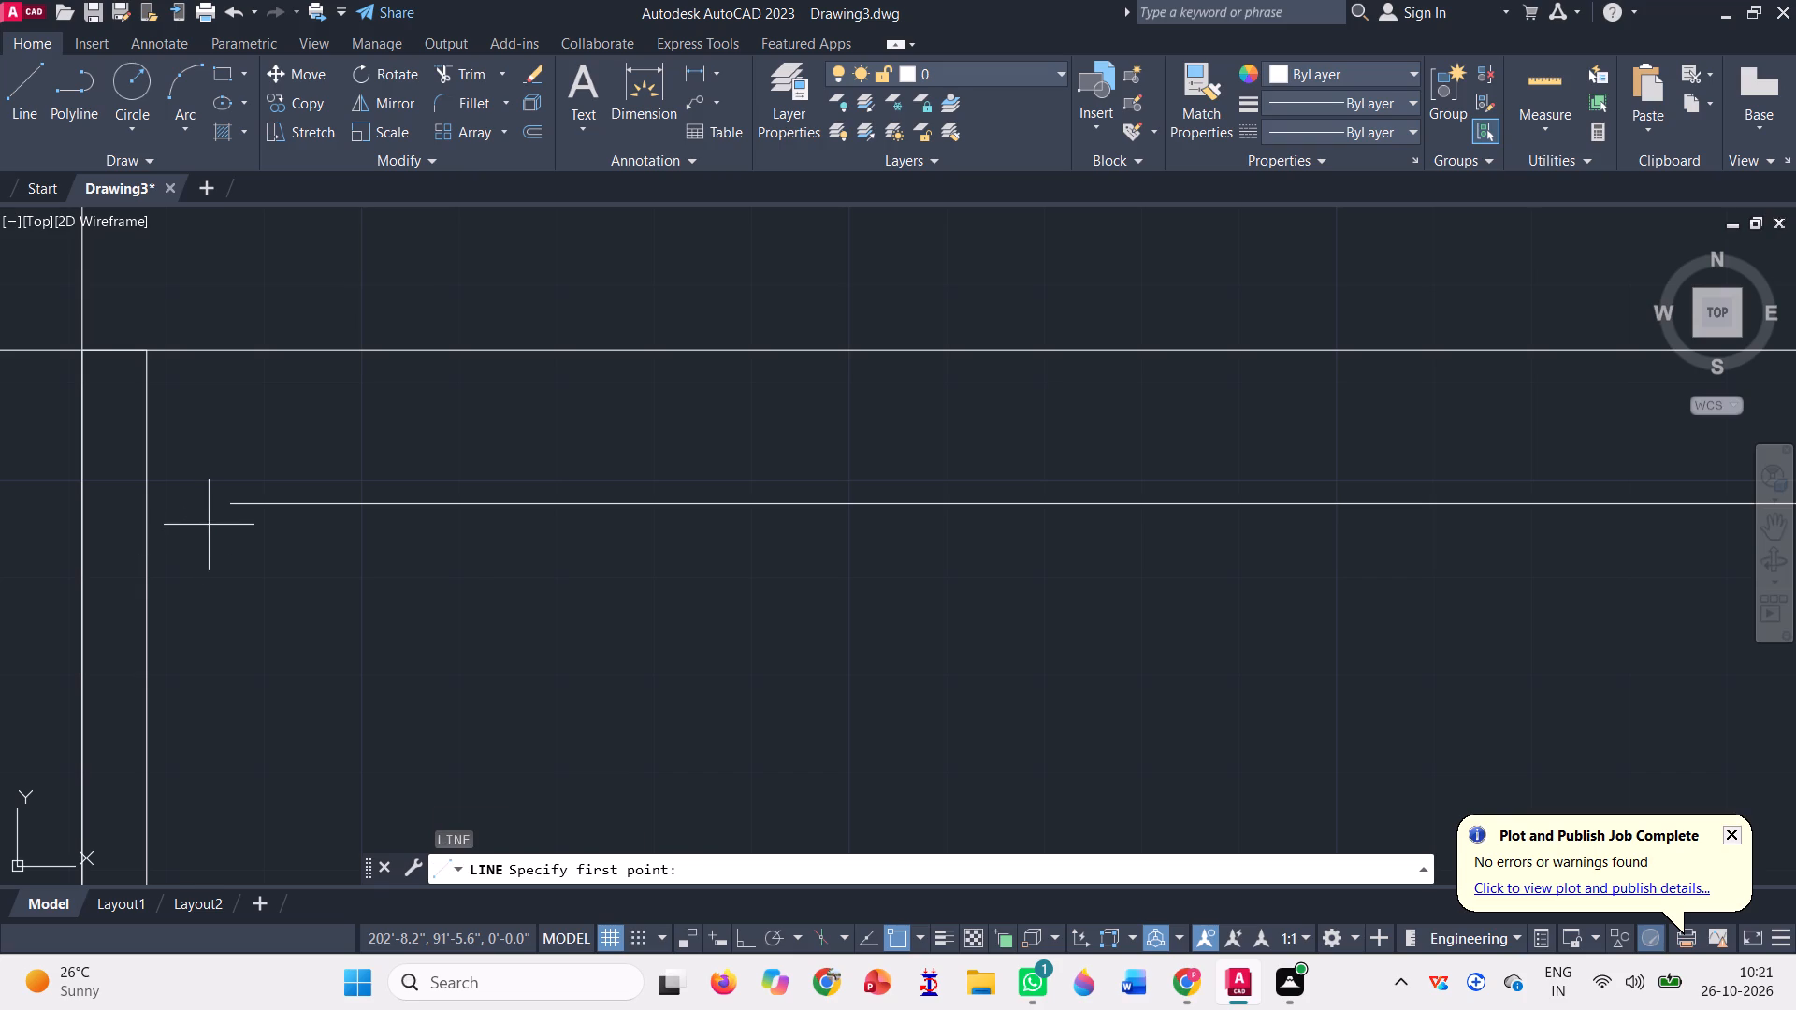
{"action": "scroll", "coordinate": [245, 499], "scroll_direction": "up", "scroll_amount": 3}
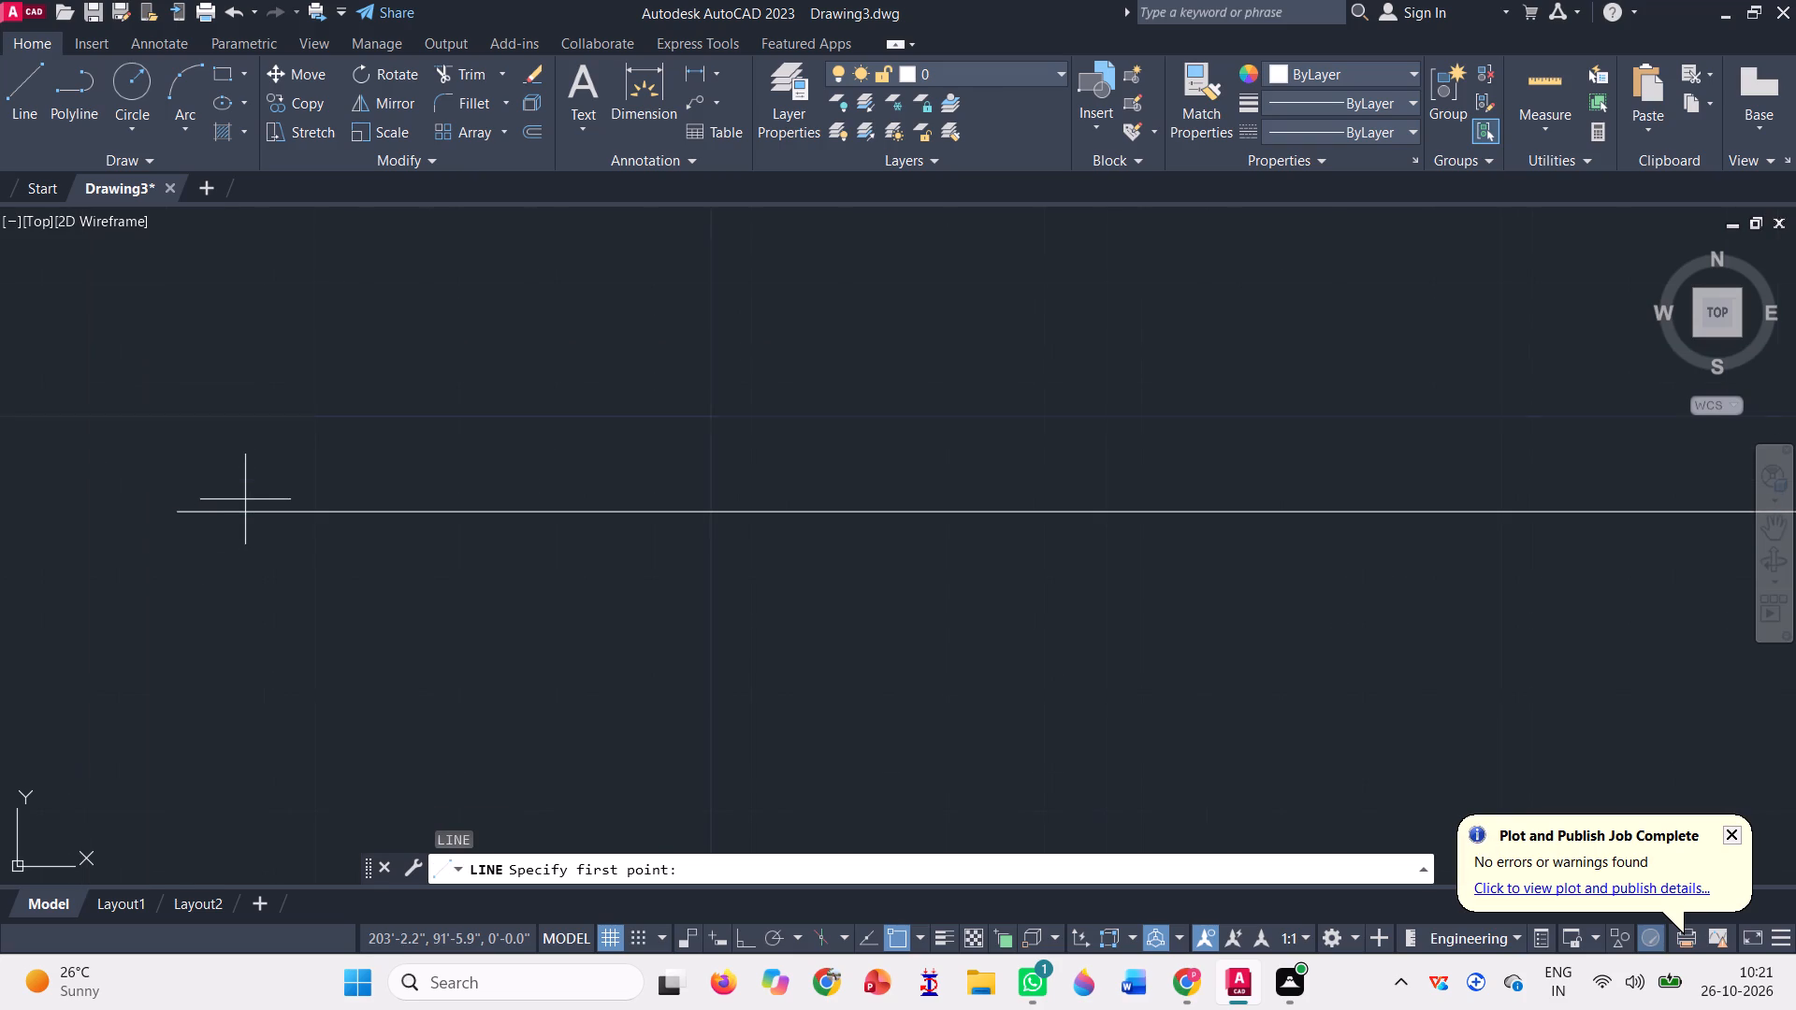
{"action": "left_click", "coordinate": [172, 506]}
{"action": "scroll", "coordinate": [505, 447], "scroll_direction": "down", "scroll_amount": 2}
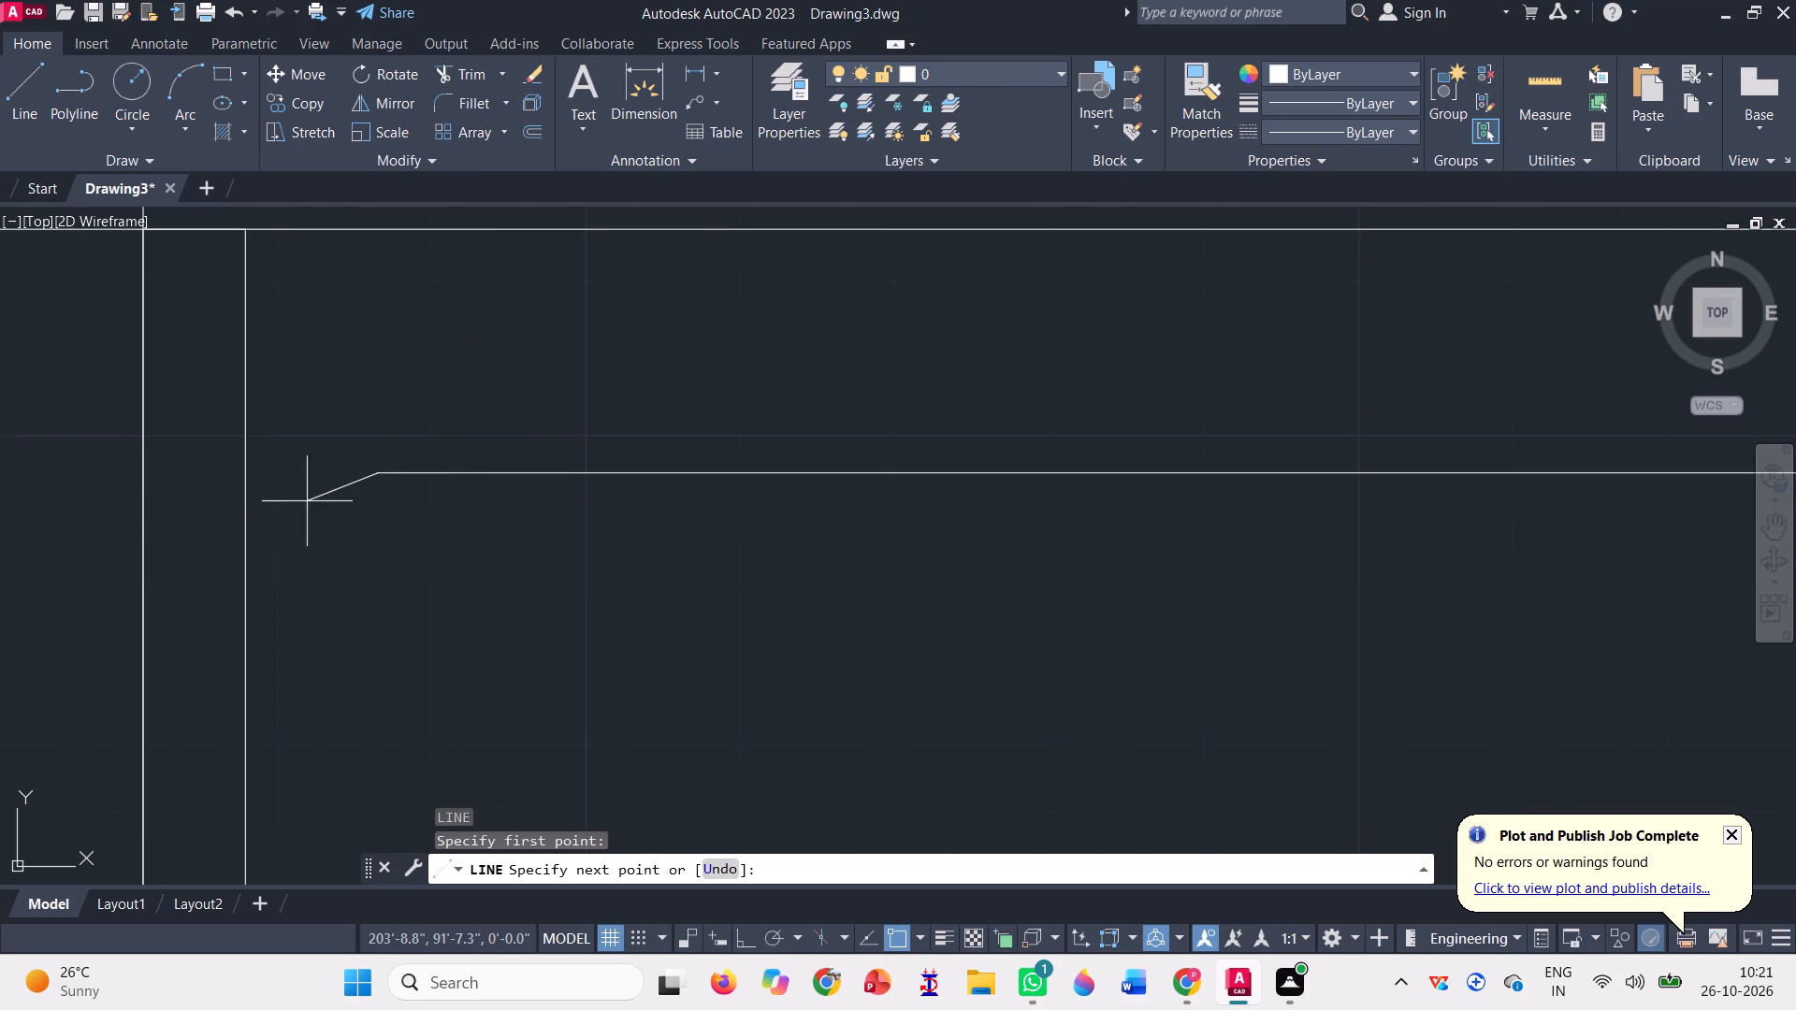
{"action": "left_click", "coordinate": [246, 511]}
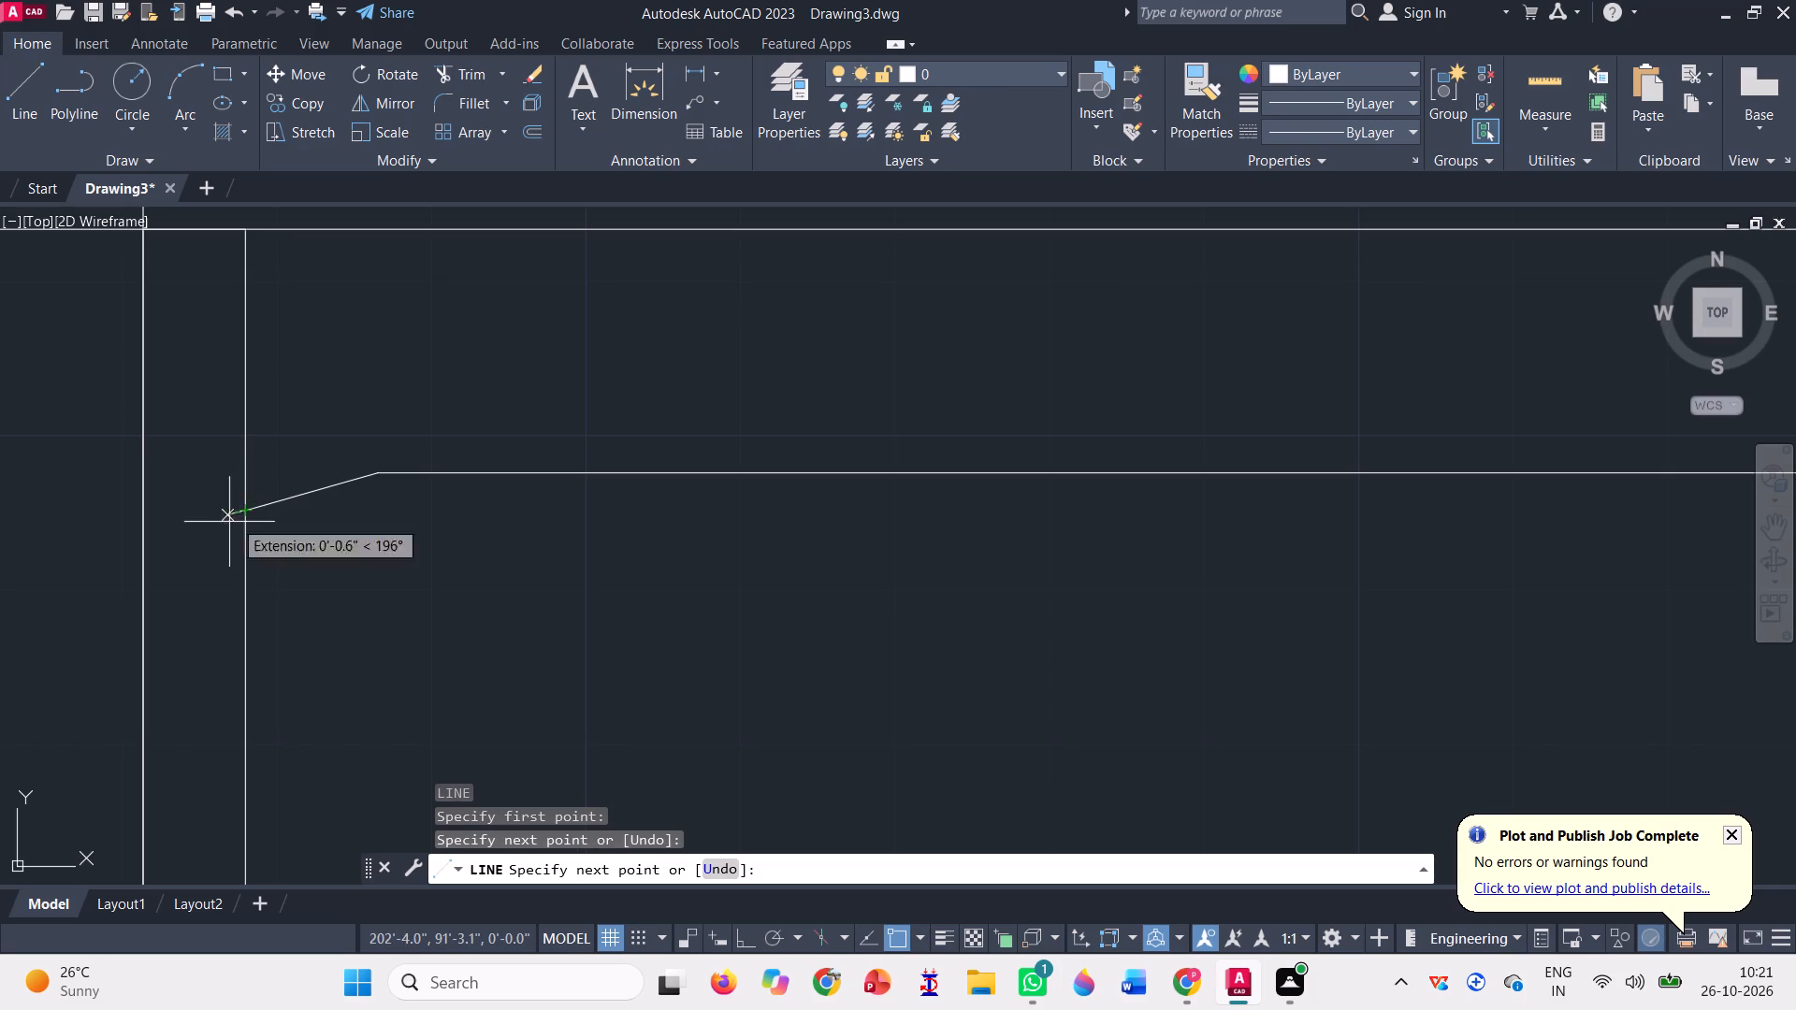
{"action": "scroll", "coordinate": [210, 537], "scroll_direction": "down", "scroll_amount": 1}
{"action": "scroll", "coordinate": [276, 461], "scroll_direction": "down", "scroll_amount": 2}
{"action": "key", "text": "Escape"}
Draw connected lines from the diagonal's lower end about 14'-5" south, 7'-6" west and back north to the horizontal line.
{"action": "scroll", "coordinate": [297, 419], "scroll_direction": "down", "scroll_amount": 1}
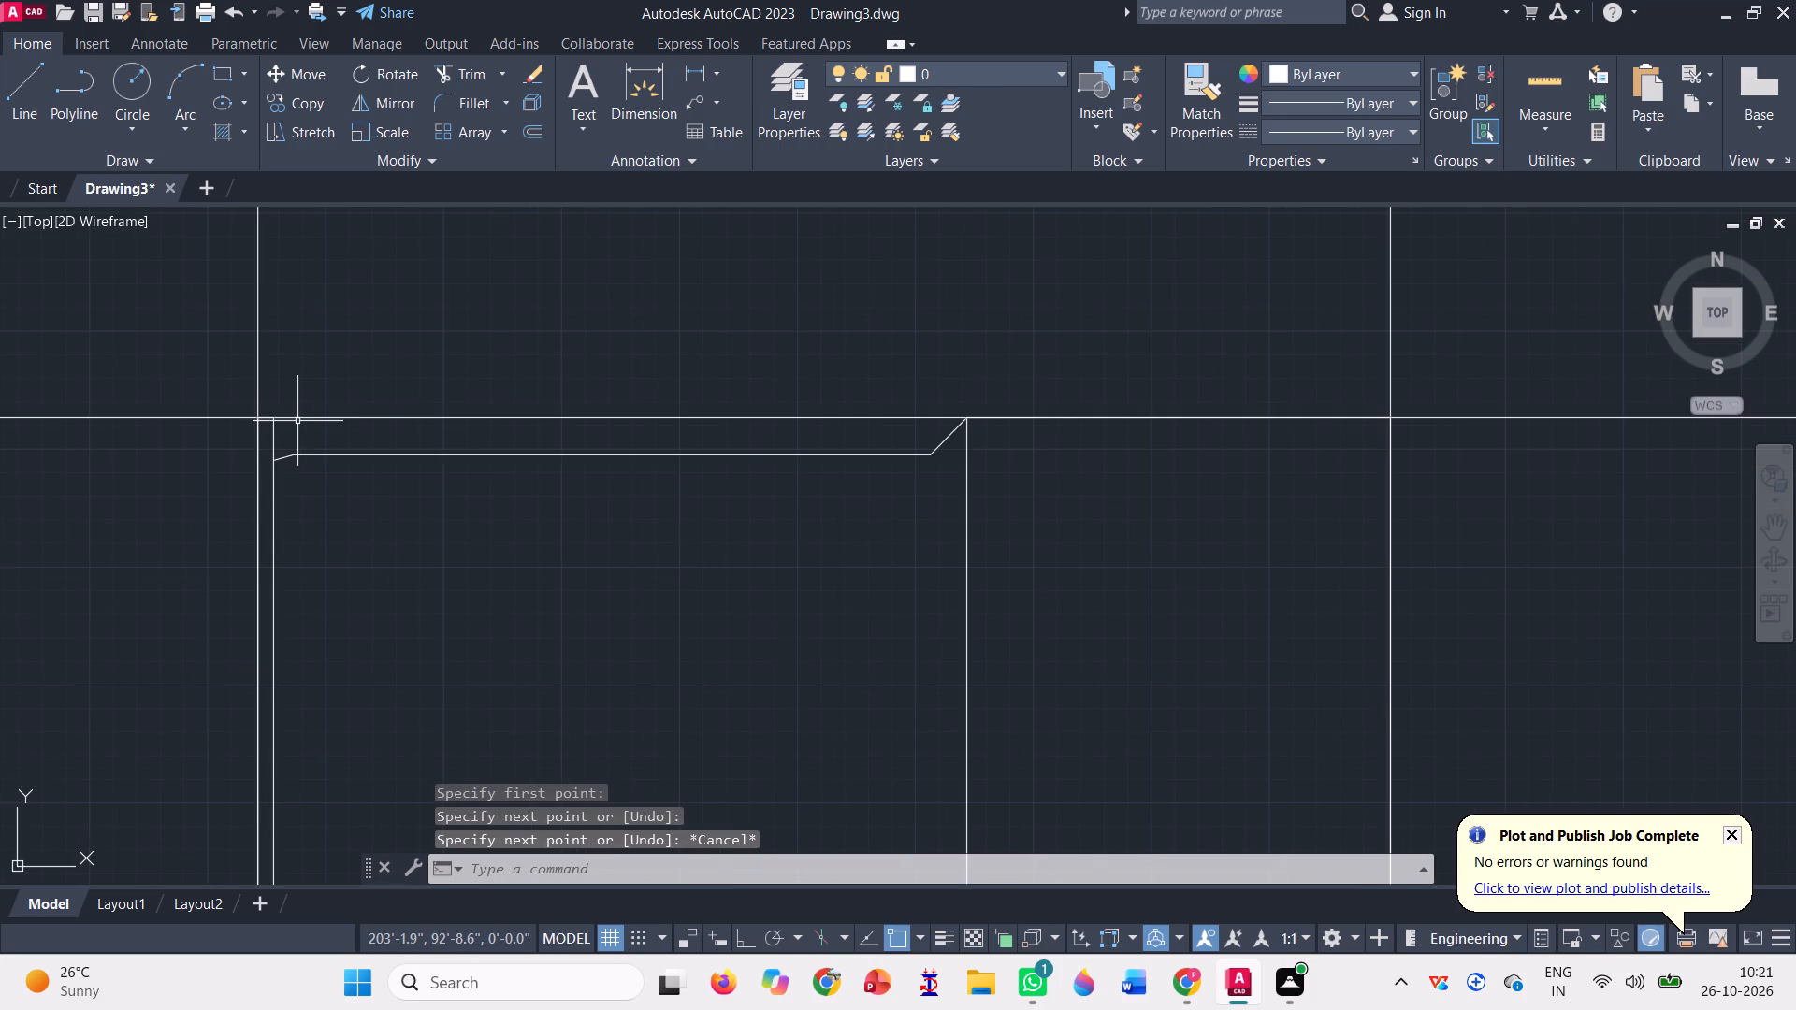
{"action": "key", "text": "l"}
{"action": "key", "text": "Return"}
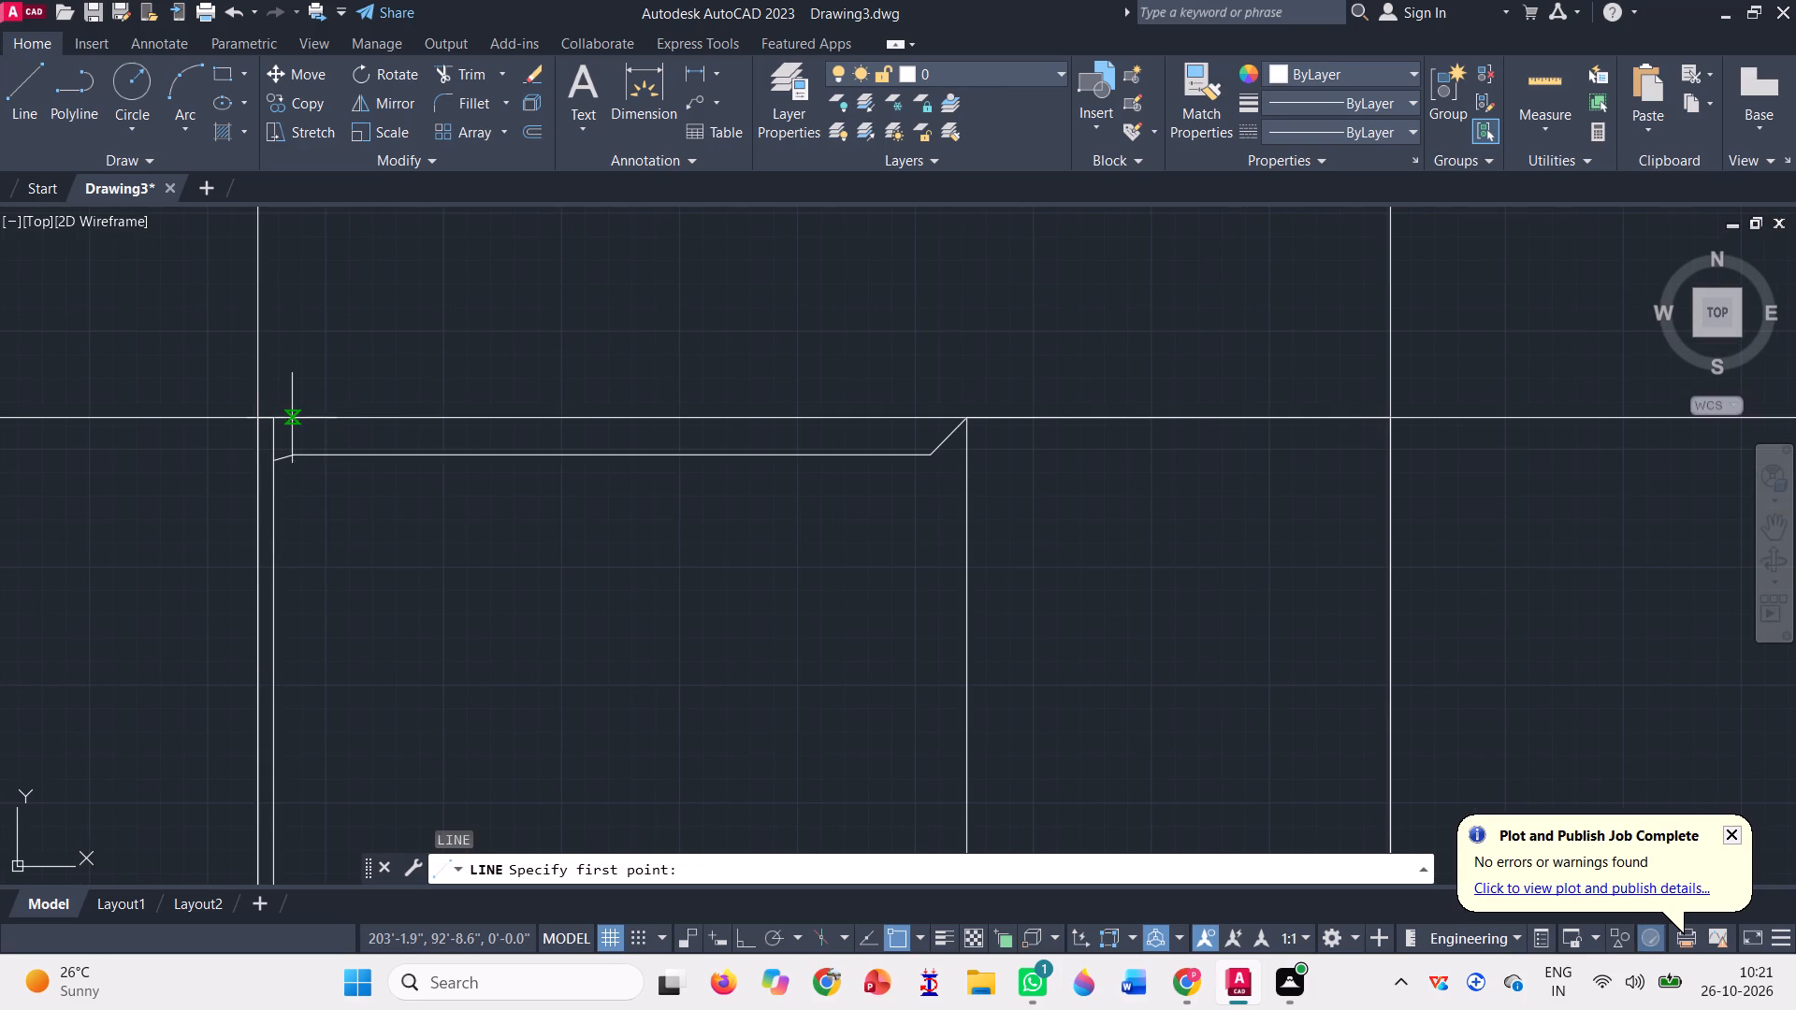
{"action": "scroll", "coordinate": [292, 418], "scroll_direction": "down", "scroll_amount": 1}
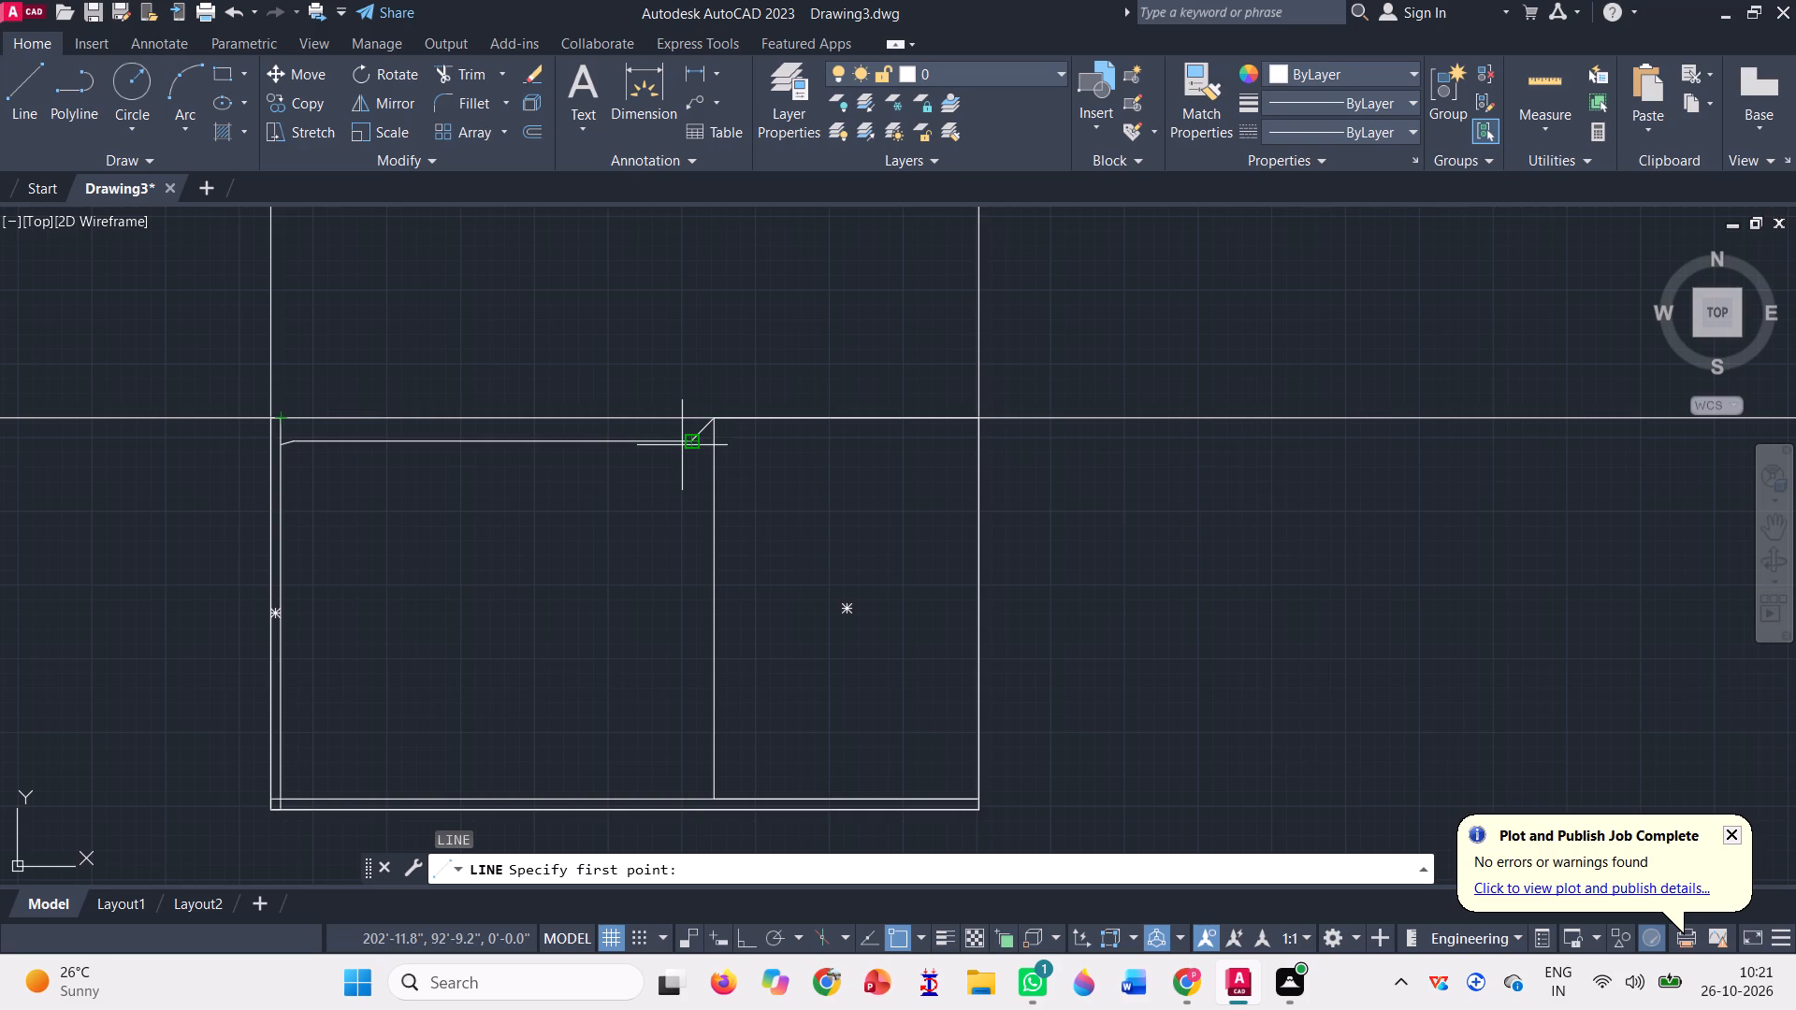
{"action": "left_click", "coordinate": [693, 442]}
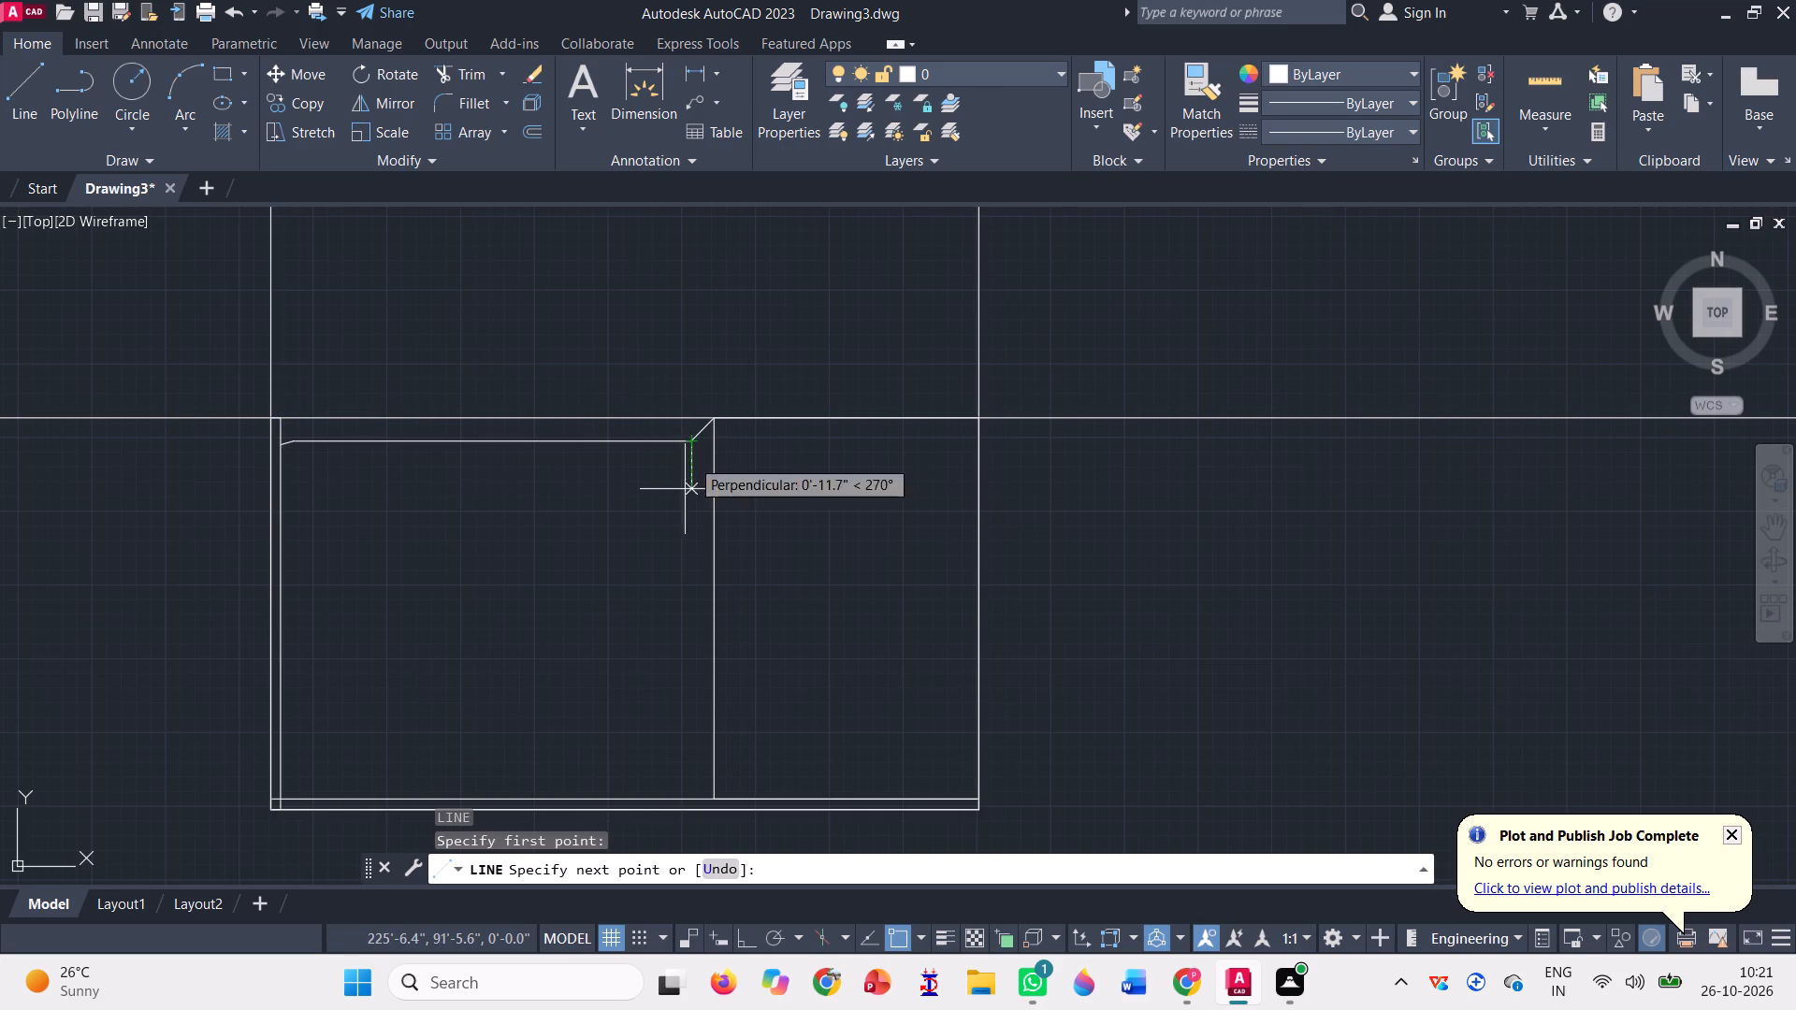
{"action": "left_click", "coordinate": [696, 695]}
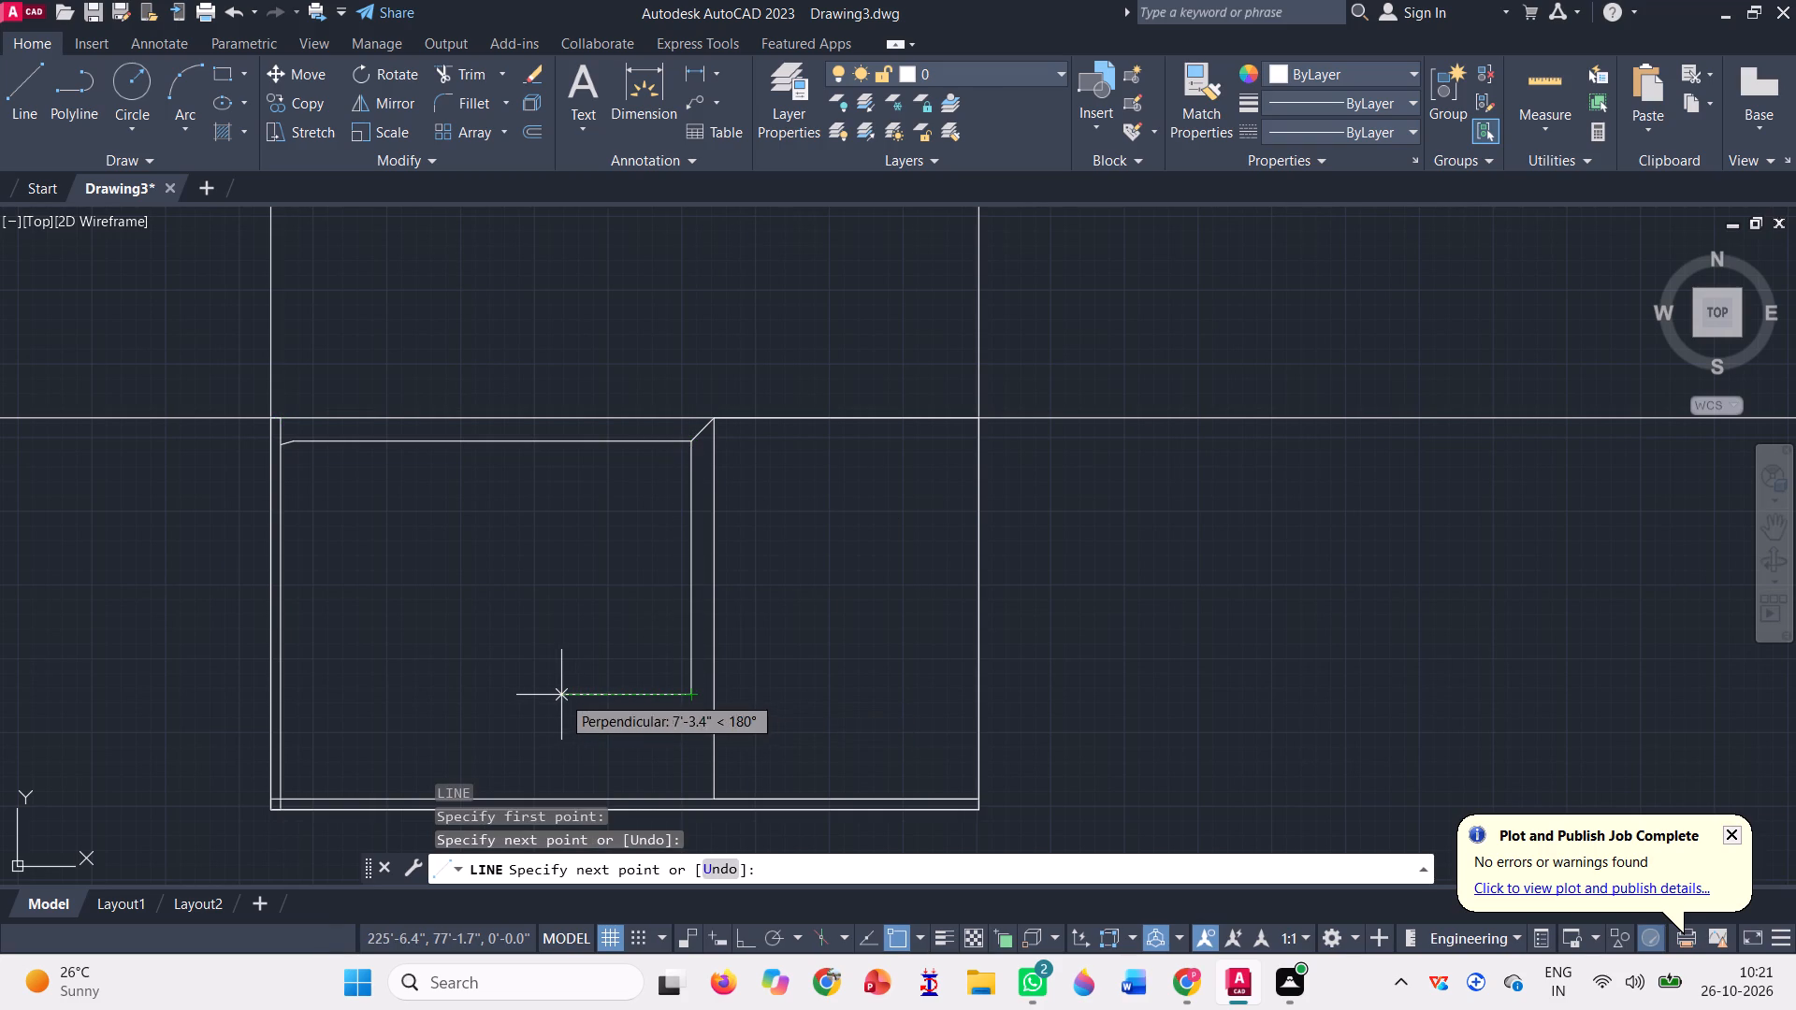
{"action": "left_click", "coordinate": [558, 691]}
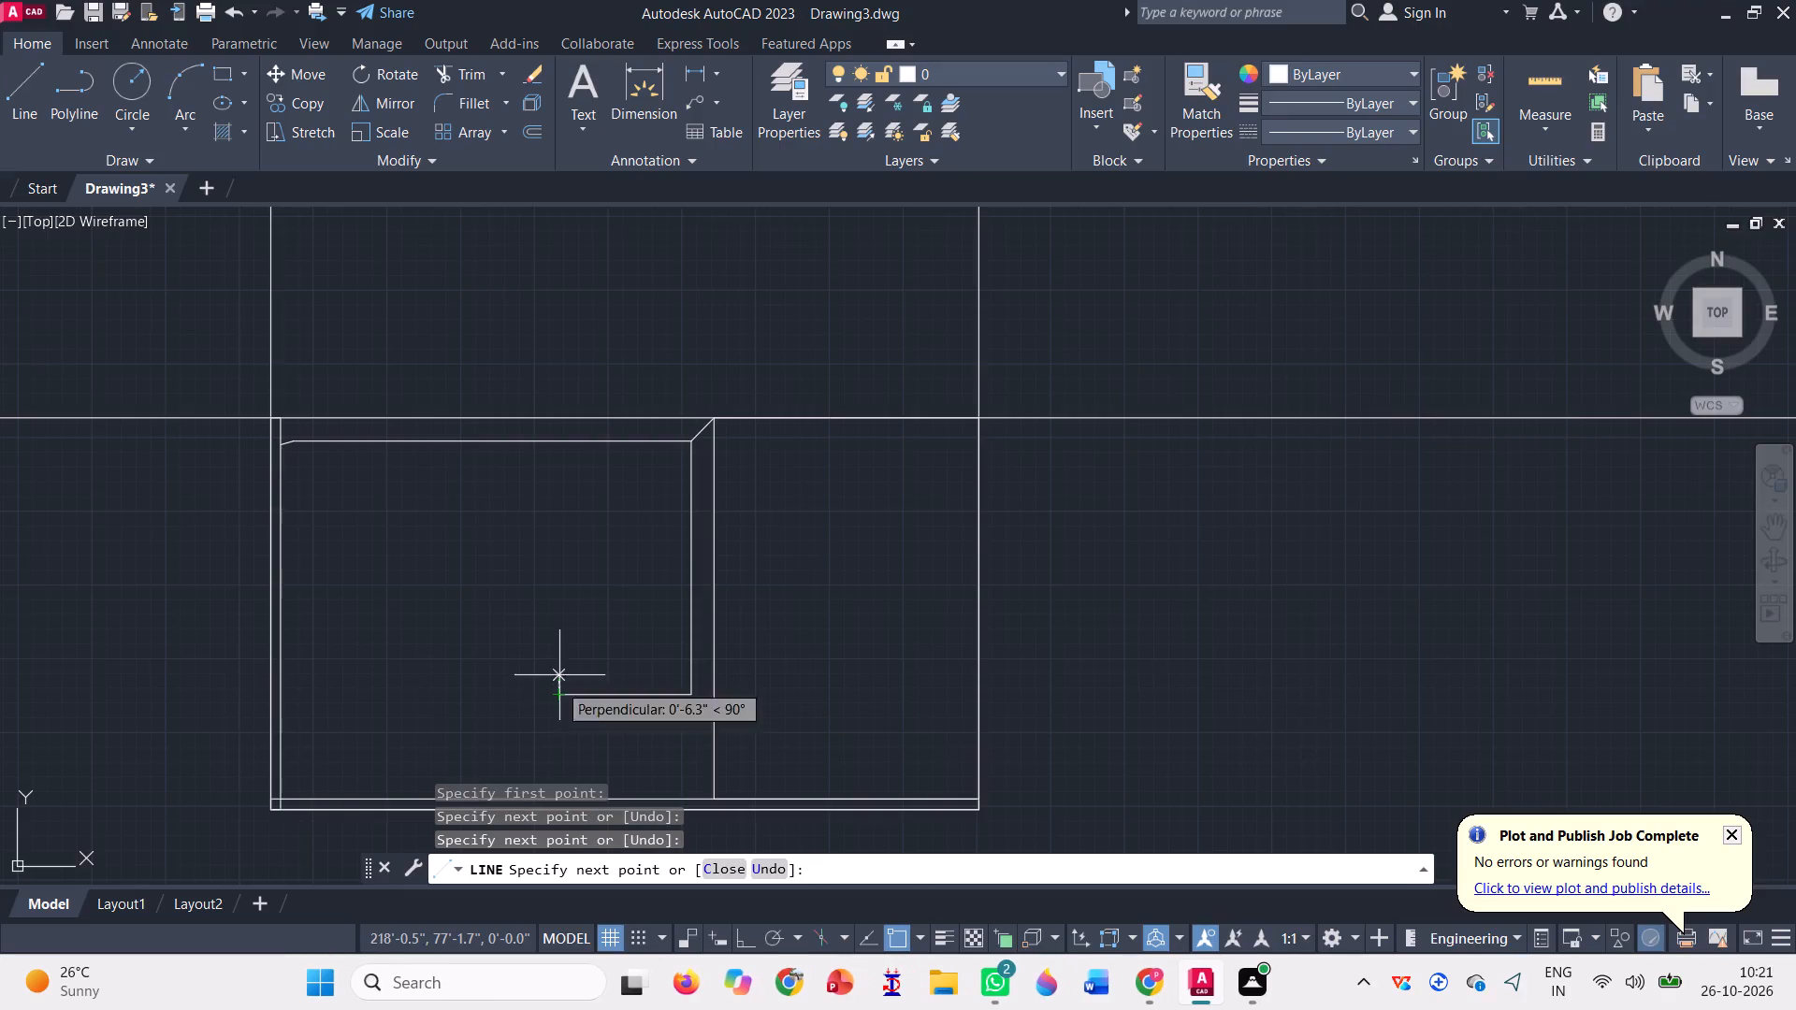
{"action": "left_click", "coordinate": [557, 445]}
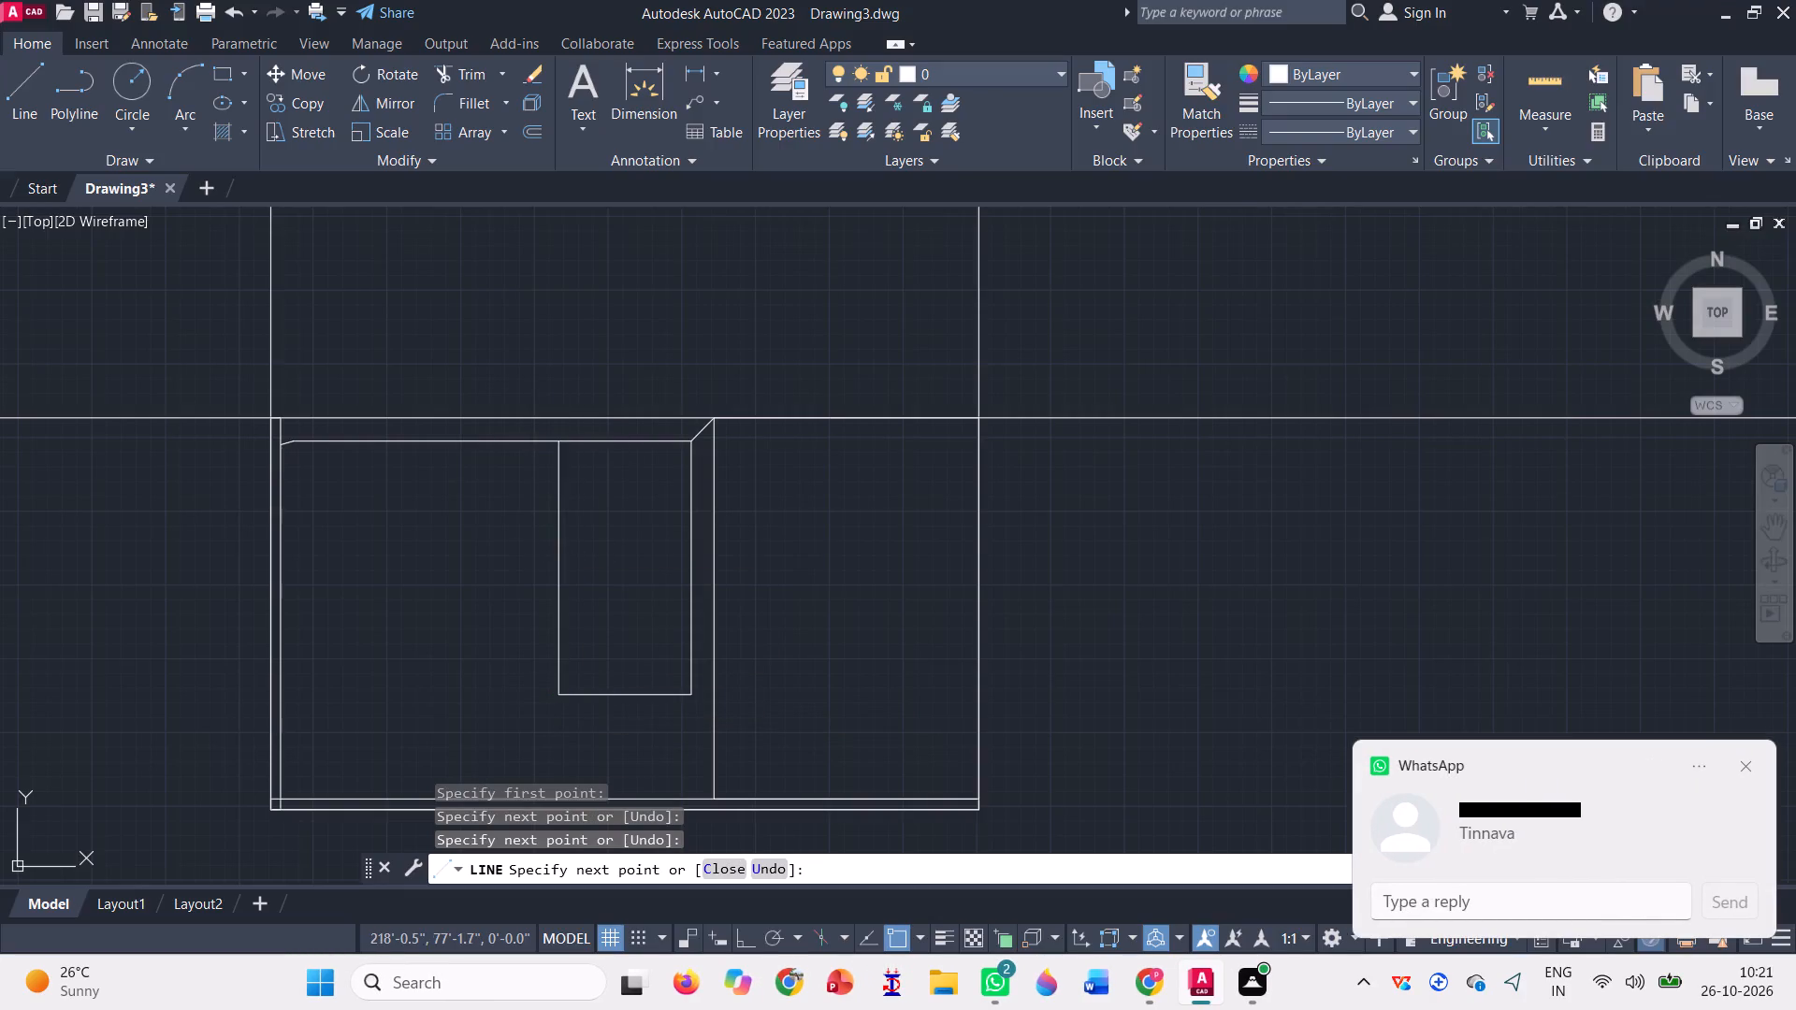
{"action": "key", "text": "space"}
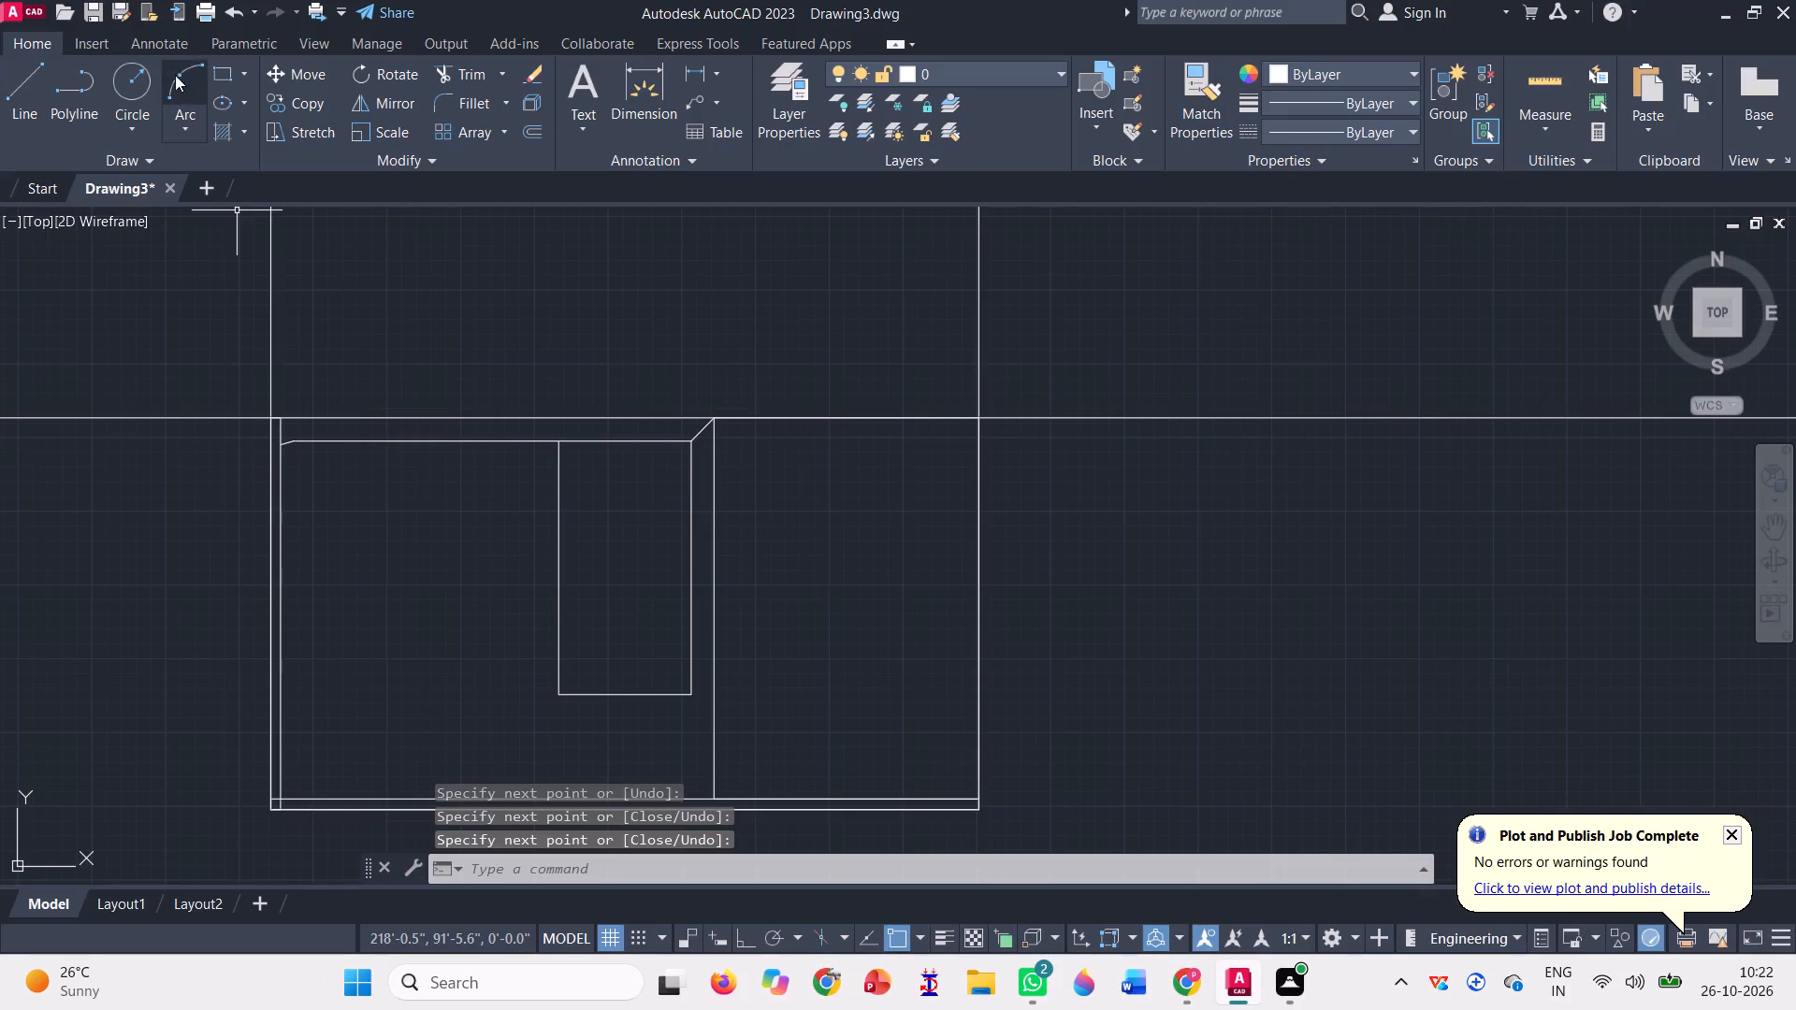
Draw a rectangle about 6' wide by 14' high inside the new outline, from its bottom line near the southeast corner to its top line.
{"action": "left_click", "coordinate": [217, 71]}
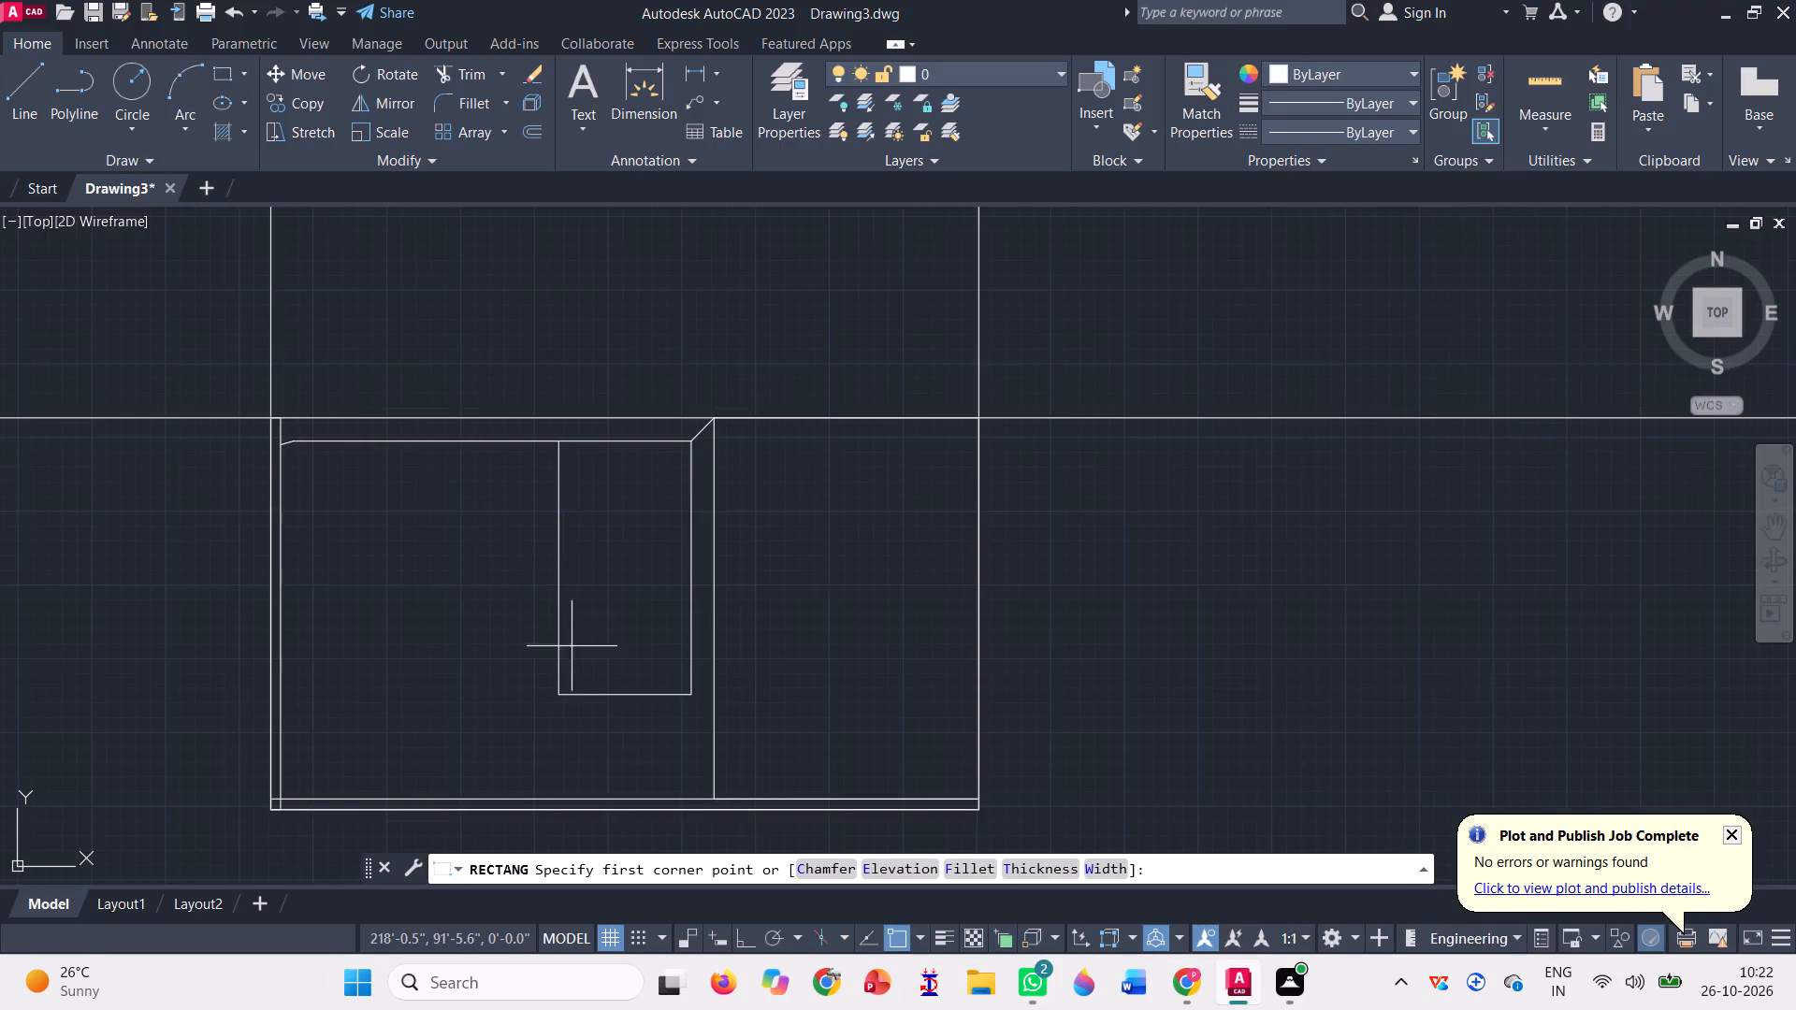
{"action": "scroll", "coordinate": [649, 691], "scroll_direction": "up", "scroll_amount": 3}
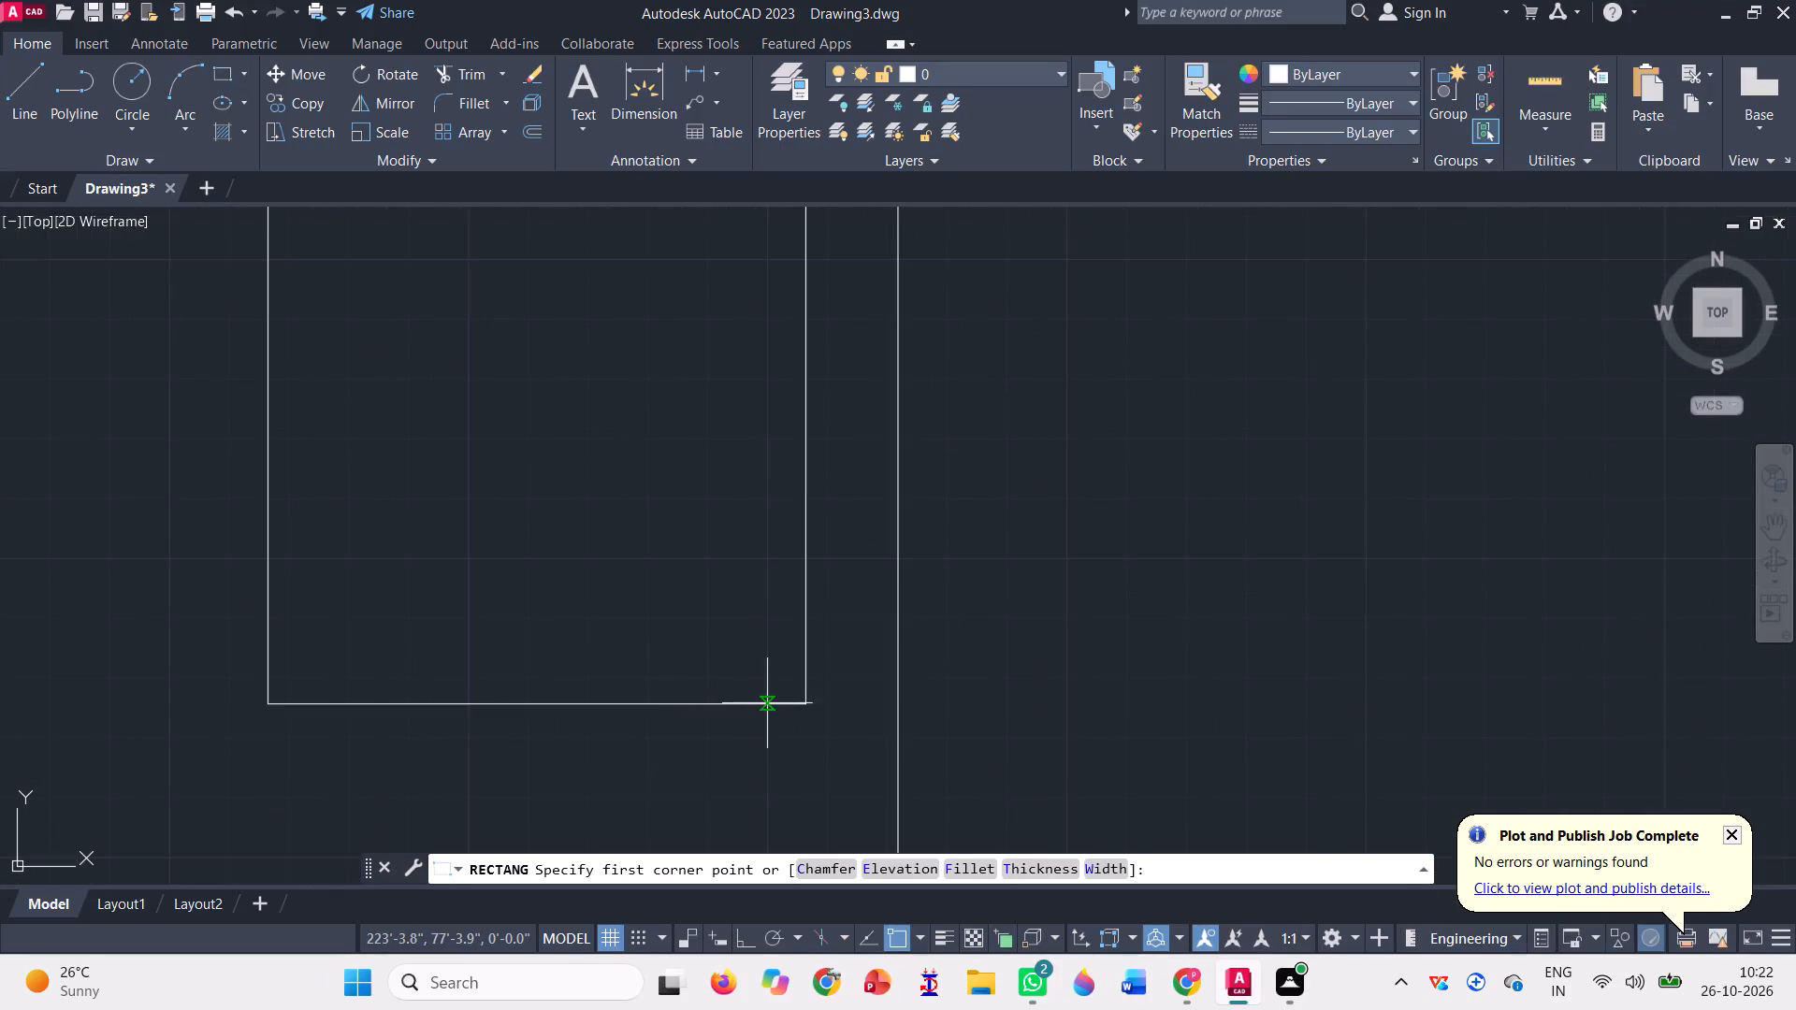
{"action": "left_click", "coordinate": [780, 700]}
{"action": "scroll", "coordinate": [722, 766], "scroll_direction": "down", "scroll_amount": 2}
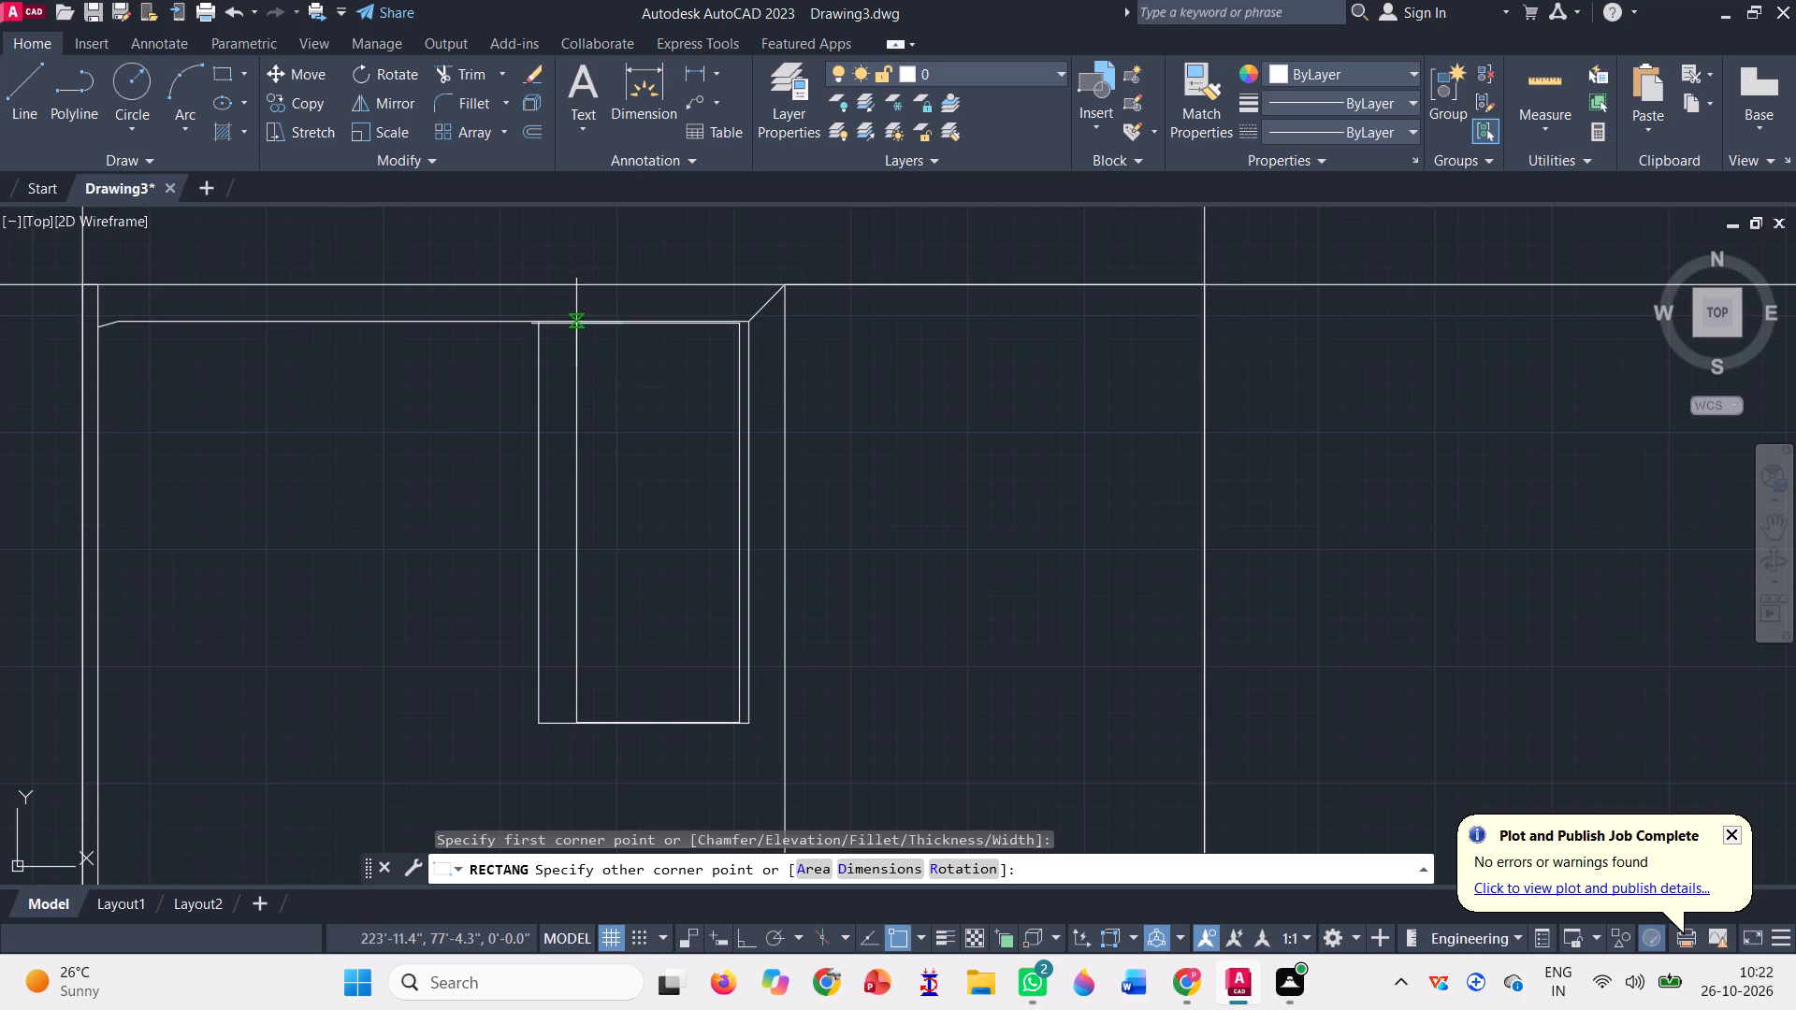
{"action": "left_click", "coordinate": [577, 324]}
Draw a rectangle about 6' wide by 7'-7" high, extending southwest from the tall inner outline's northwest corner.
{"action": "scroll", "coordinate": [590, 407], "scroll_direction": "down", "scroll_amount": 1}
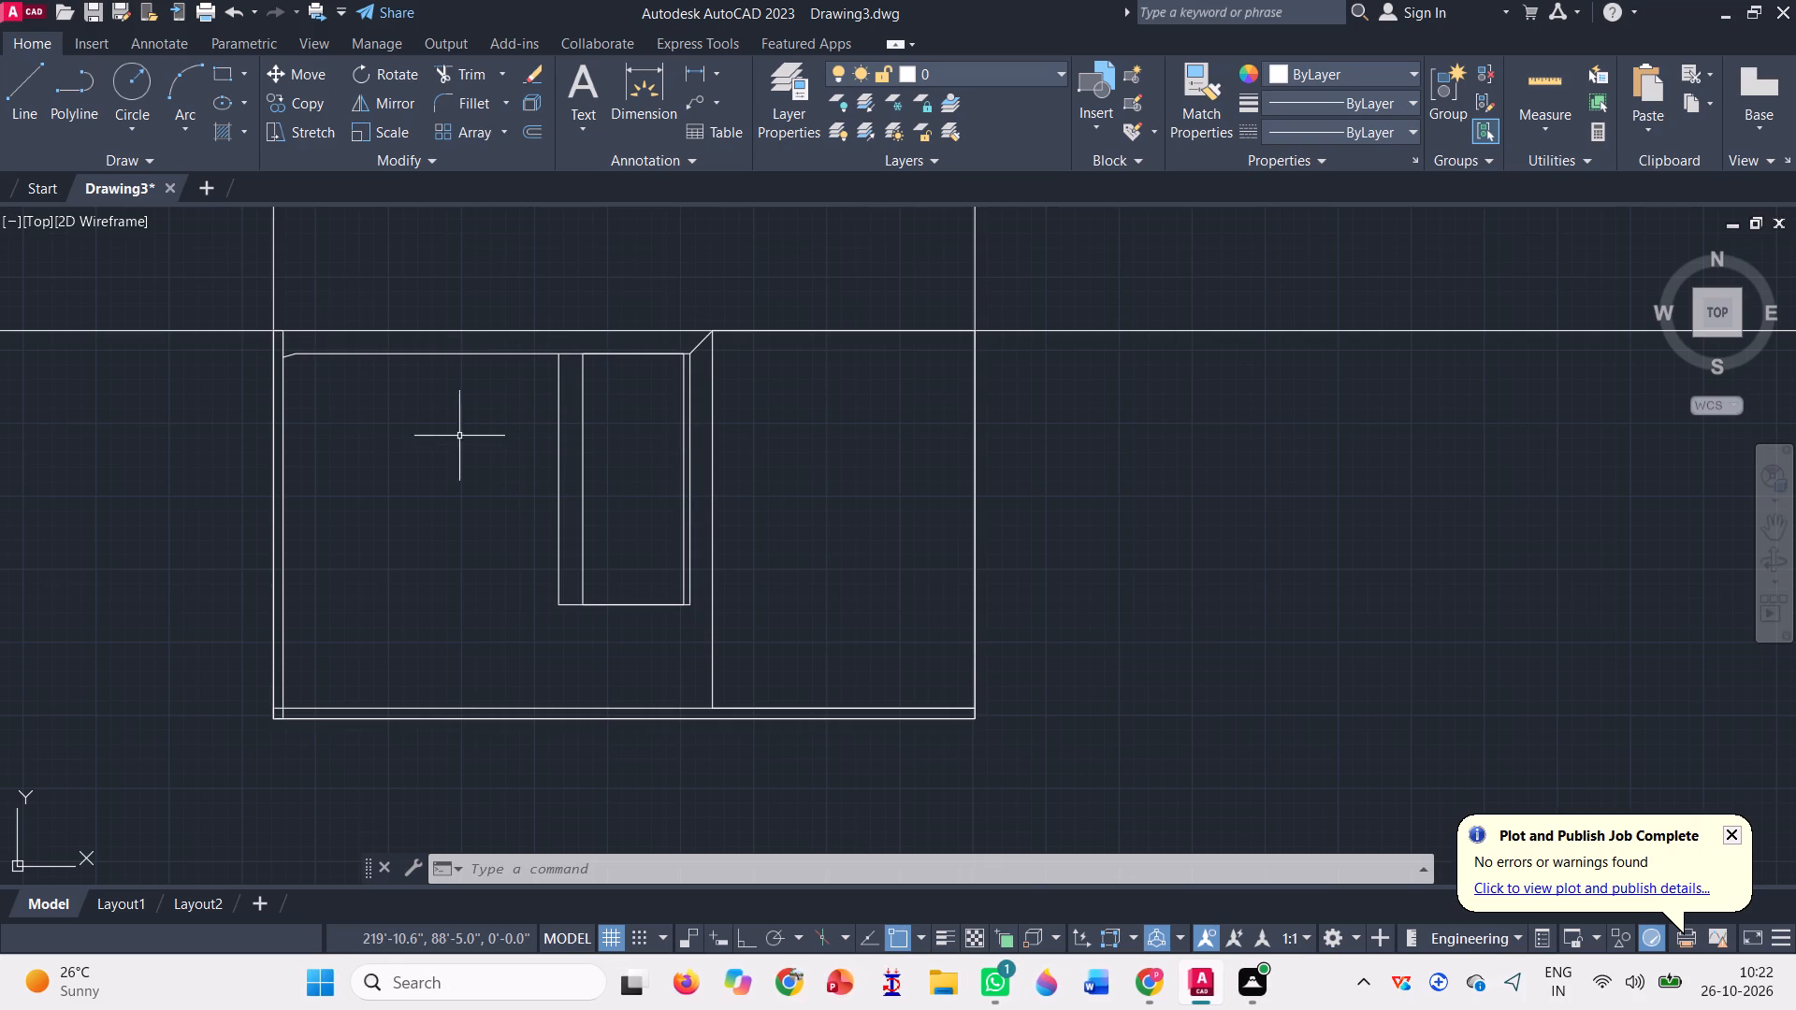
{"action": "left_click", "coordinate": [220, 61]}
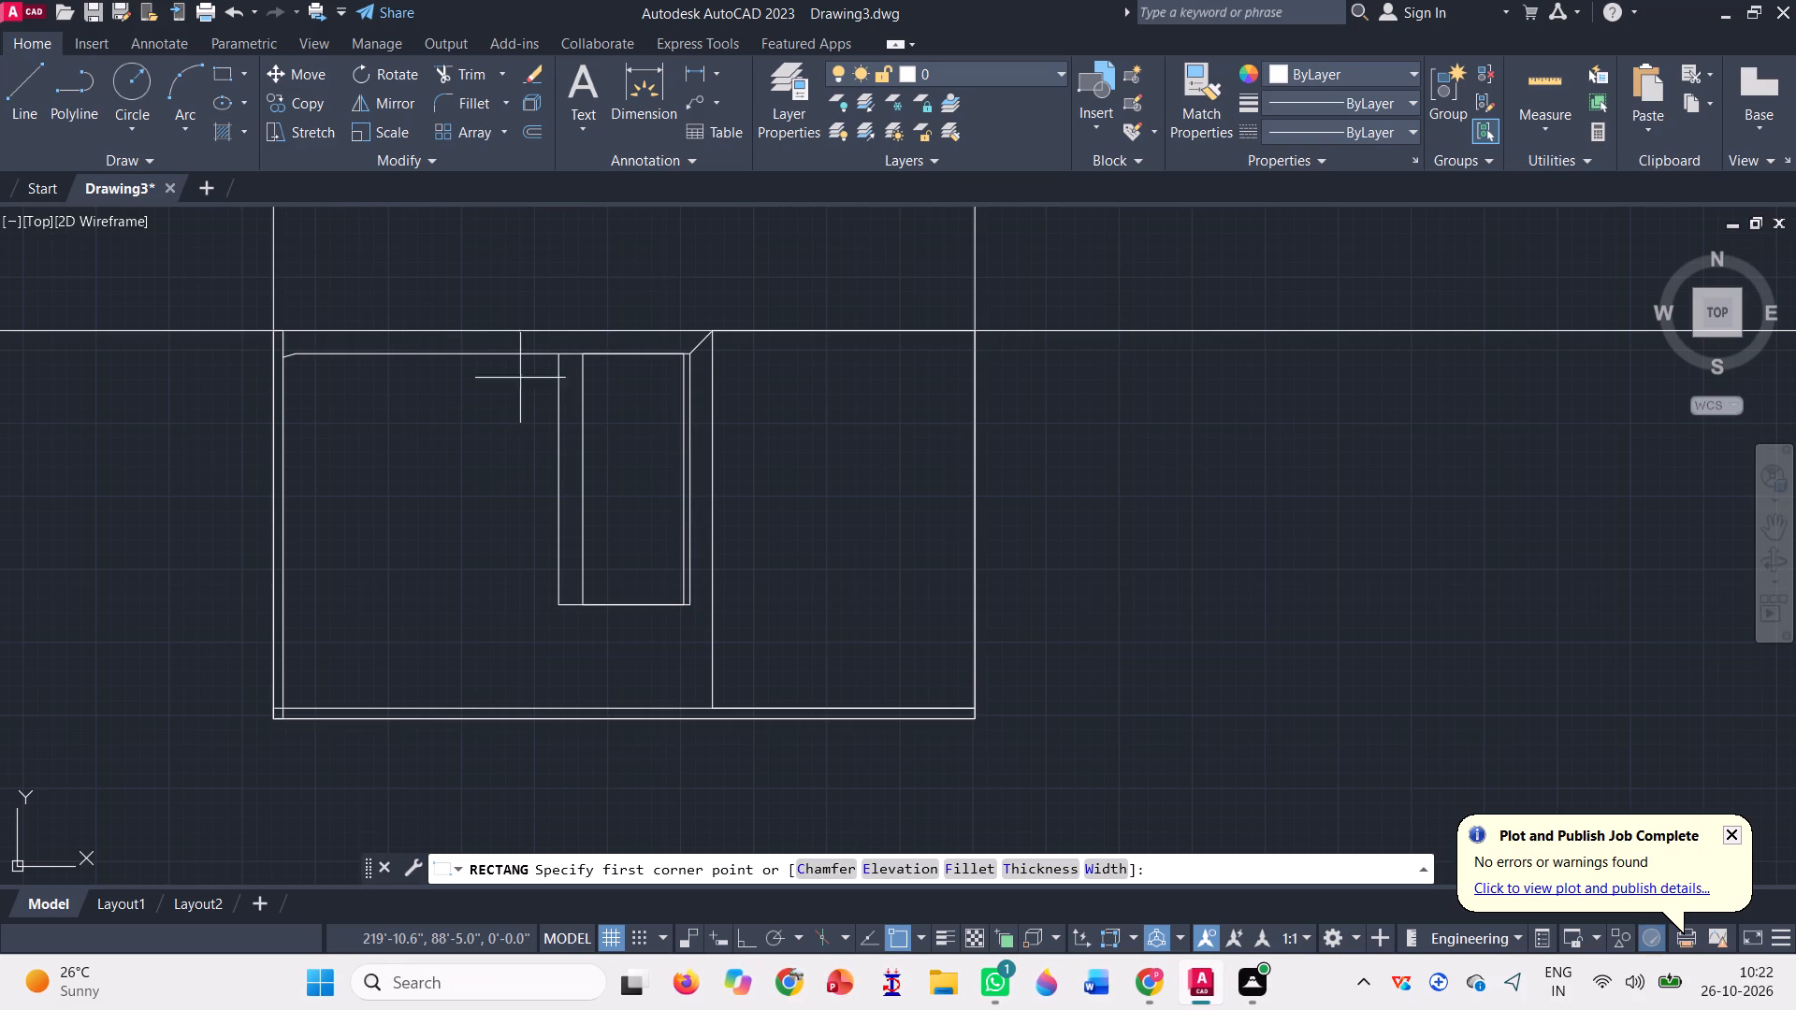
{"action": "left_click", "coordinate": [556, 347]}
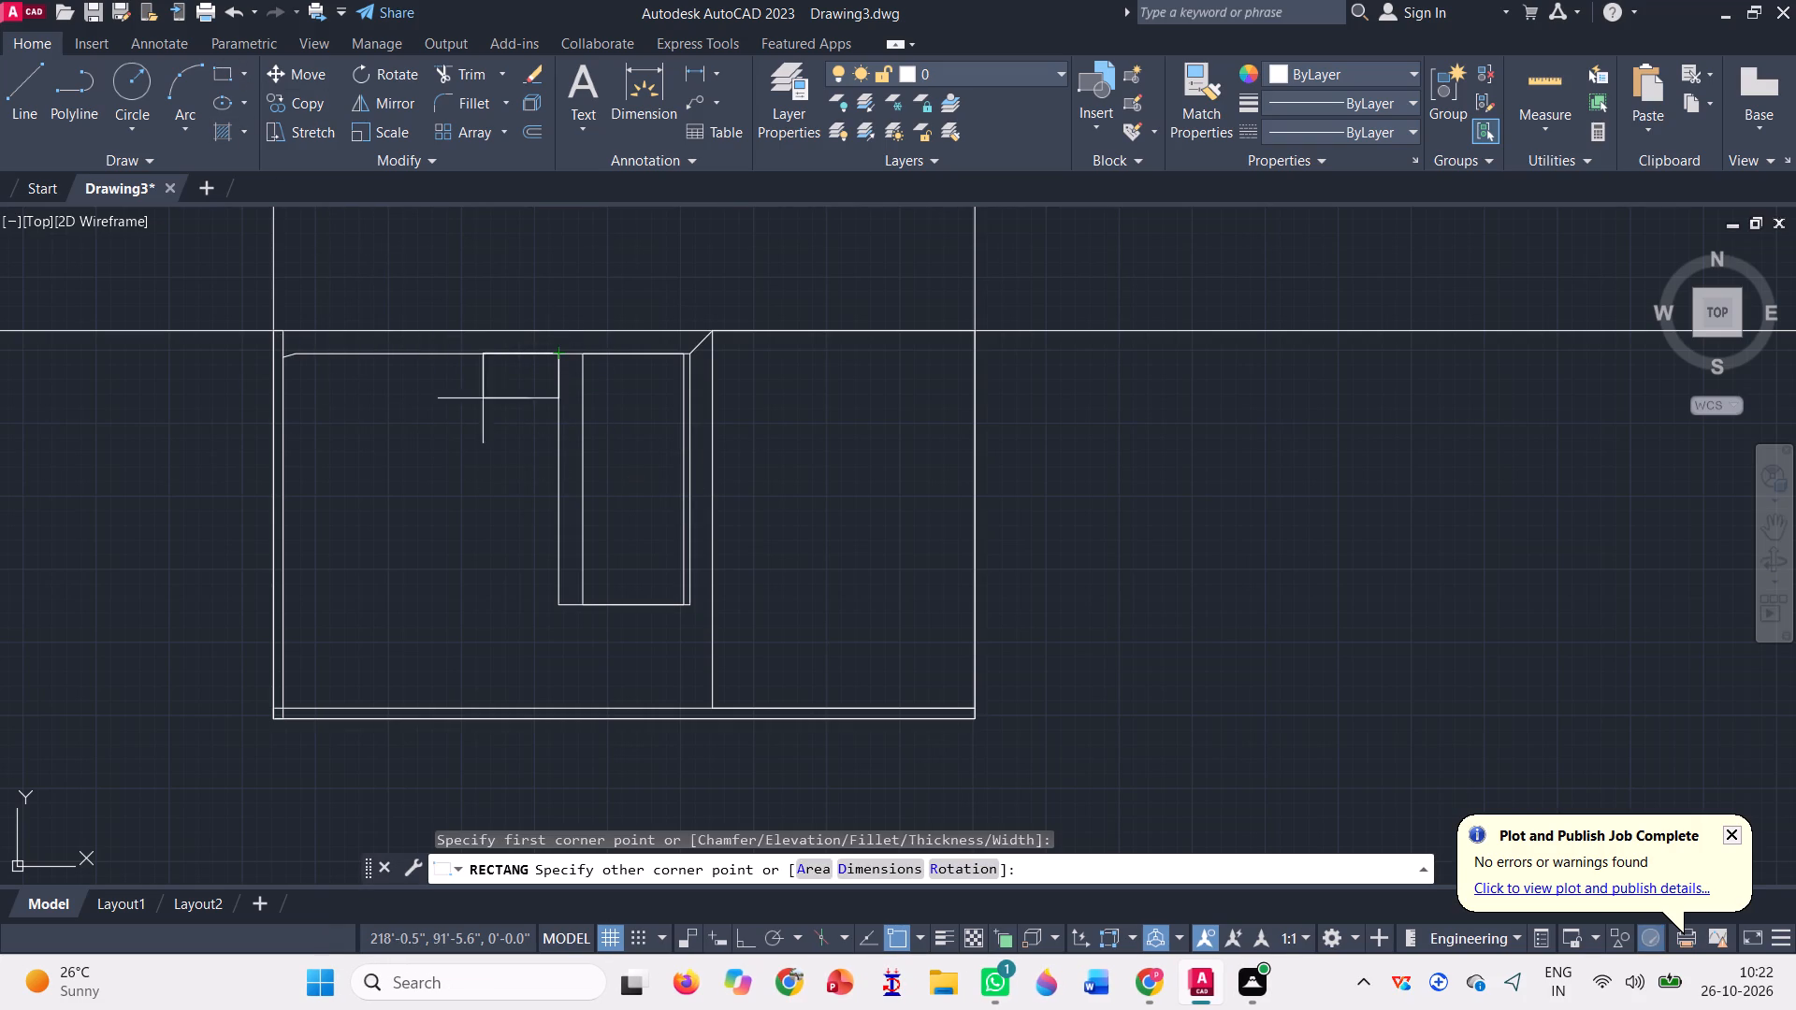
{"action": "left_click", "coordinate": [454, 487]}
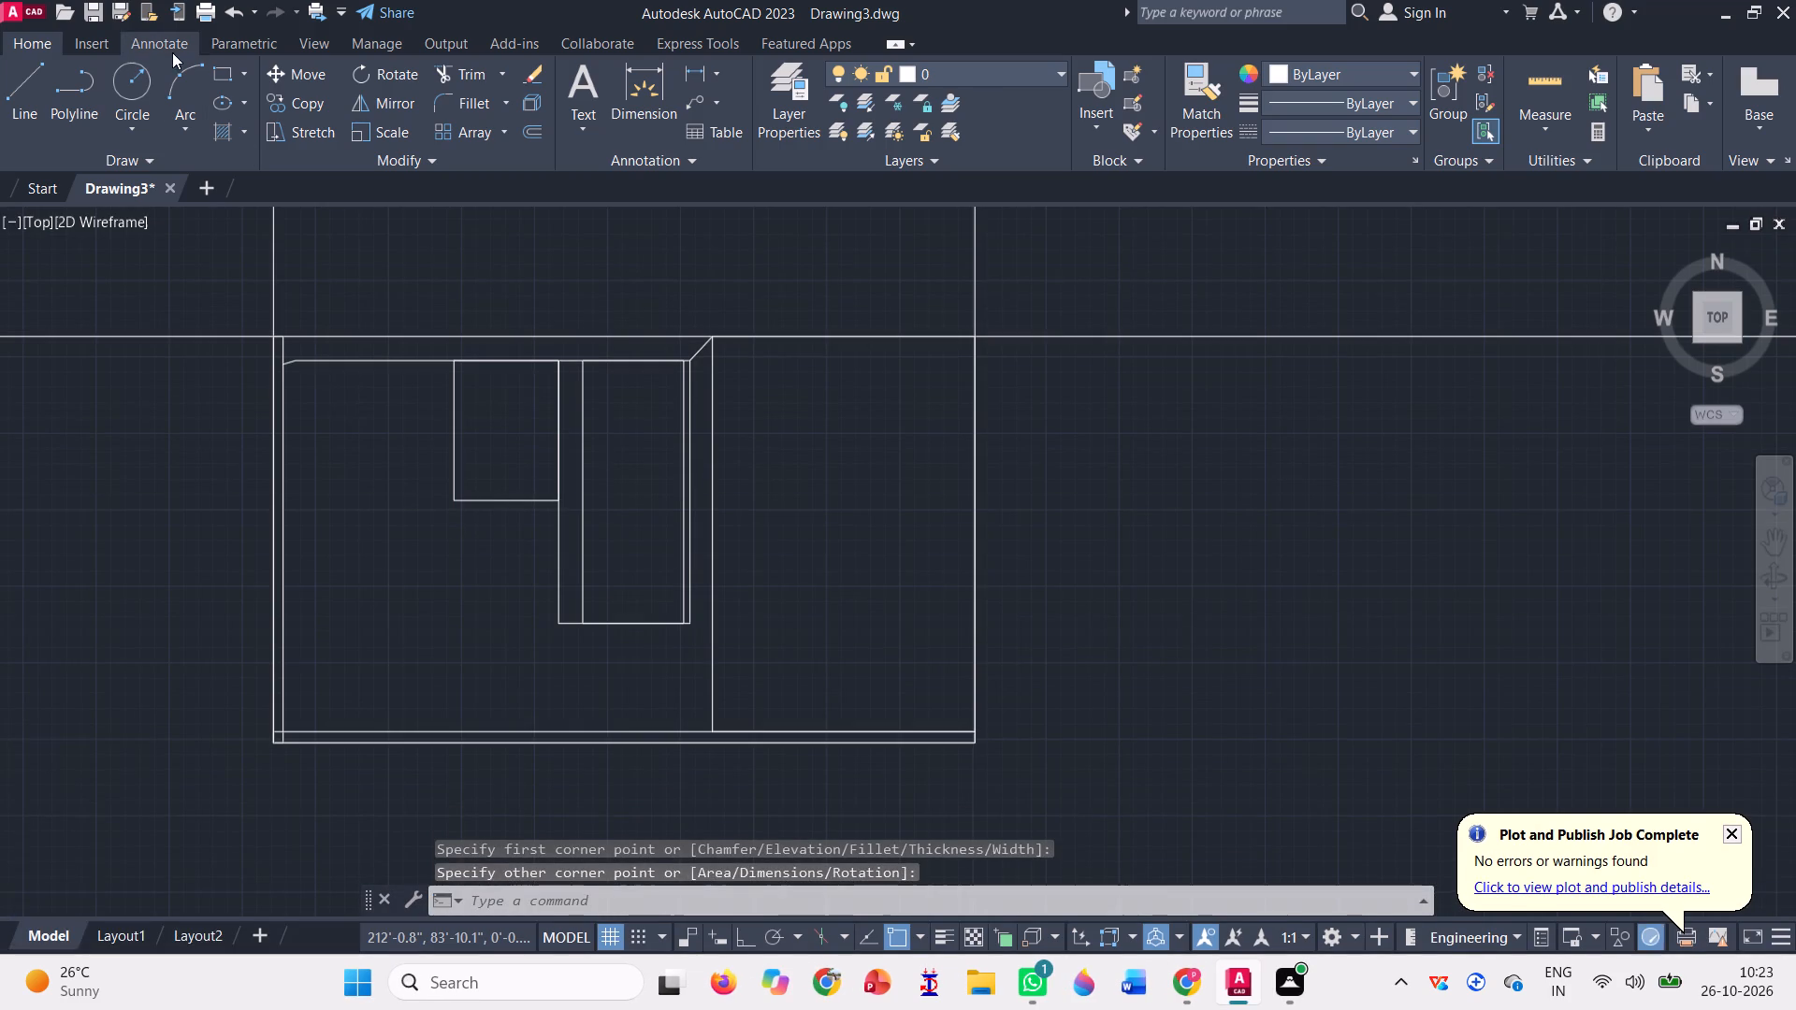
Draw a thin rectangle about 3'-8" wide by 4" high, extending northwest from the new rectangle's southwest corner.
{"action": "left_click", "coordinate": [211, 73]}
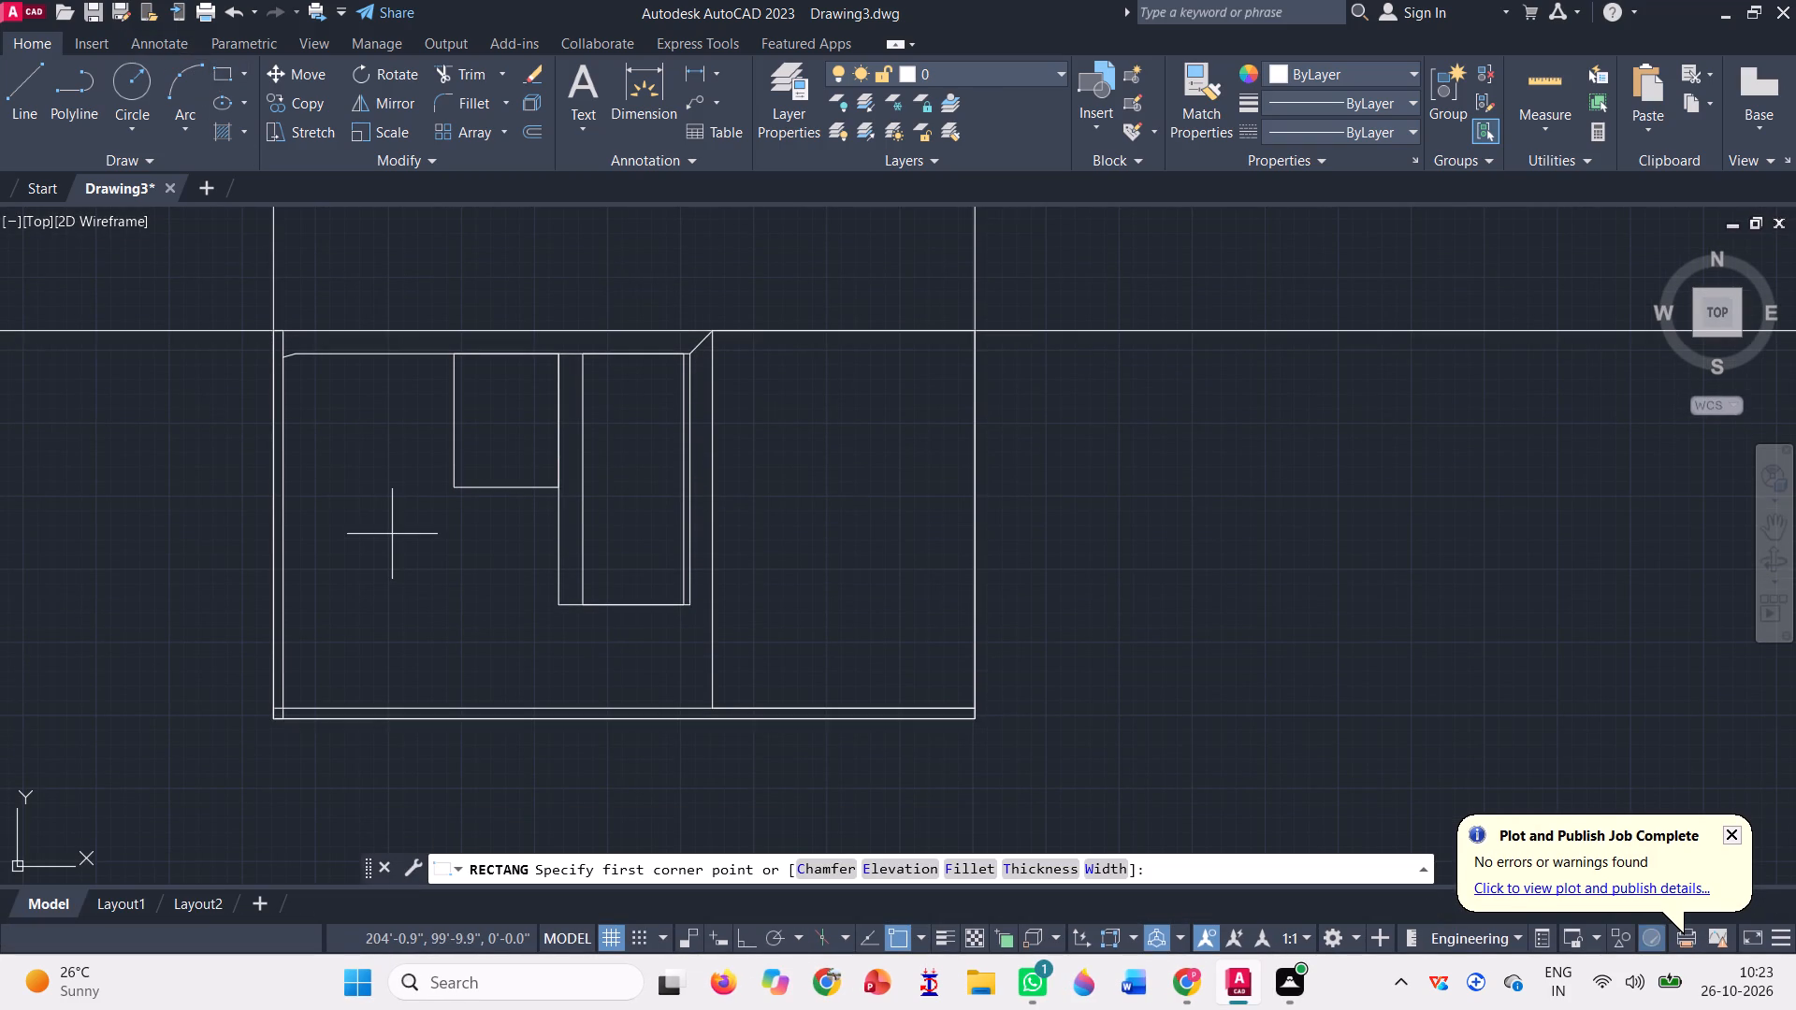
{"action": "left_click", "coordinate": [453, 486]}
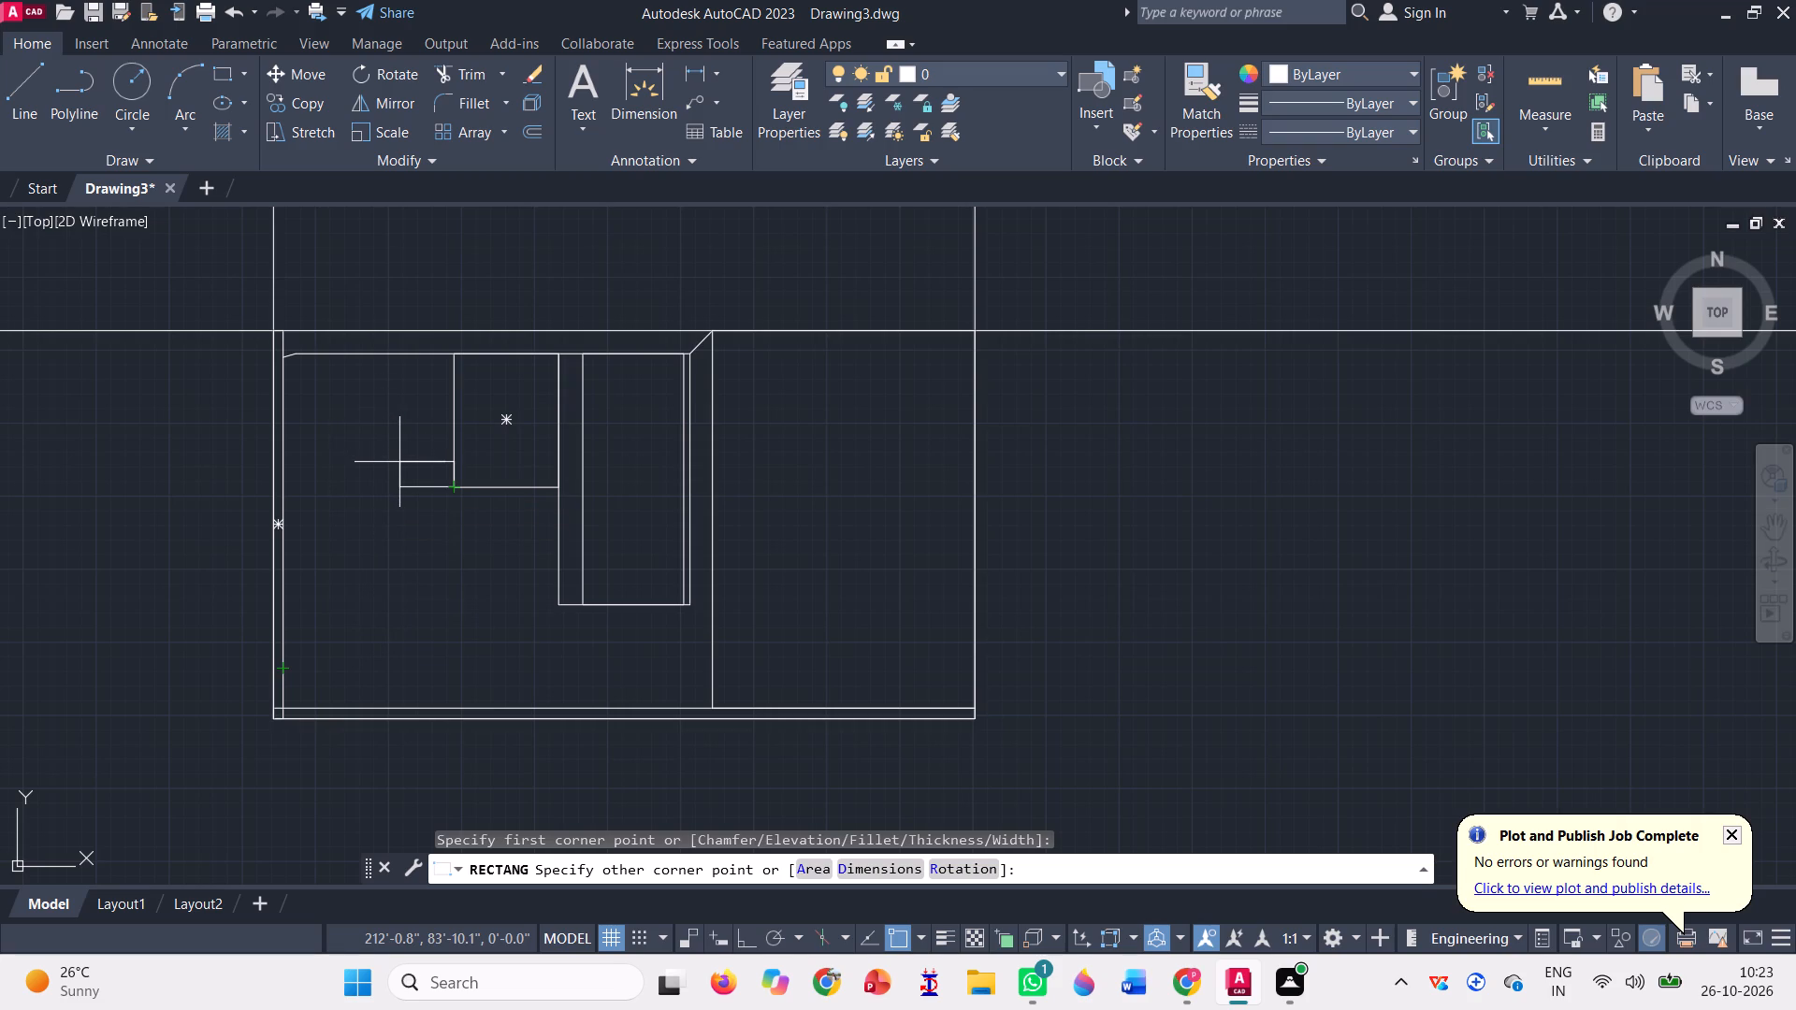
{"action": "scroll", "coordinate": [398, 475], "scroll_direction": "up", "scroll_amount": 2}
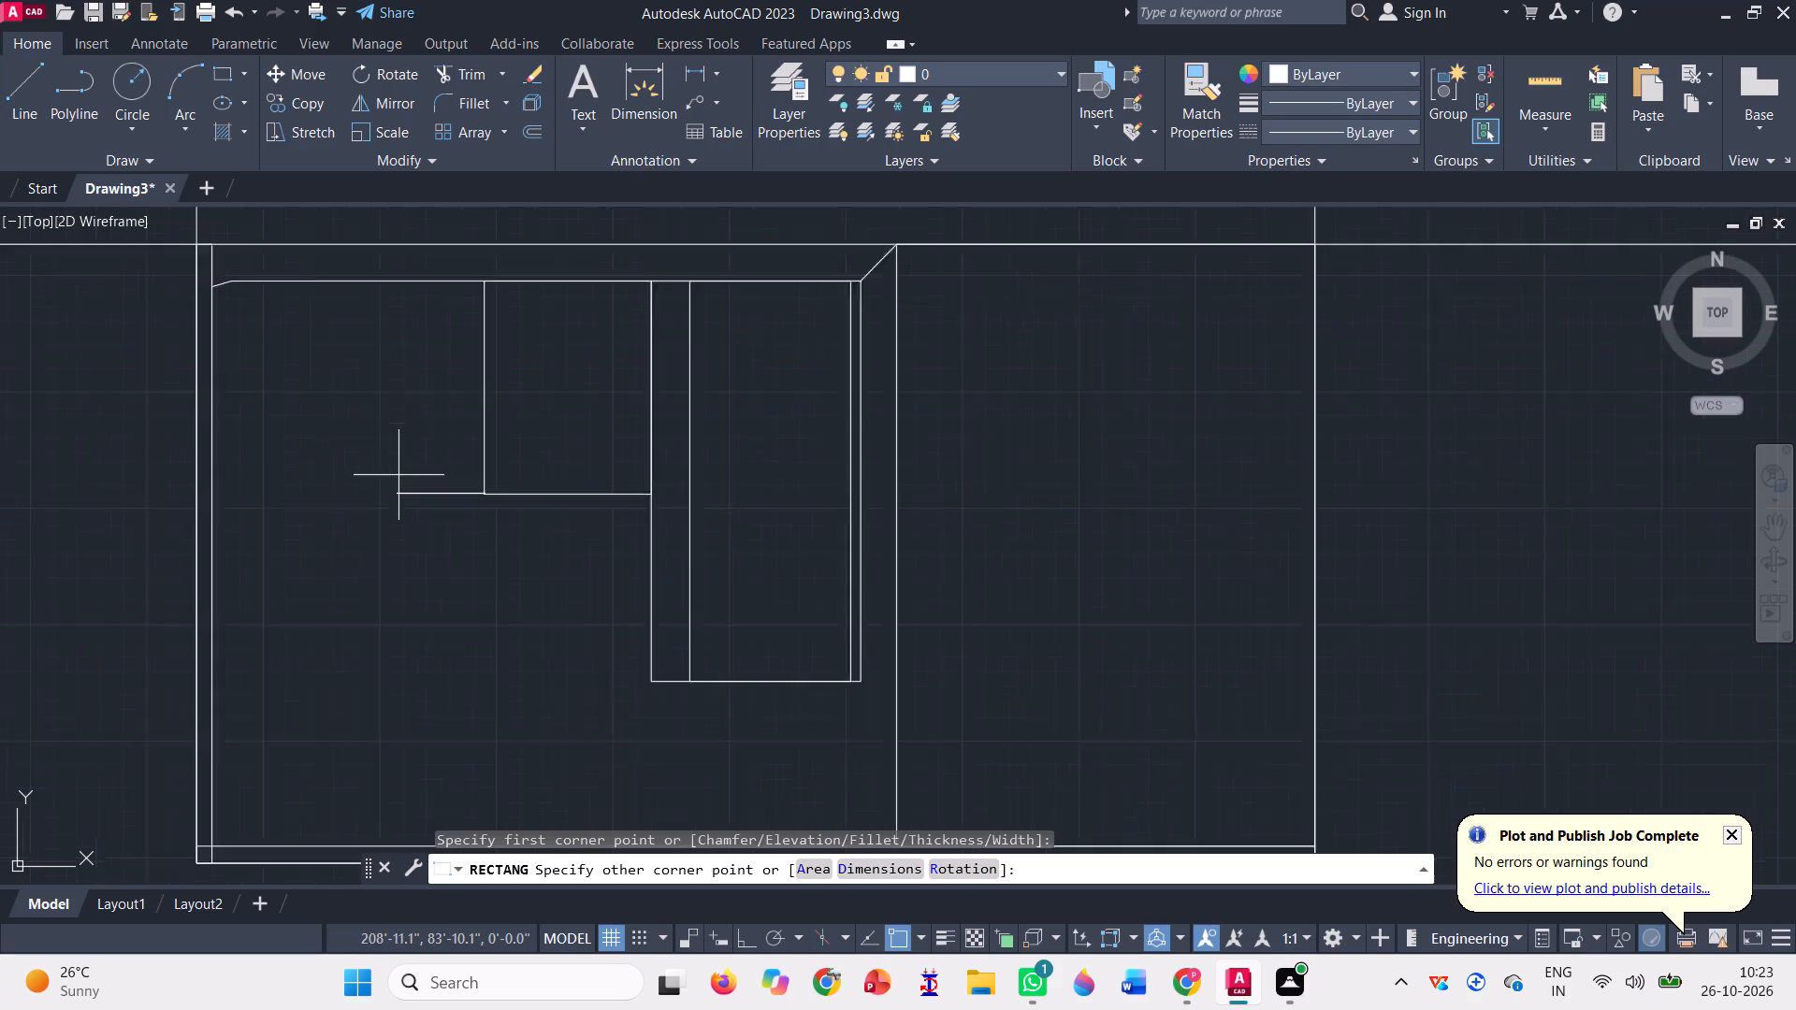
{"action": "scroll", "coordinate": [398, 475], "scroll_direction": "up", "scroll_amount": 1}
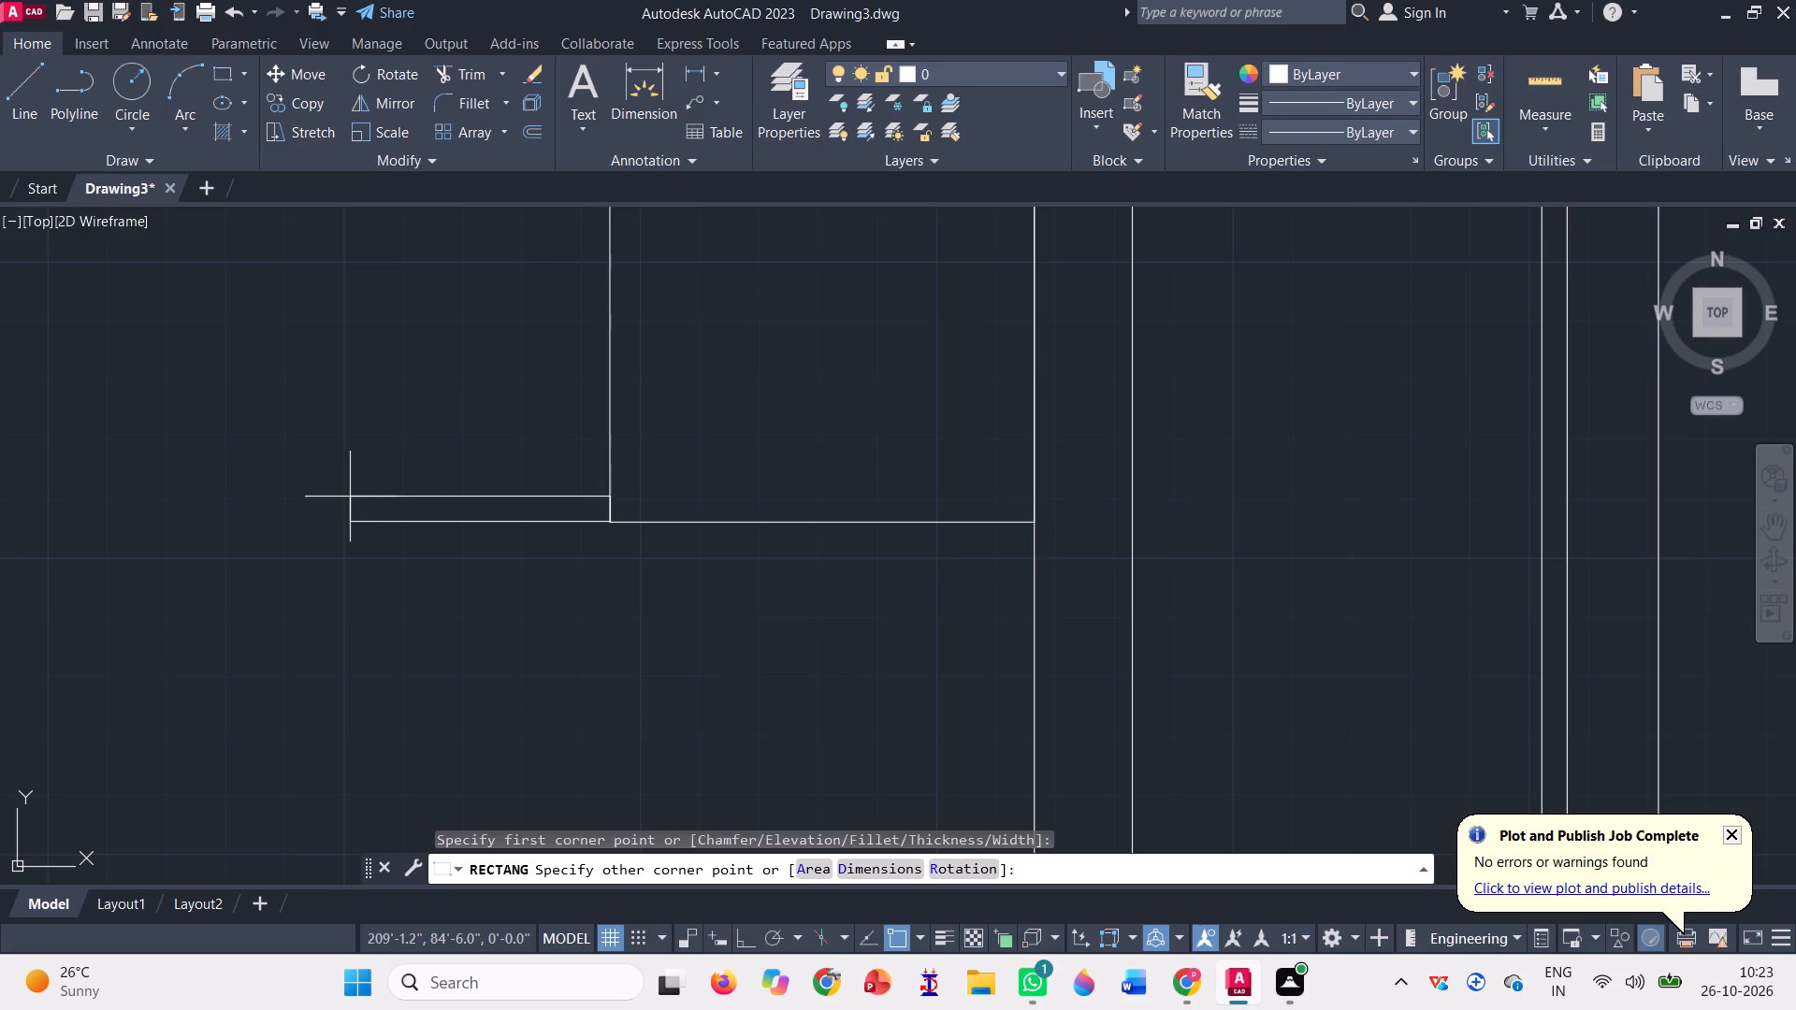
{"action": "left_click", "coordinate": [347, 497]}
Draw a rectangle about 6' wide by 8'-6" high from the thin rectangle's southwest corner to the west strip's inner edge.
{"action": "scroll", "coordinate": [543, 512], "scroll_direction": "down", "scroll_amount": 3}
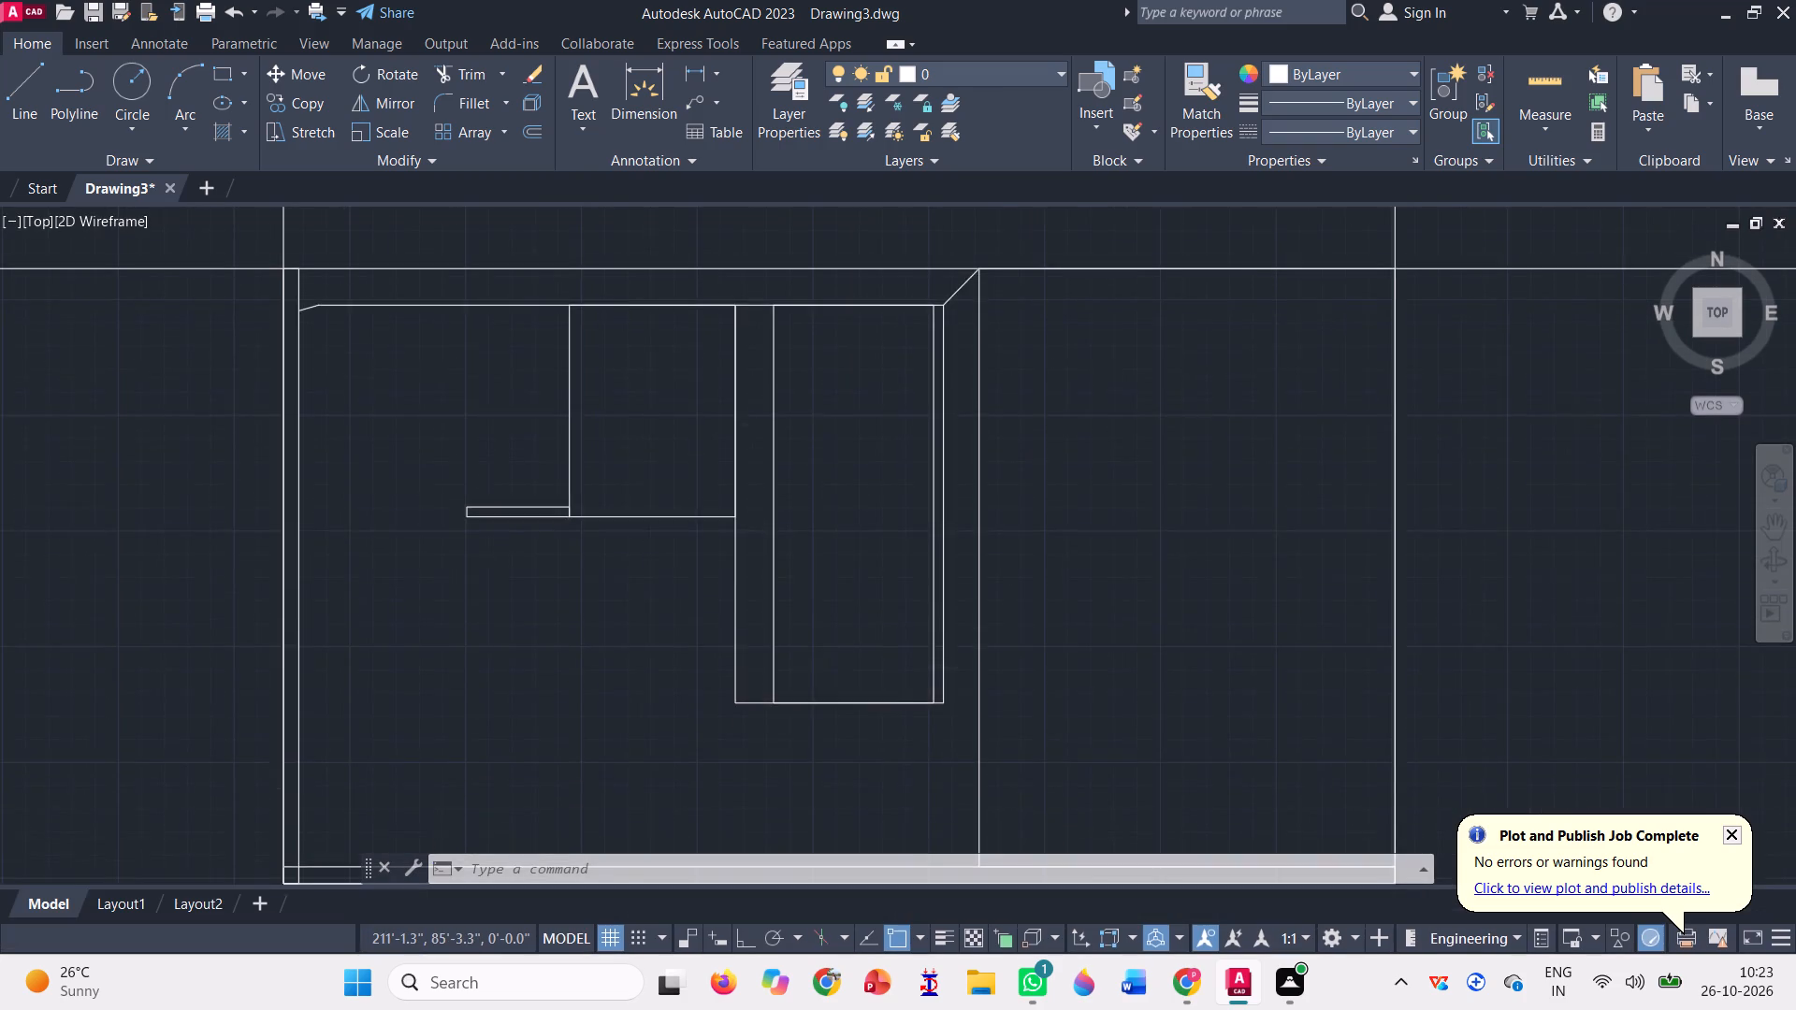
{"action": "left_click", "coordinate": [221, 71]}
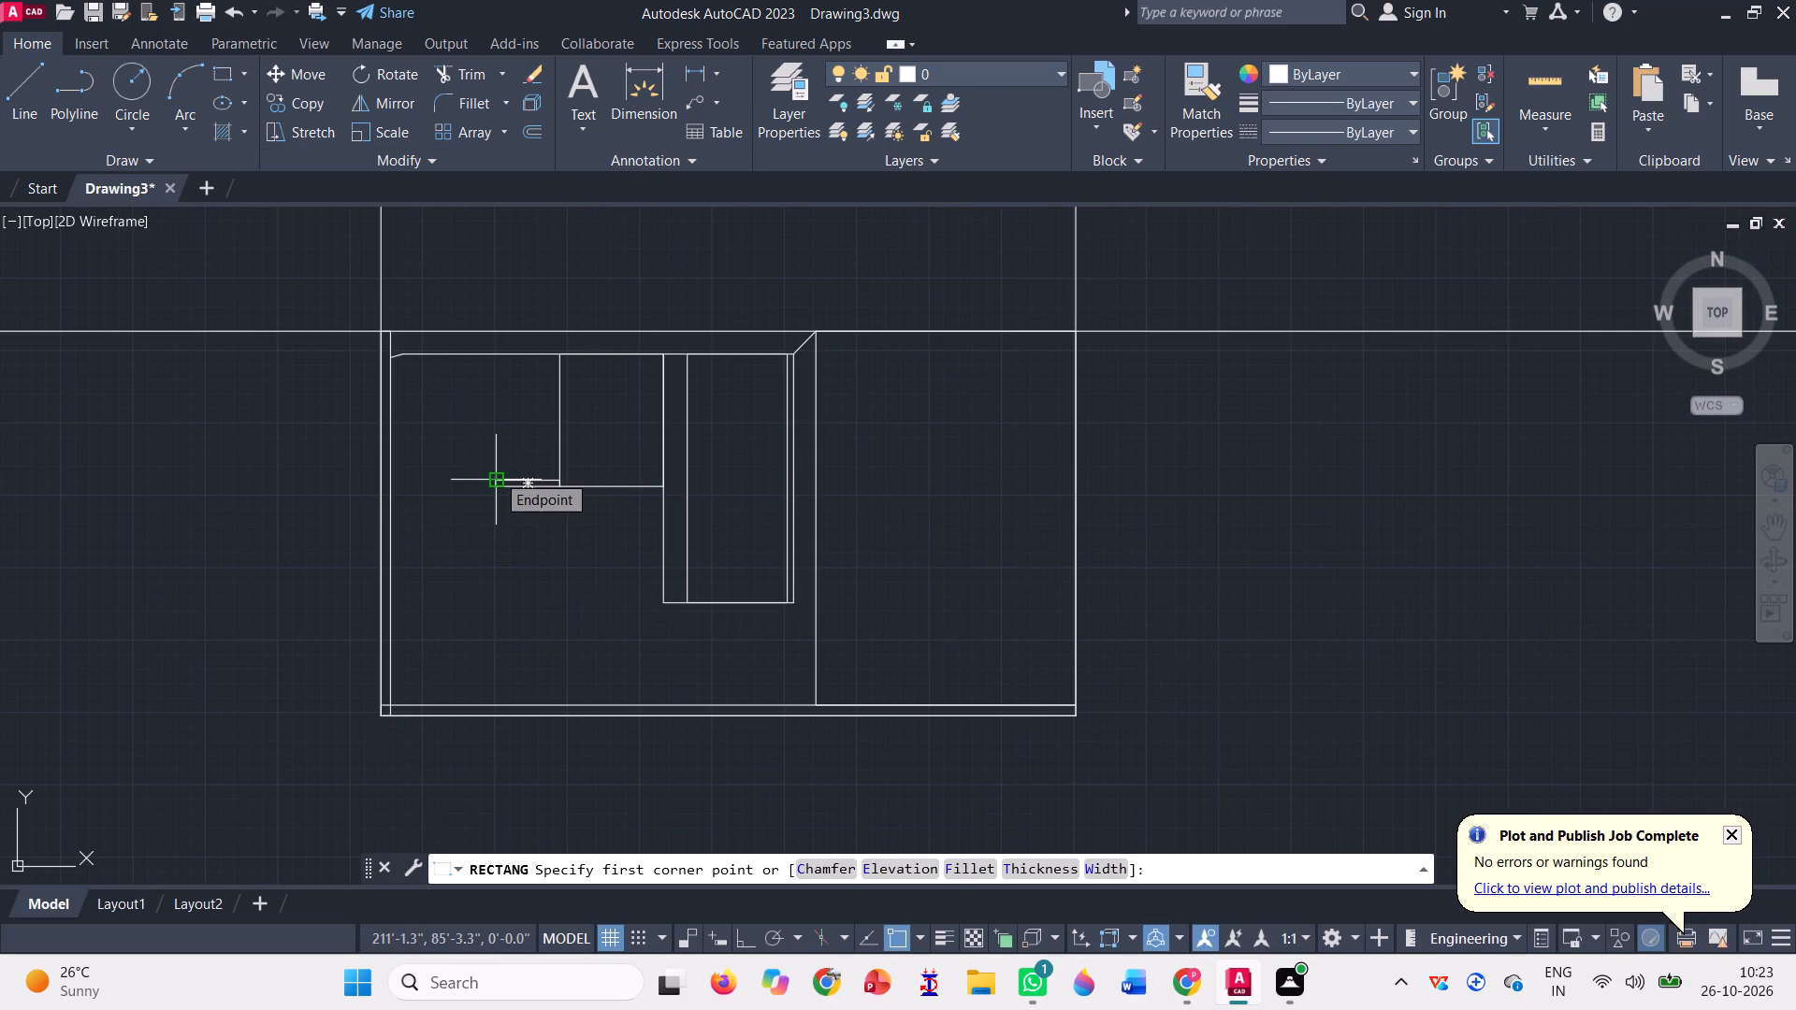
{"action": "scroll", "coordinate": [480, 494], "scroll_direction": "up", "scroll_amount": 2}
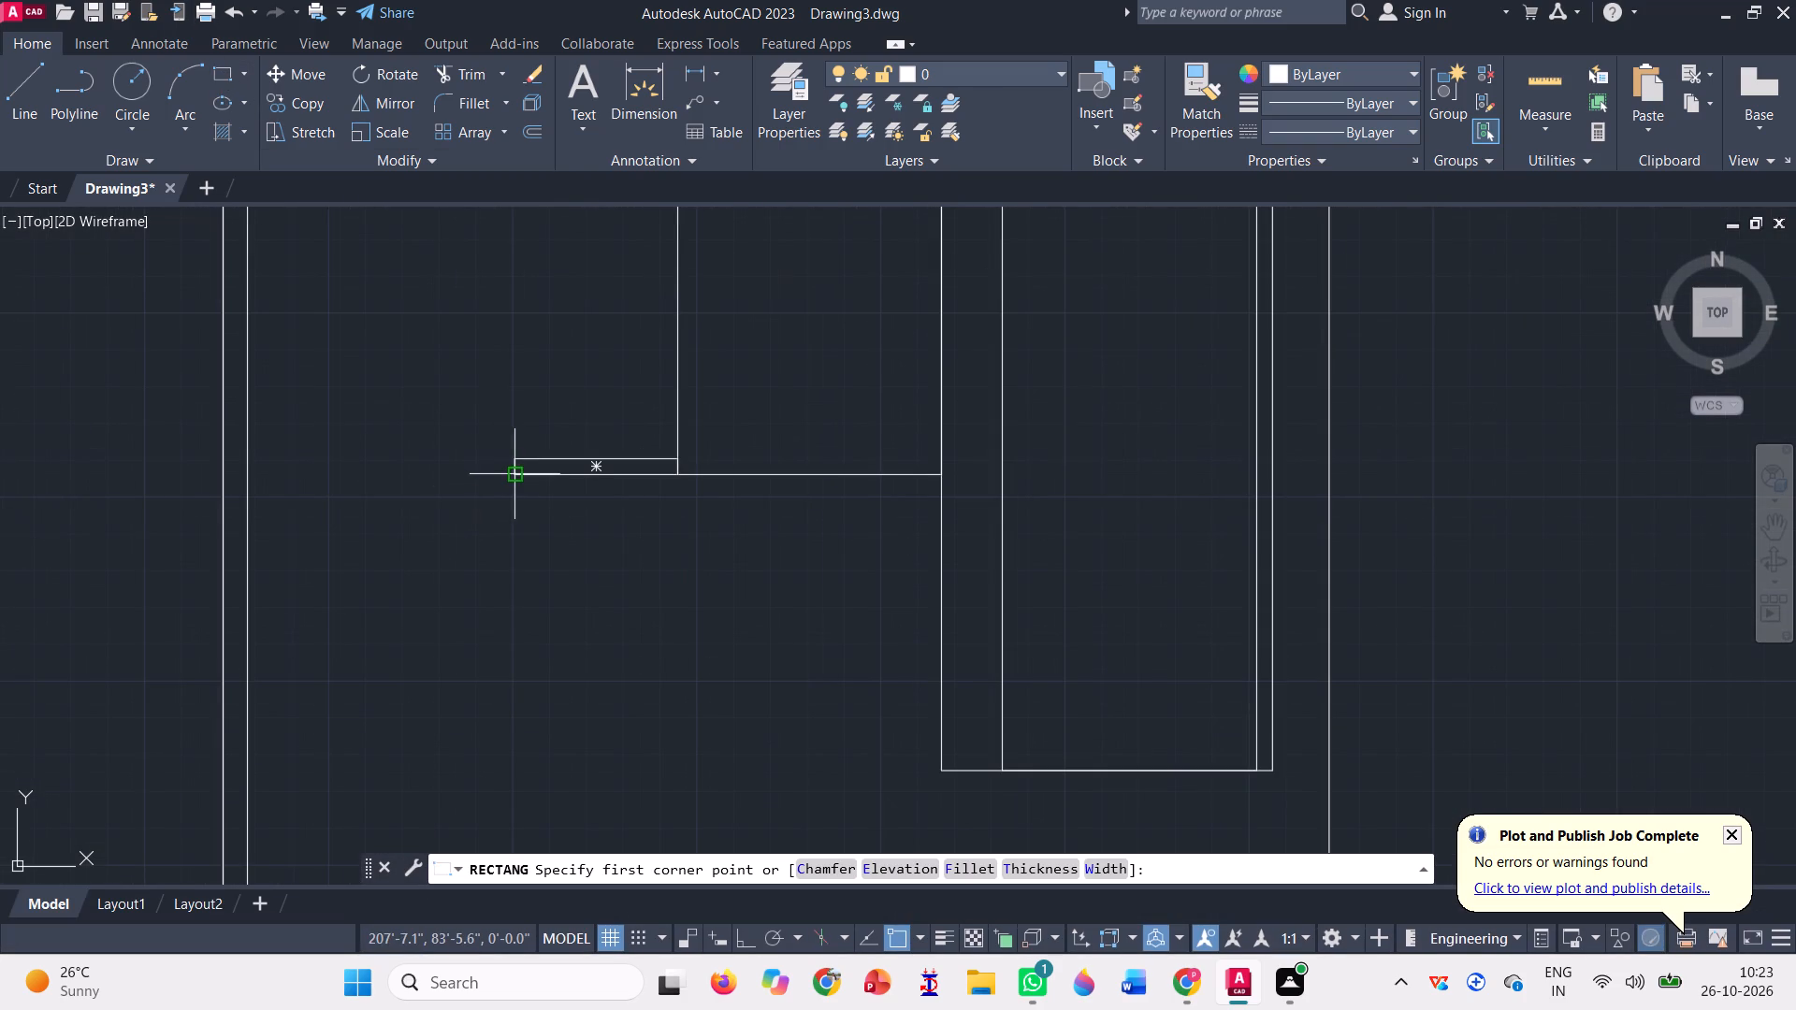
{"action": "left_click", "coordinate": [511, 476]}
{"action": "scroll", "coordinate": [279, 444], "scroll_direction": "down", "scroll_amount": 2}
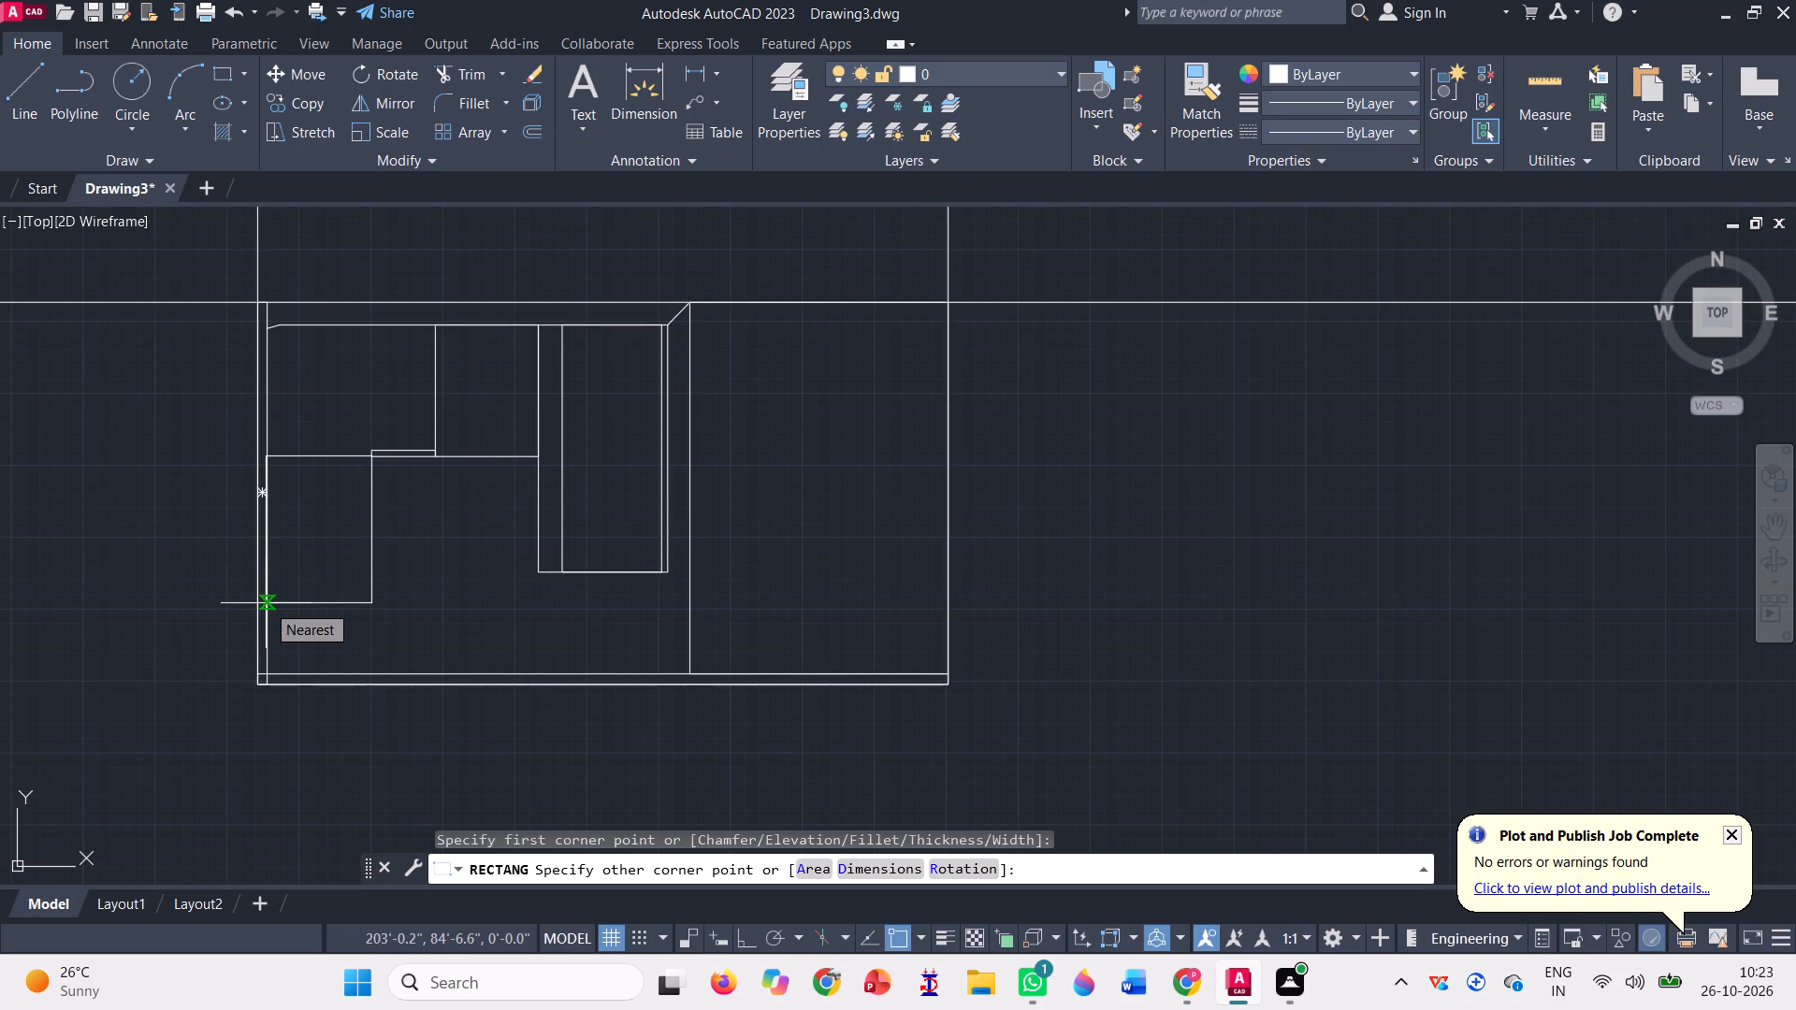
{"action": "left_click", "coordinate": [266, 603]}
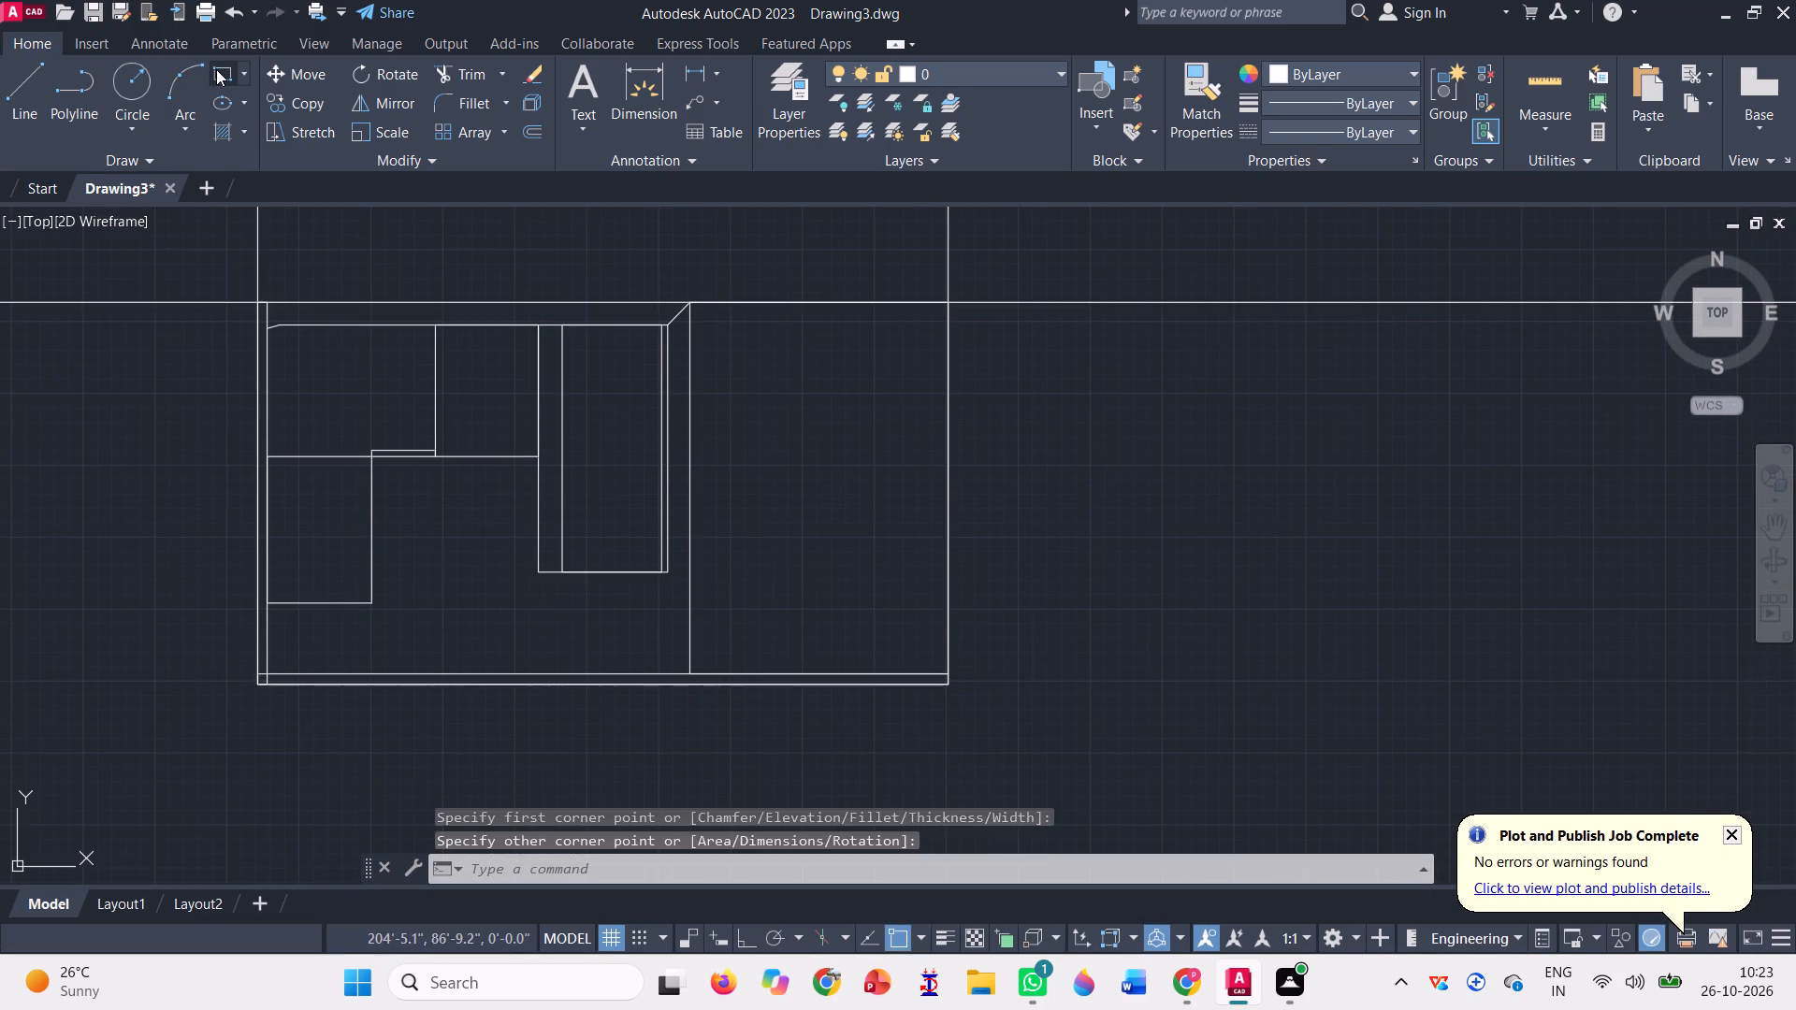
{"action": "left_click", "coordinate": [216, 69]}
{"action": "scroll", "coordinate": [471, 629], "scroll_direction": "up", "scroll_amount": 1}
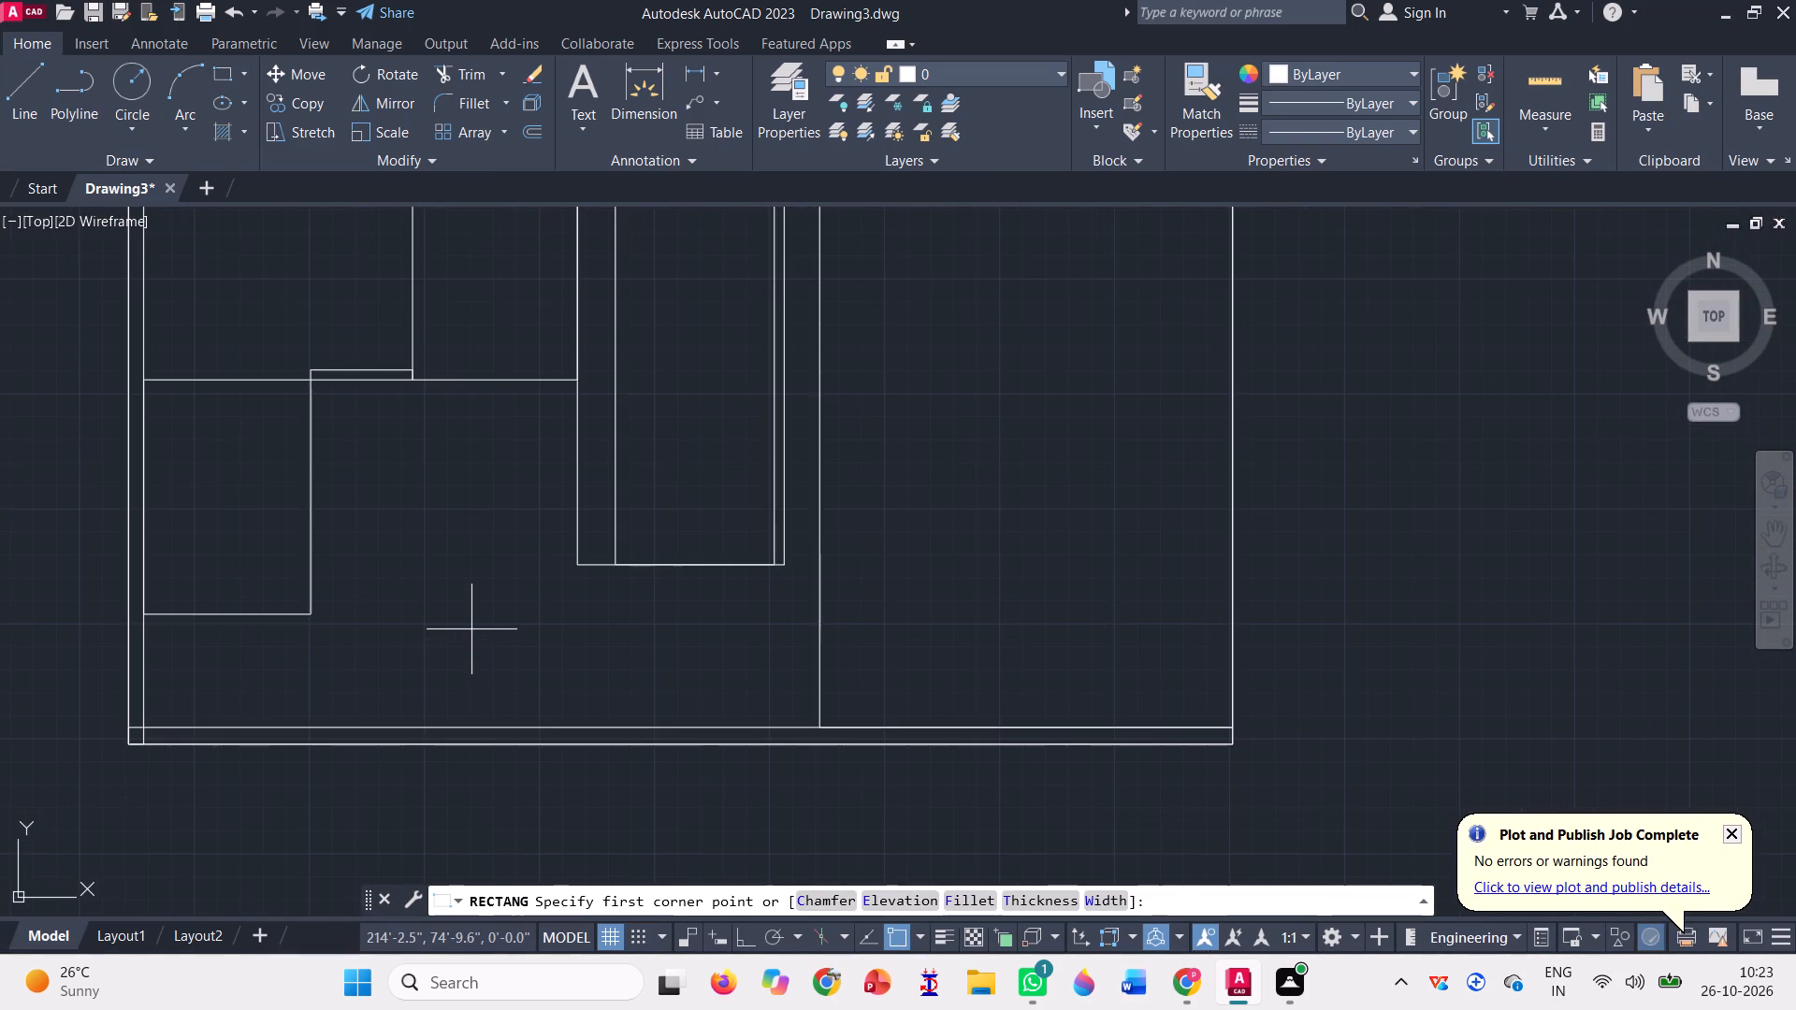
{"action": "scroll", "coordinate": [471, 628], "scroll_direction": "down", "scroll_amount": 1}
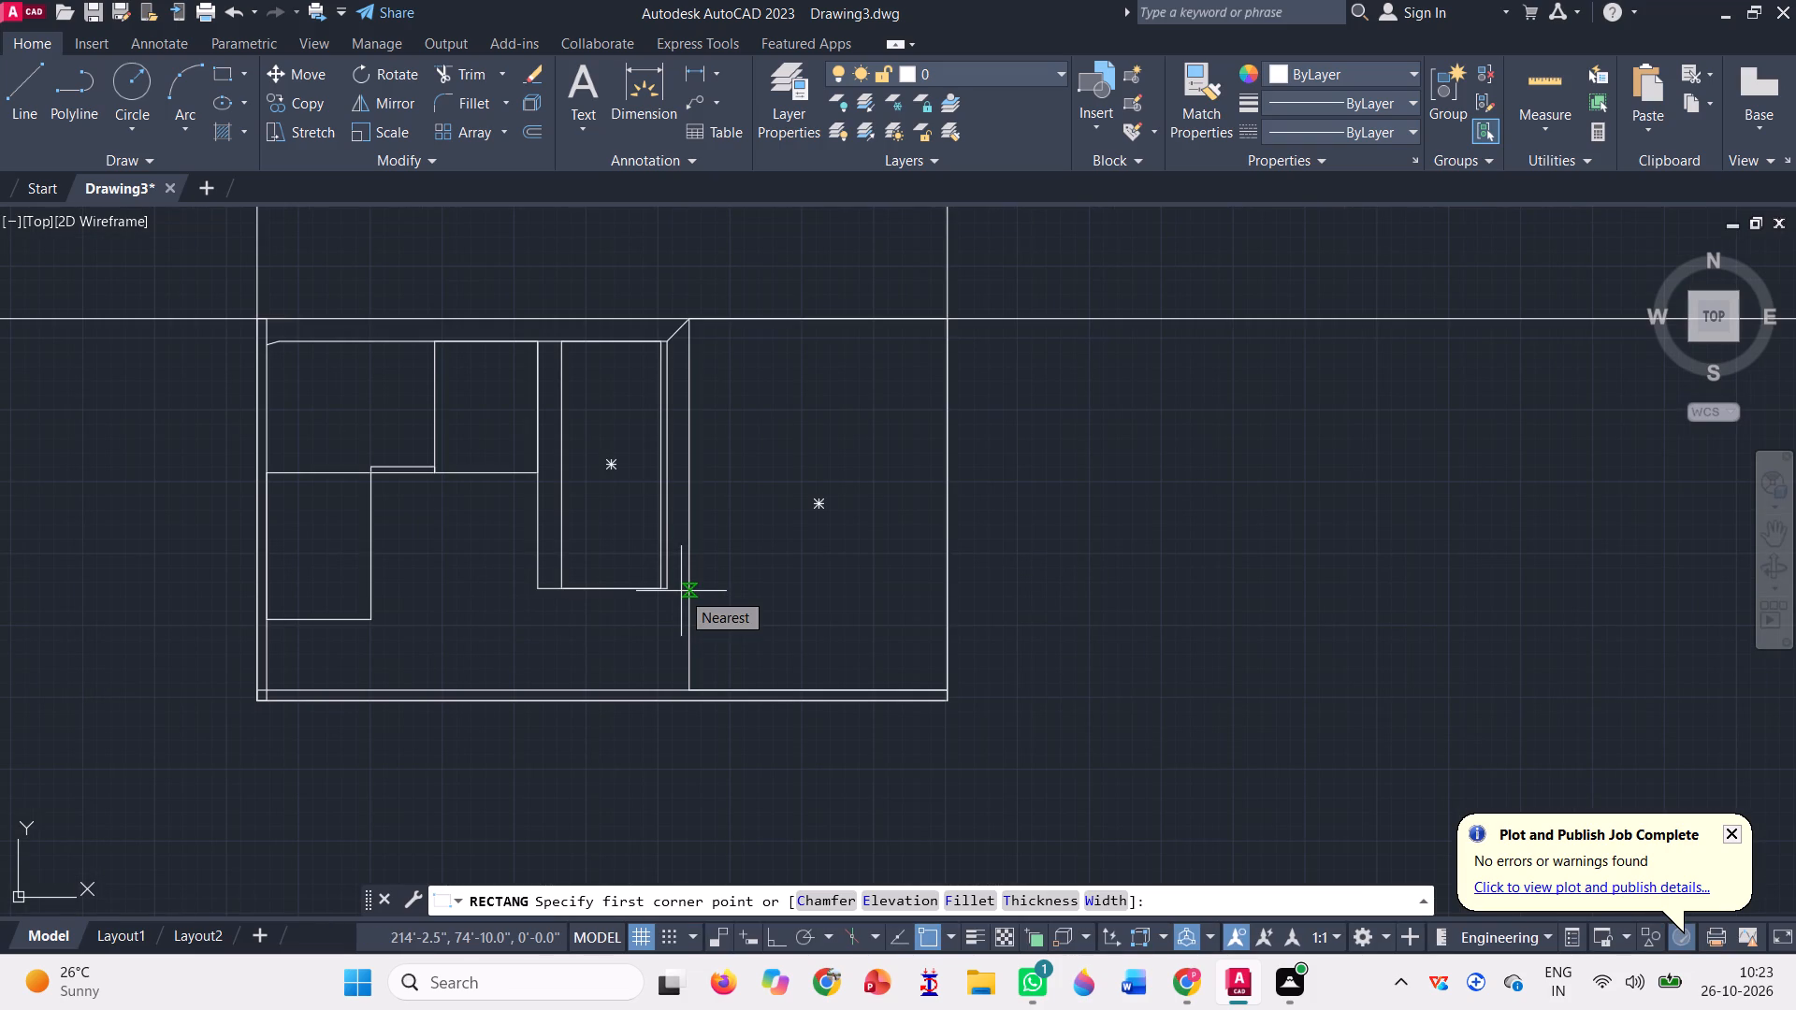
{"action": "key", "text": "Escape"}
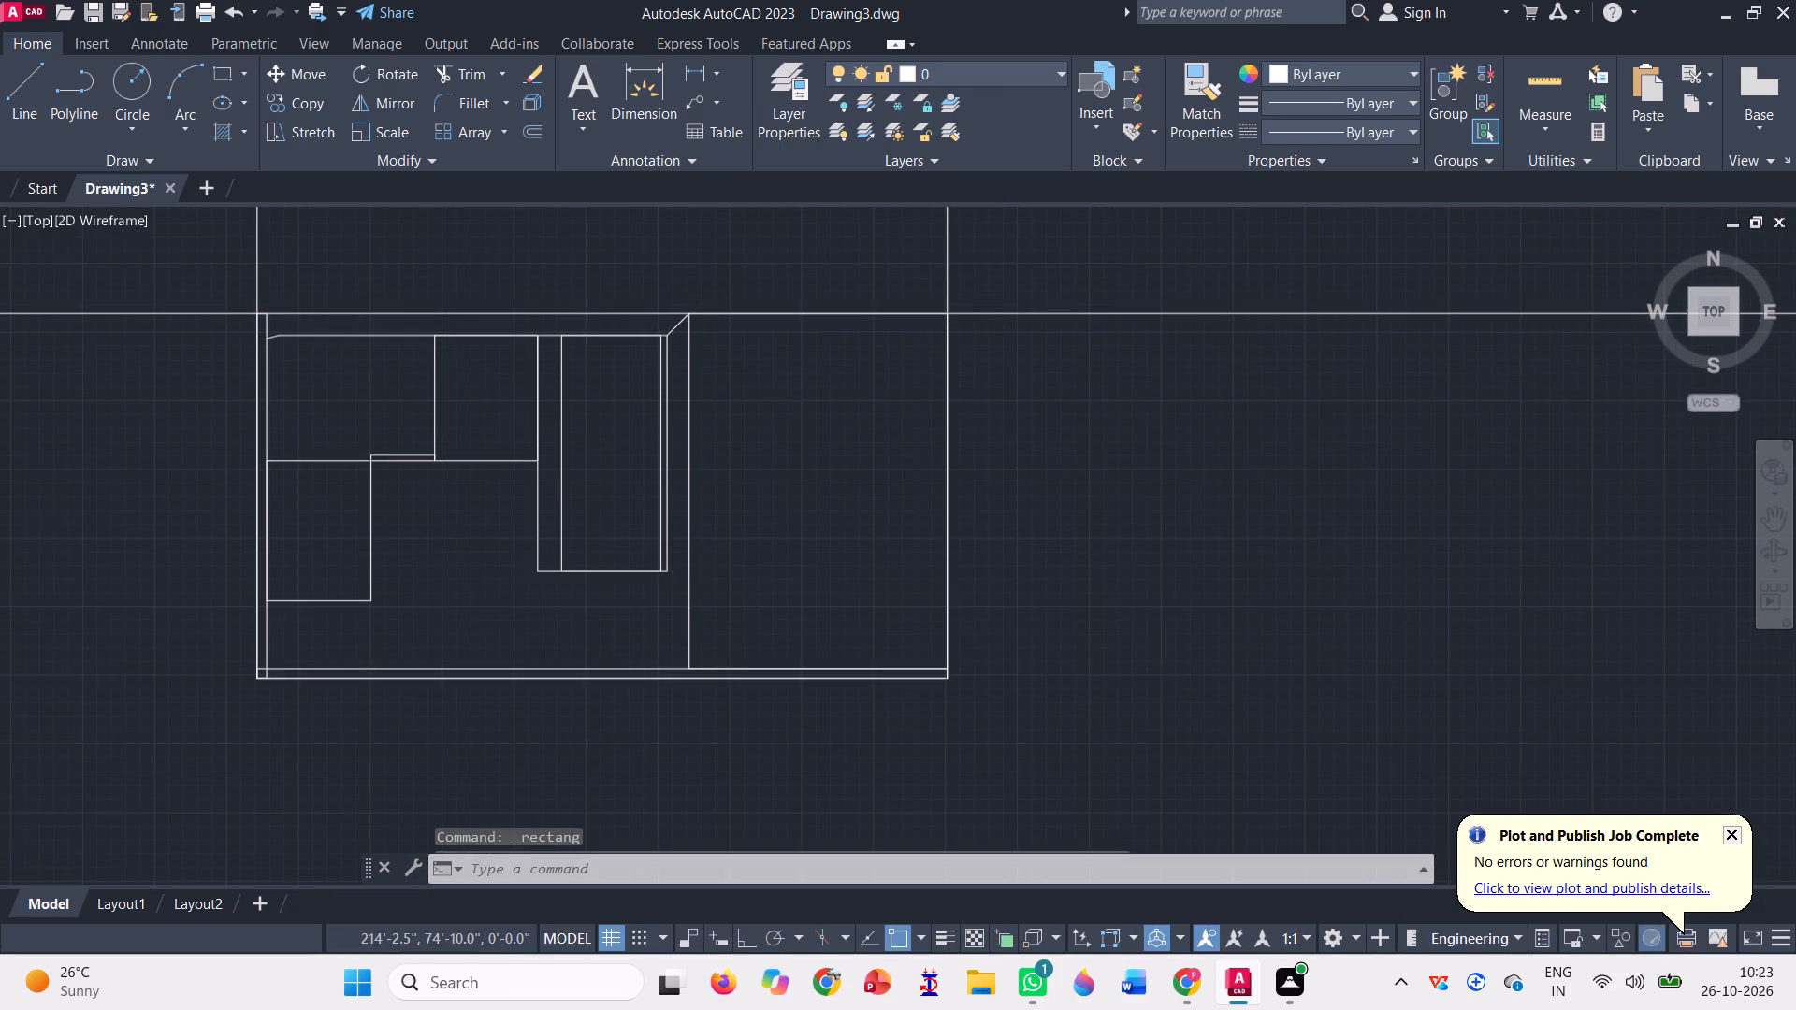
Draw connected lines from the tall outline's southeast corner diagonally down to the long vertical line, and about 18'-4" west, orthogonally, to the west rectangle.
{"action": "key", "text": "l"}
{"action": "key", "text": "Return"}
{"action": "scroll", "coordinate": [701, 576], "scroll_direction": "up", "scroll_amount": 1}
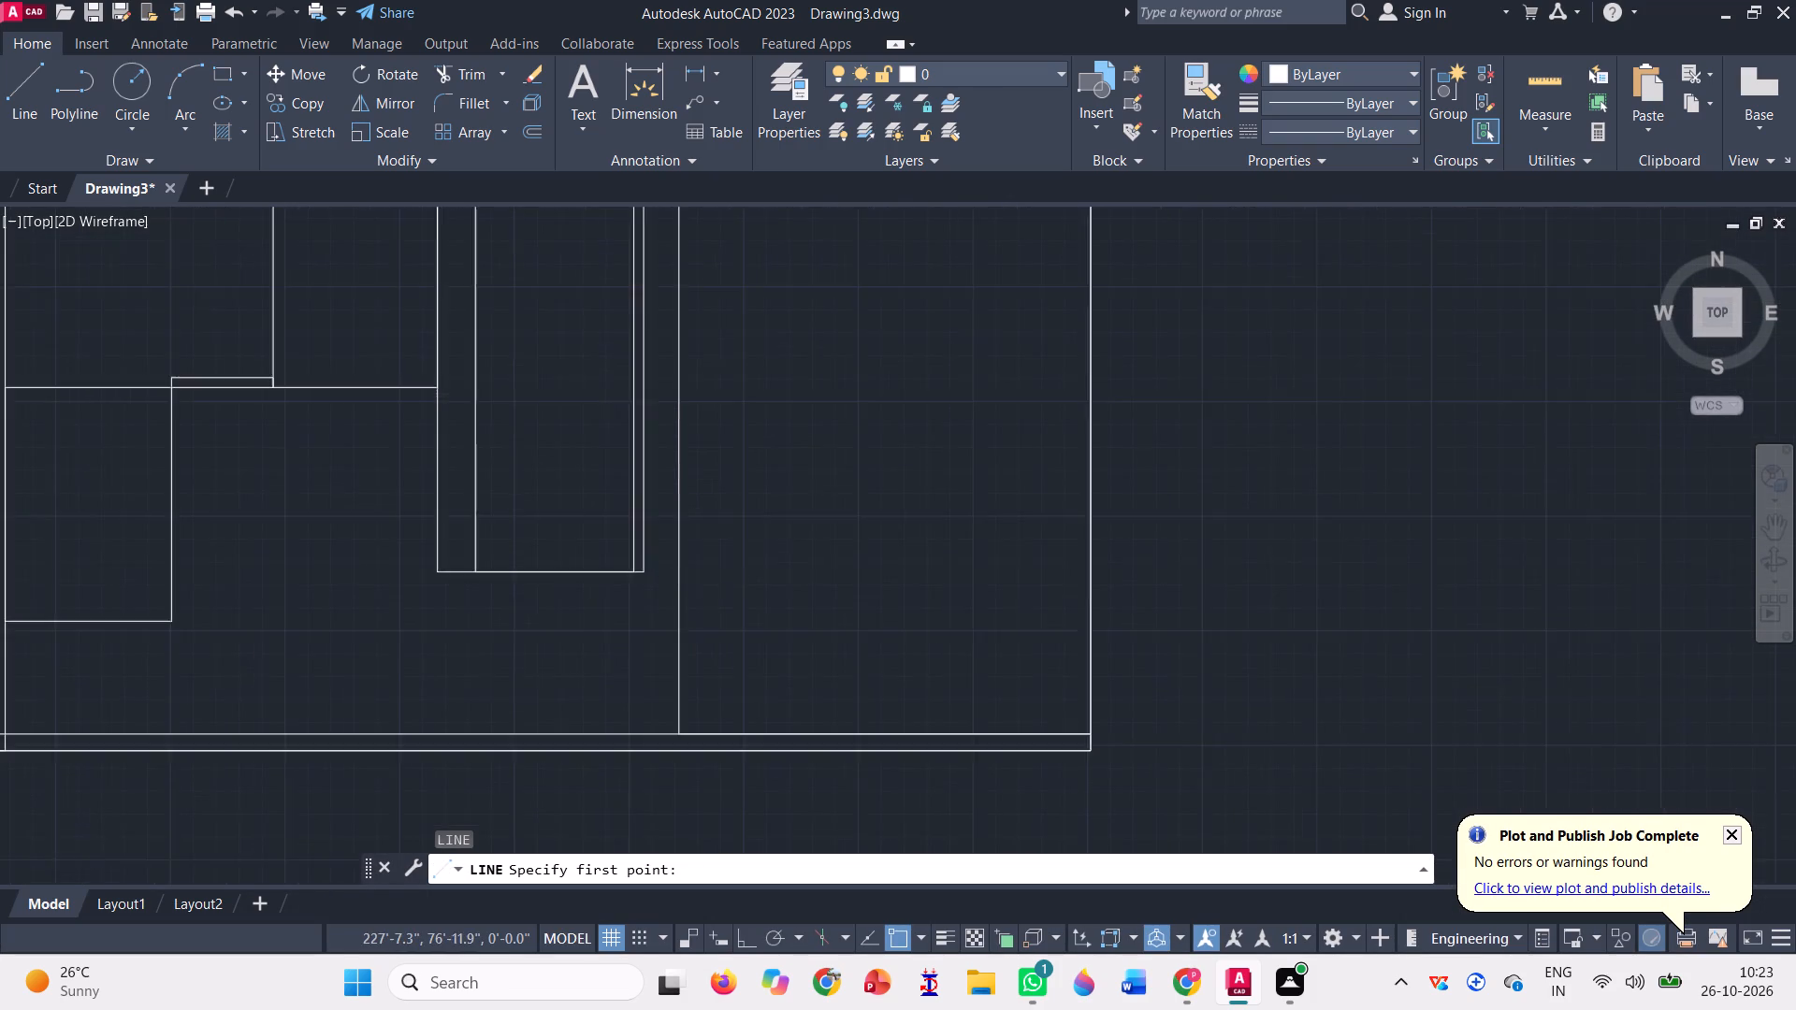
{"action": "scroll", "coordinate": [701, 576], "scroll_direction": "up", "scroll_amount": 1}
{"action": "left_click", "coordinate": [609, 566]}
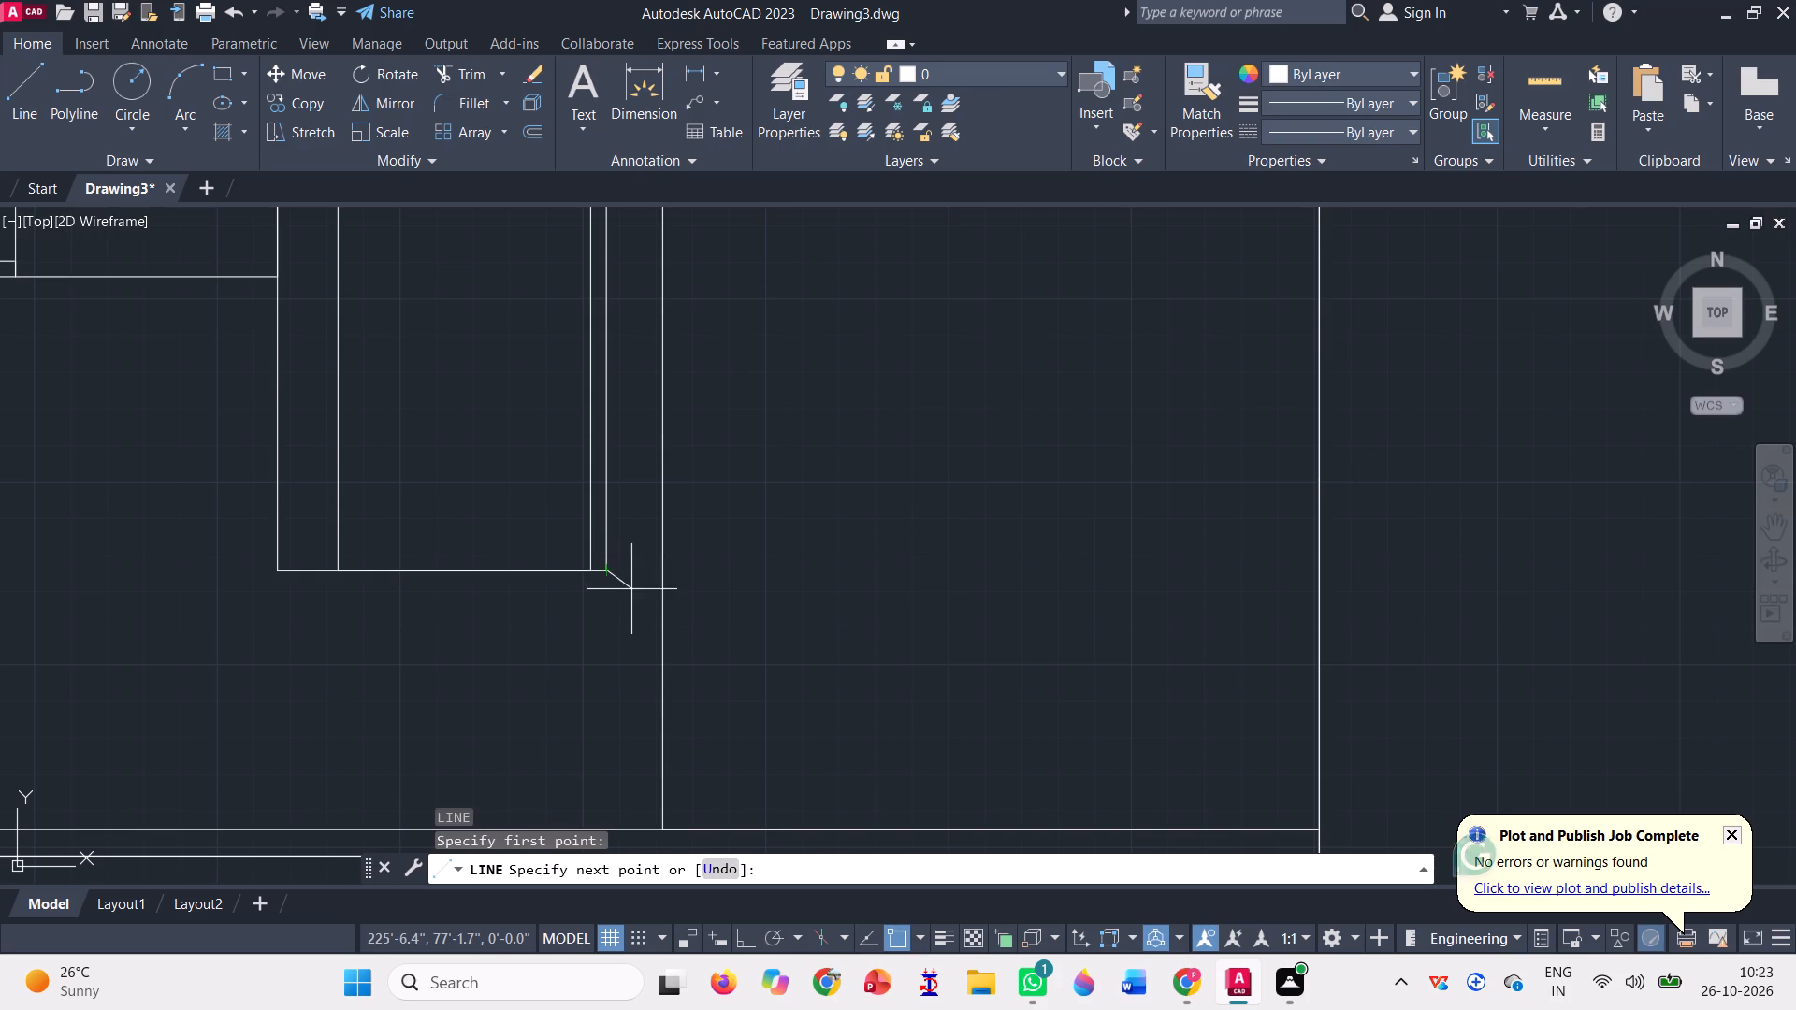
{"action": "left_click", "coordinate": [665, 601]}
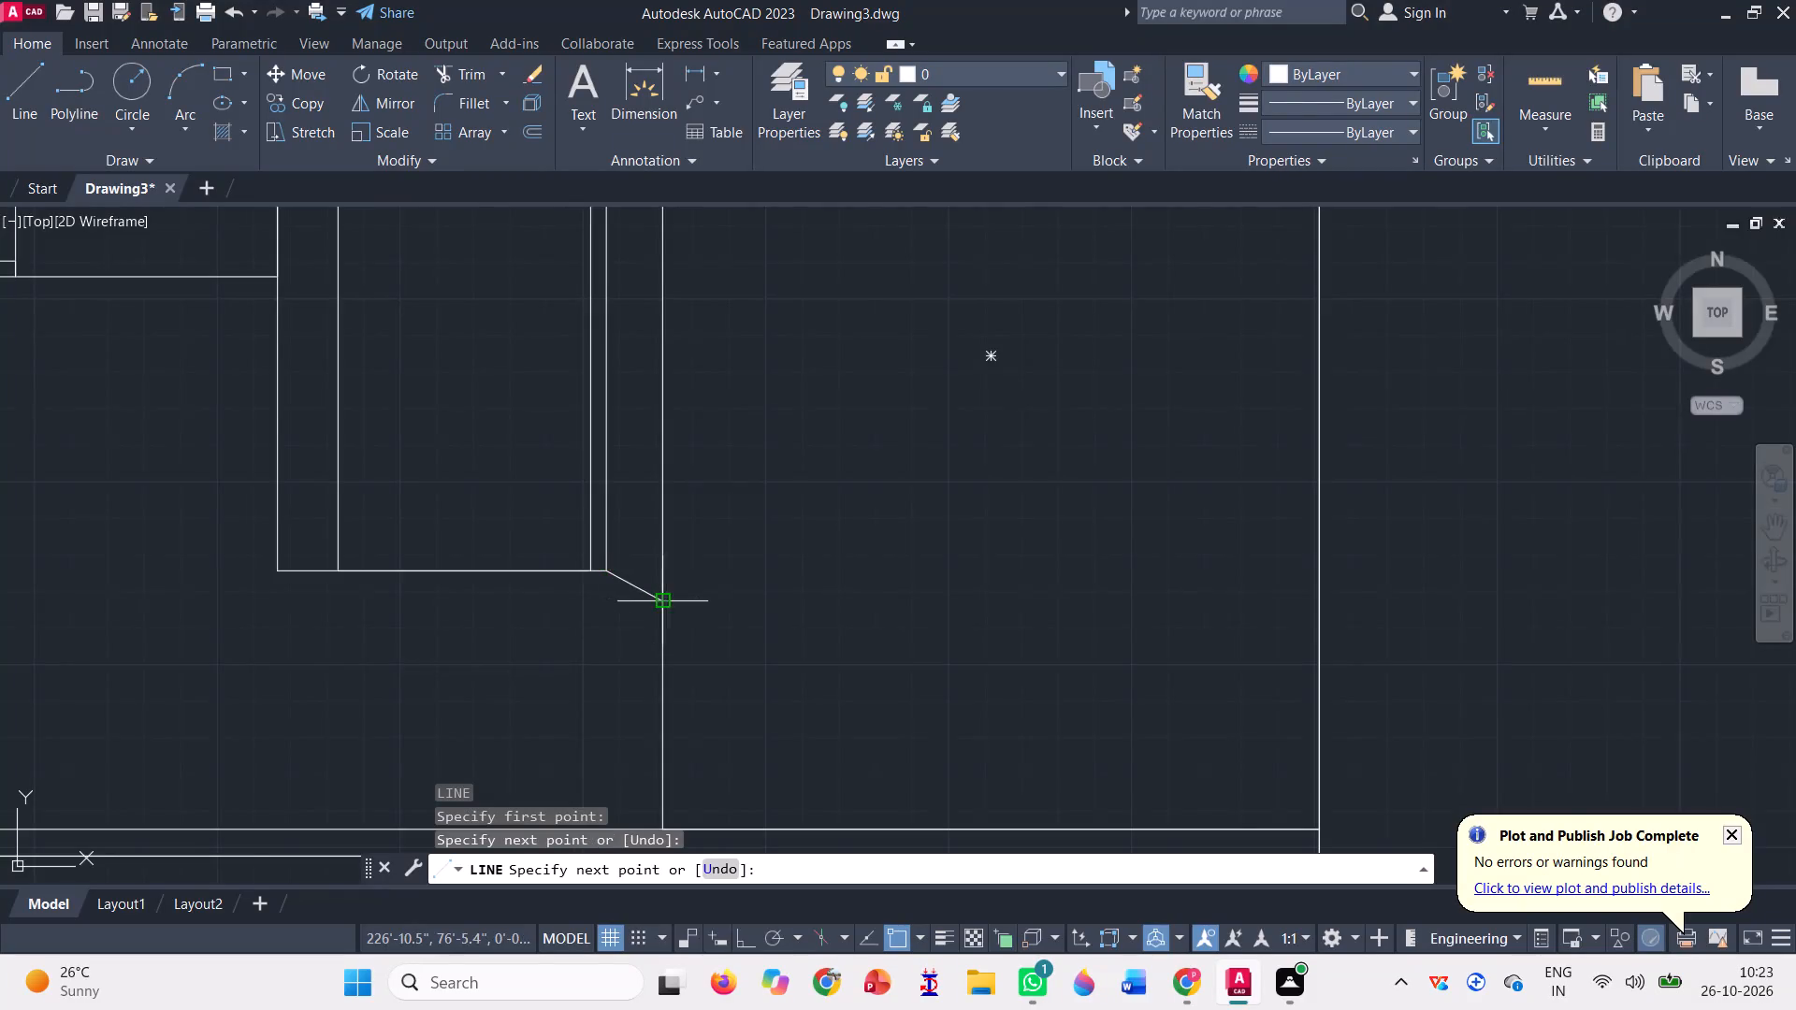
{"action": "scroll", "coordinate": [659, 614], "scroll_direction": "down", "scroll_amount": 2}
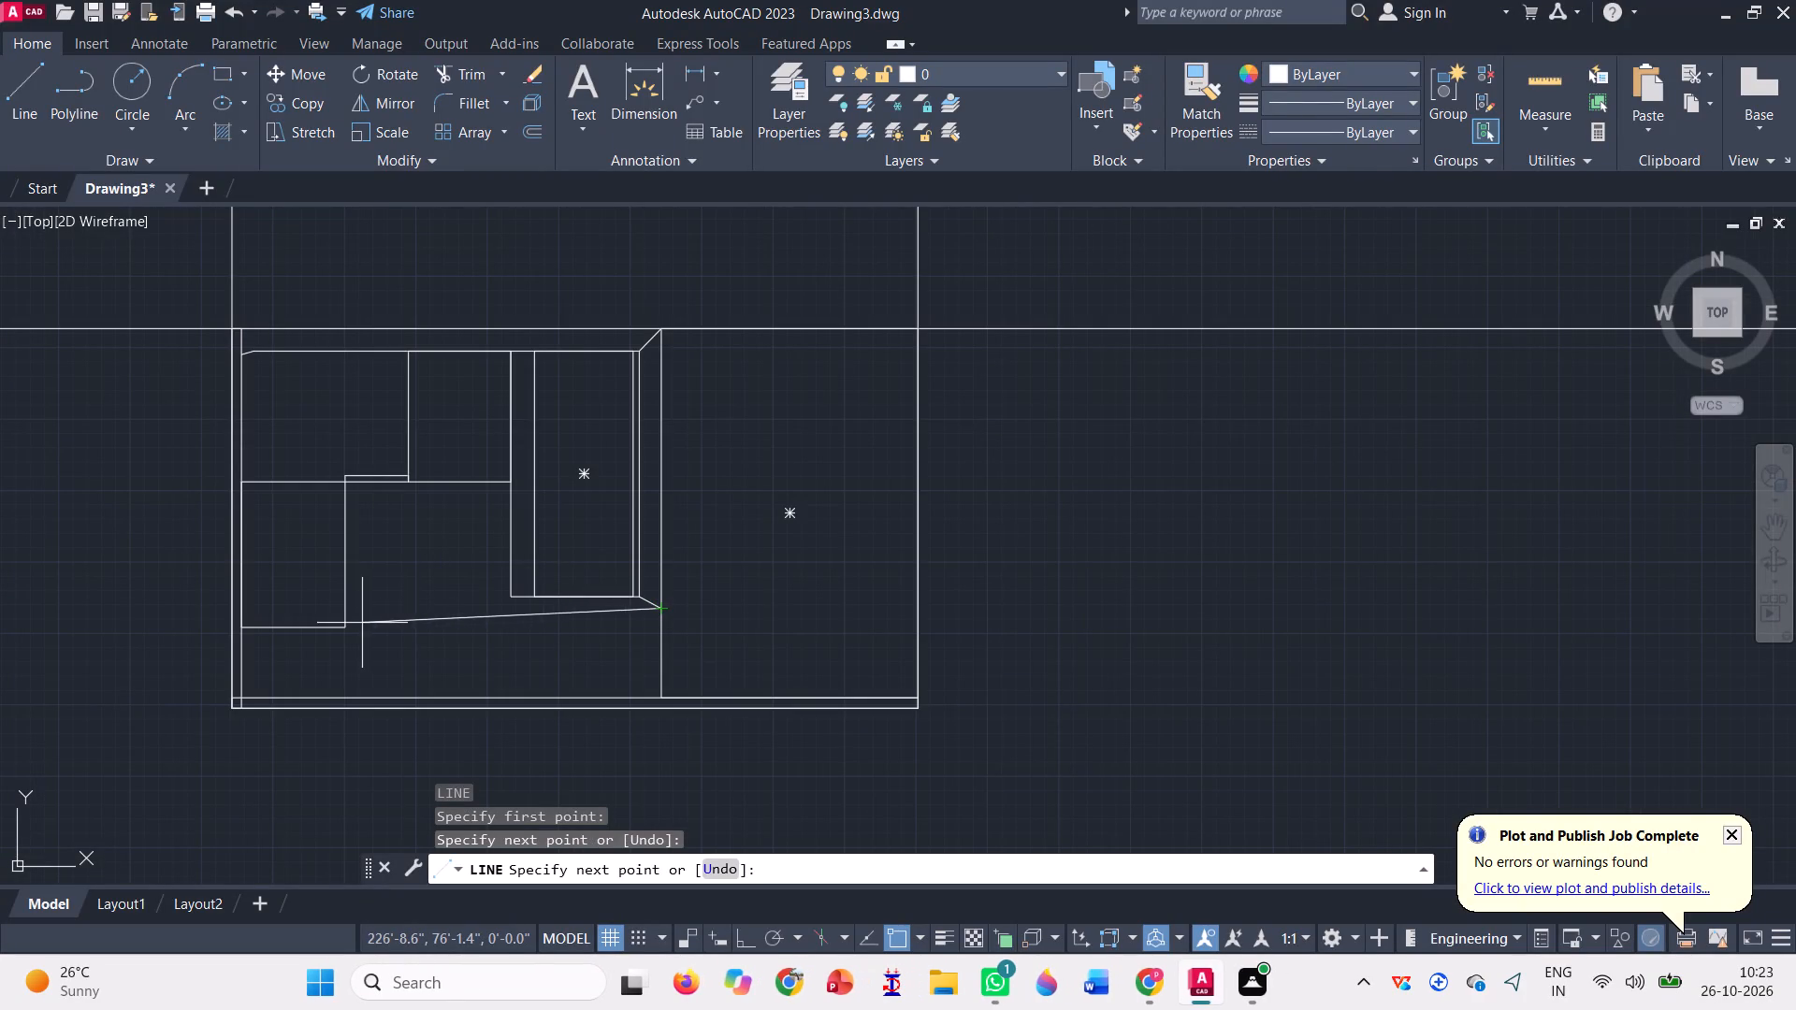
{"action": "key", "text": "F8"}
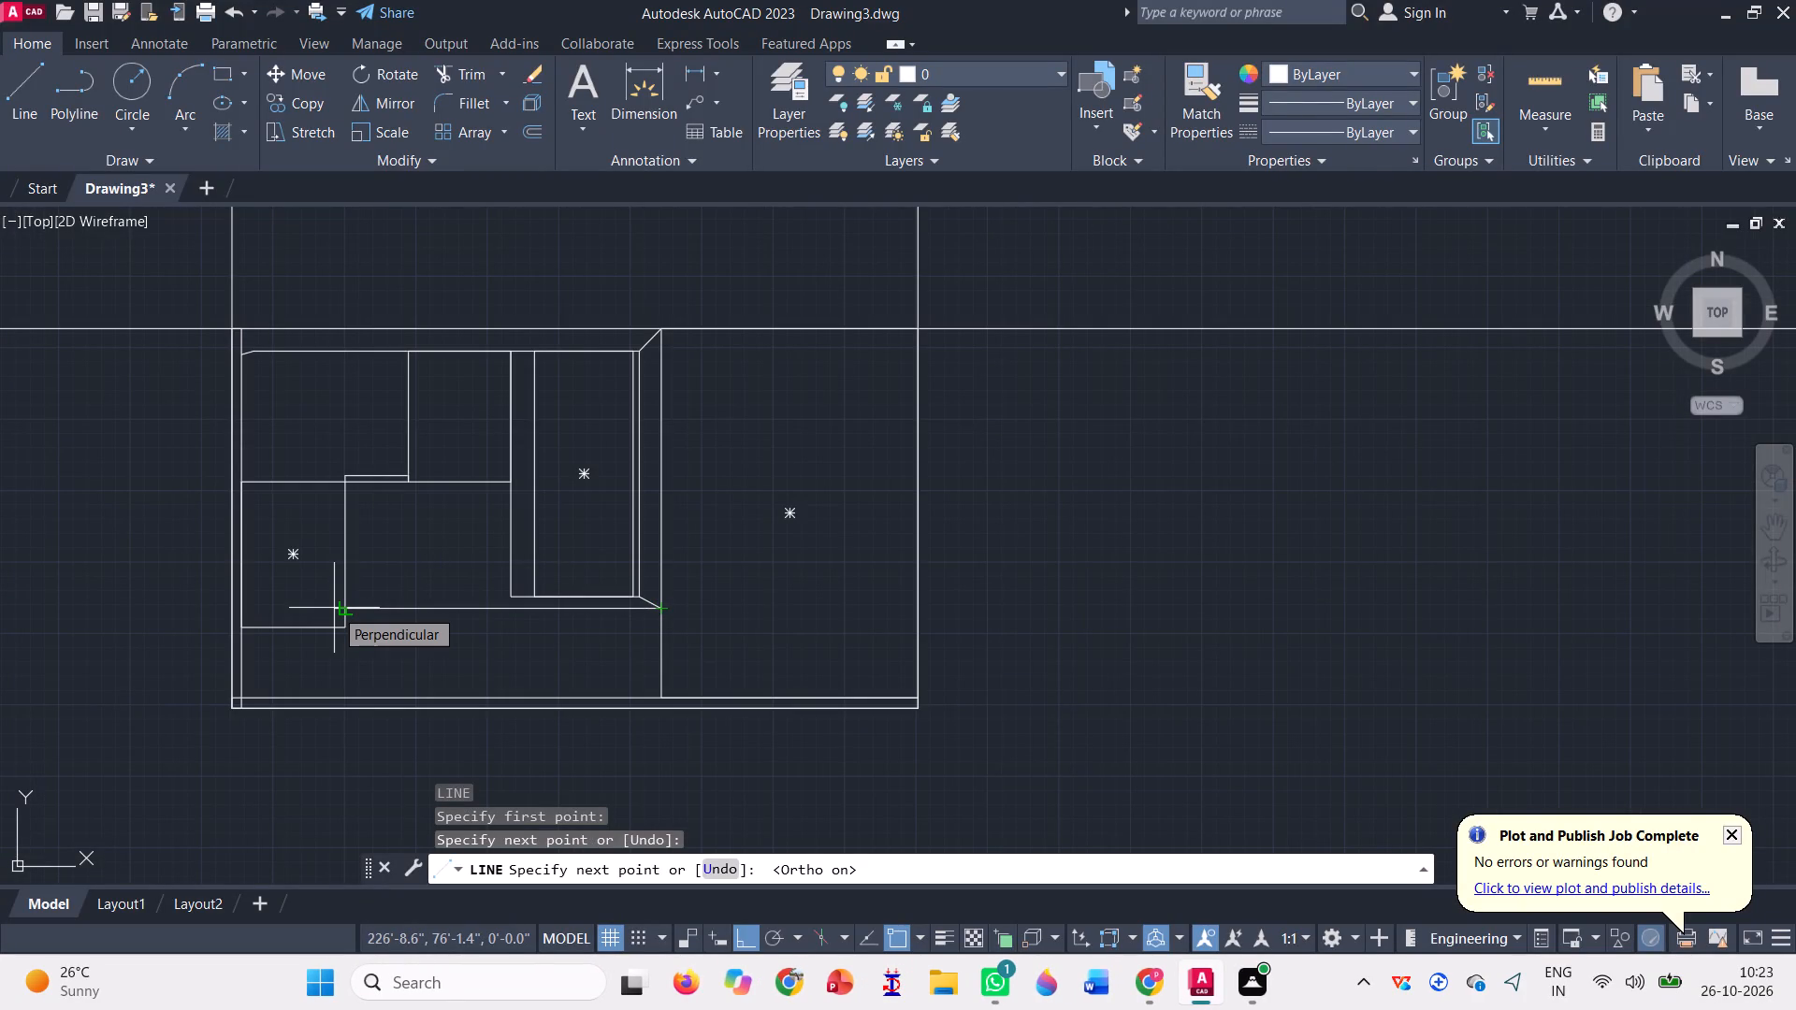
{"action": "scroll", "coordinate": [334, 608], "scroll_direction": "up", "scroll_amount": 2}
{"action": "left_click", "coordinate": [351, 607]}
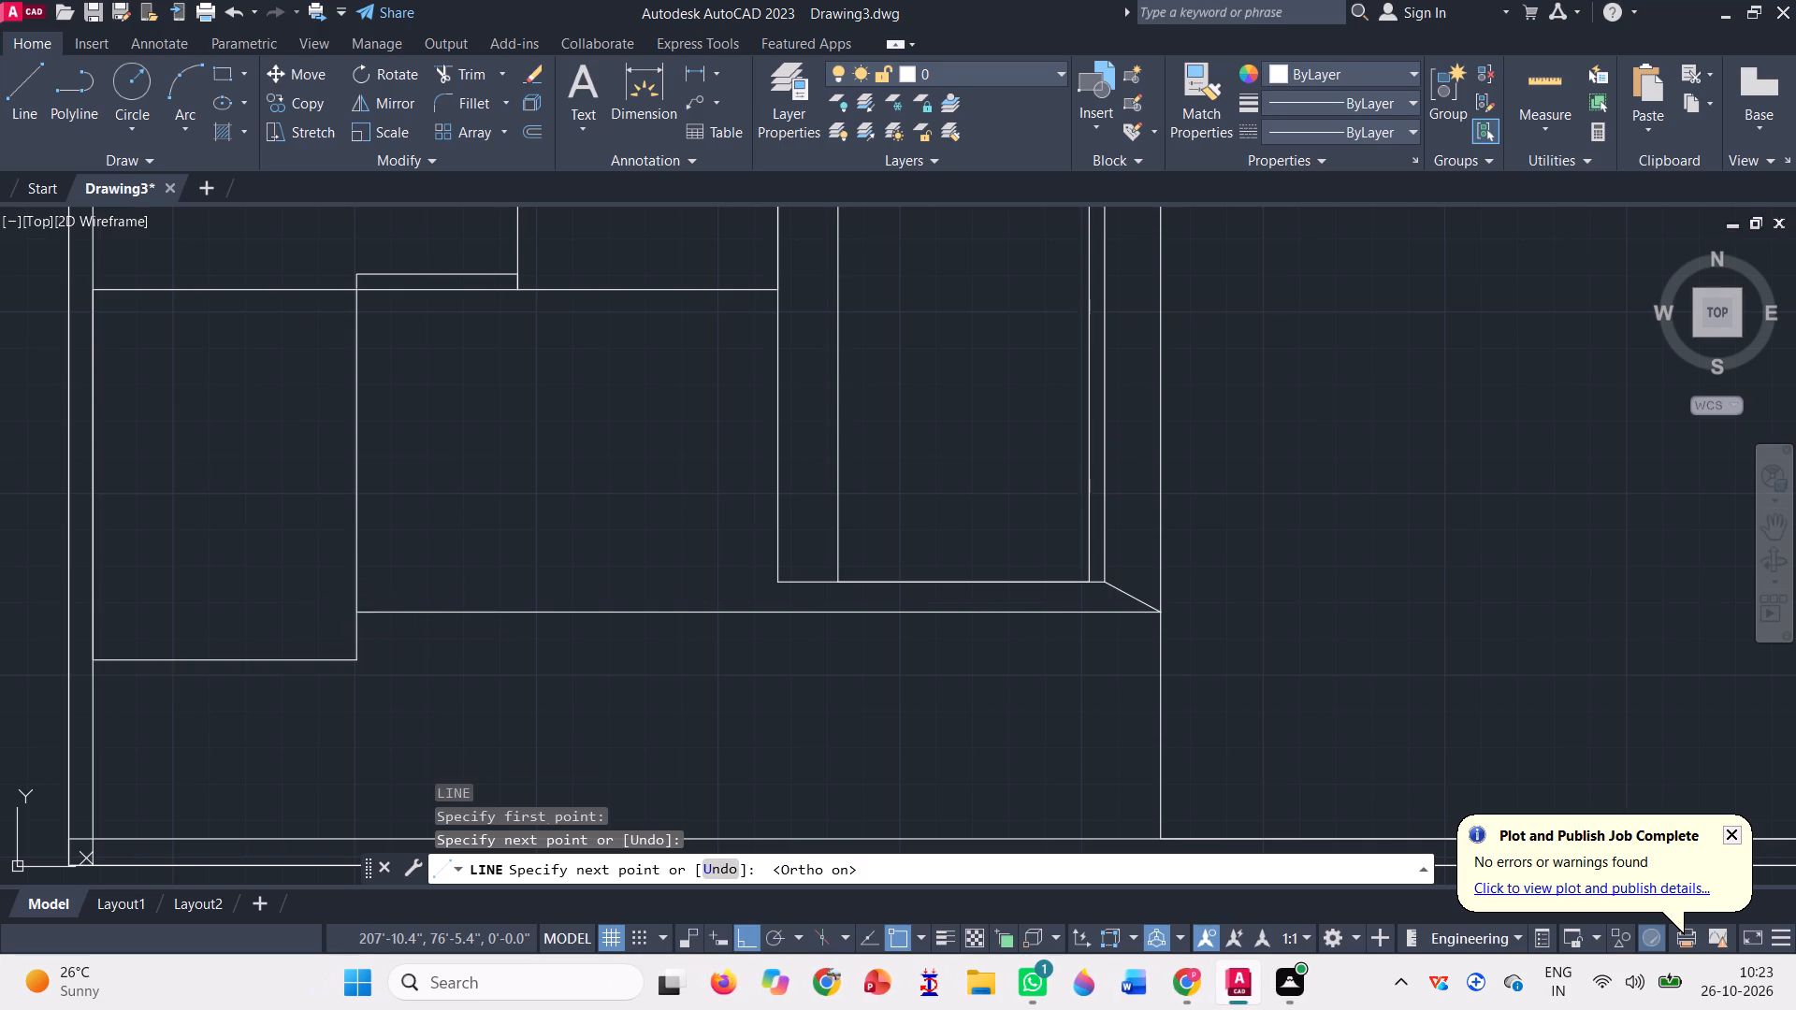
{"action": "scroll", "coordinate": [354, 629], "scroll_direction": "down", "scroll_amount": 2}
{"action": "key", "text": "space"}
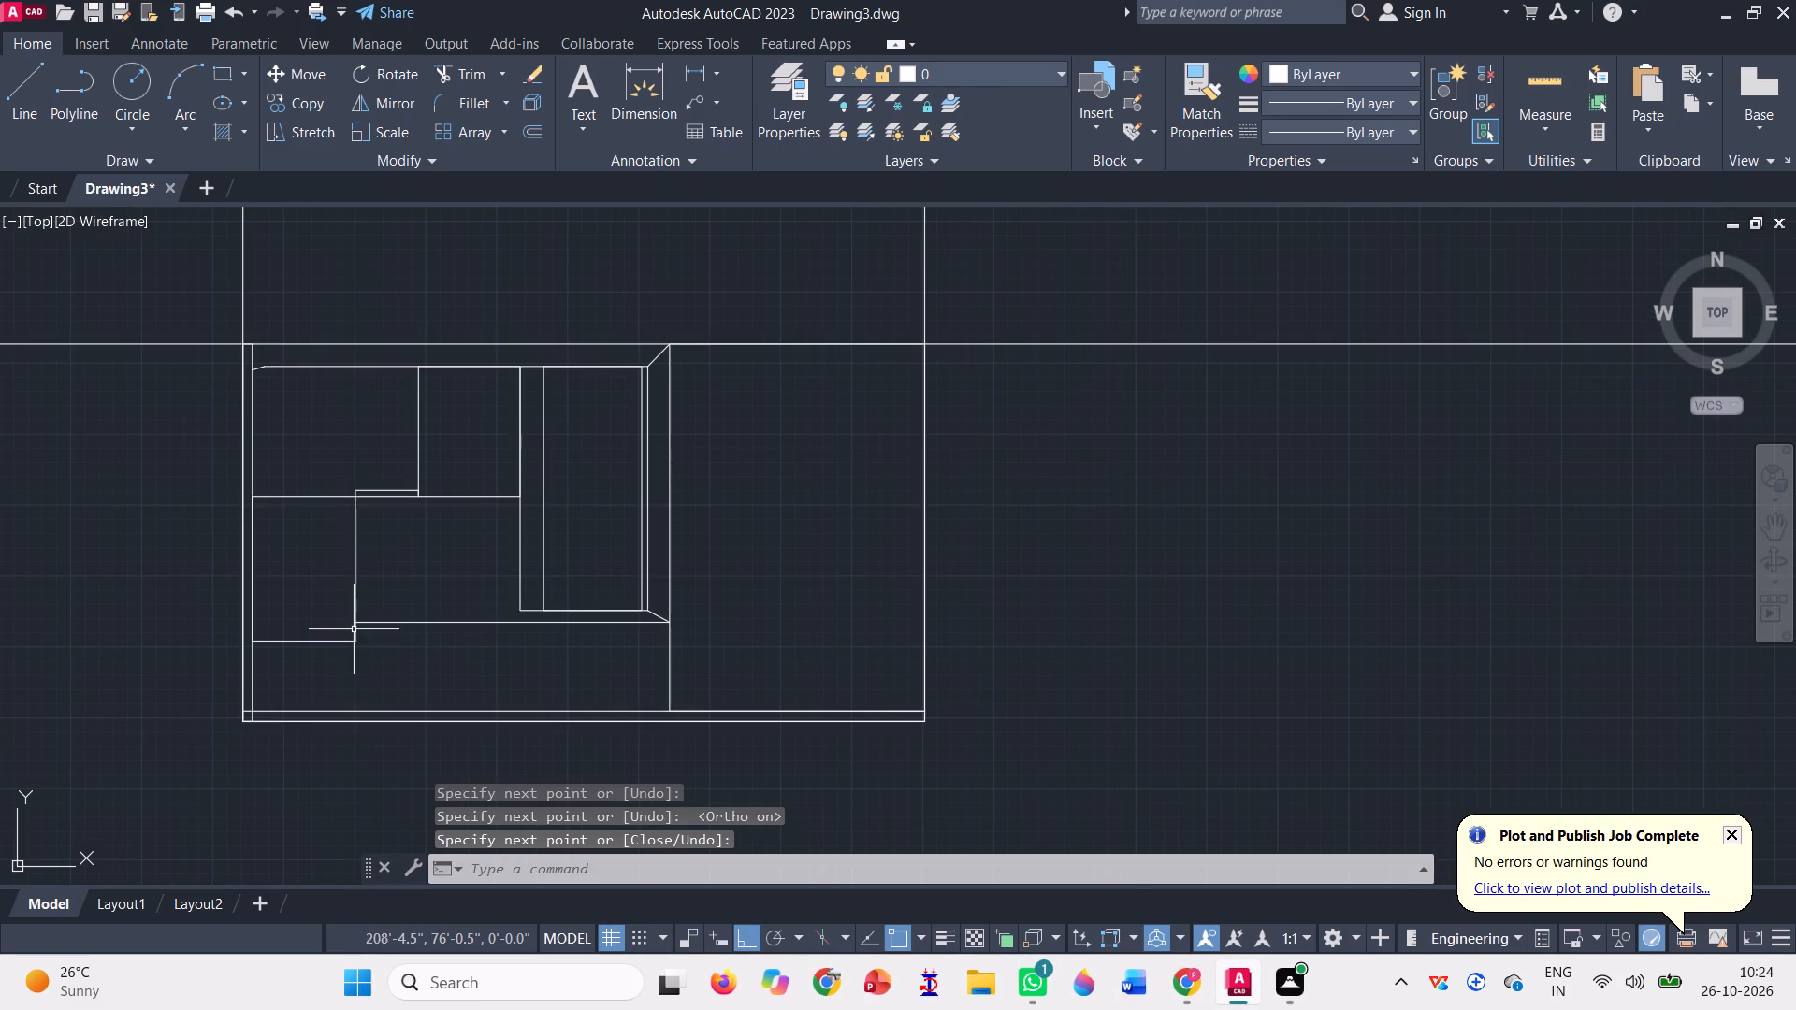
Draw a rectangle about 15'-6" wide by 5'-3" high from the diagonal's lower end down to the south strip's inner edge.
{"action": "left_click", "coordinate": [225, 65]}
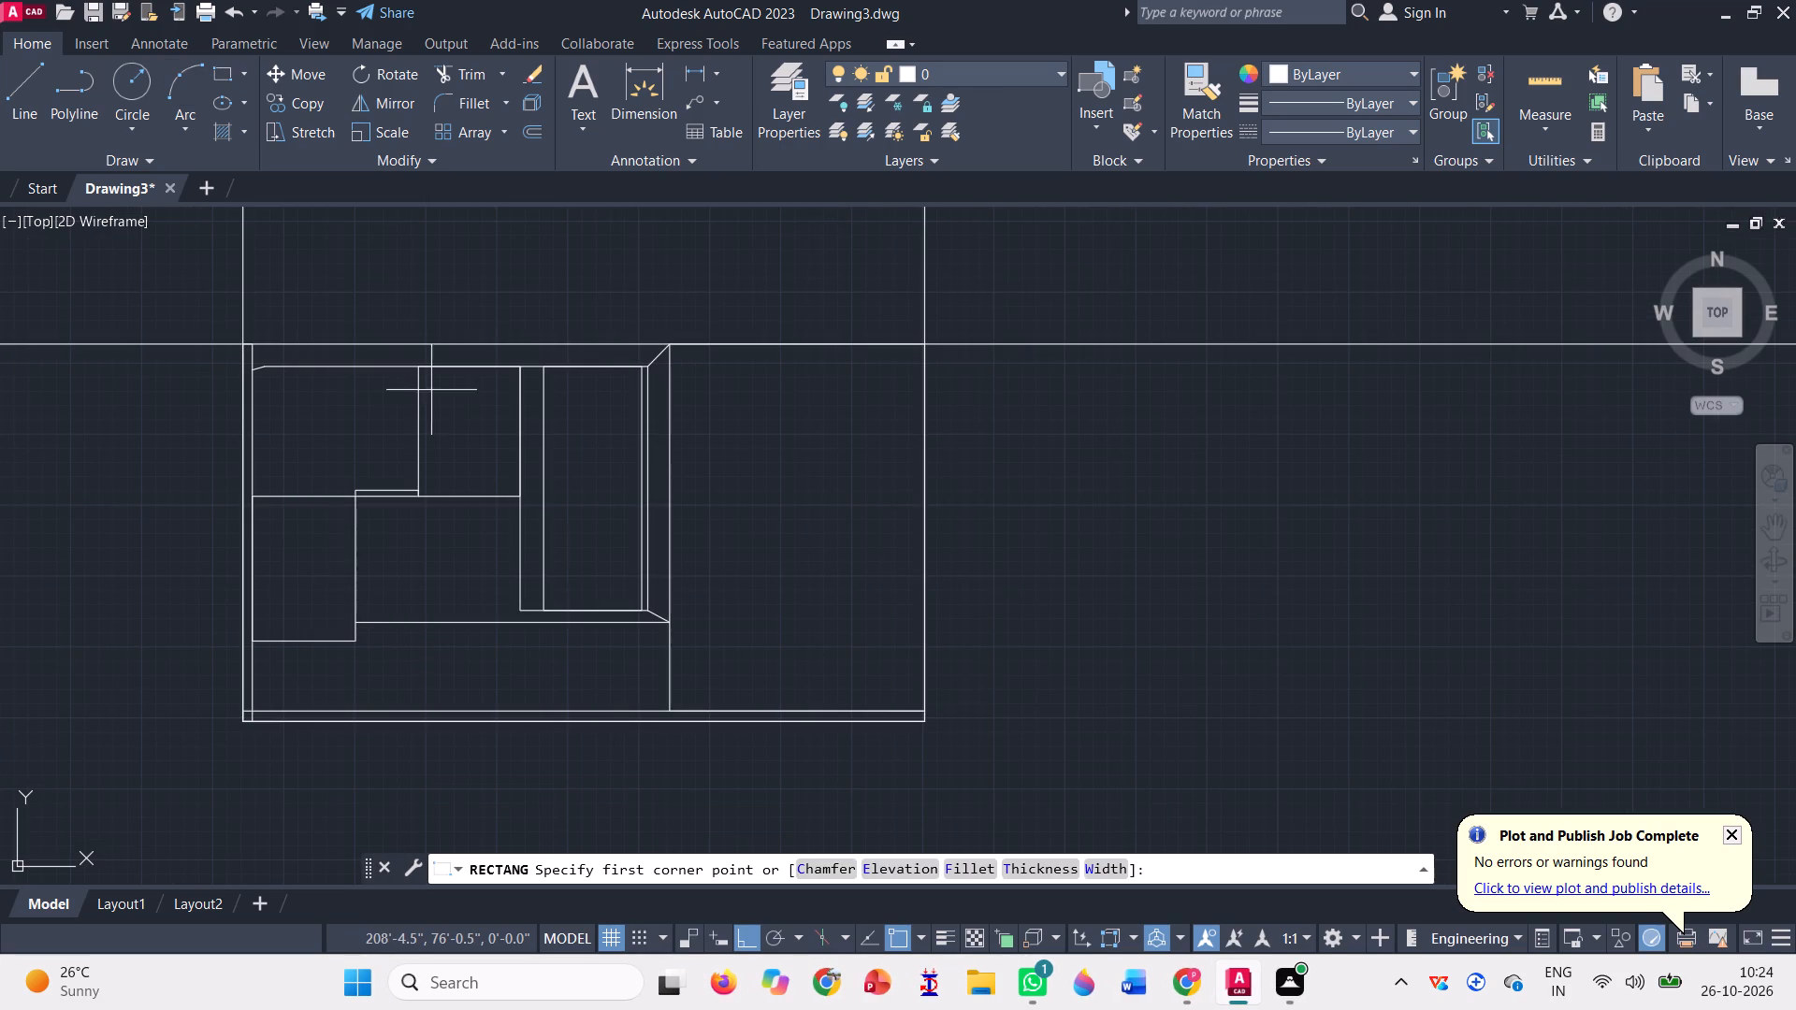
{"action": "left_click", "coordinate": [673, 623]}
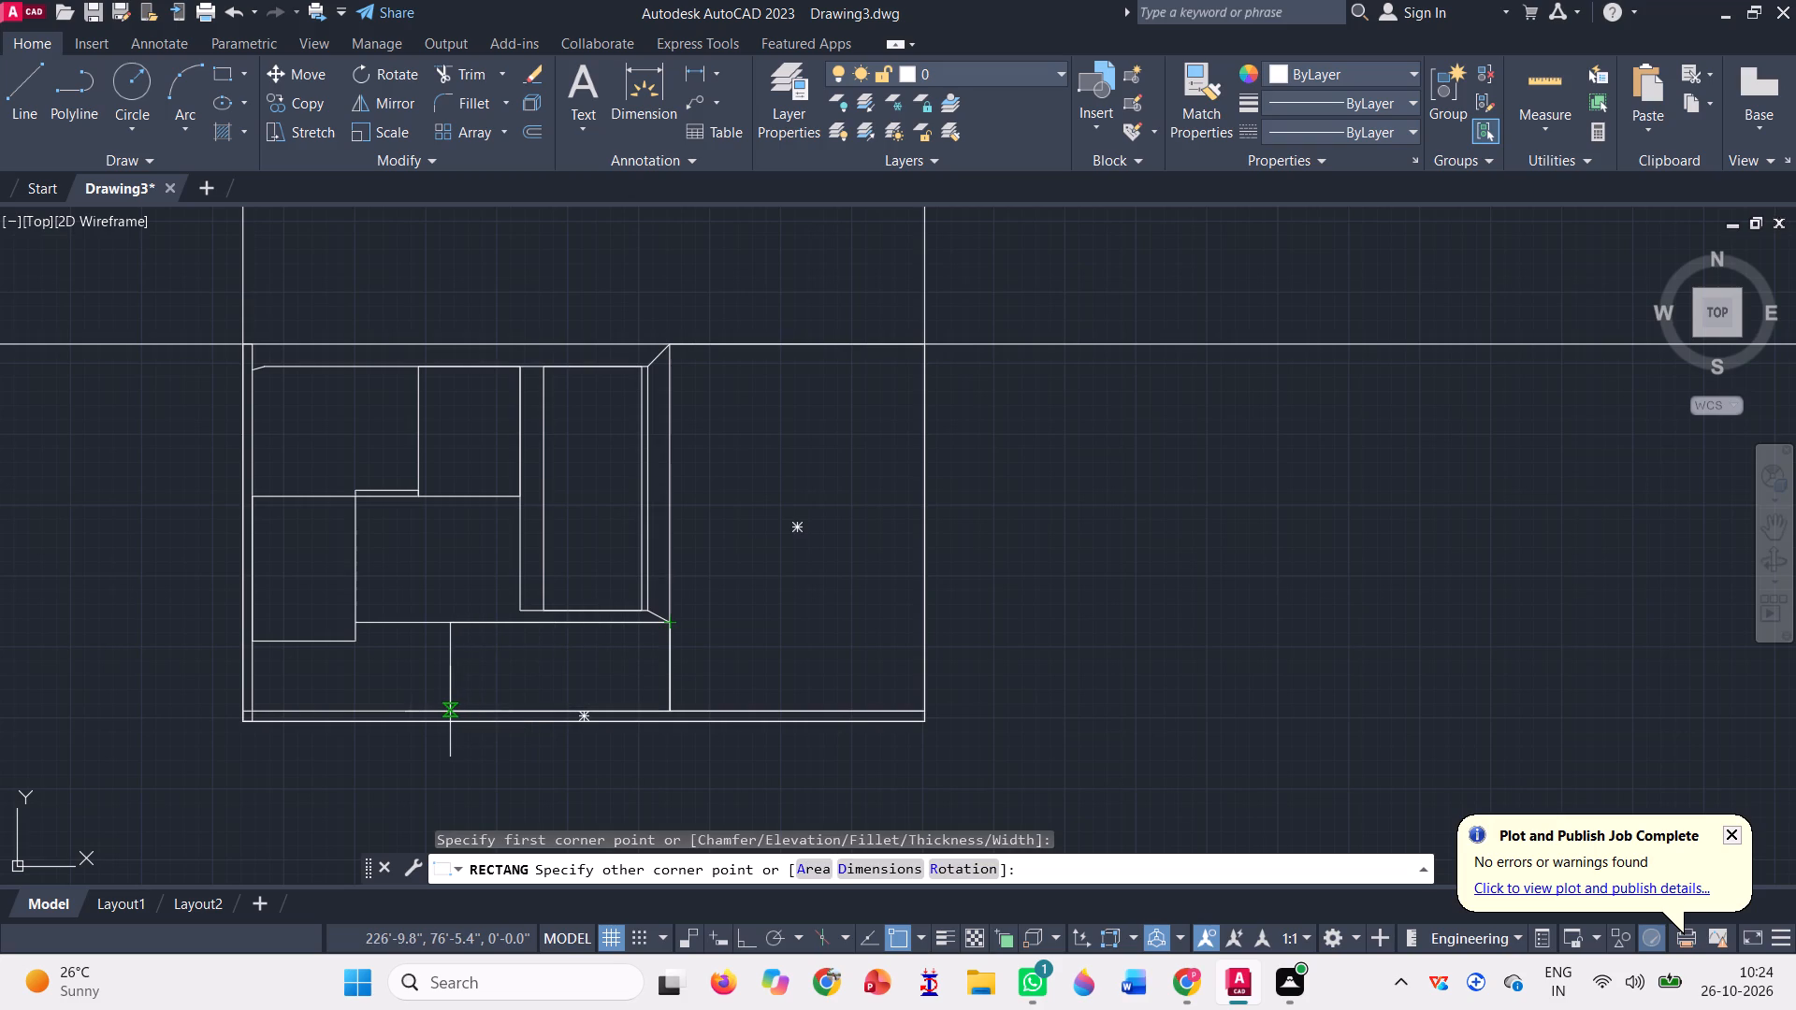
{"action": "left_click", "coordinate": [403, 711]}
Draw a horizontal line across the south rectangle, about 10" above its bottom edge.
{"action": "left_click", "coordinate": [24, 94]}
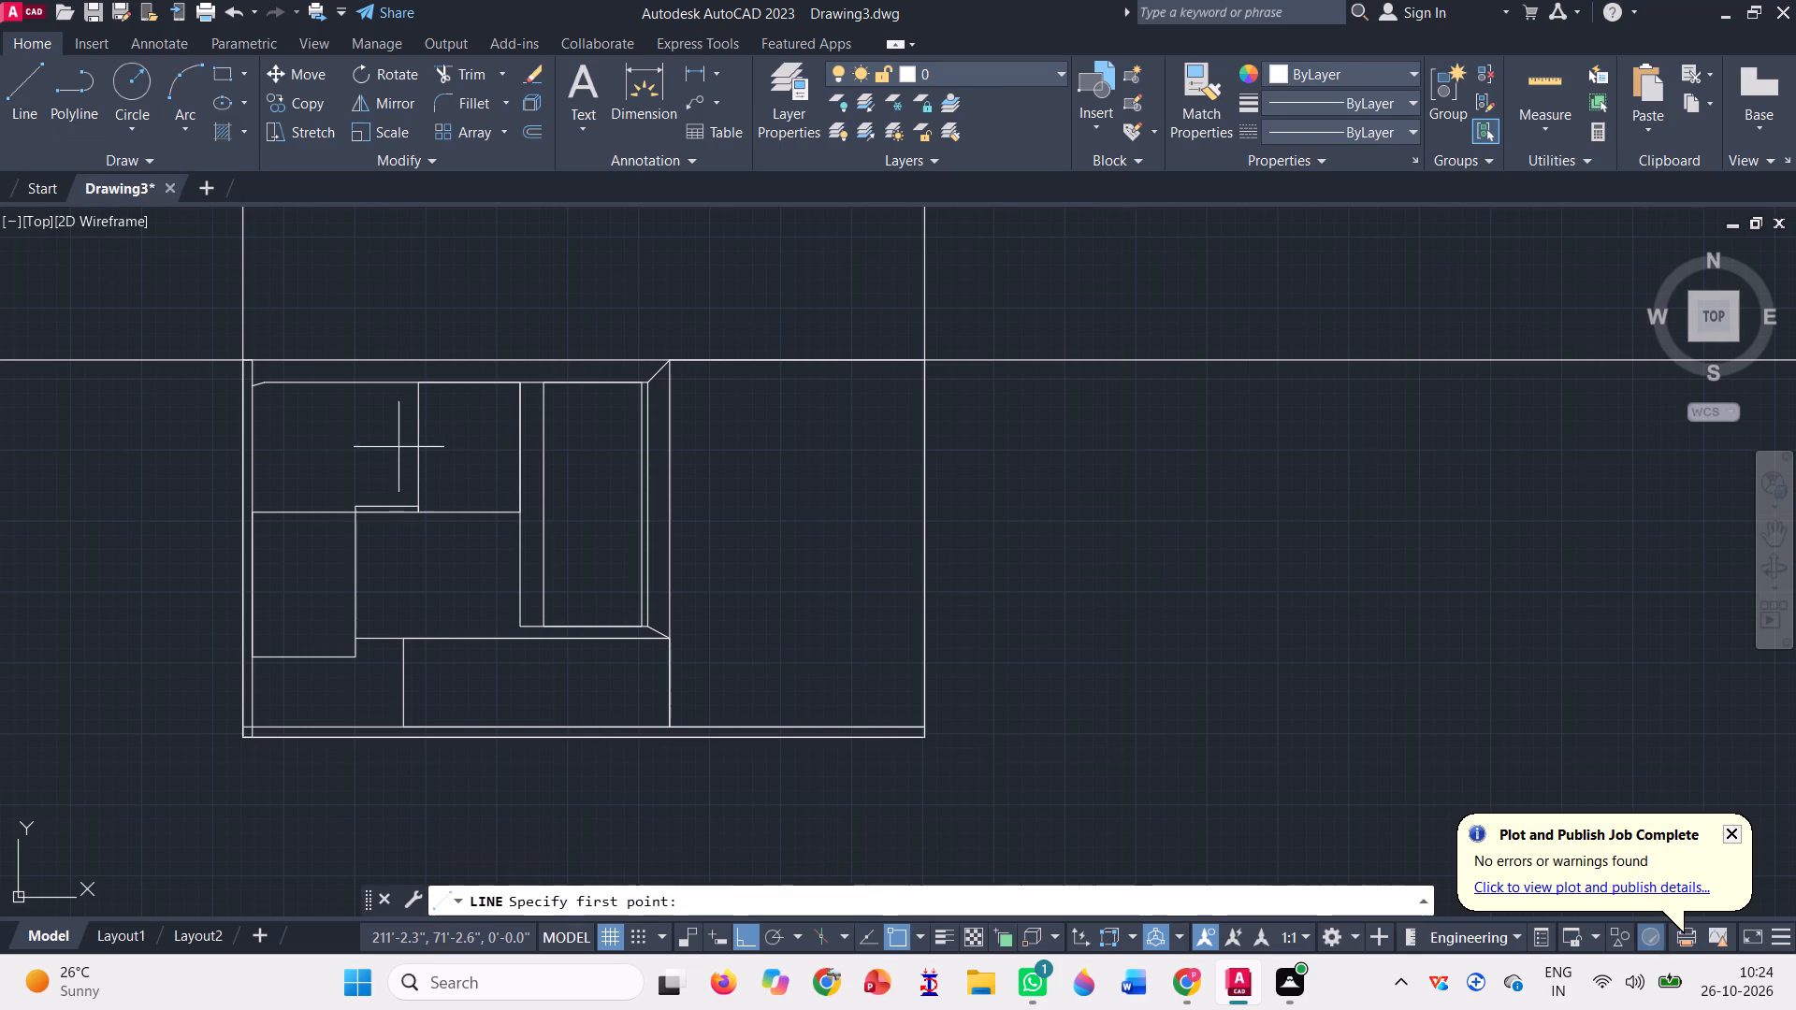
{"action": "scroll", "coordinate": [525, 753], "scroll_direction": "up", "scroll_amount": 2}
{"action": "left_click", "coordinate": [216, 652]}
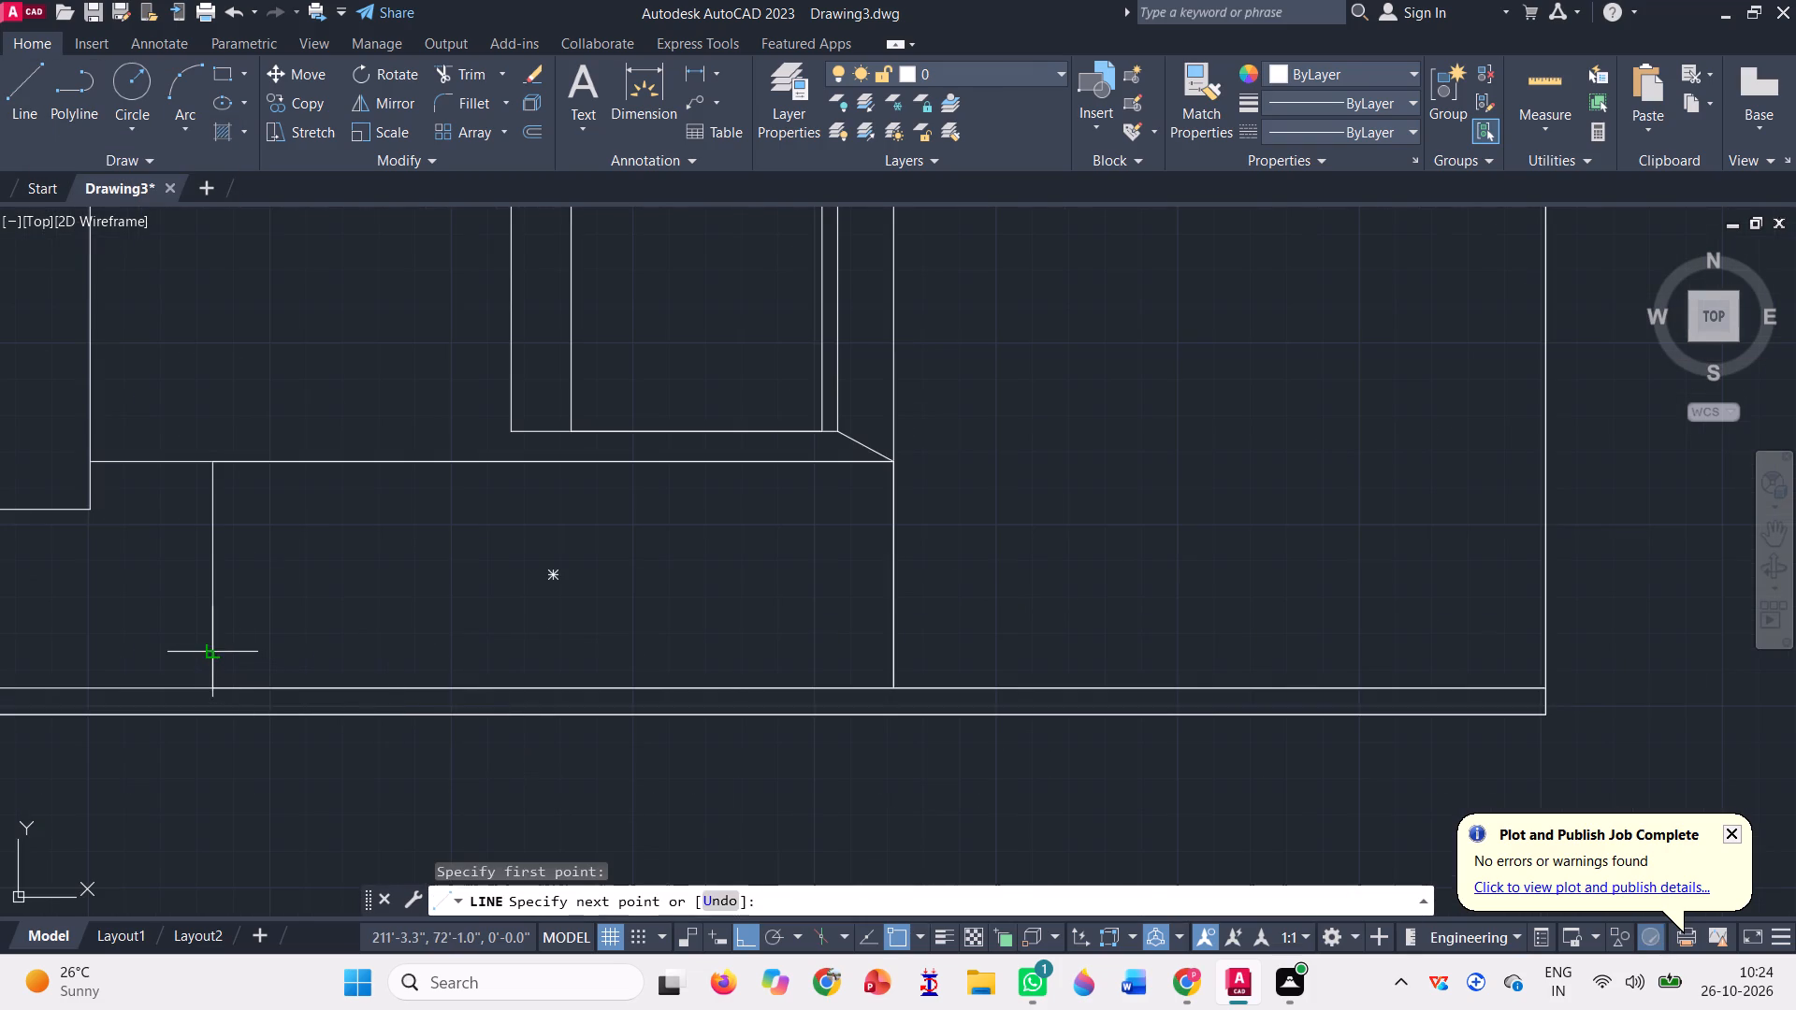
{"action": "left_click", "coordinate": [891, 655]}
{"action": "scroll", "coordinate": [495, 704], "scroll_direction": "down", "scroll_amount": 1}
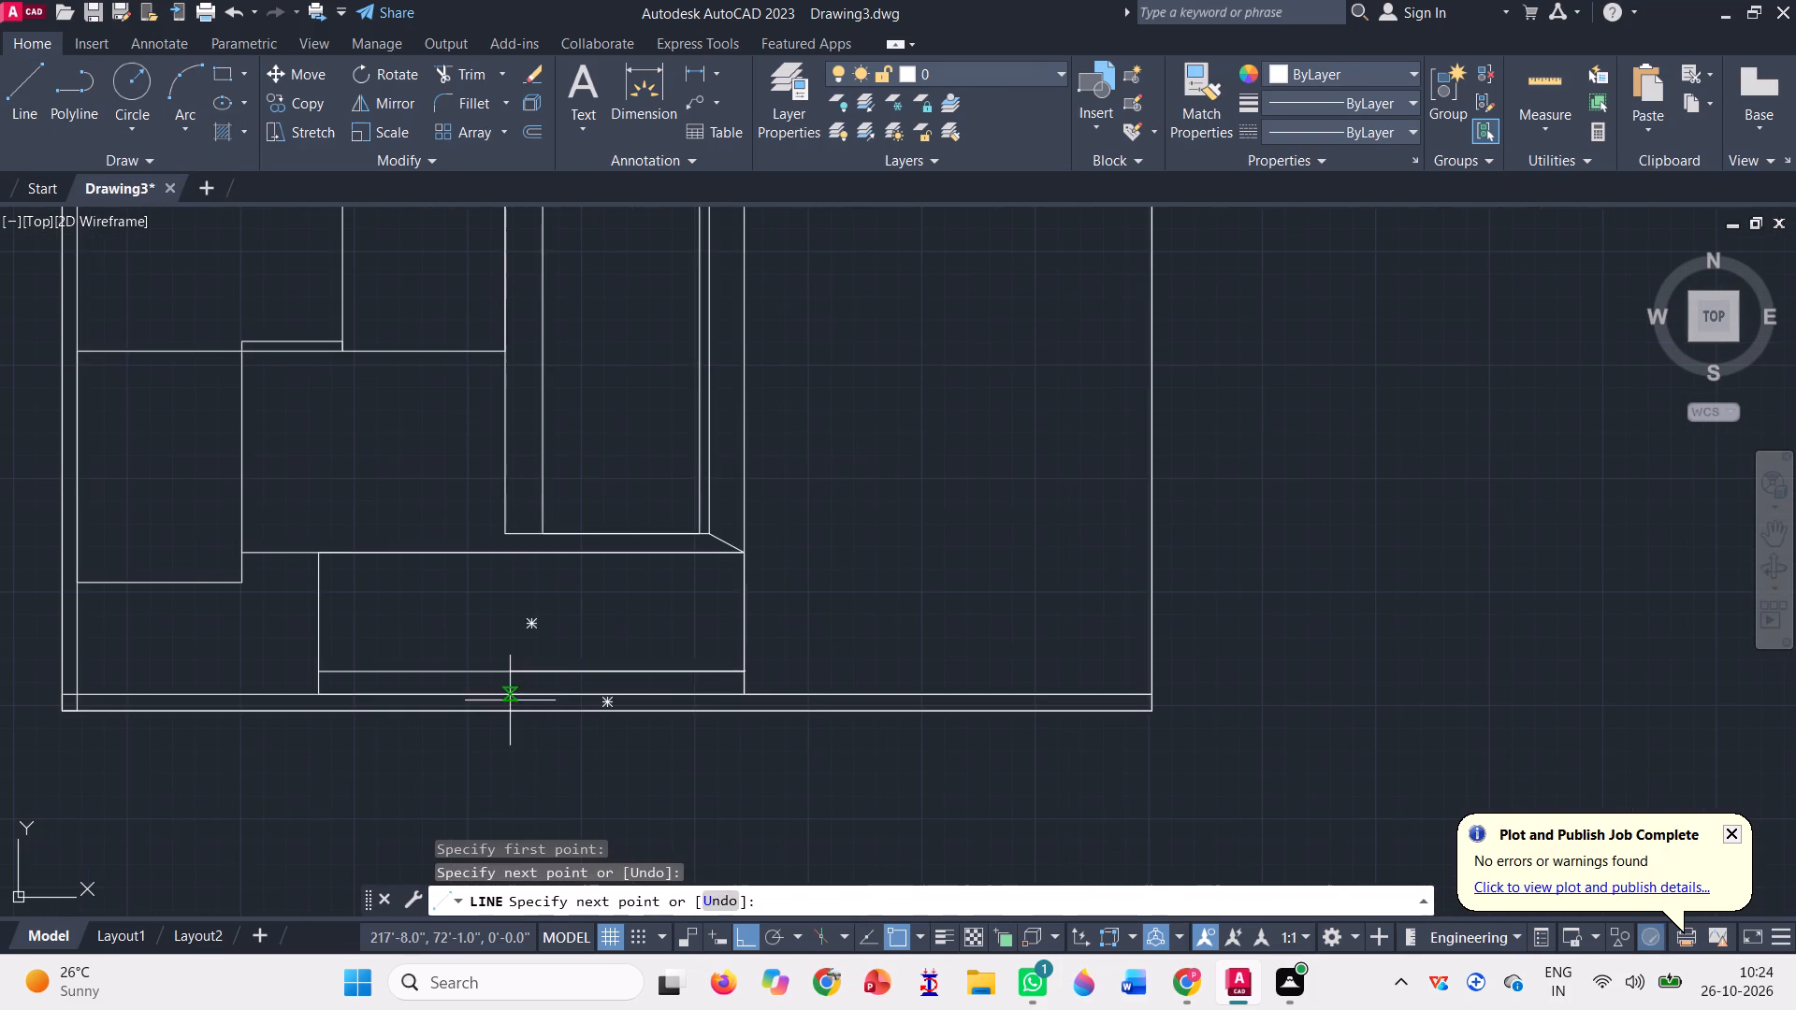
{"action": "key", "text": "space"}
Copy the horizontal line about 2" north, using its west end as the base point.
{"action": "scroll", "coordinate": [392, 639], "scroll_direction": "up", "scroll_amount": 1}
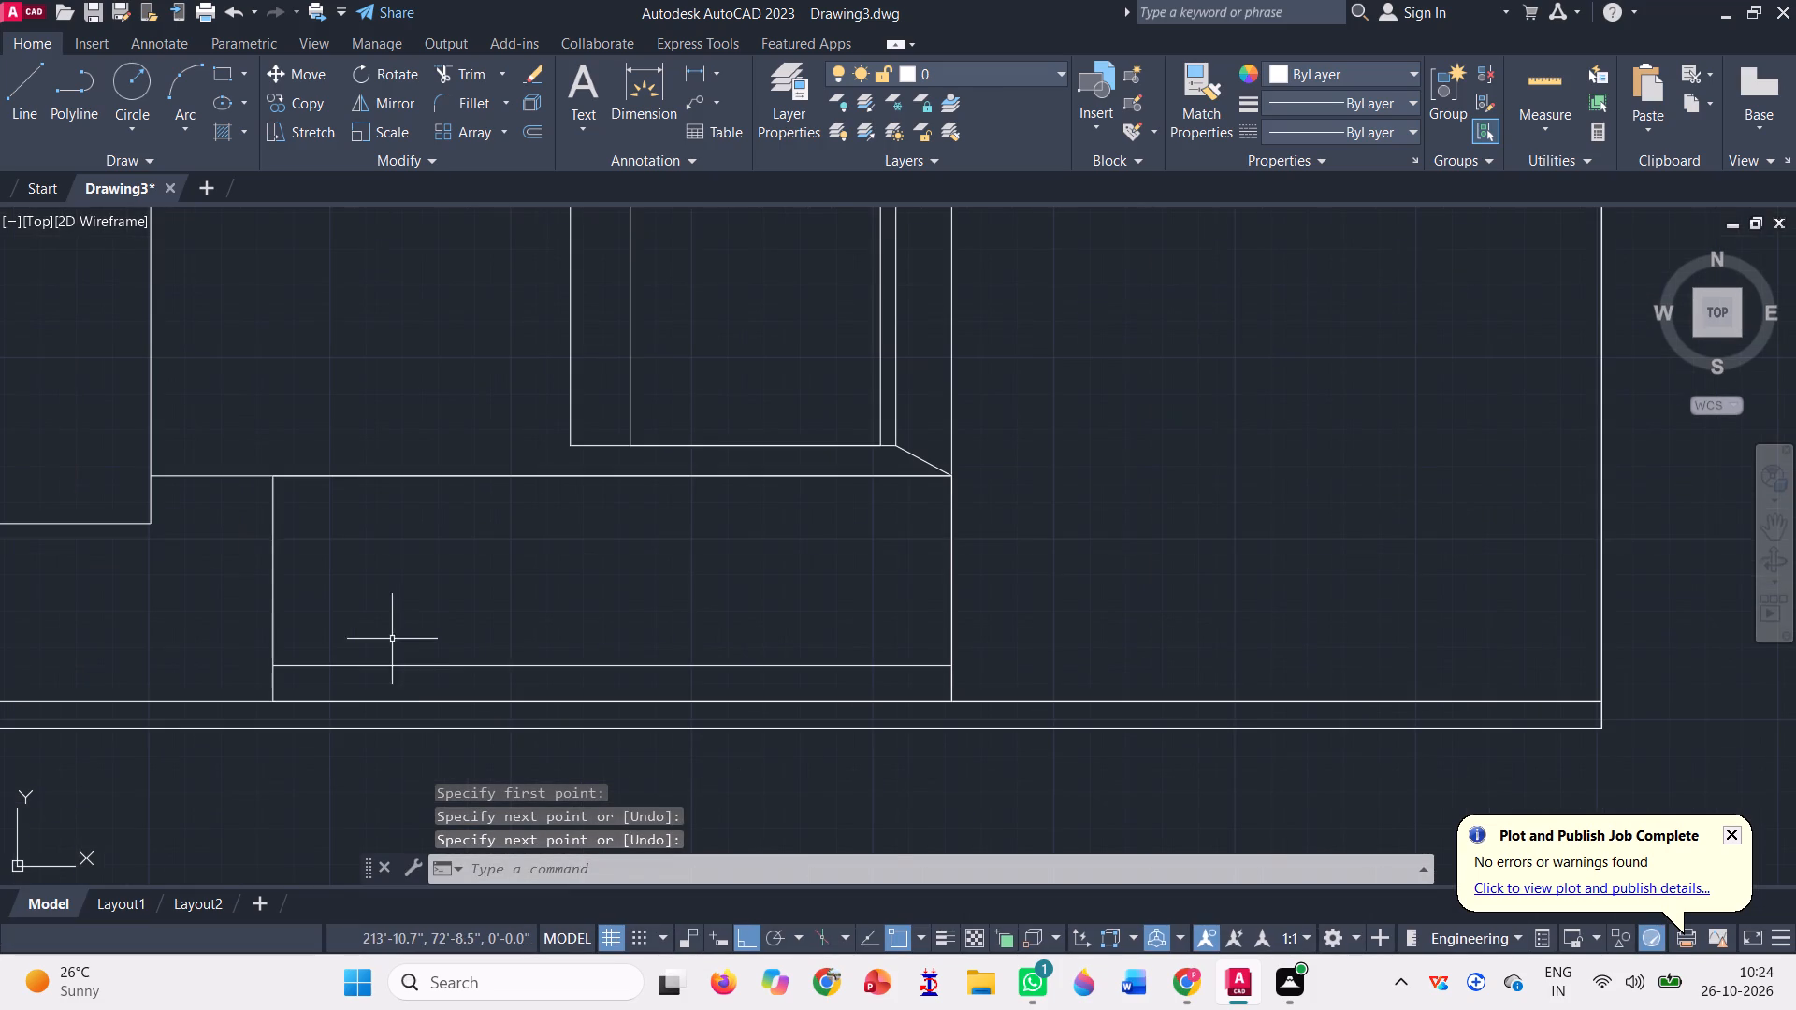
{"action": "left_click", "coordinate": [412, 673]}
{"action": "left_click", "coordinate": [384, 660]}
{"action": "type", "text": "co"}
{"action": "key", "text": "space"}
{"action": "scroll", "coordinate": [256, 697], "scroll_direction": "up", "scroll_amount": 3}
{"action": "left_click", "coordinate": [320, 639]}
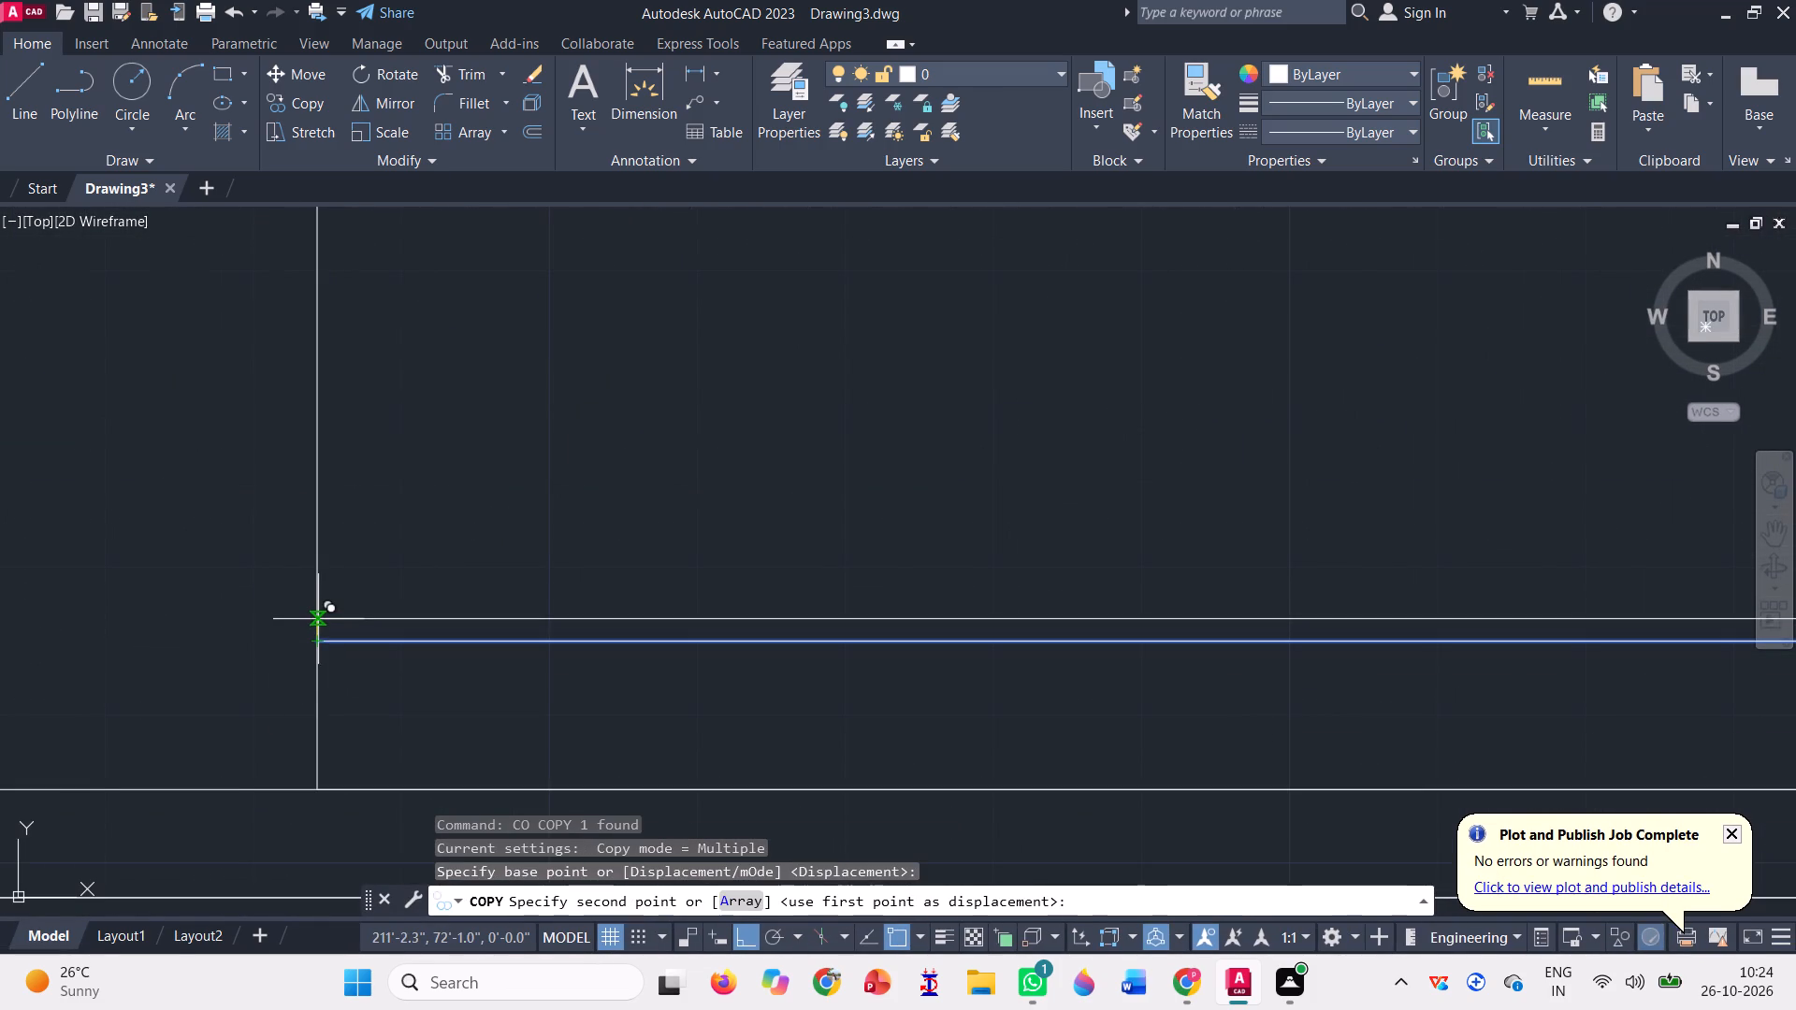
{"action": "left_click", "coordinate": [315, 614]}
{"action": "scroll", "coordinate": [325, 694], "scroll_direction": "down", "scroll_amount": 1}
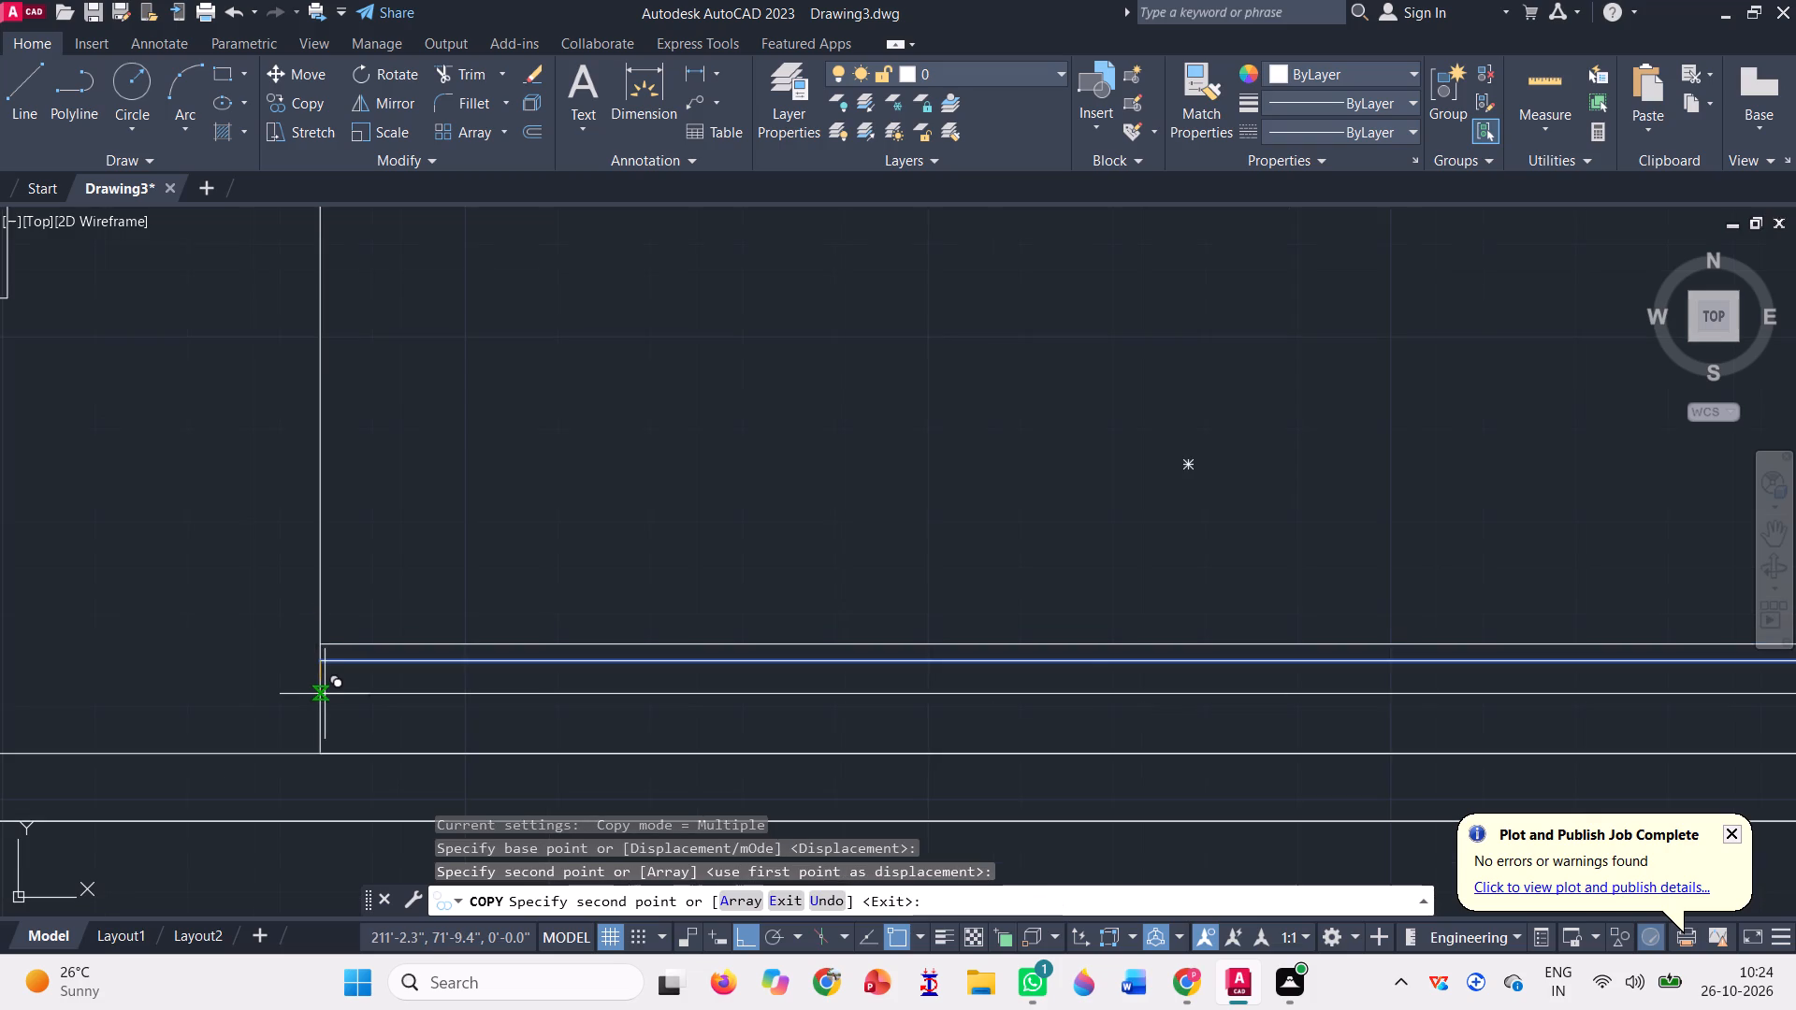
{"action": "scroll", "coordinate": [325, 694], "scroll_direction": "down", "scroll_amount": 1}
{"action": "key", "text": "Escape"}
Copy the paired horizontal lines four times north at about 1' spacing, using the south rectangle's southwest corner as the base point.
{"action": "left_click", "coordinate": [476, 682]}
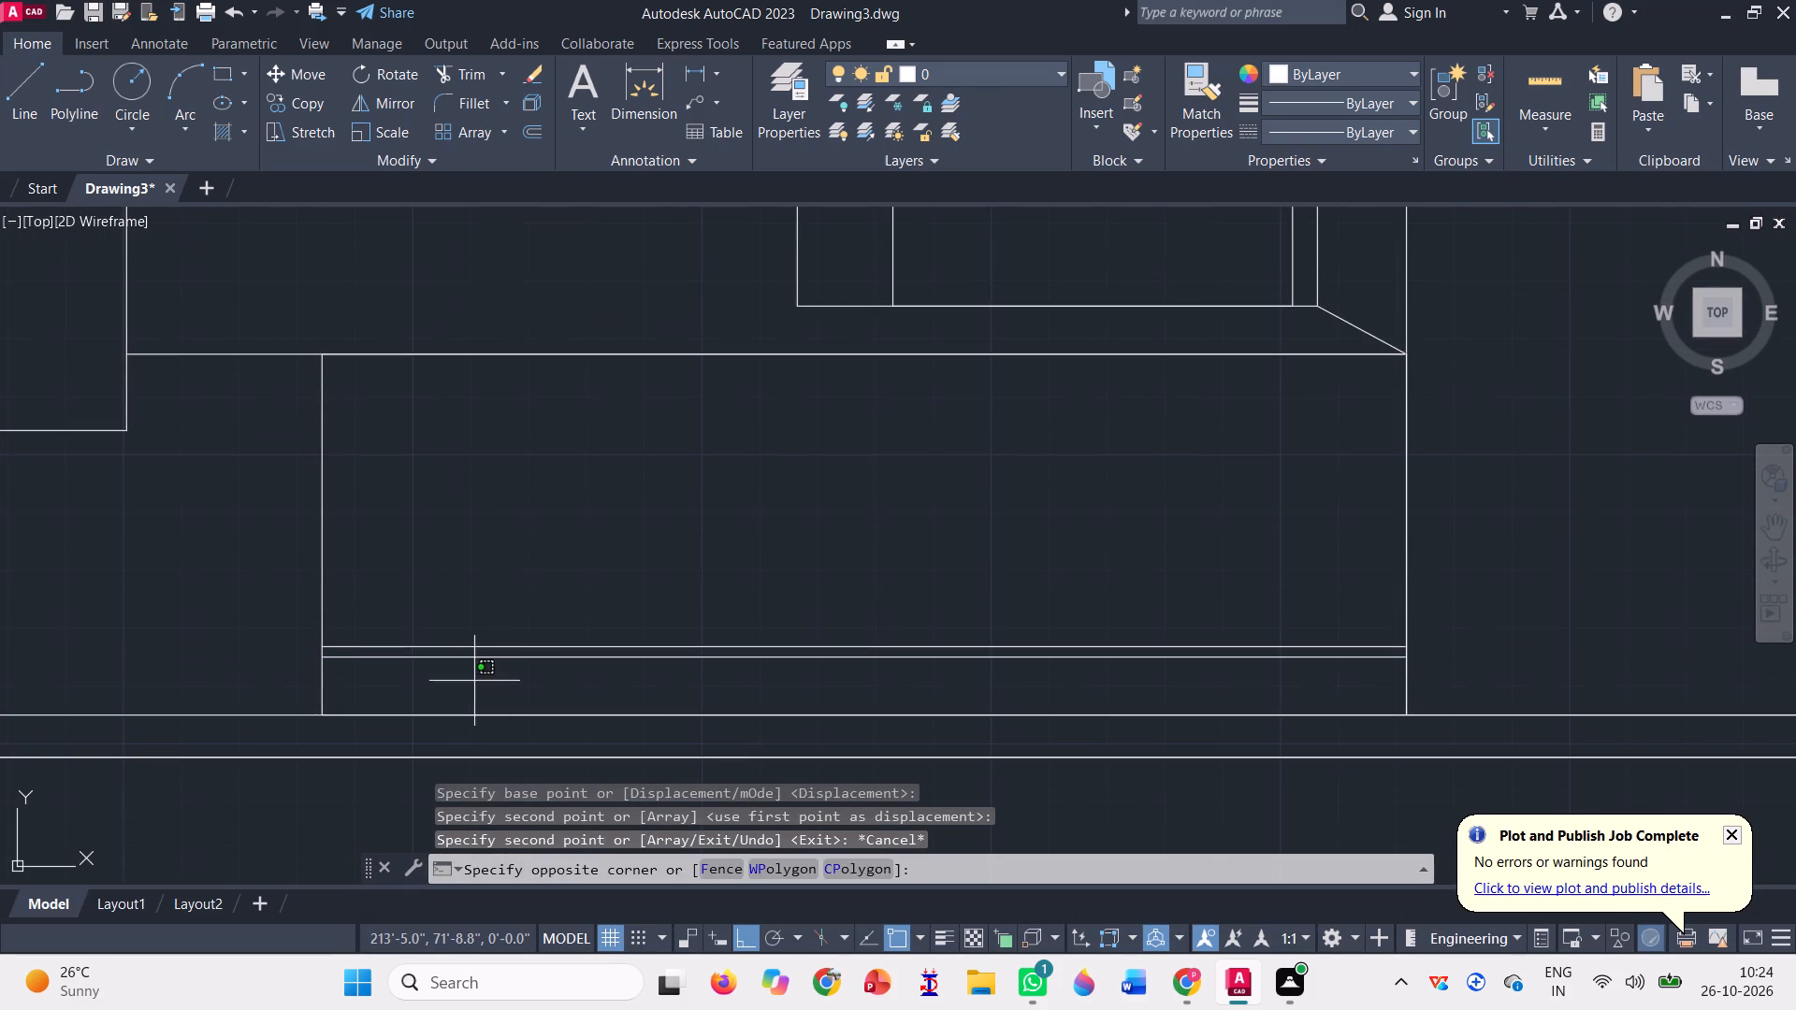
{"action": "left_click", "coordinate": [412, 595]}
{"action": "type", "text": "co"}
{"action": "key", "text": "space"}
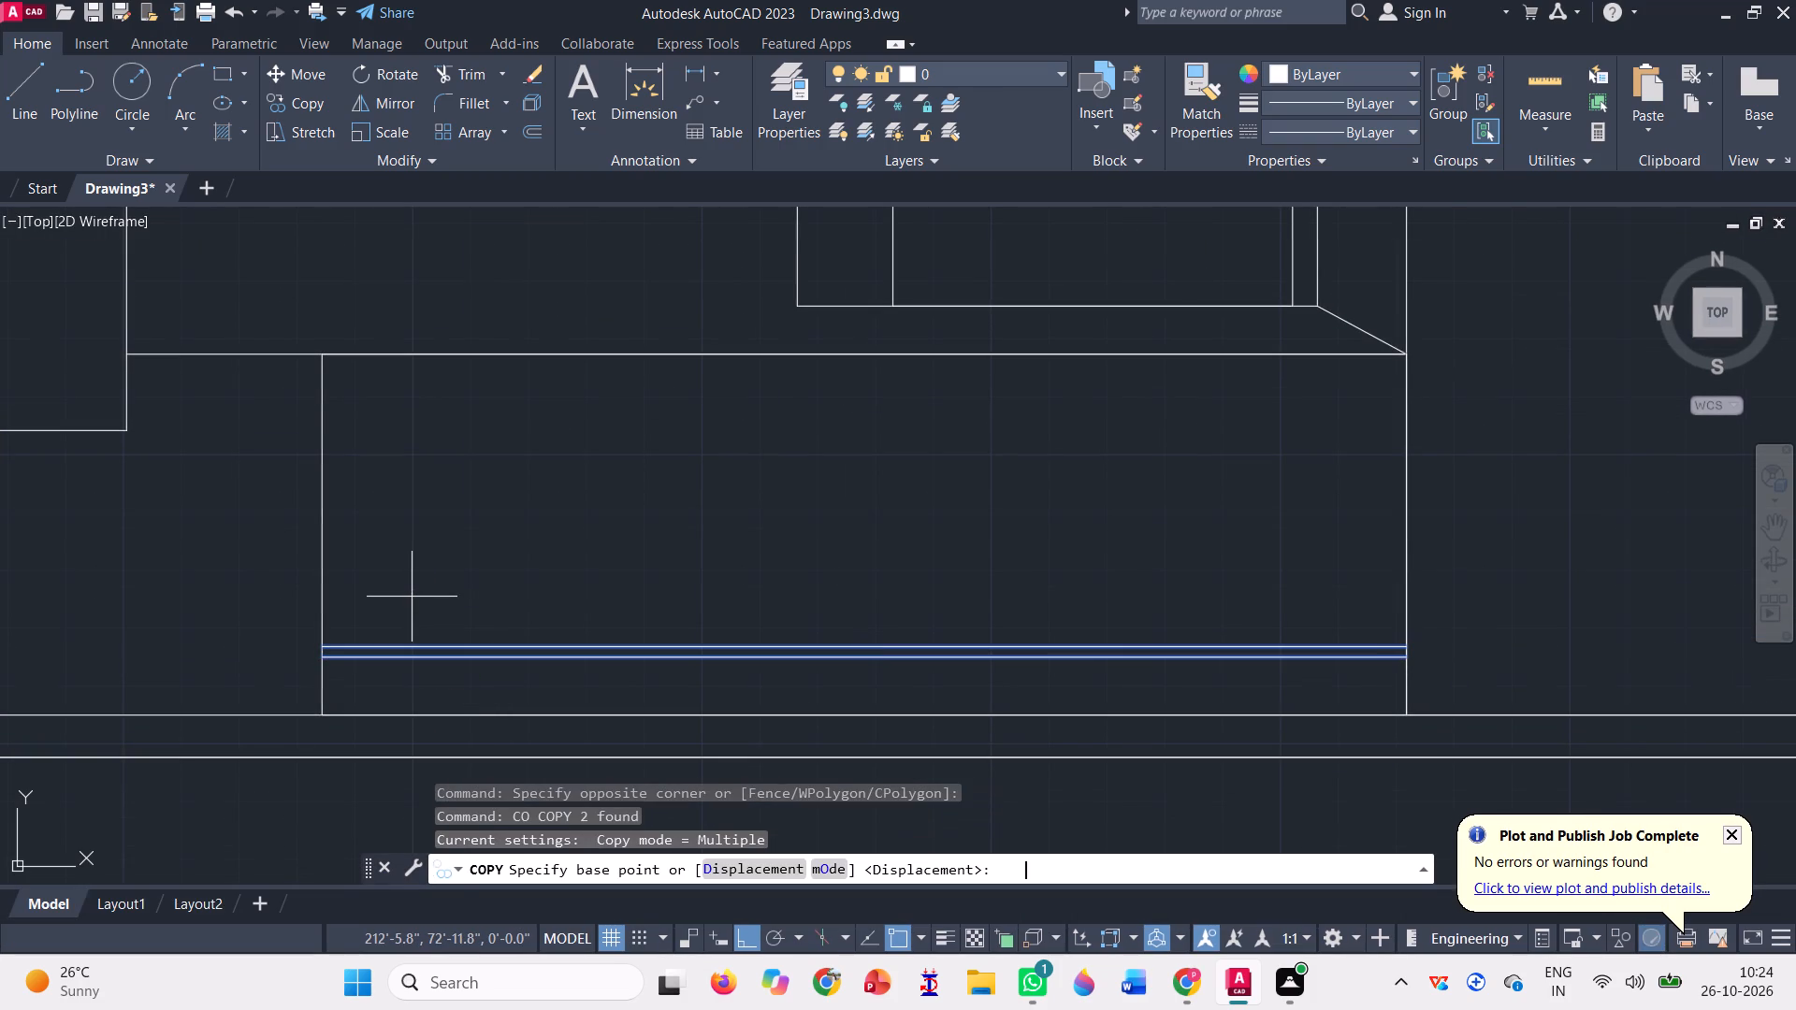
{"action": "left_click", "coordinate": [326, 718]}
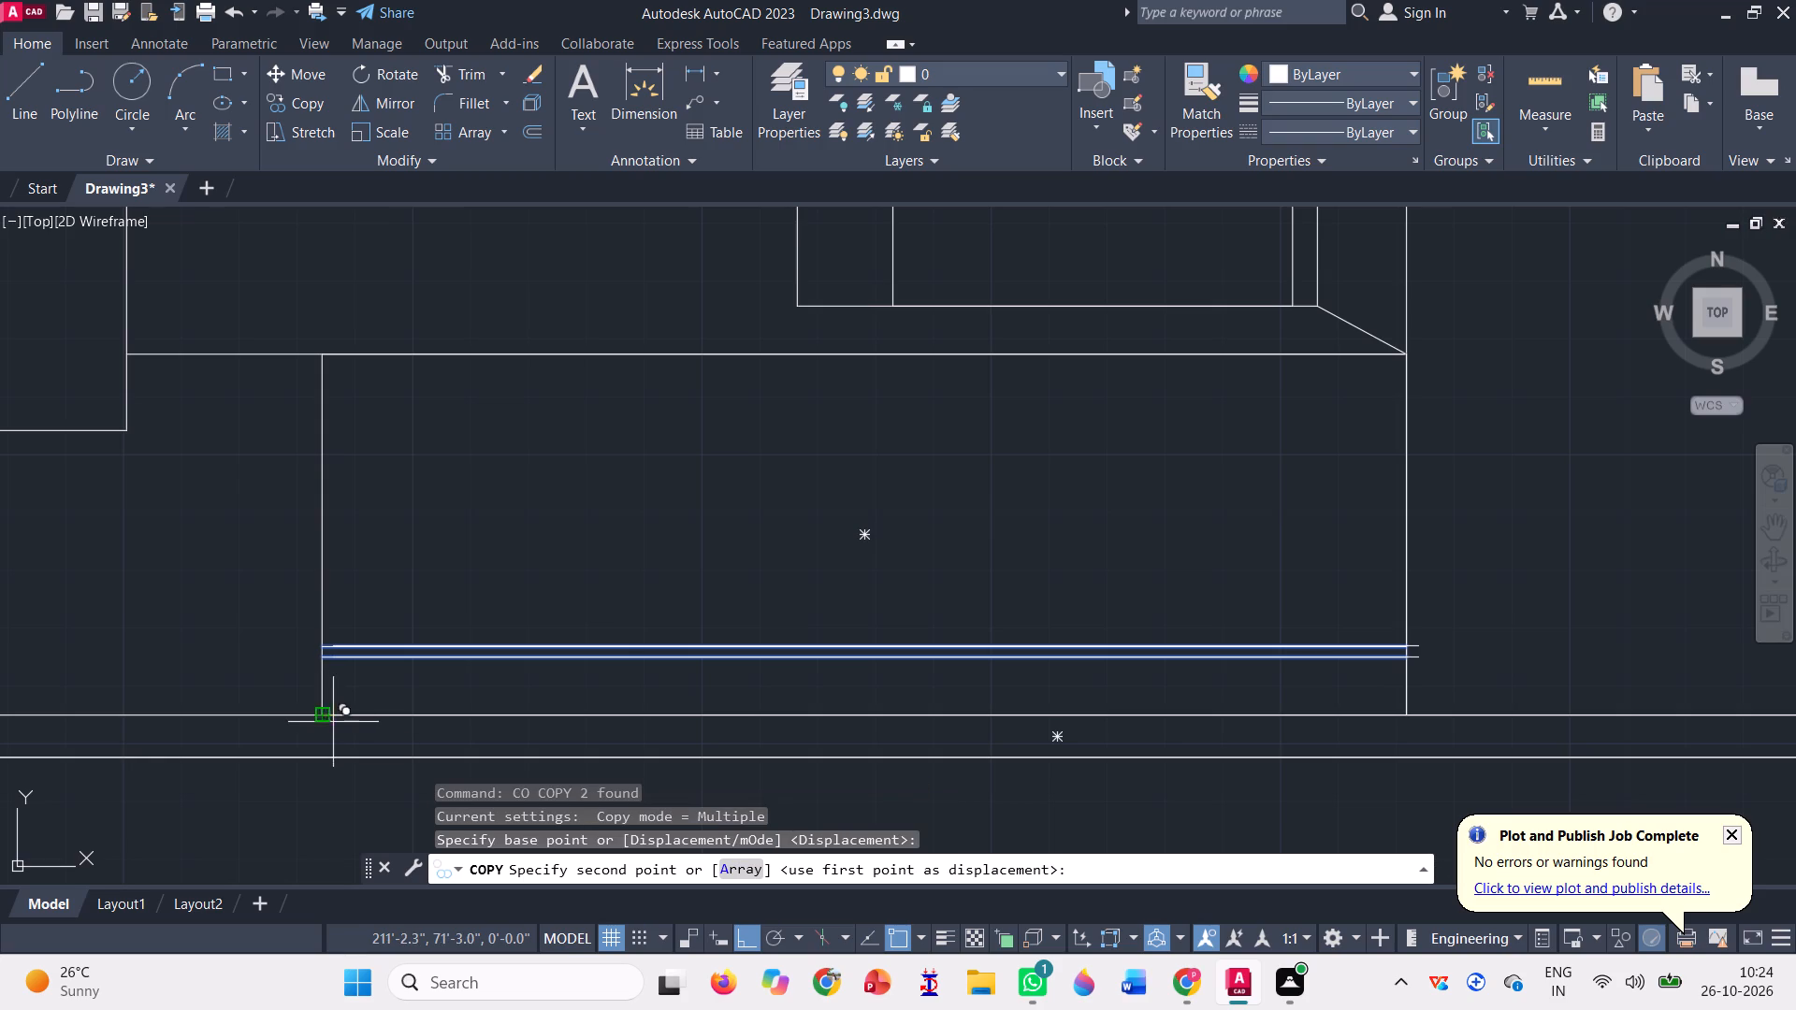
{"action": "left_click", "coordinate": [320, 643]}
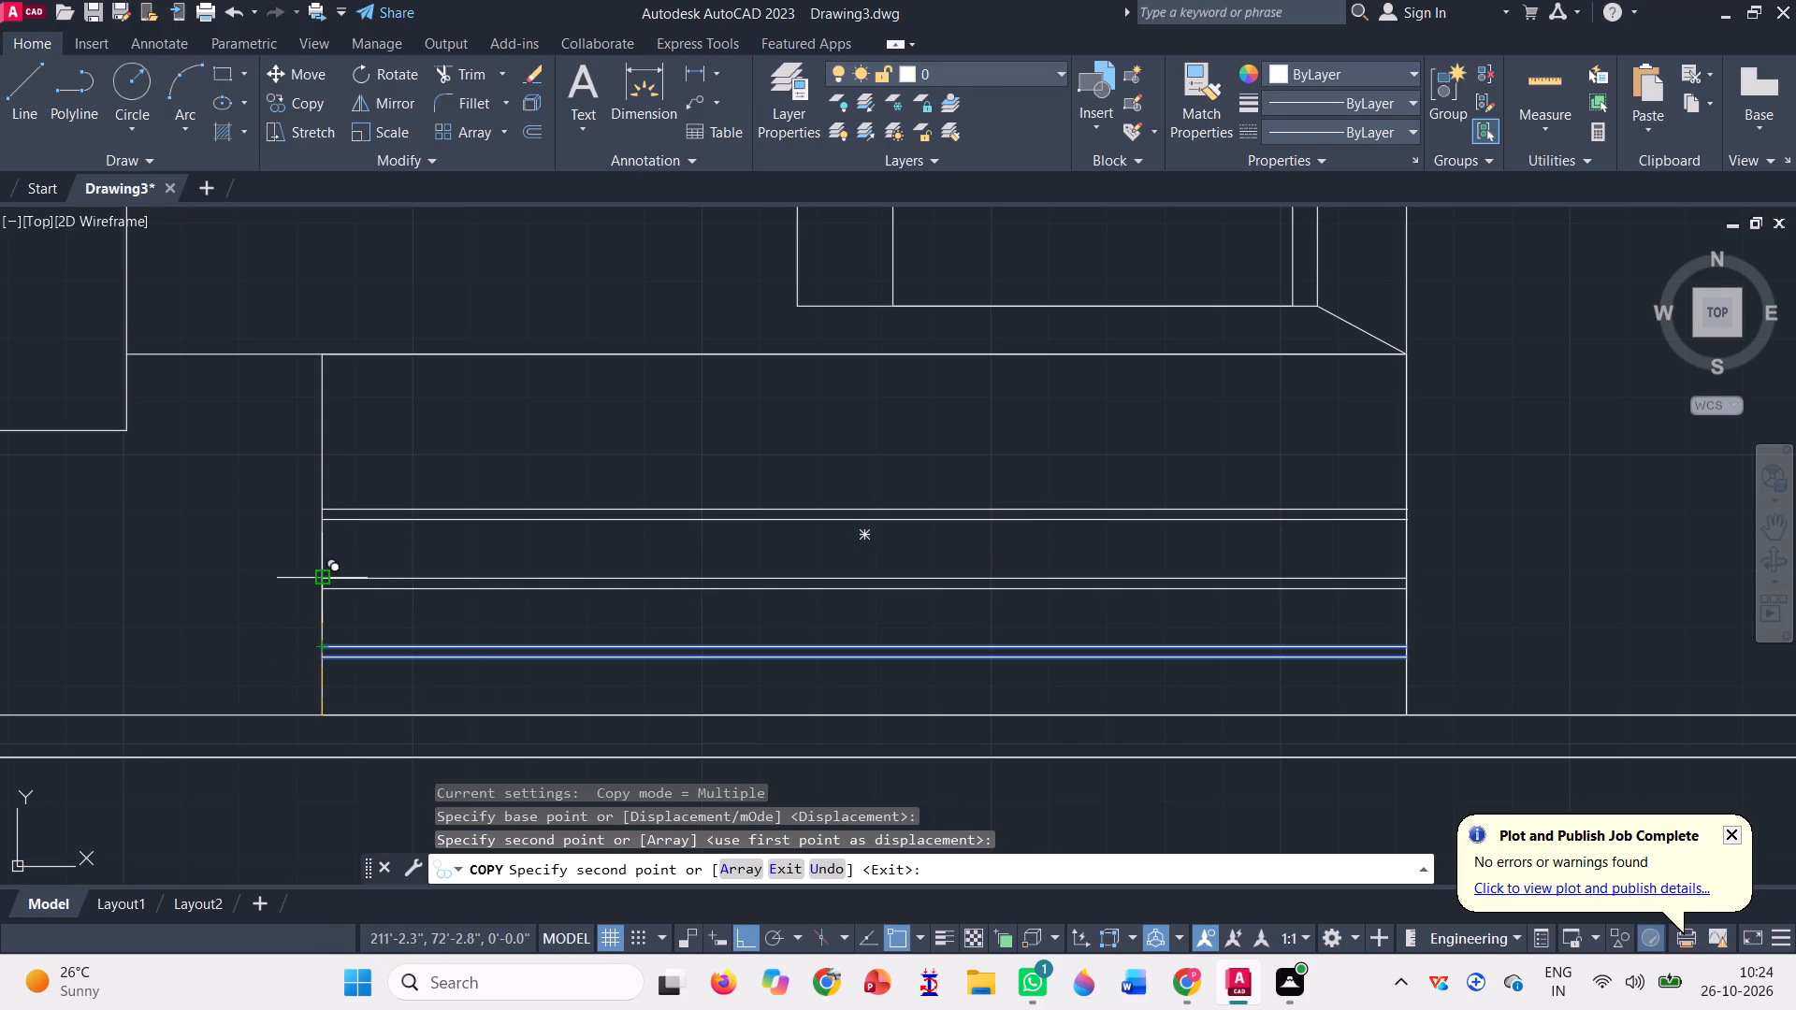
{"action": "left_click", "coordinate": [322, 575]}
{"action": "left_click", "coordinate": [328, 498]}
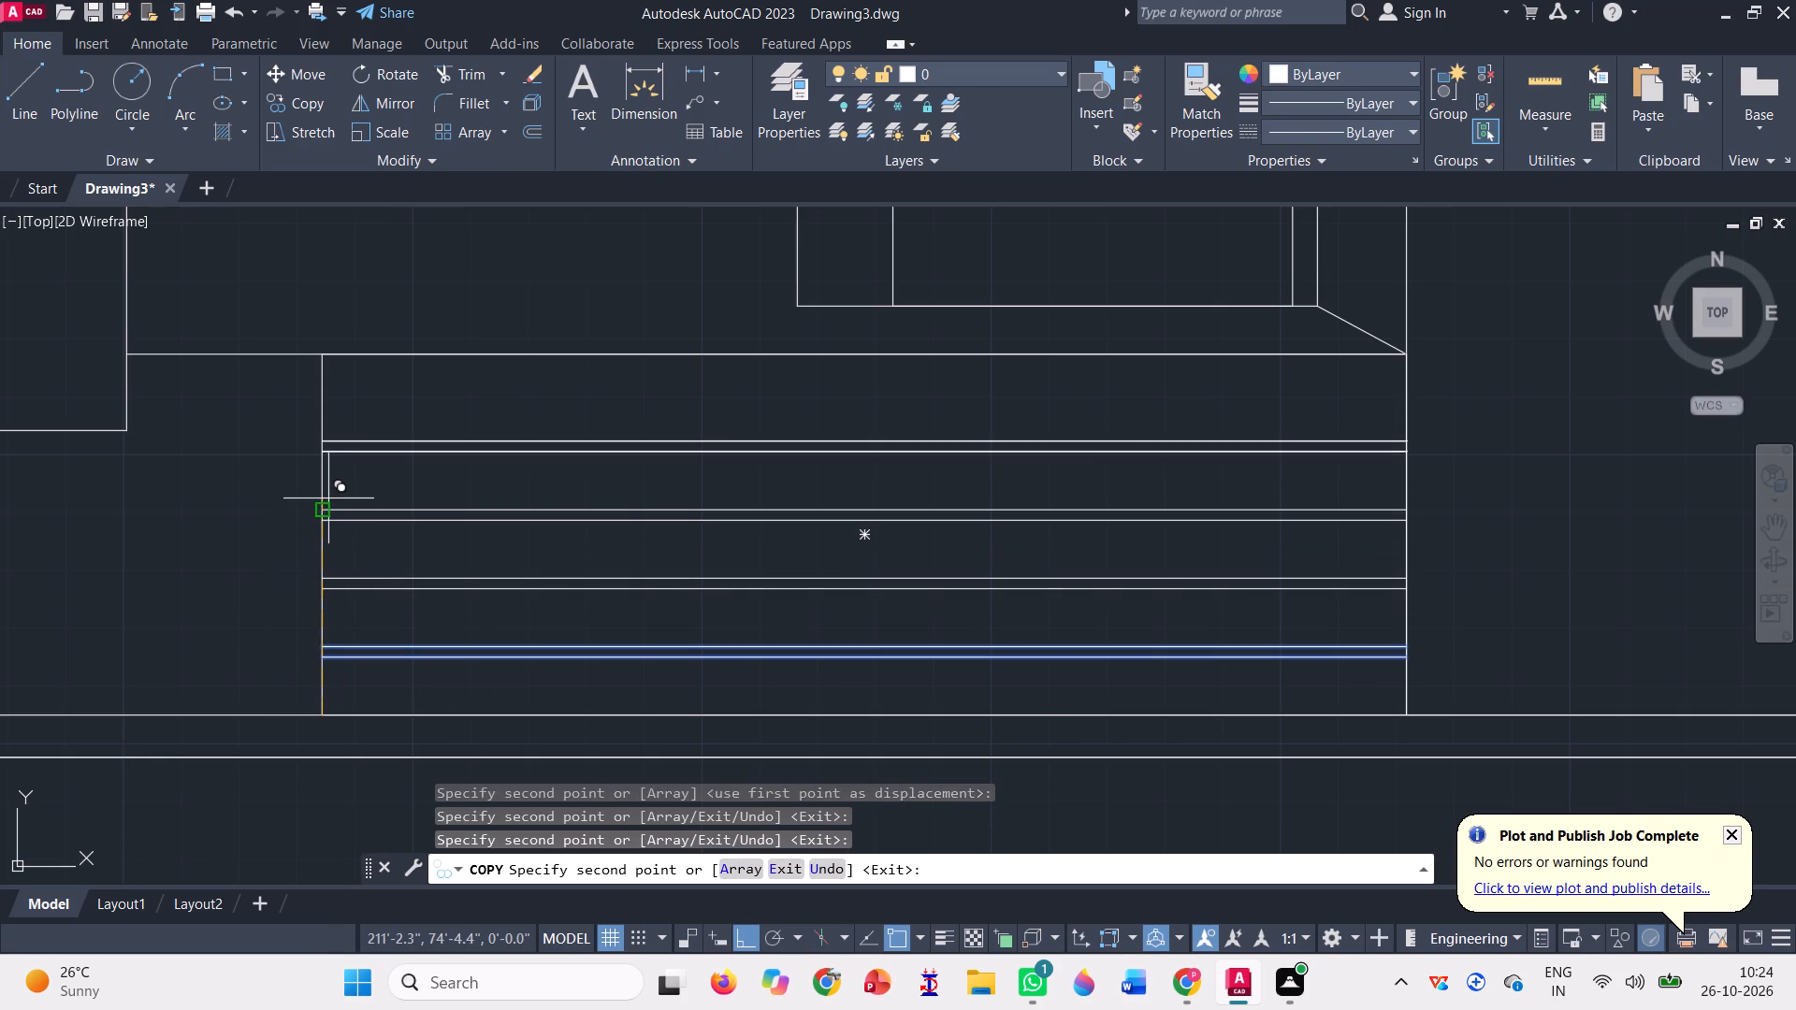
{"action": "left_click", "coordinate": [326, 437]}
{"action": "scroll", "coordinate": [570, 617], "scroll_direction": "down", "scroll_amount": 3}
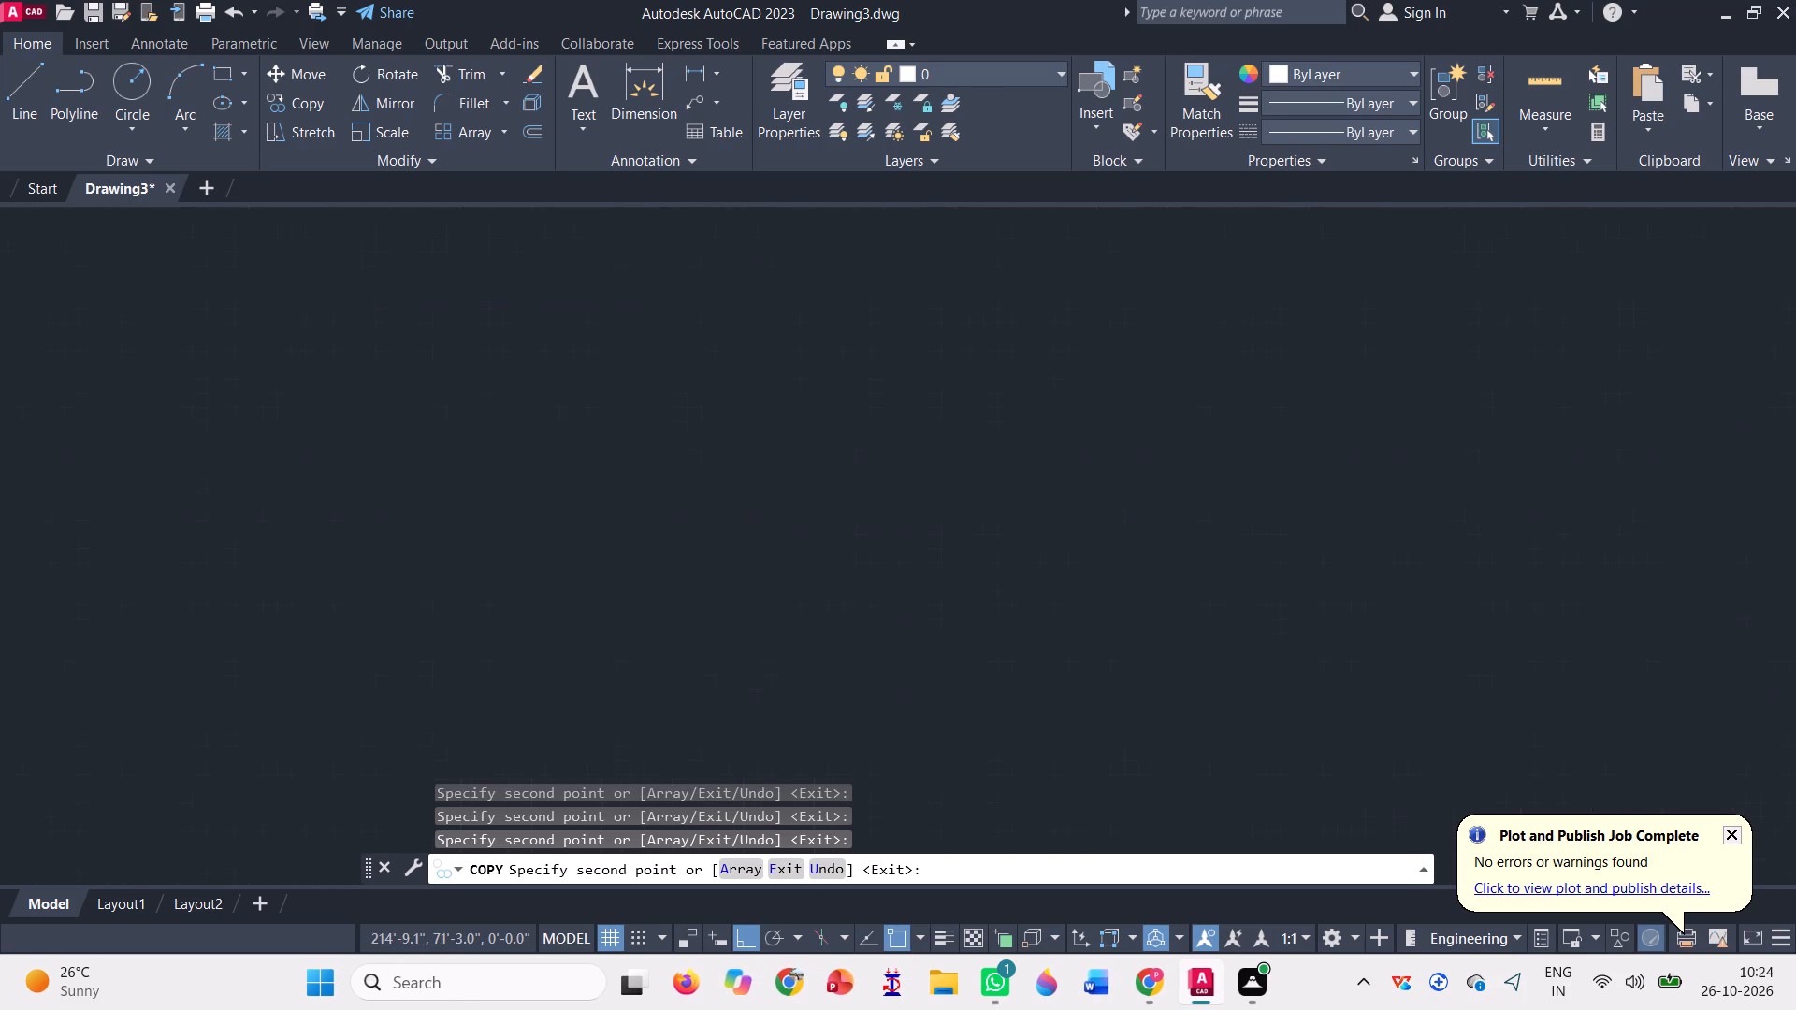
{"action": "scroll", "coordinate": [373, 574], "scroll_direction": "up", "scroll_amount": 1}
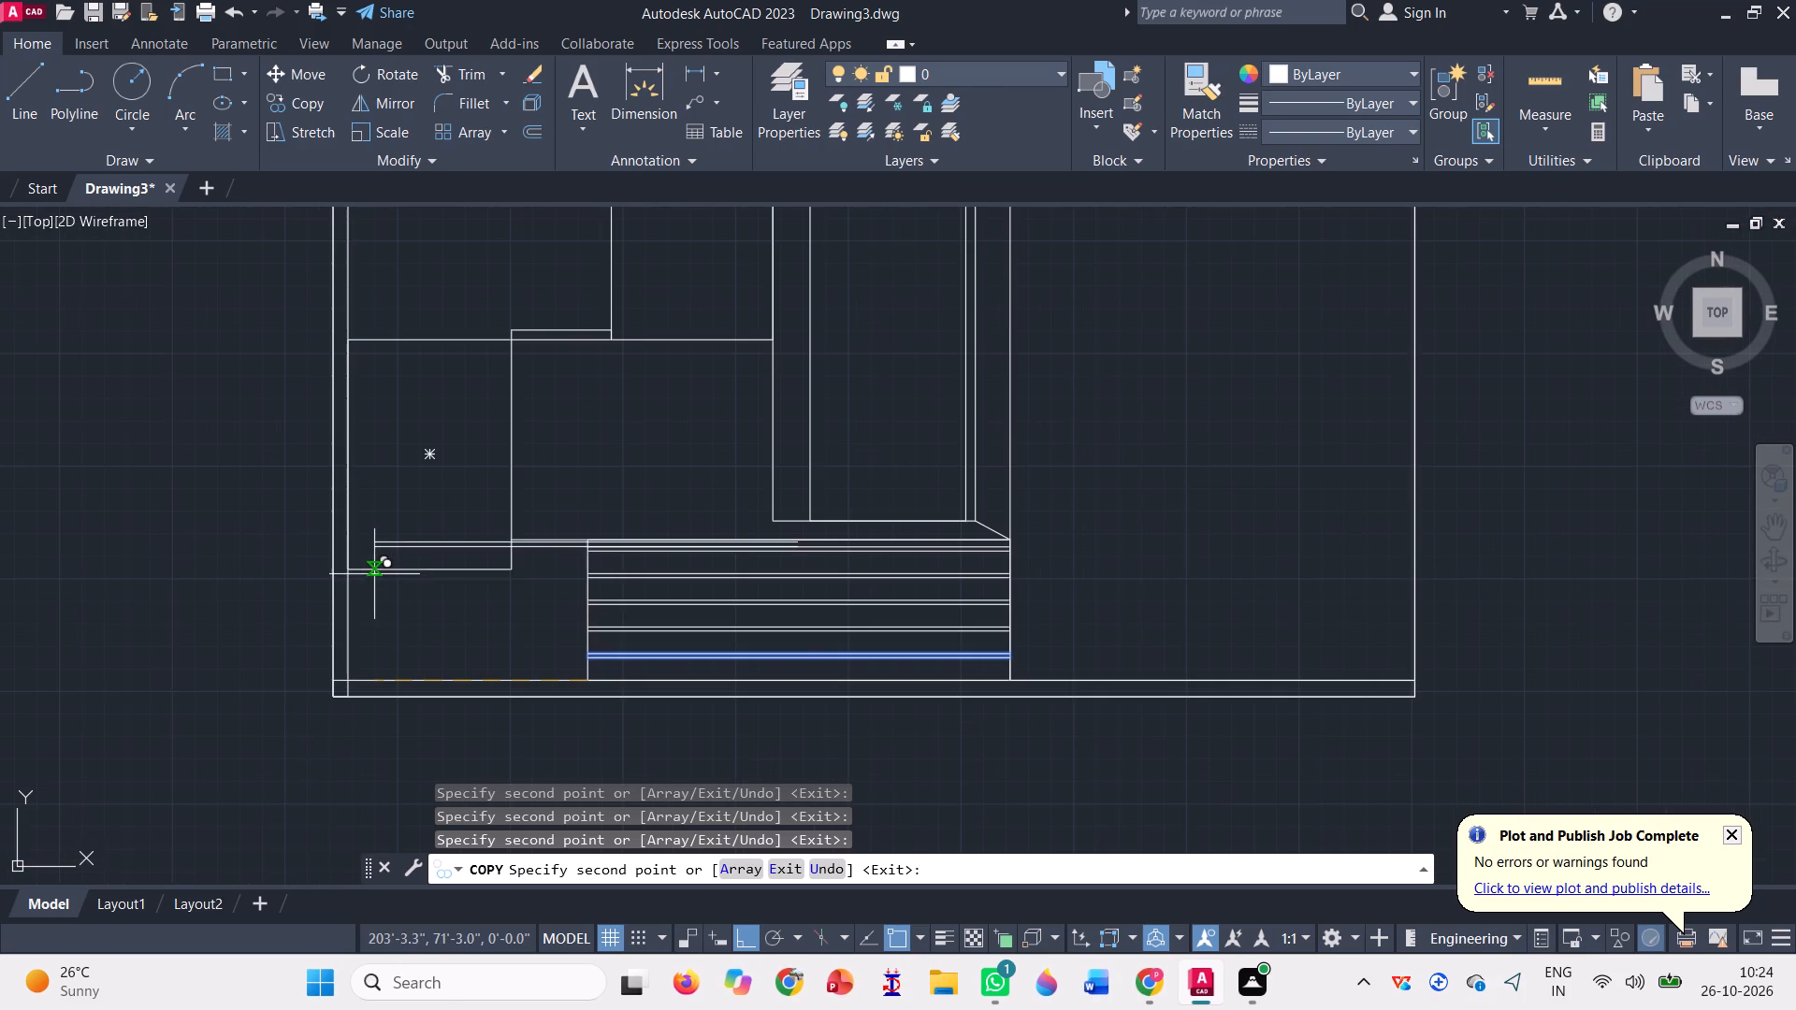
{"action": "scroll", "coordinate": [549, 645], "scroll_direction": "down", "scroll_amount": 1}
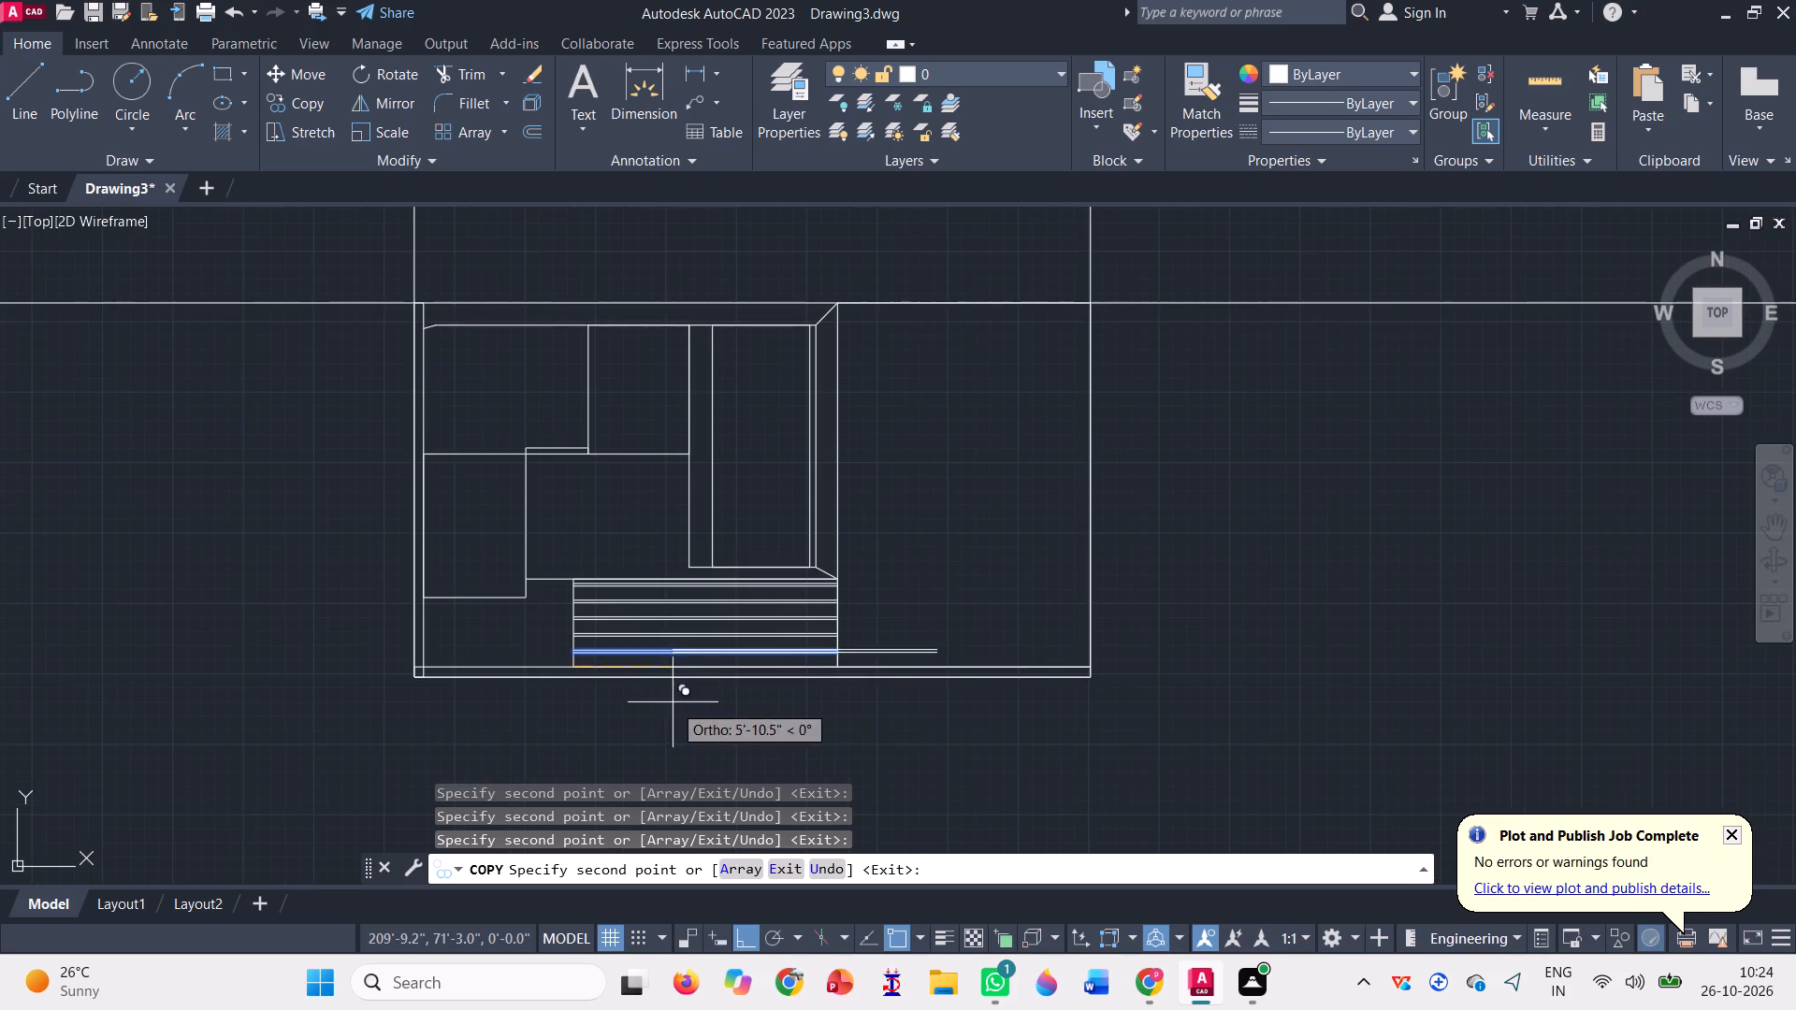
{"action": "key", "text": "Escape"}
Draw a horizontal line about 6' long across the west rectangle, continuing the south rectangle's top line to the west strip's inner edge.
{"action": "scroll", "coordinate": [474, 489], "scroll_direction": "up", "scroll_amount": 1}
{"action": "key", "text": "l"}
{"action": "key", "text": "Return"}
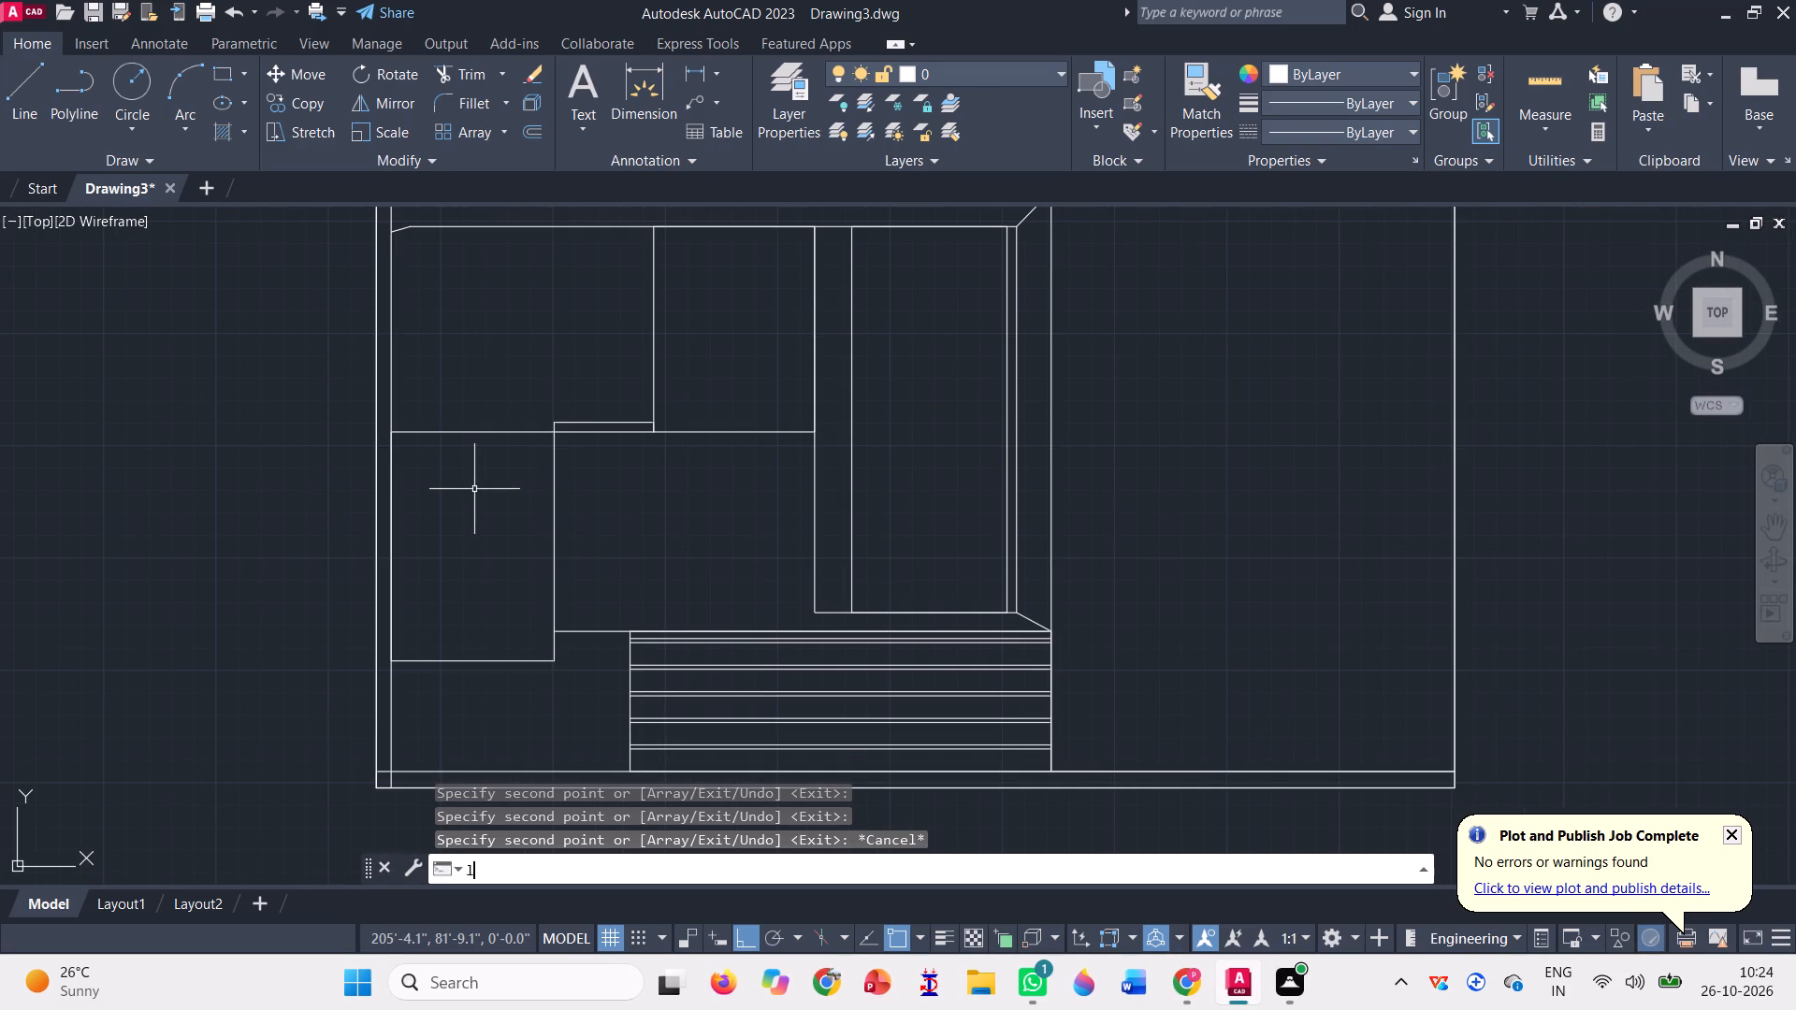
{"action": "scroll", "coordinate": [484, 489], "scroll_direction": "up", "scroll_amount": 1}
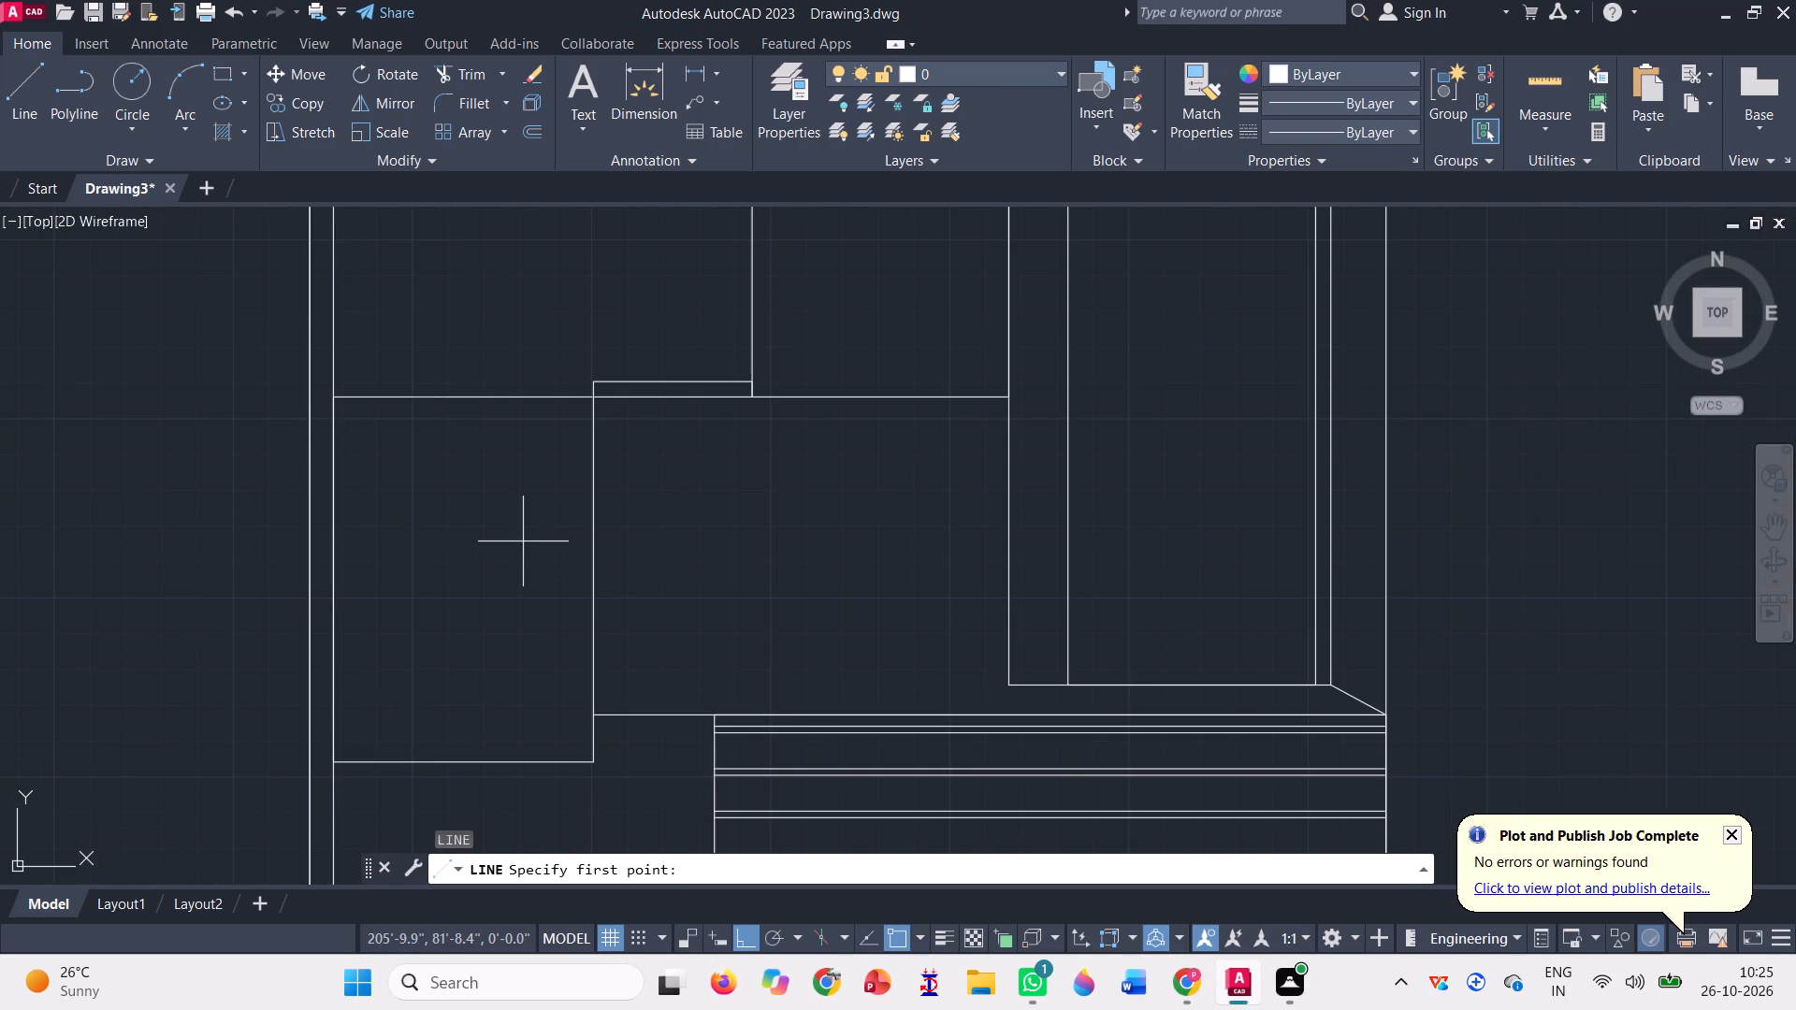
{"action": "left_click", "coordinate": [599, 716]}
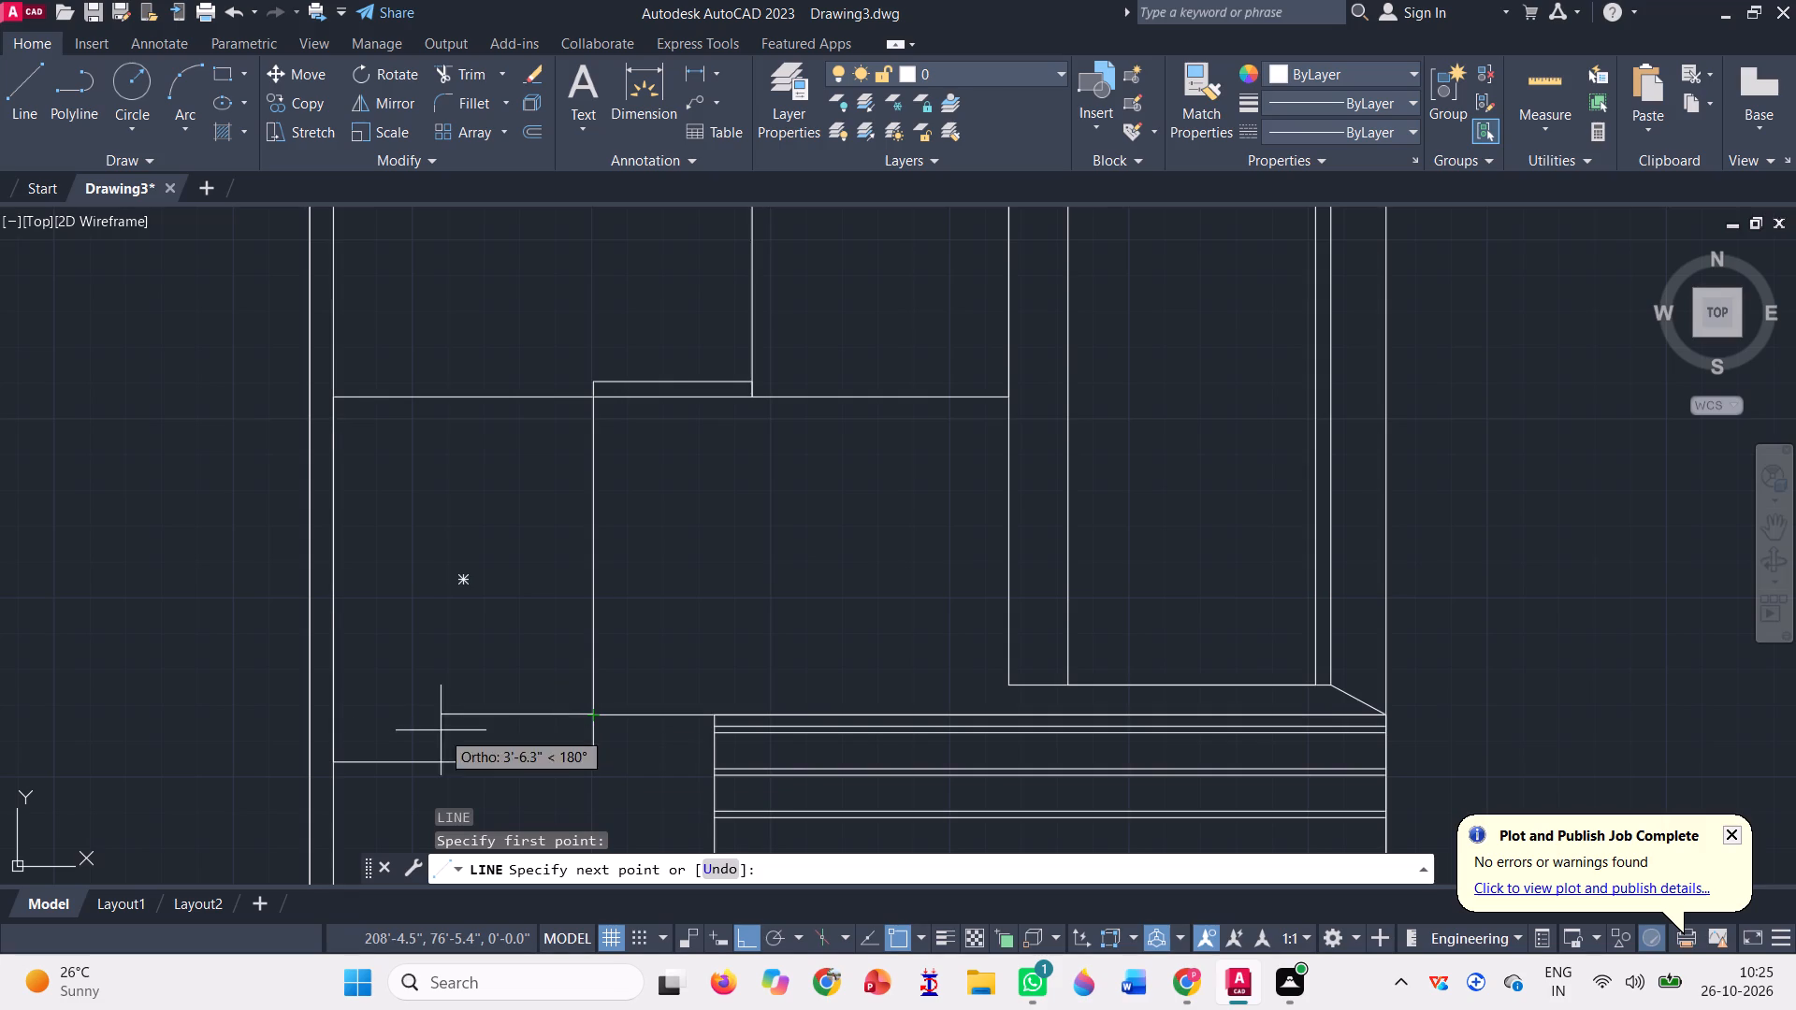
{"action": "left_click", "coordinate": [338, 710]}
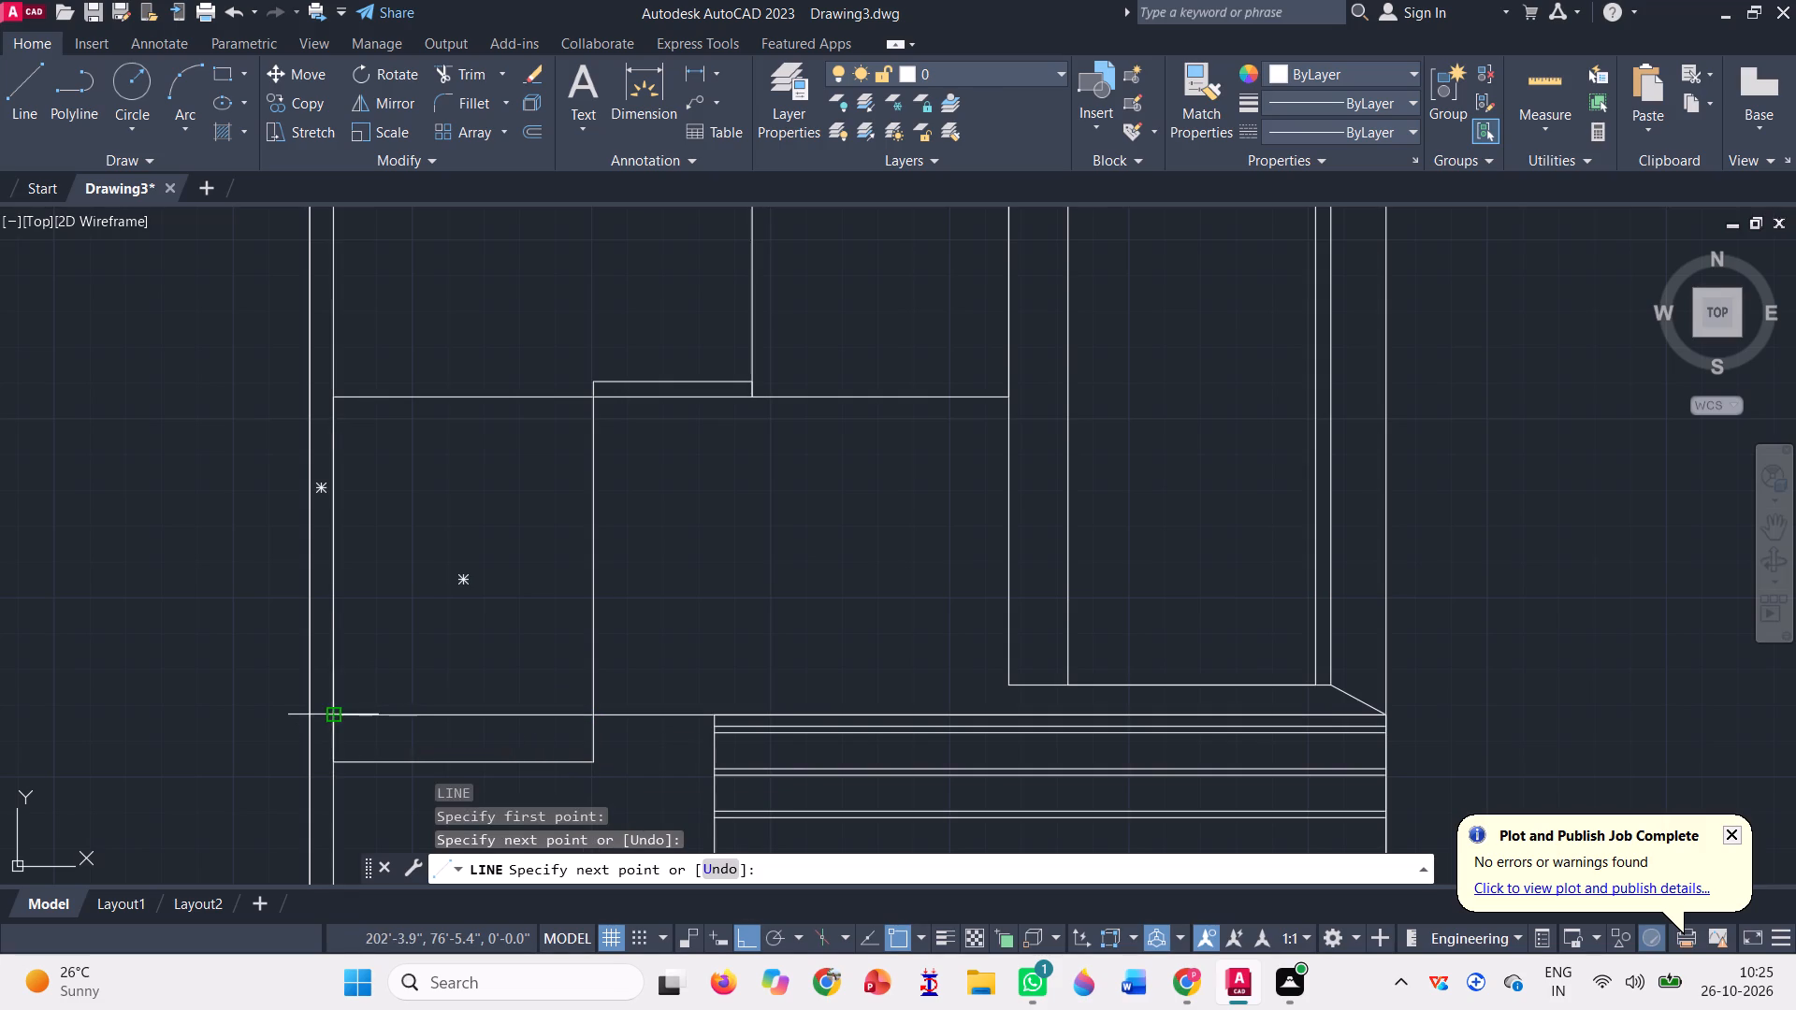
{"action": "key", "text": "space"}
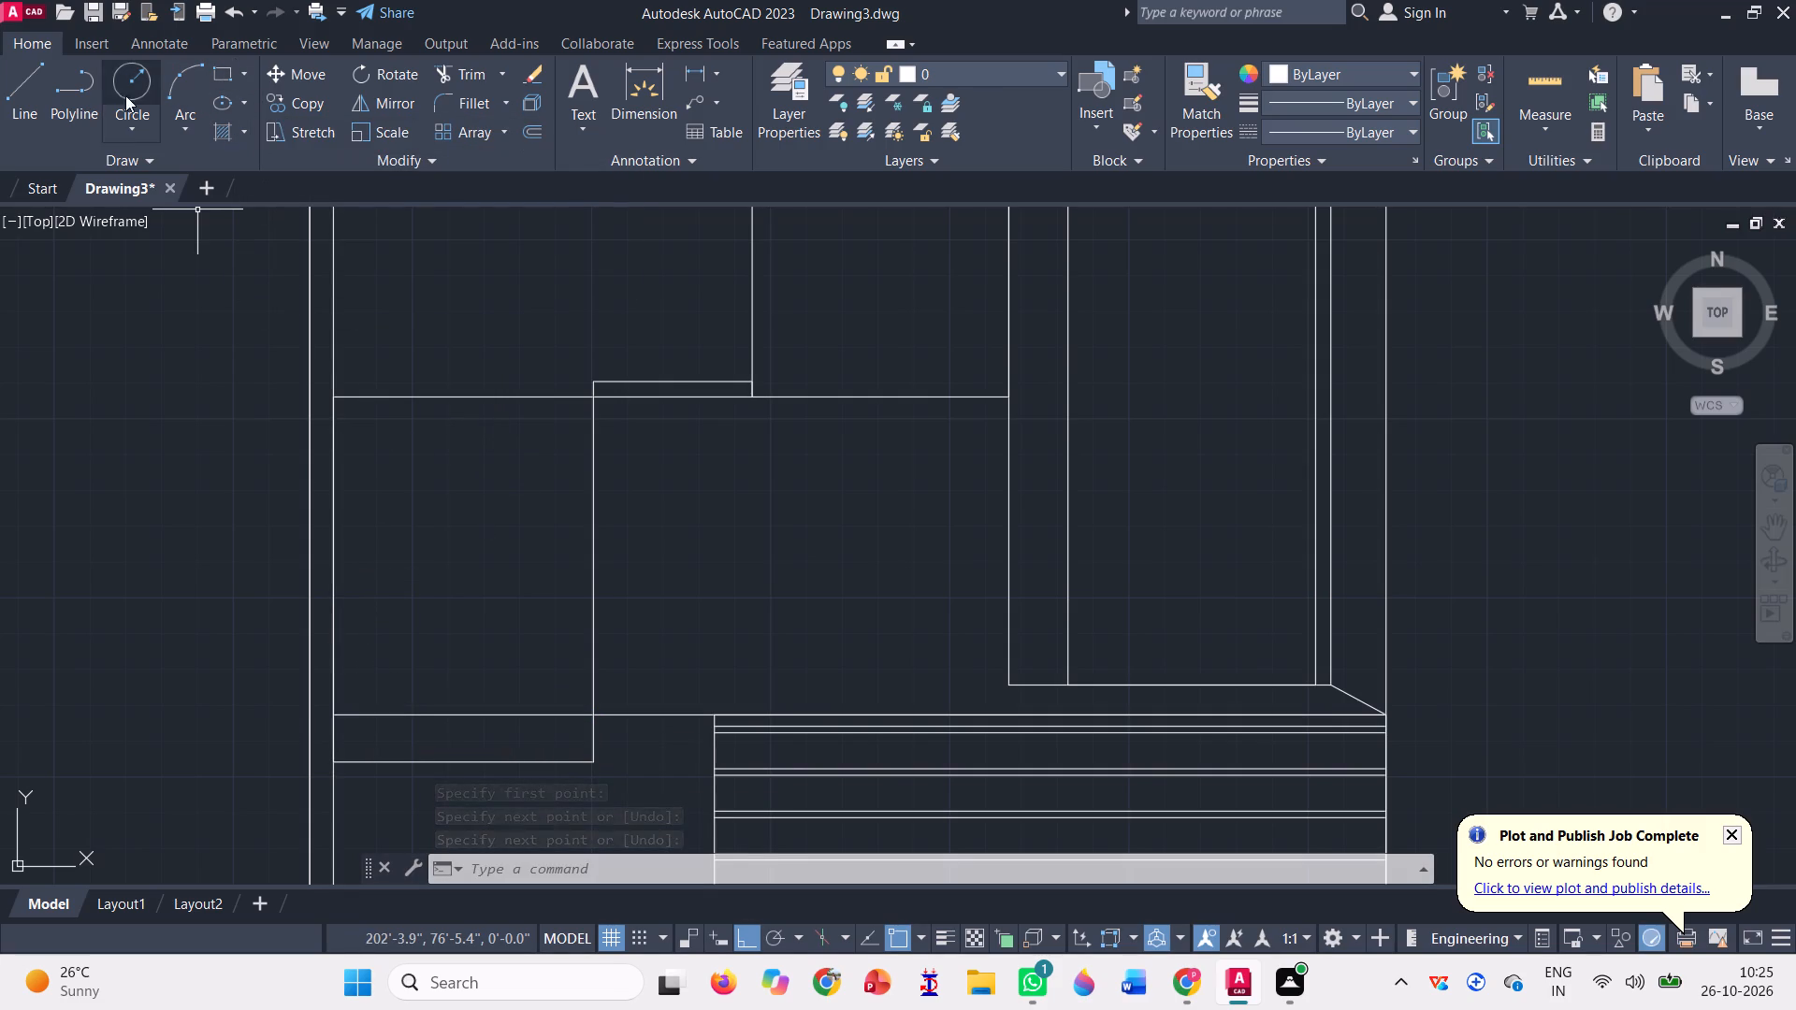
Draw a horizontal line across the west rectangle, about 4" below its top edge.
{"action": "left_click", "coordinate": [19, 90]}
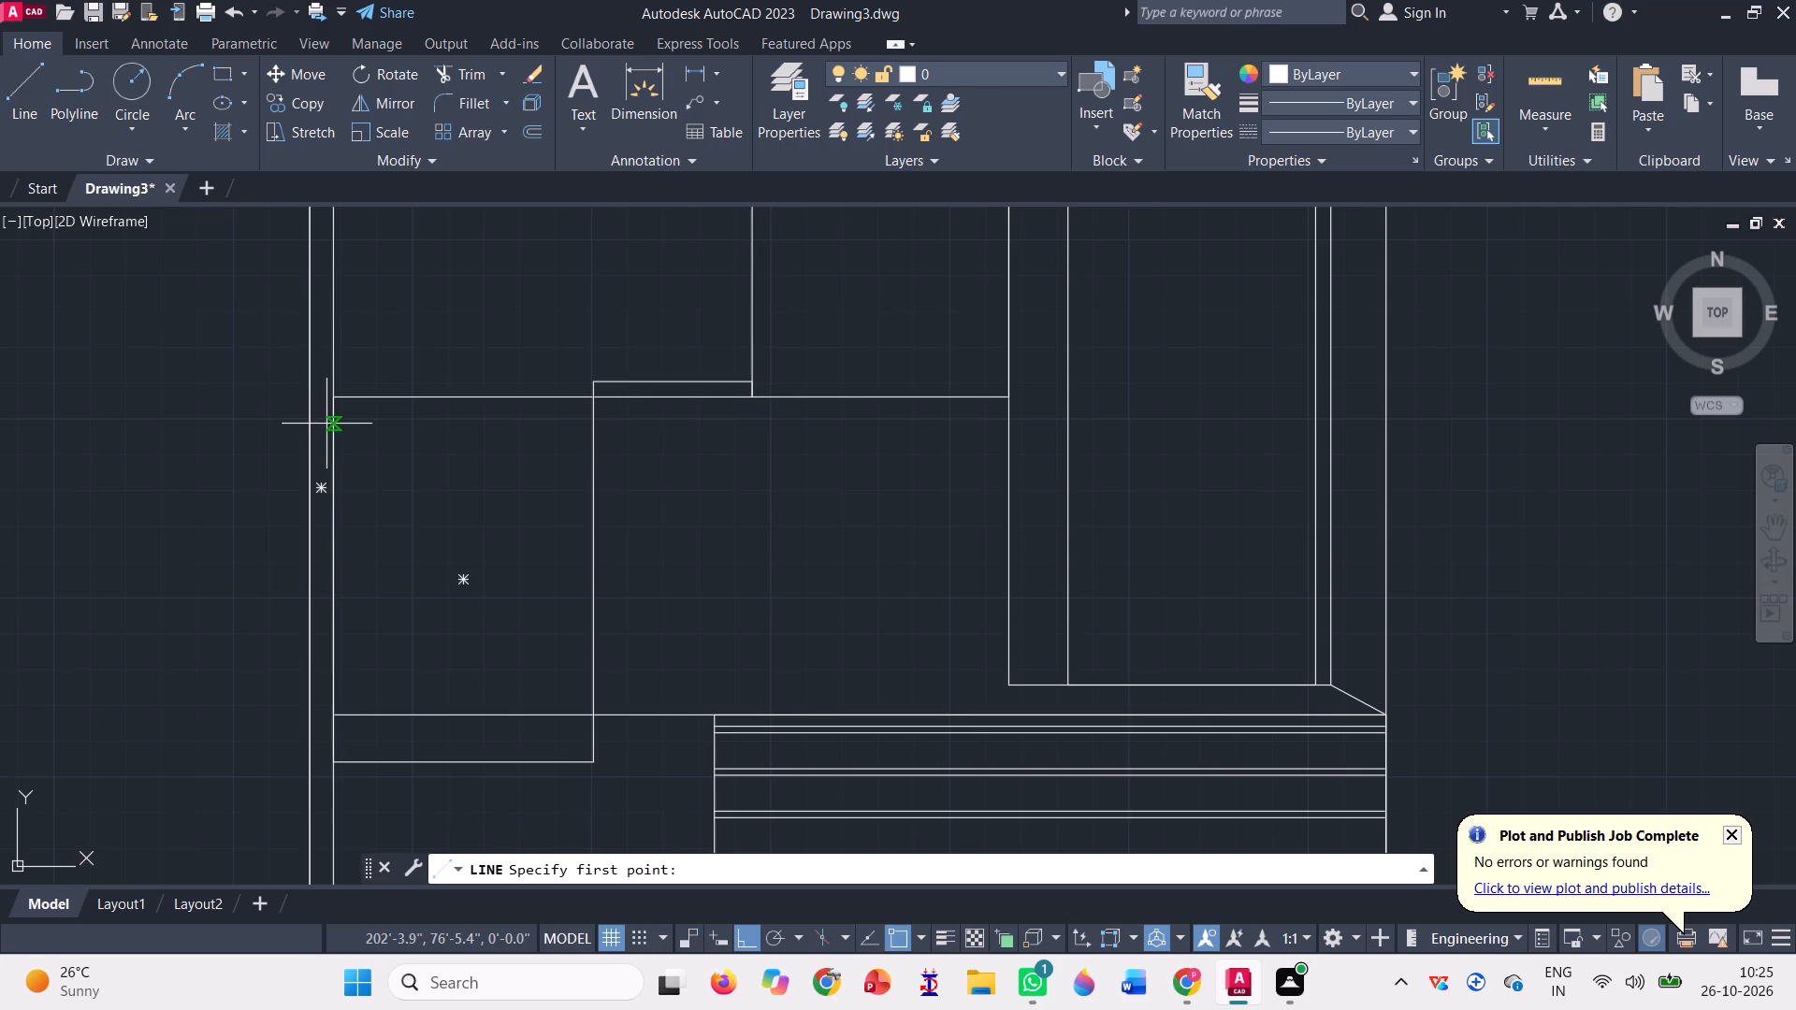
{"action": "left_click", "coordinate": [335, 411]}
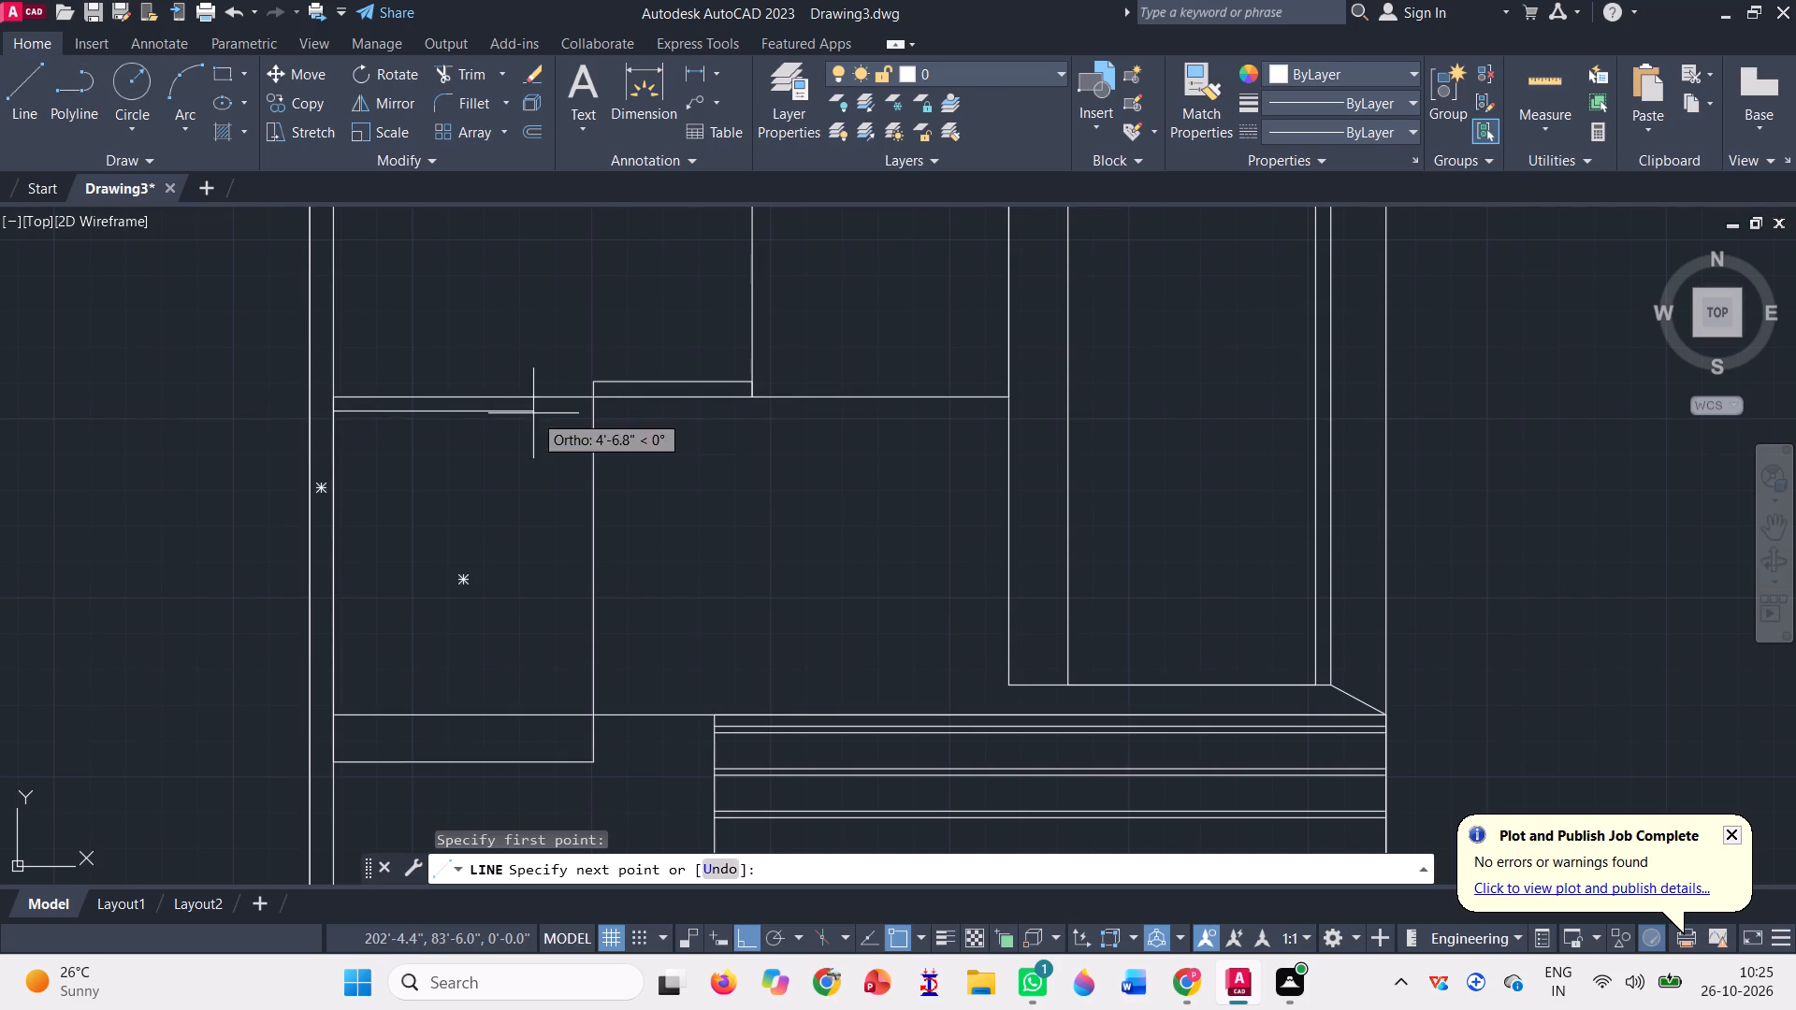
{"action": "left_click", "coordinate": [592, 414]}
{"action": "key", "text": "space"}
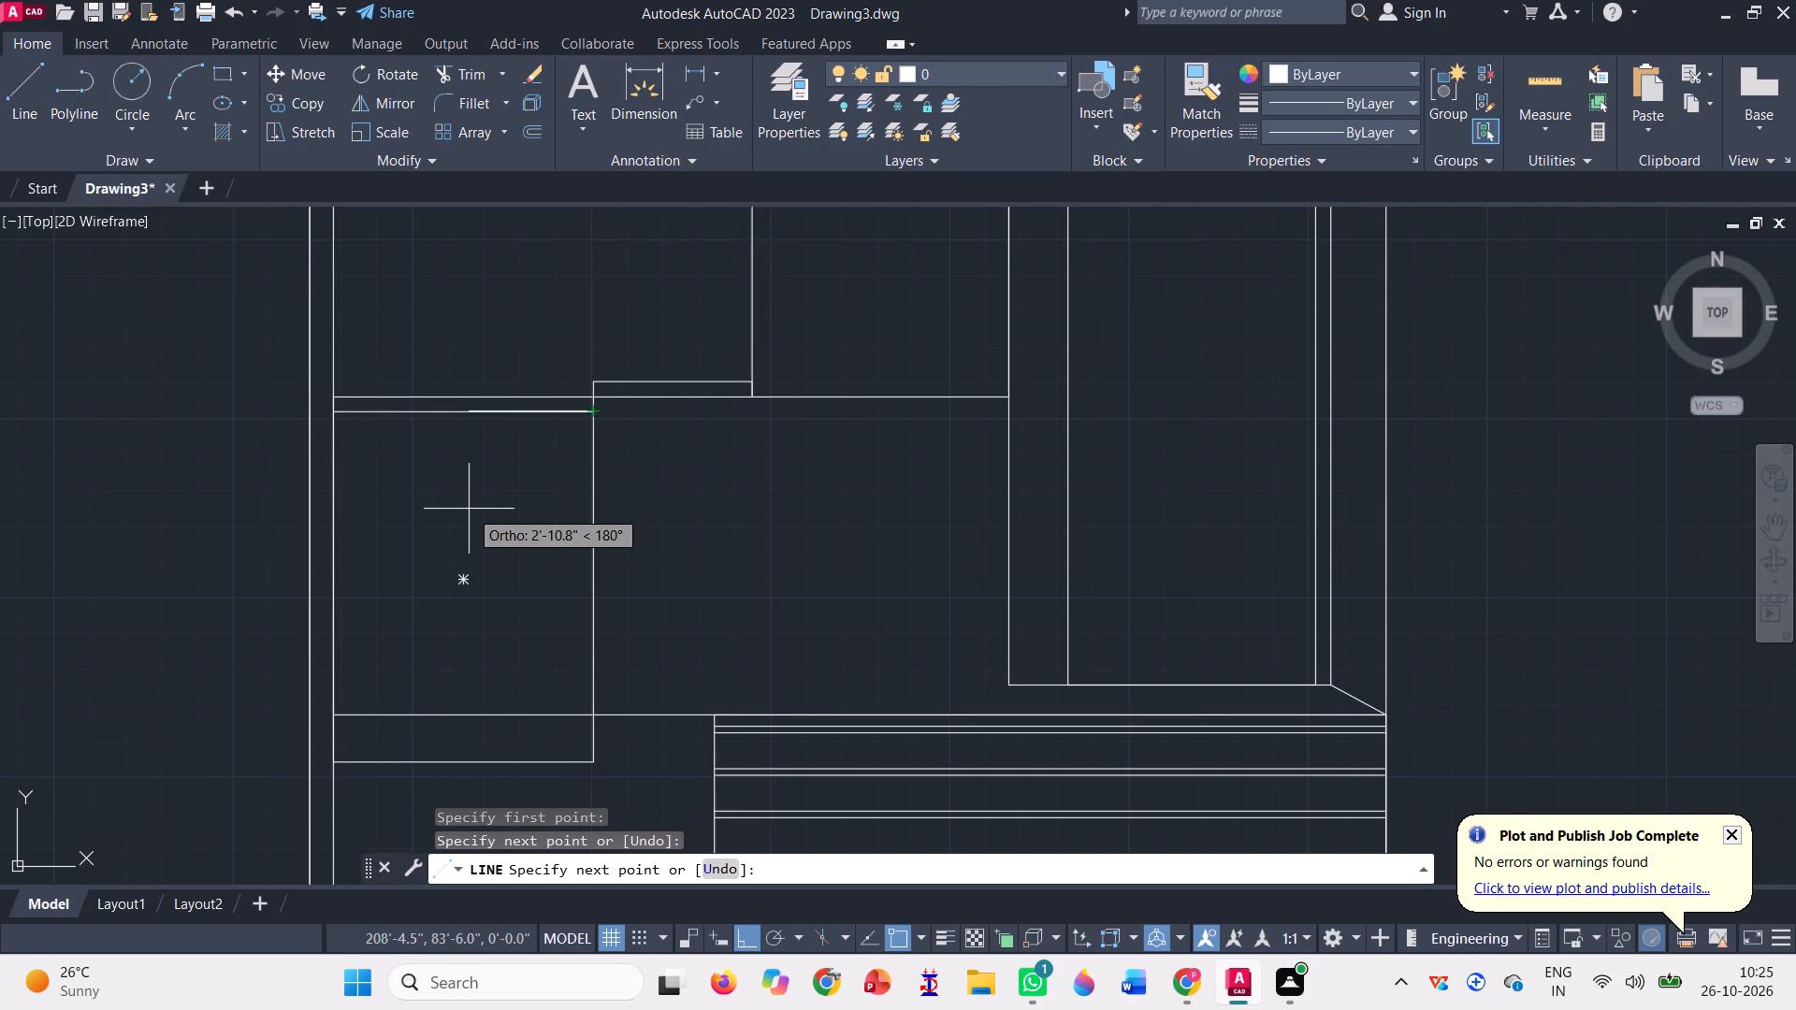
Move the new horizontal line in the west rectangle about 6" south, using its west end as the base point.
{"action": "left_click", "coordinate": [398, 408]}
{"action": "left_click", "coordinate": [418, 471]}
{"action": "left_click", "coordinate": [426, 445]}
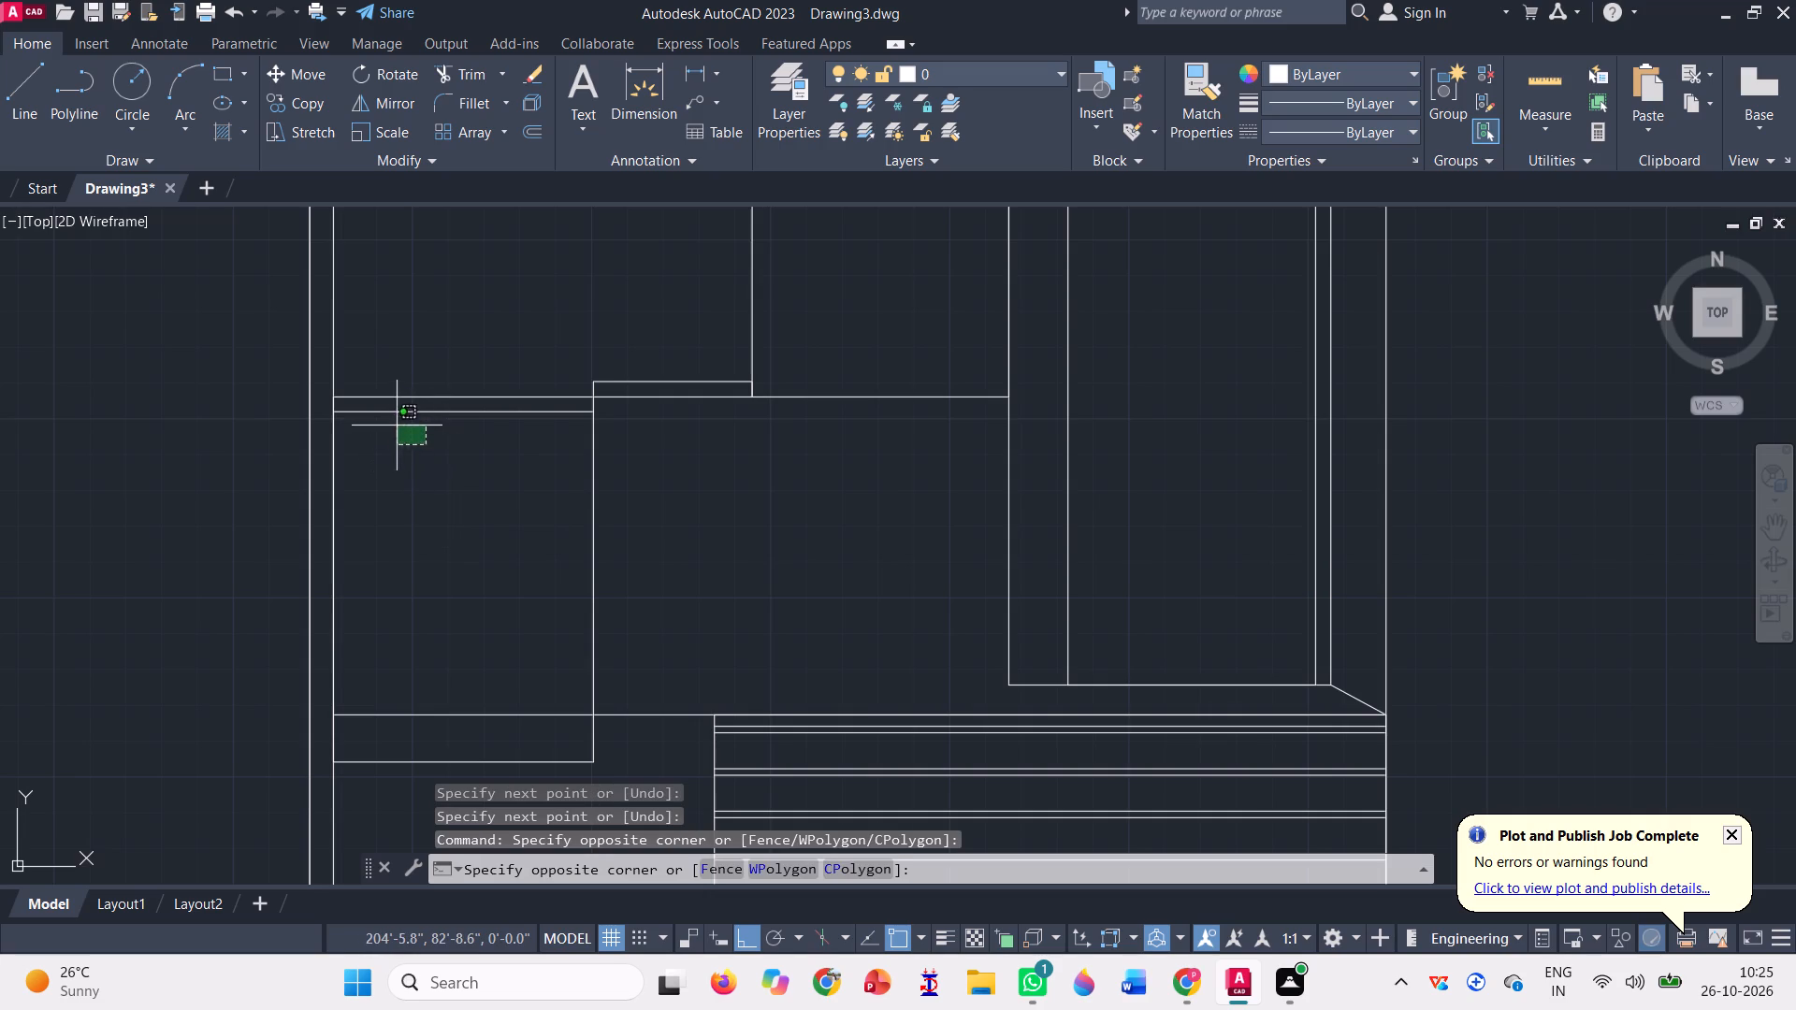
{"action": "left_click", "coordinate": [376, 406]}
{"action": "type", "text": "m"}
{"action": "key", "text": "space"}
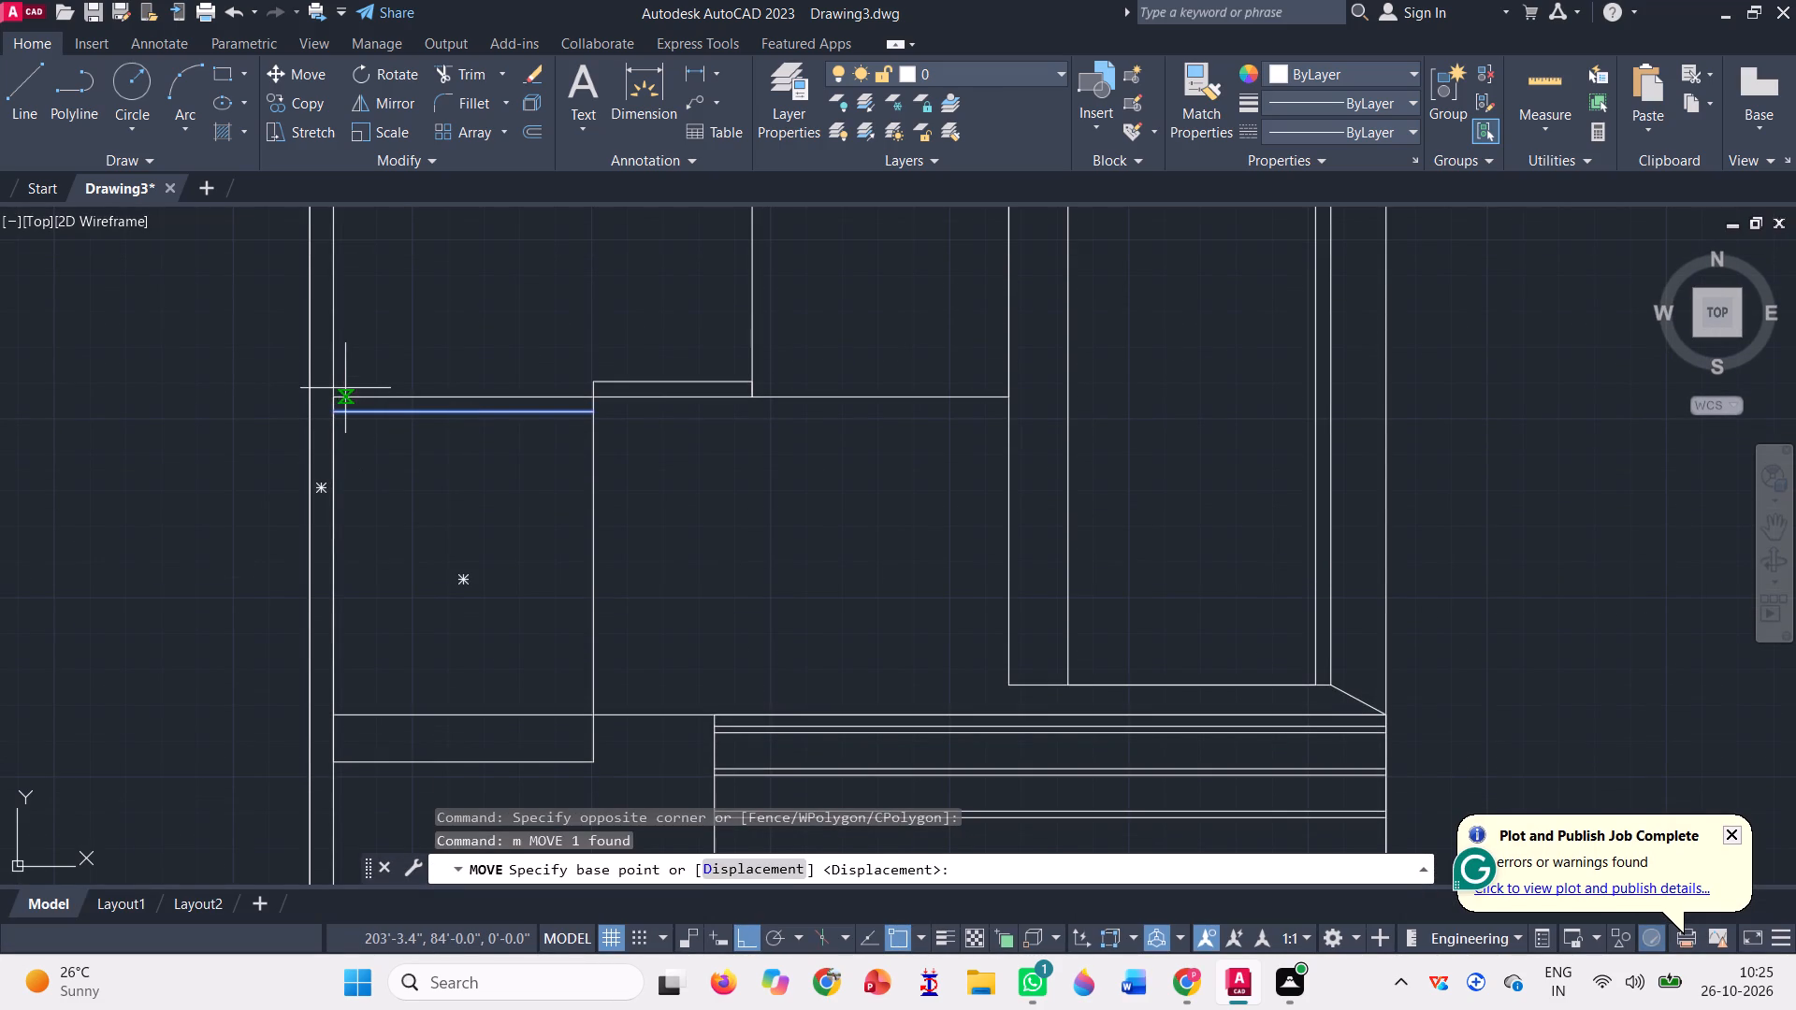
{"action": "left_click", "coordinate": [330, 411]}
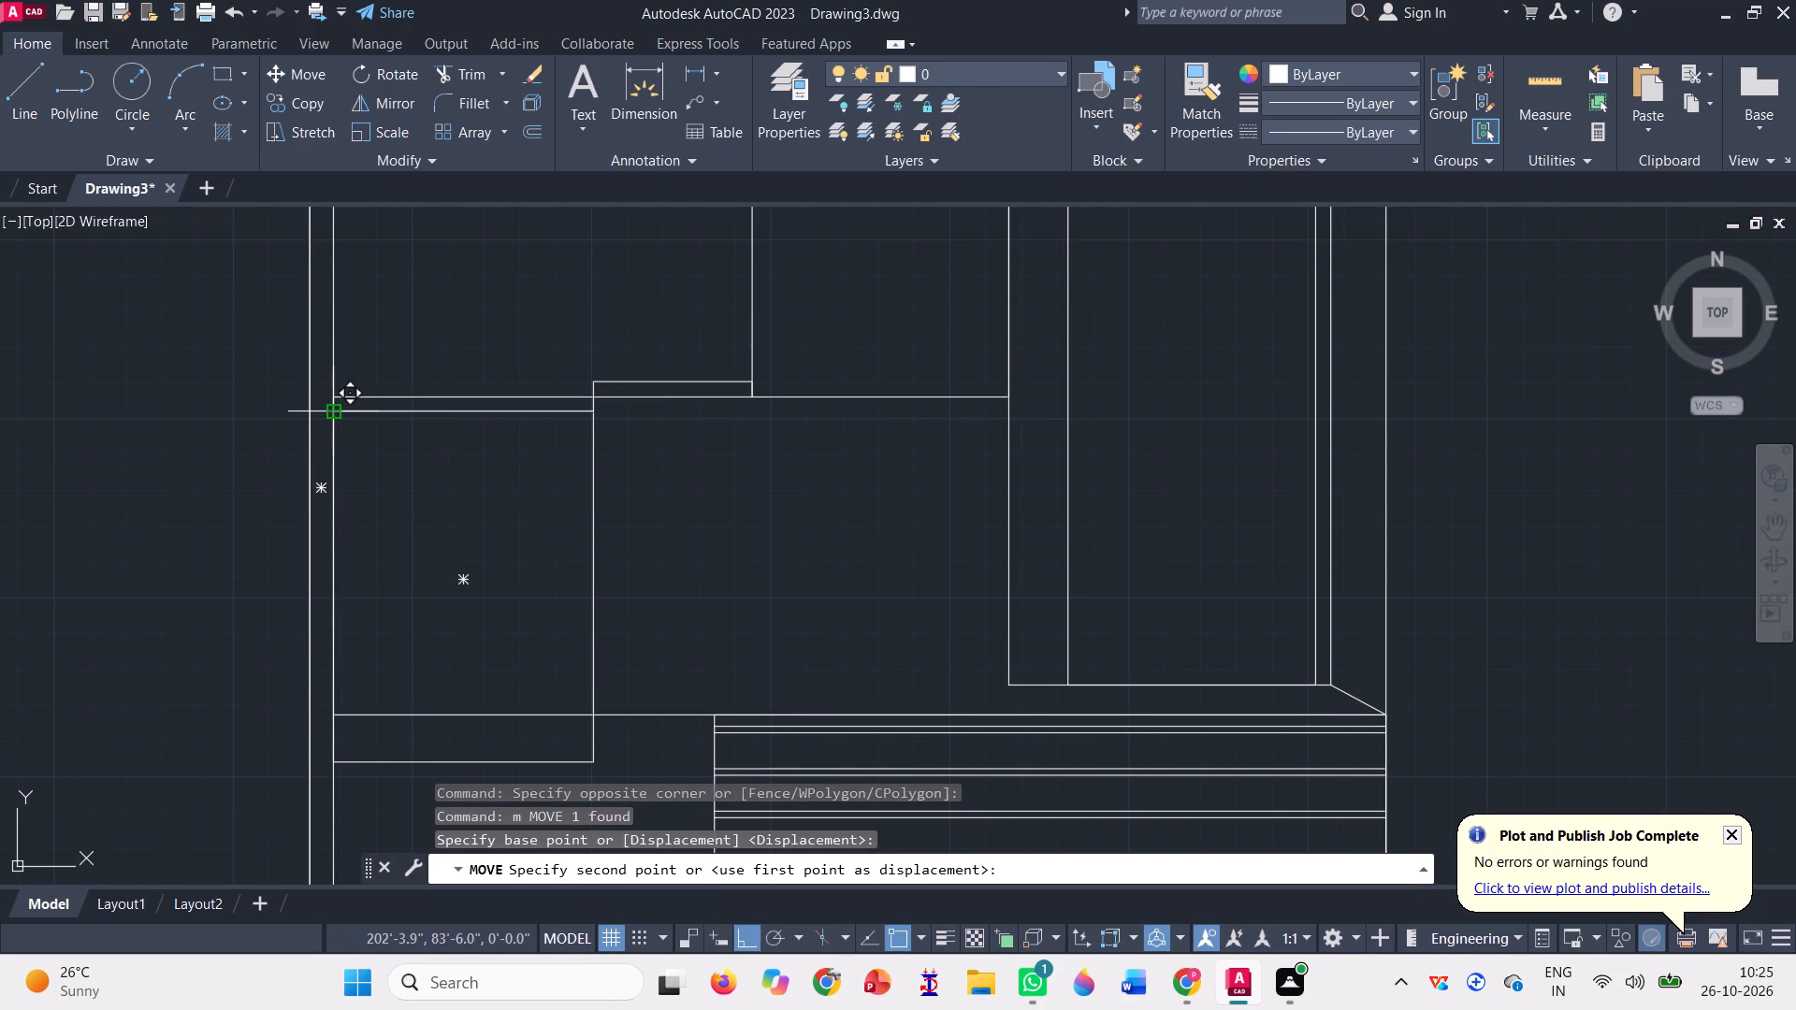
{"action": "left_click", "coordinate": [341, 434]}
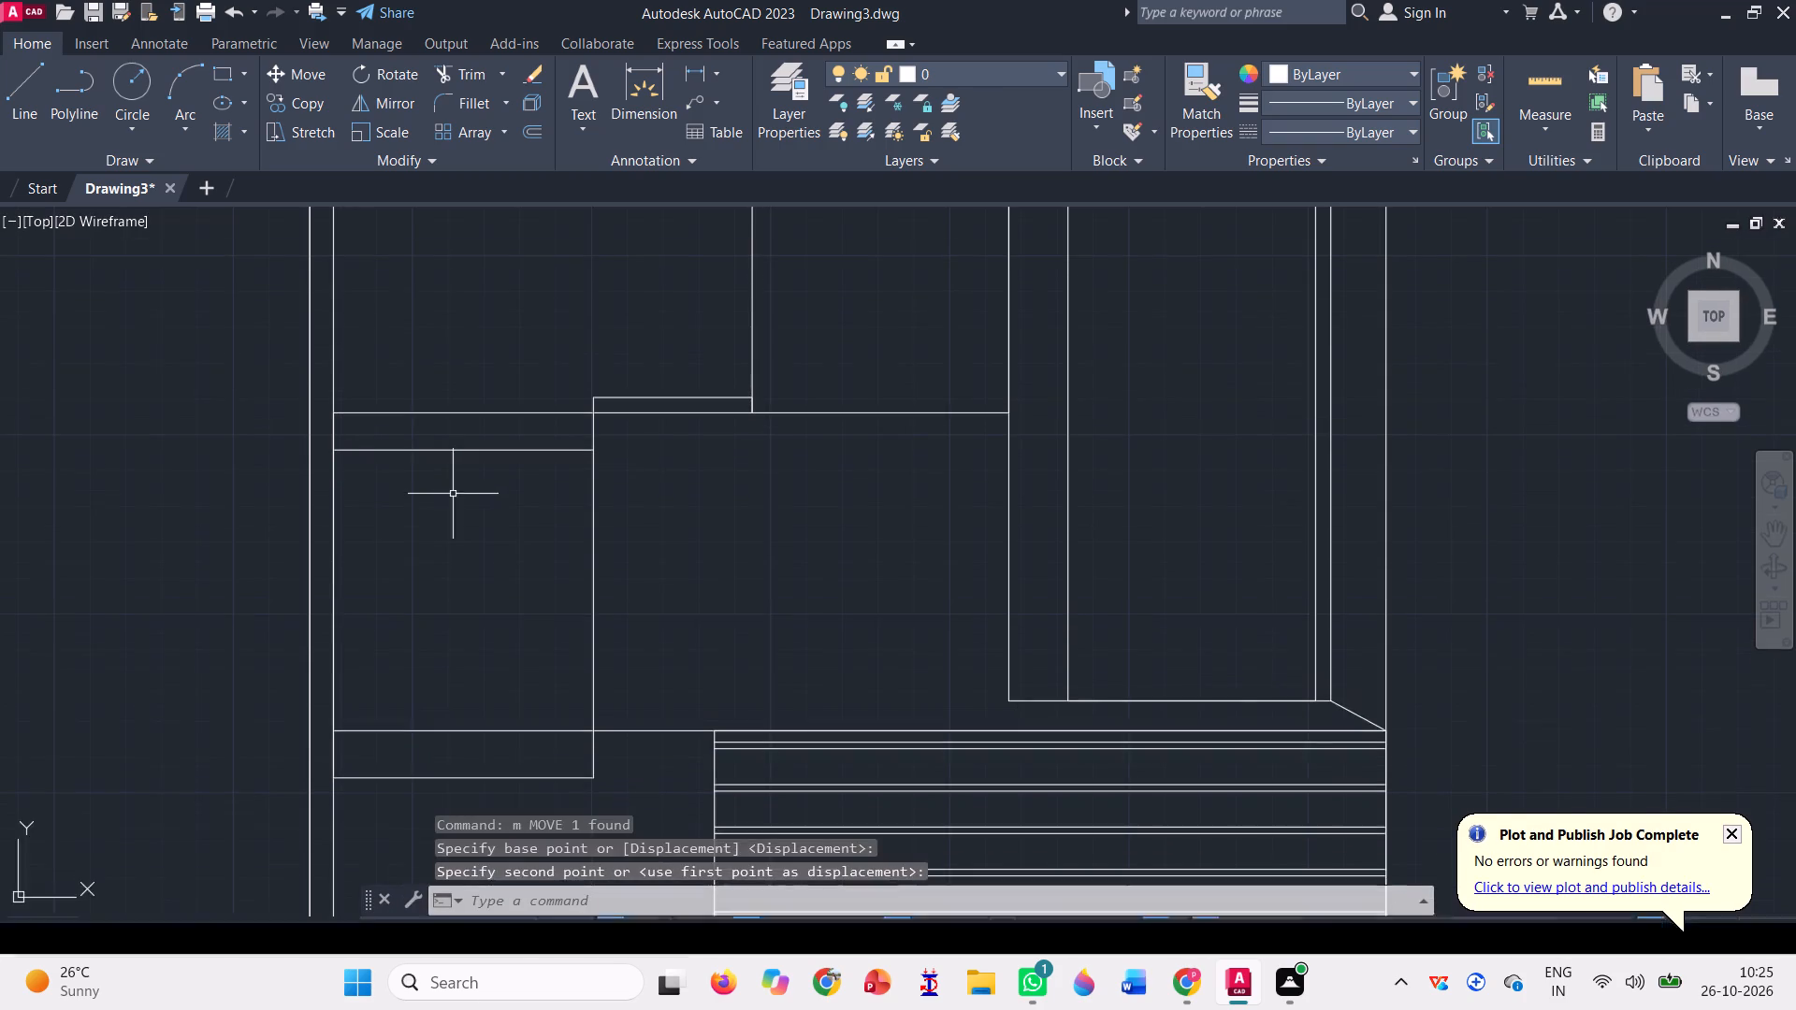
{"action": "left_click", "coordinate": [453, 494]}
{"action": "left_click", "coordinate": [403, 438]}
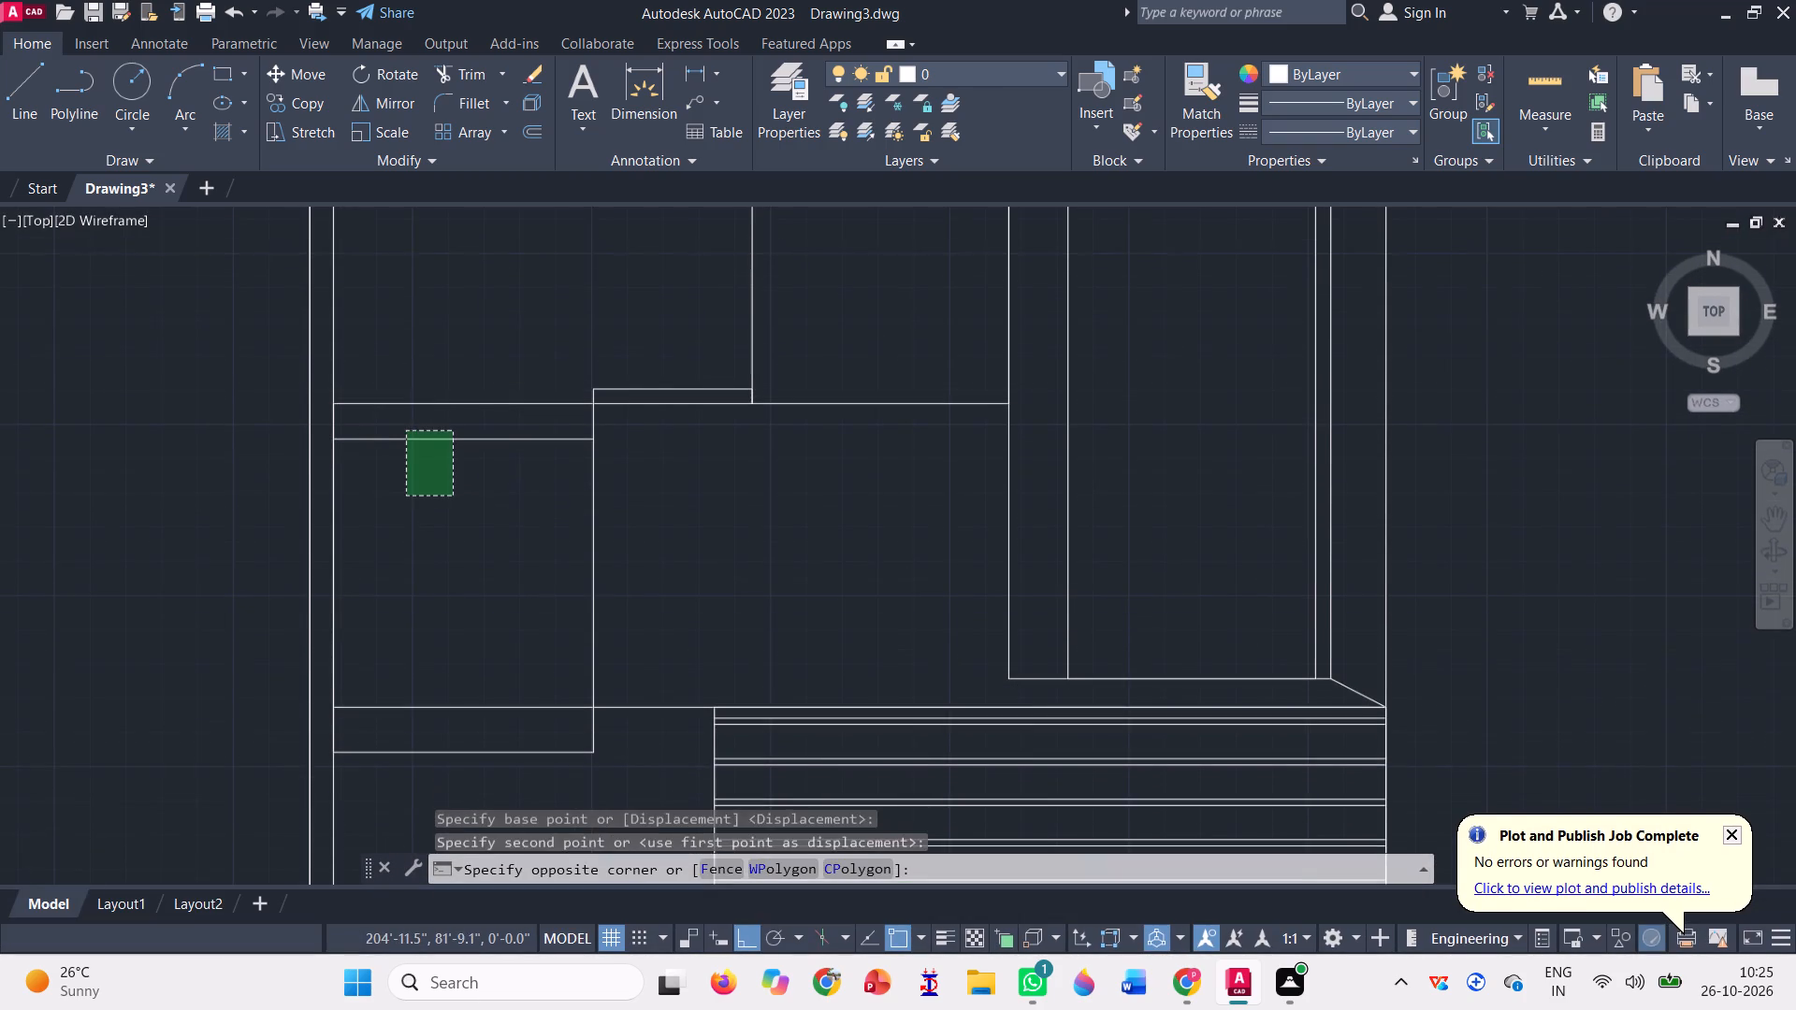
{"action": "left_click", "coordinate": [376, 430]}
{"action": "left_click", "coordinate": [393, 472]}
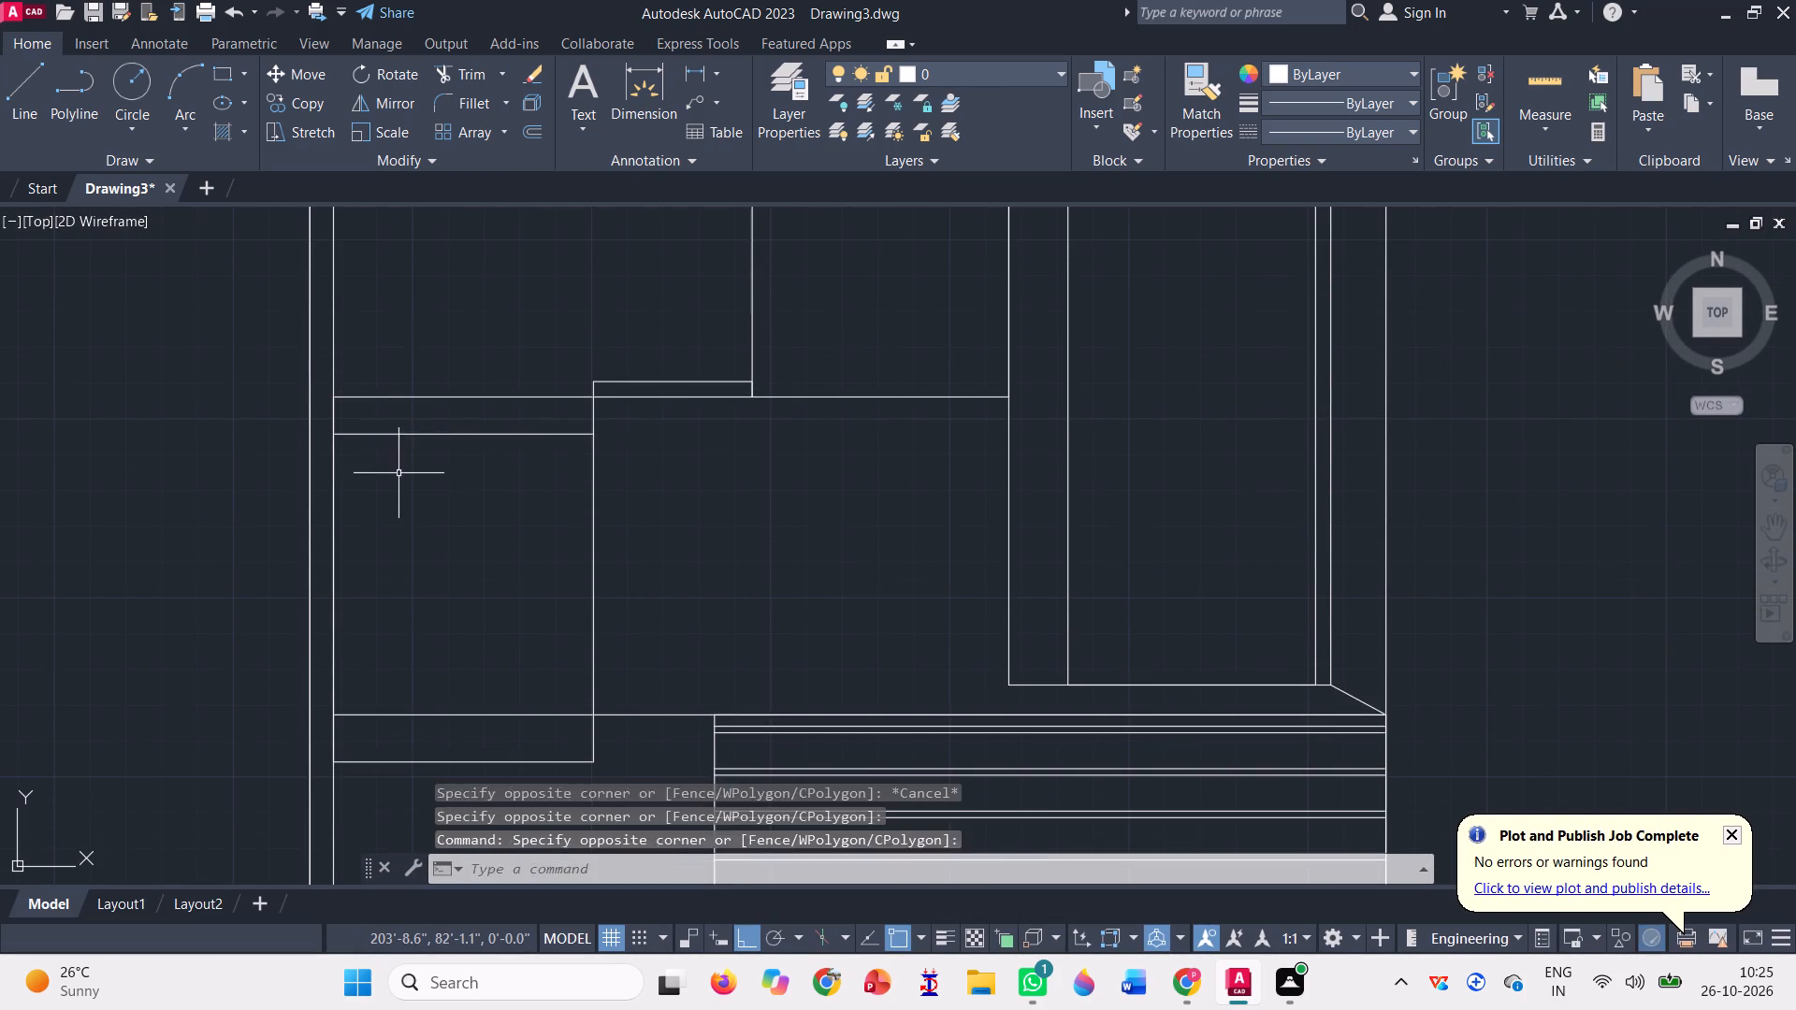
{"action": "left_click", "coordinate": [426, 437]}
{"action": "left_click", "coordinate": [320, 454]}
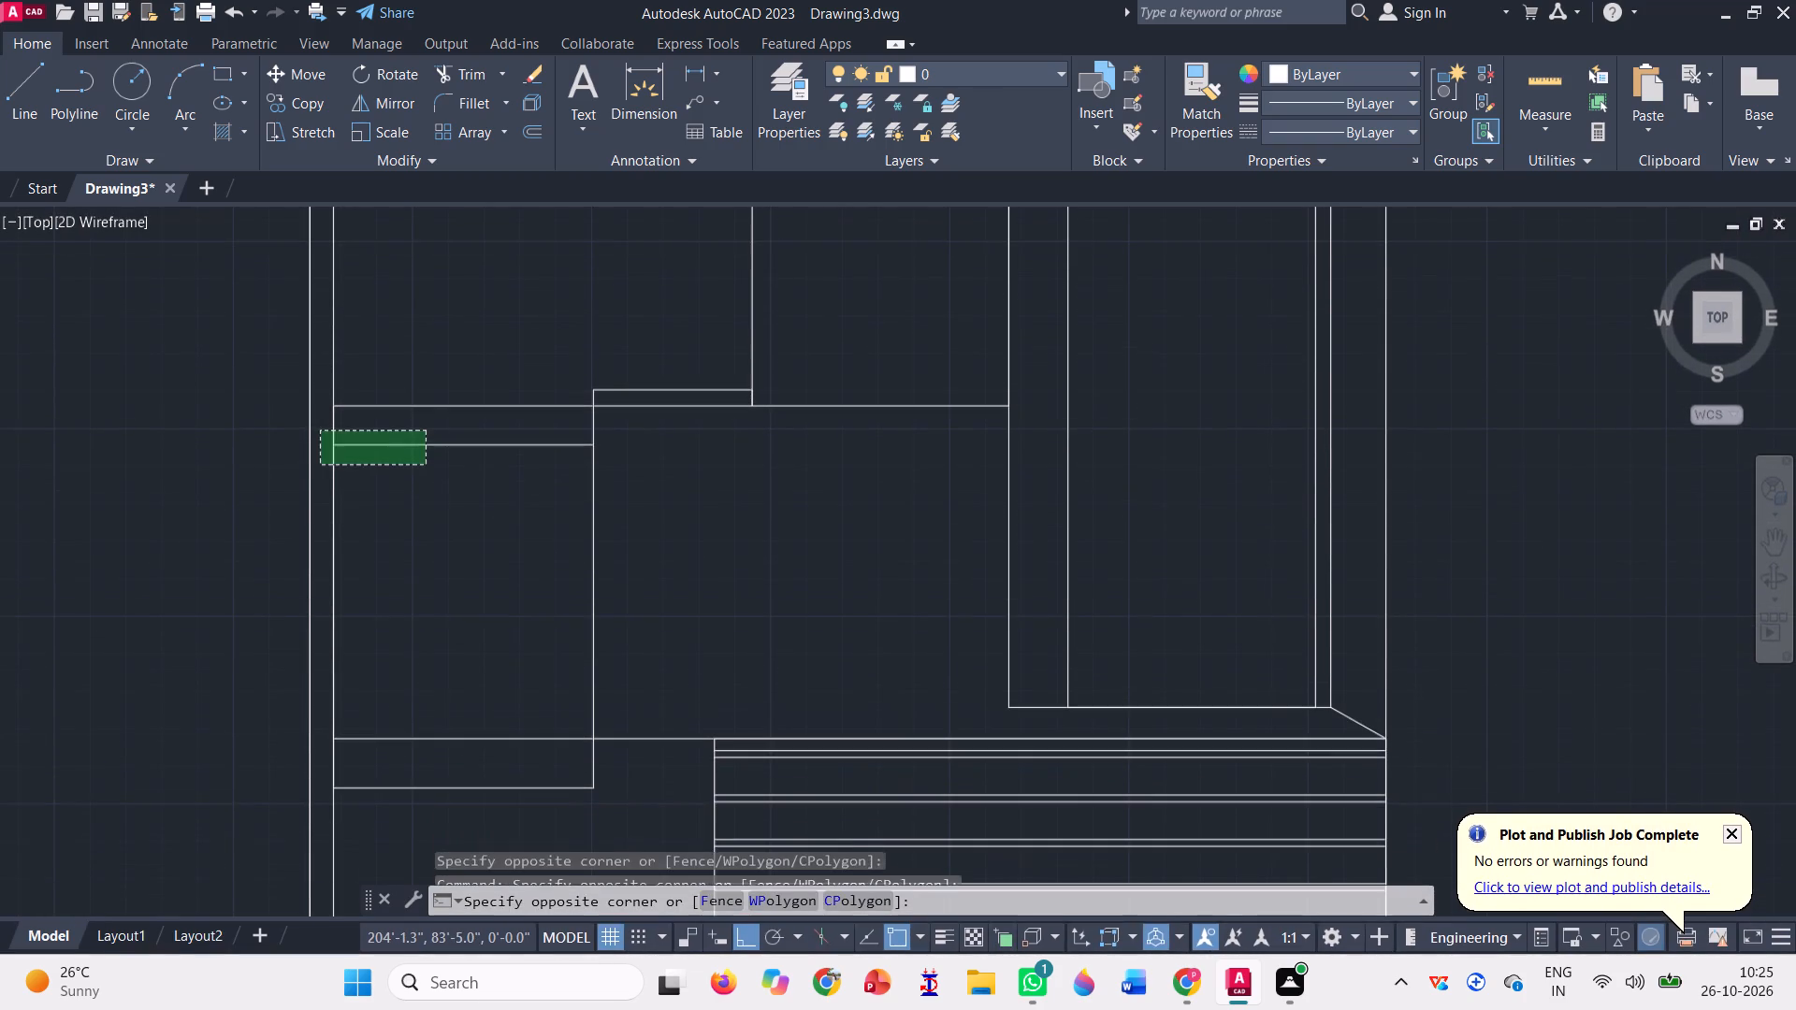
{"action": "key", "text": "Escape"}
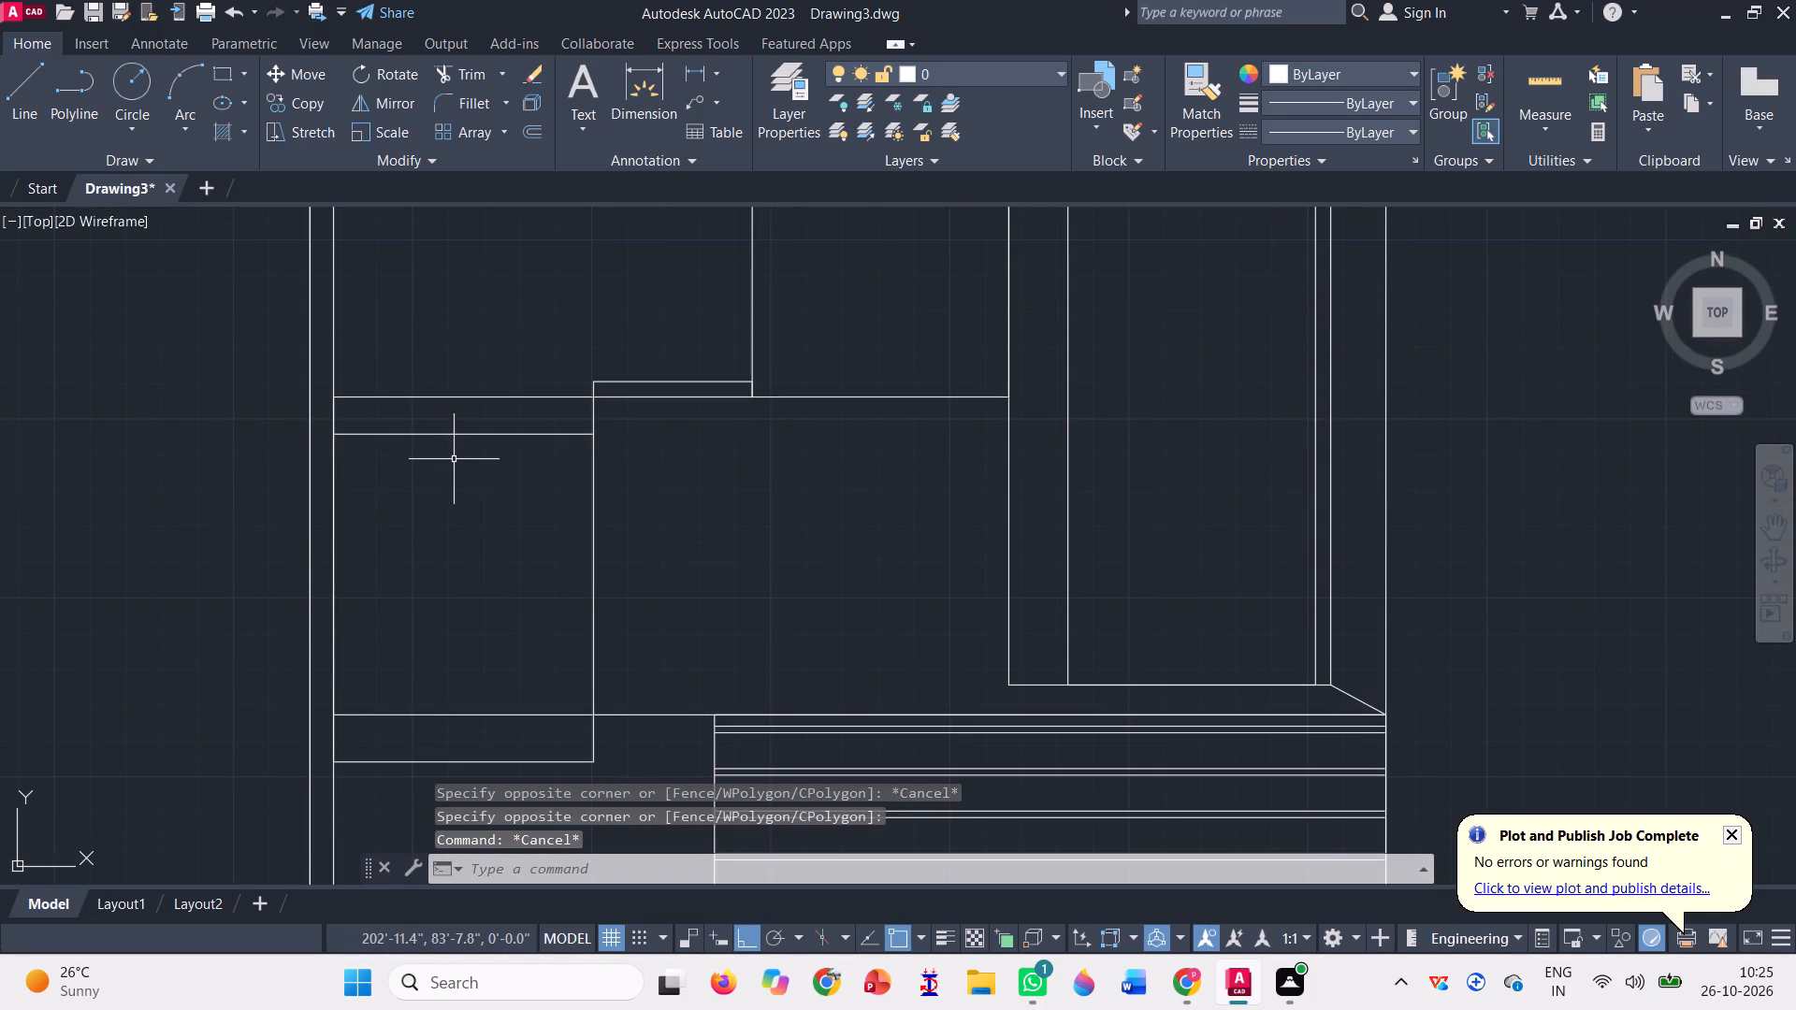
Copy the west rectangle's upper horizontal line seven times south at about 10" spacing, using the rectangle's northwest corner as the base point.
{"action": "left_click", "coordinate": [457, 433]}
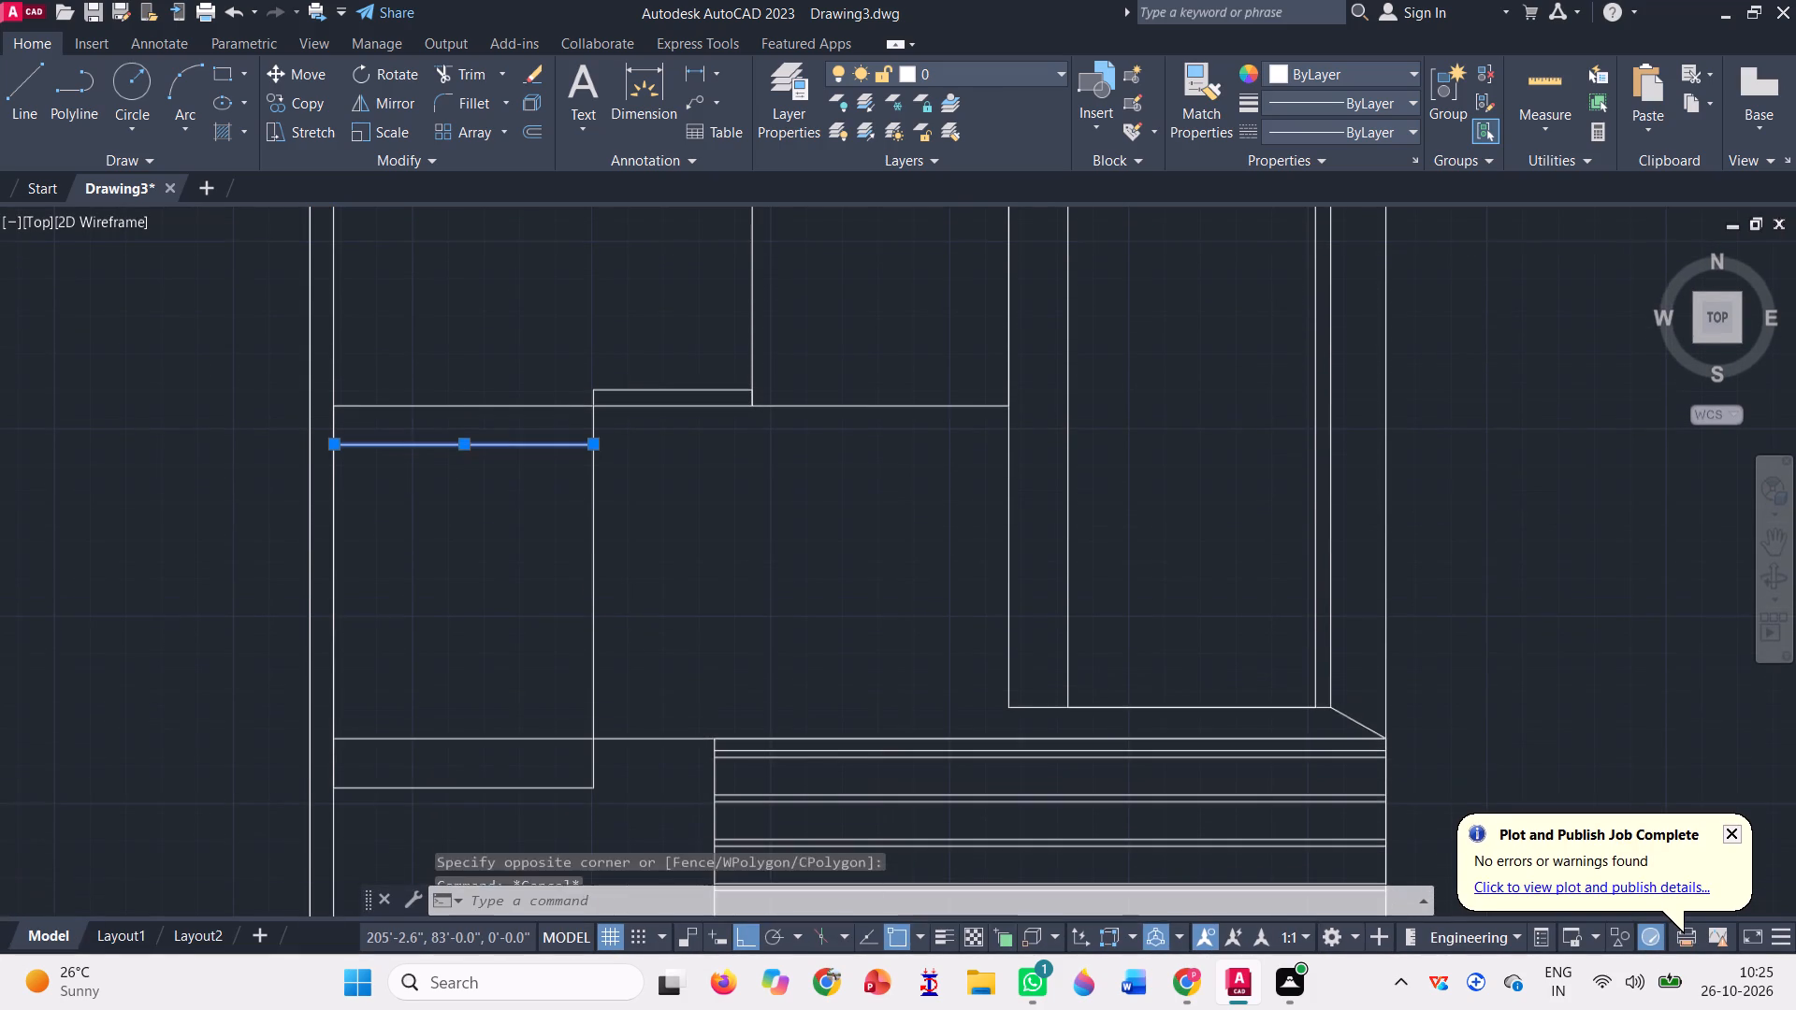
{"action": "key", "text": "c"}
{"action": "type", "text": "o"}
{"action": "key", "text": "space"}
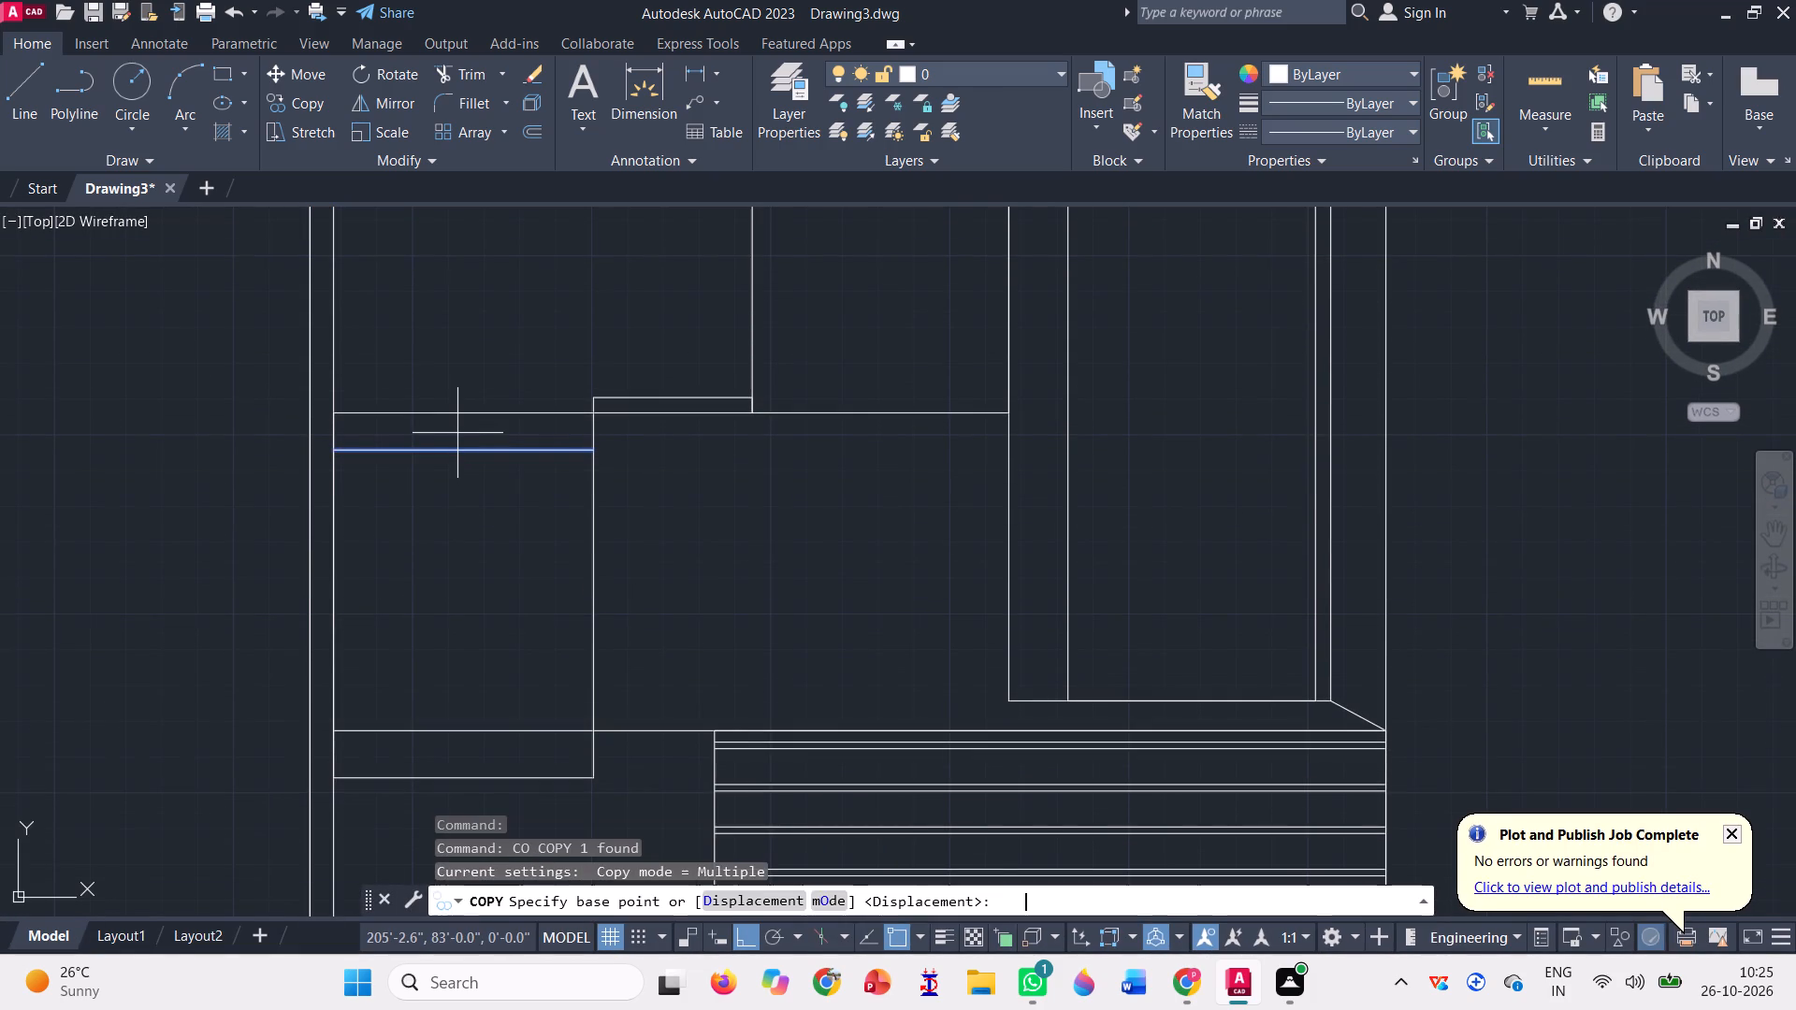
{"action": "left_click", "coordinate": [331, 409]}
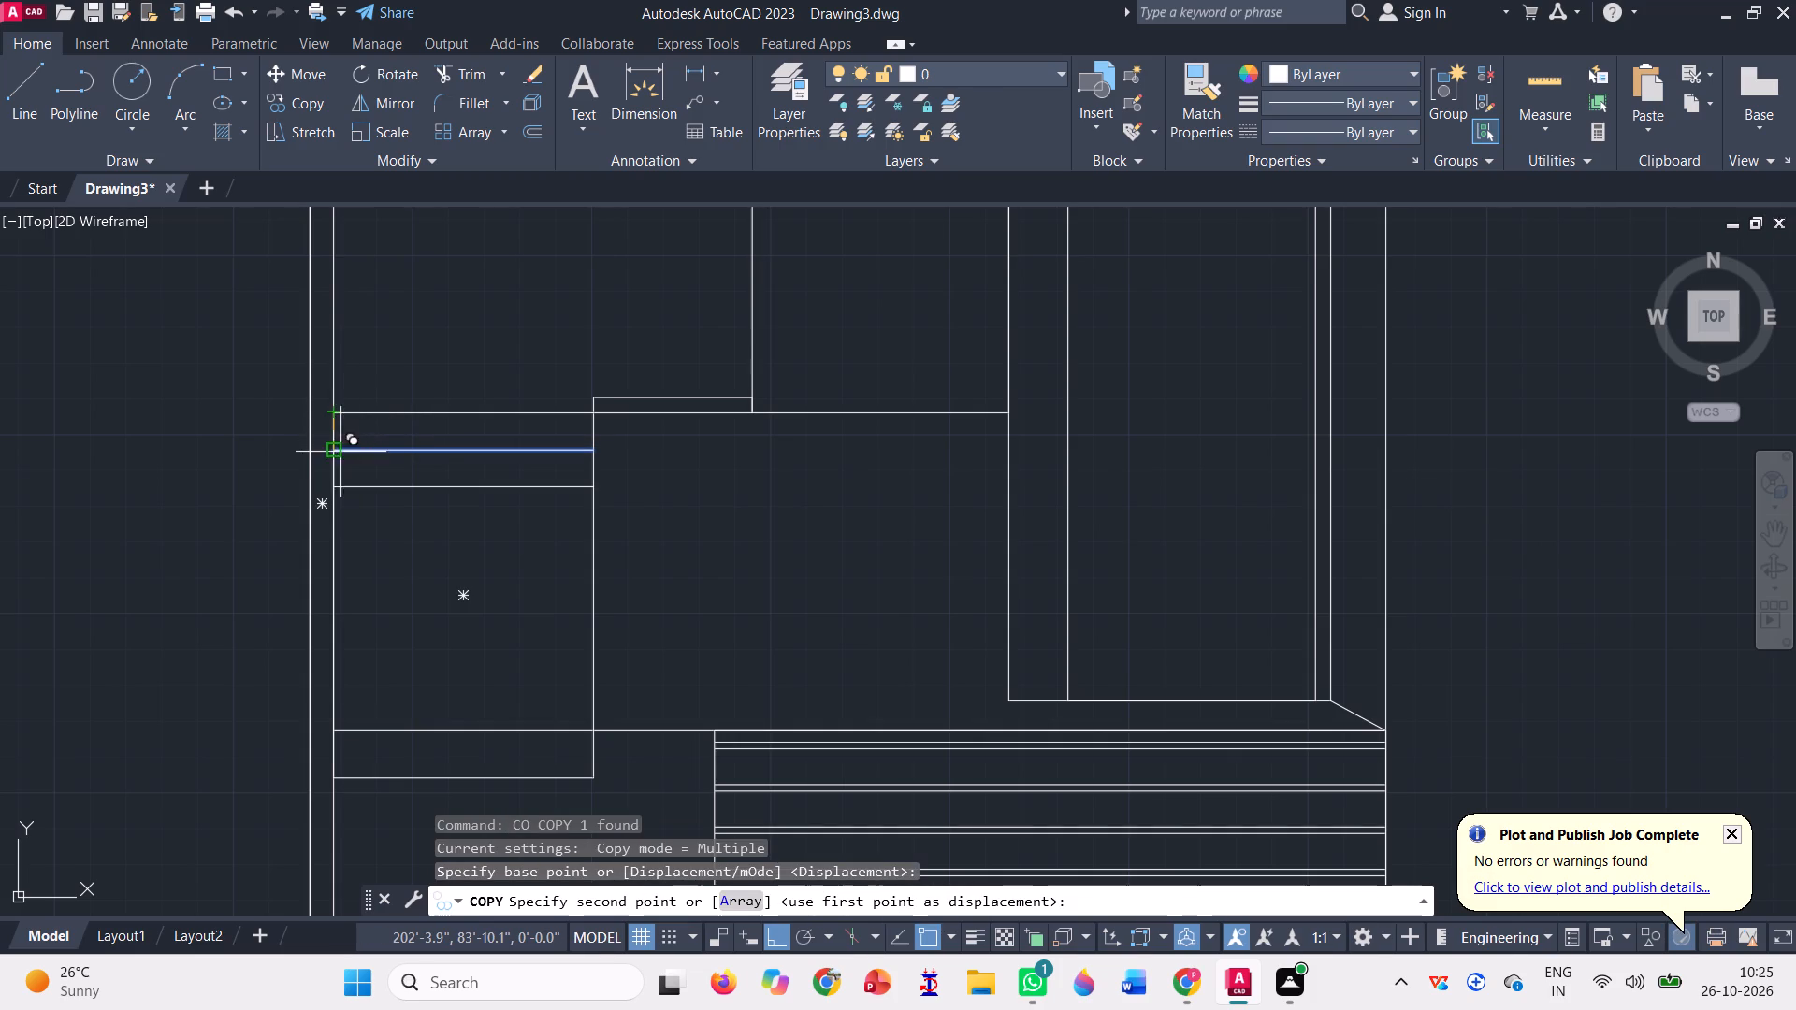
{"action": "left_click", "coordinate": [327, 454]}
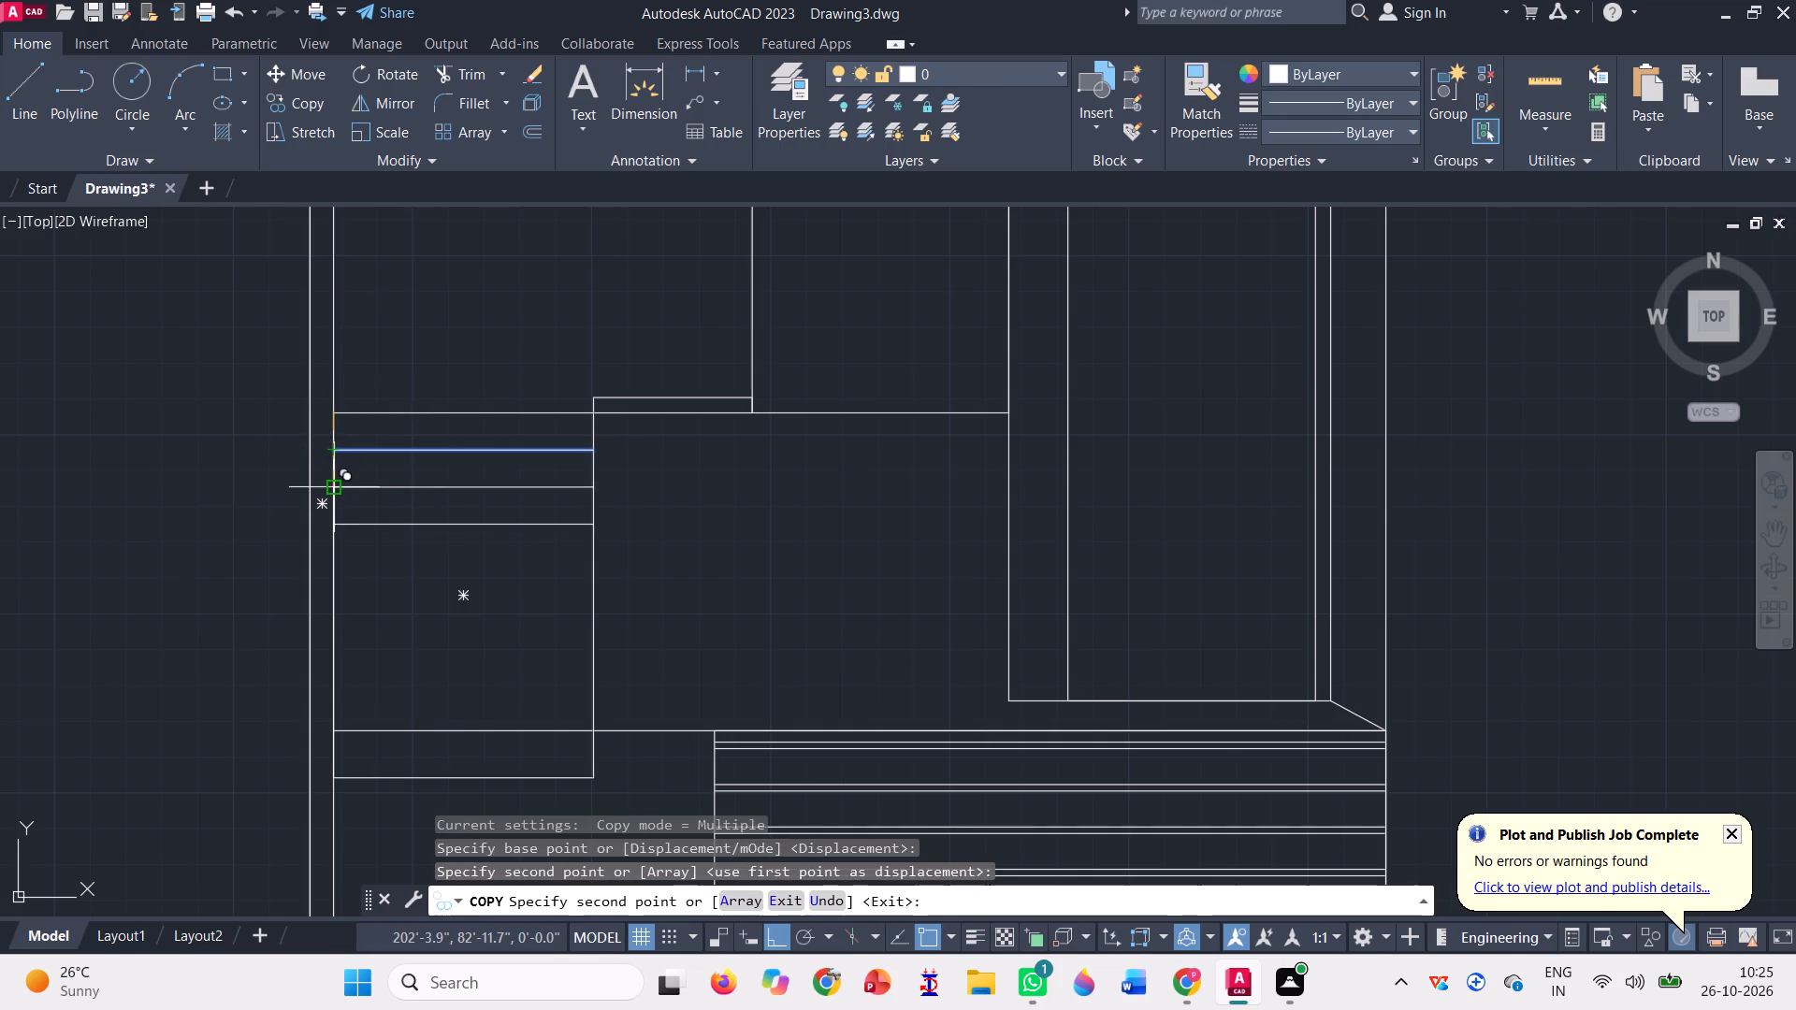
{"action": "left_click", "coordinate": [339, 483]}
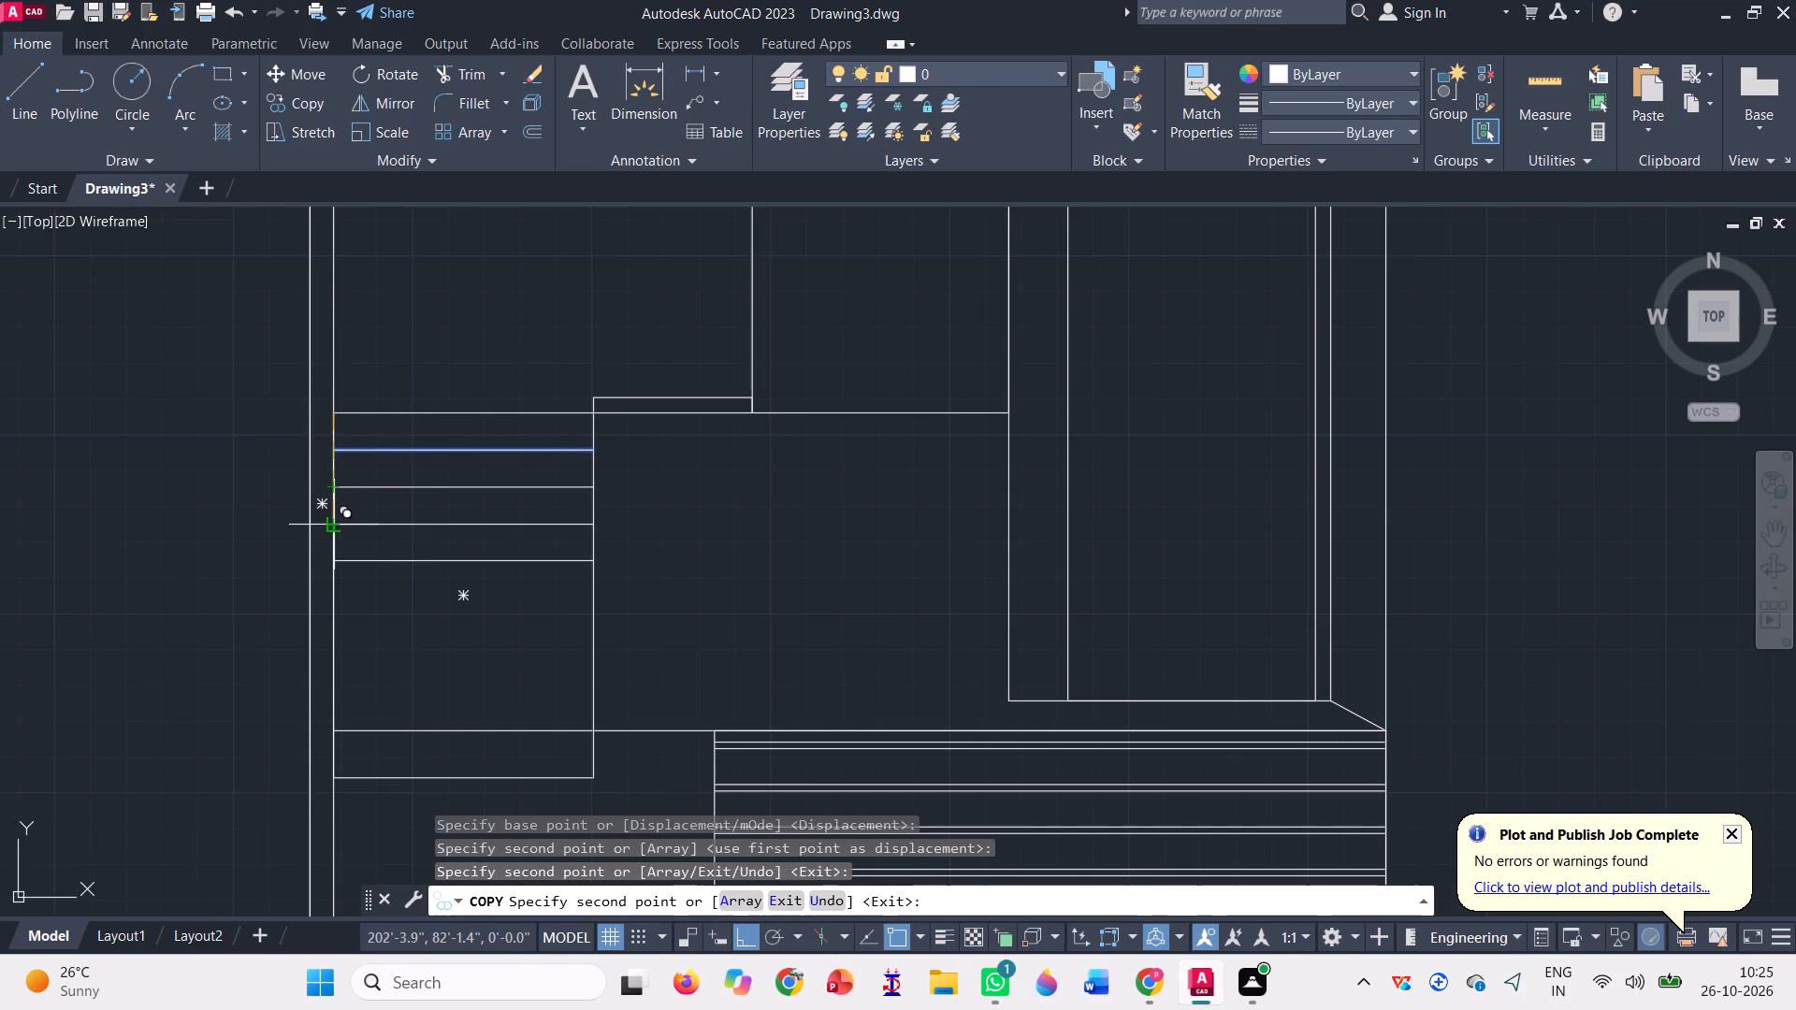
{"action": "left_click", "coordinate": [334, 521]}
{"action": "left_click", "coordinate": [330, 558]}
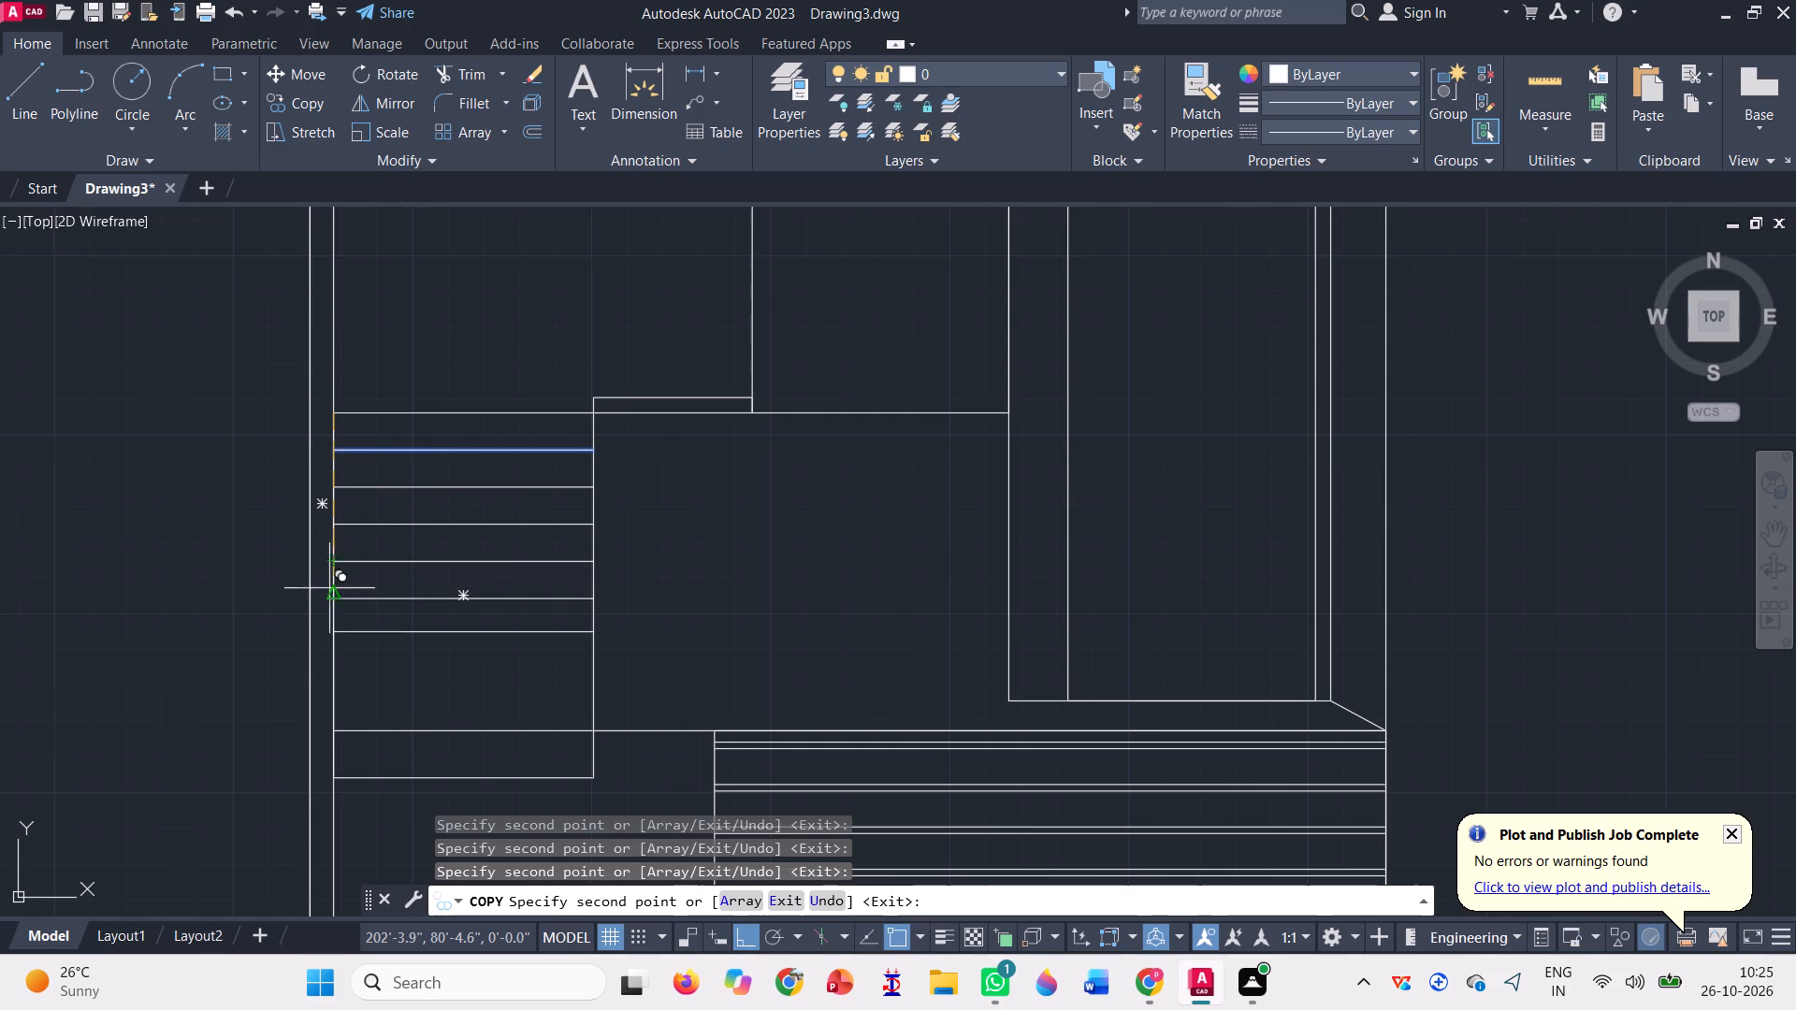
{"action": "left_click", "coordinate": [336, 601]}
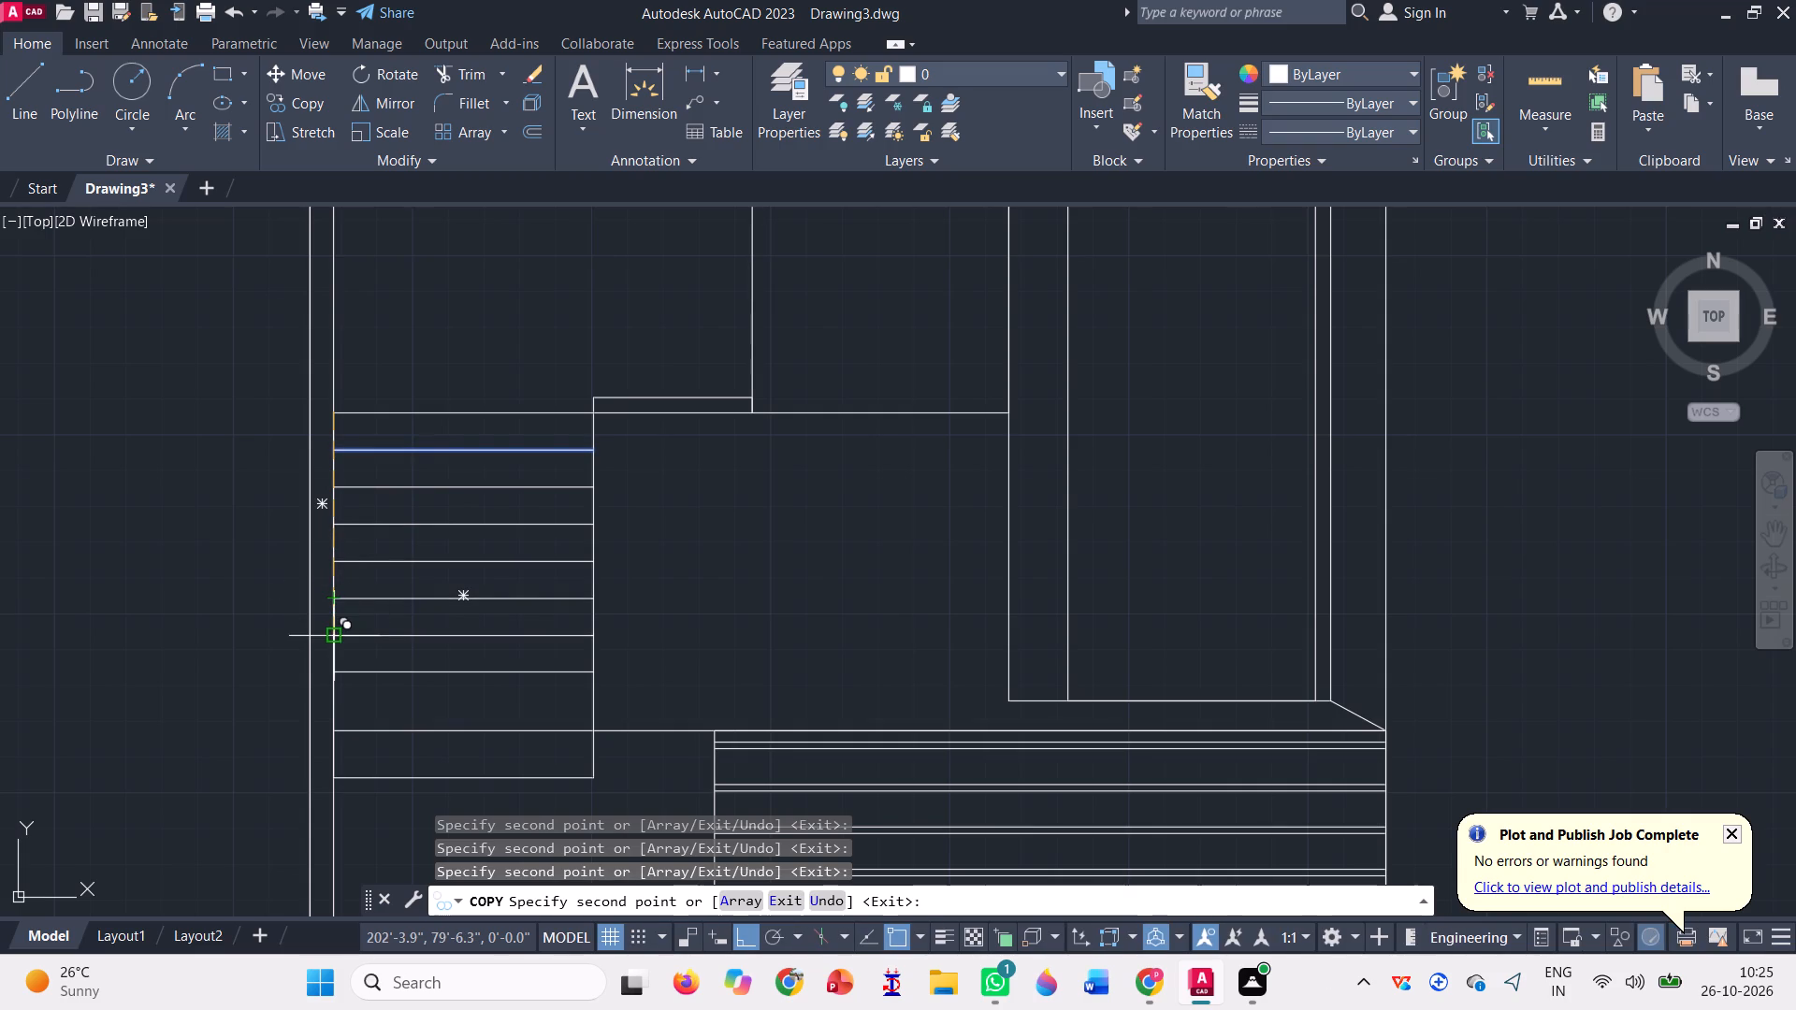
{"action": "left_click", "coordinate": [335, 639]}
{"action": "left_click", "coordinate": [322, 673]}
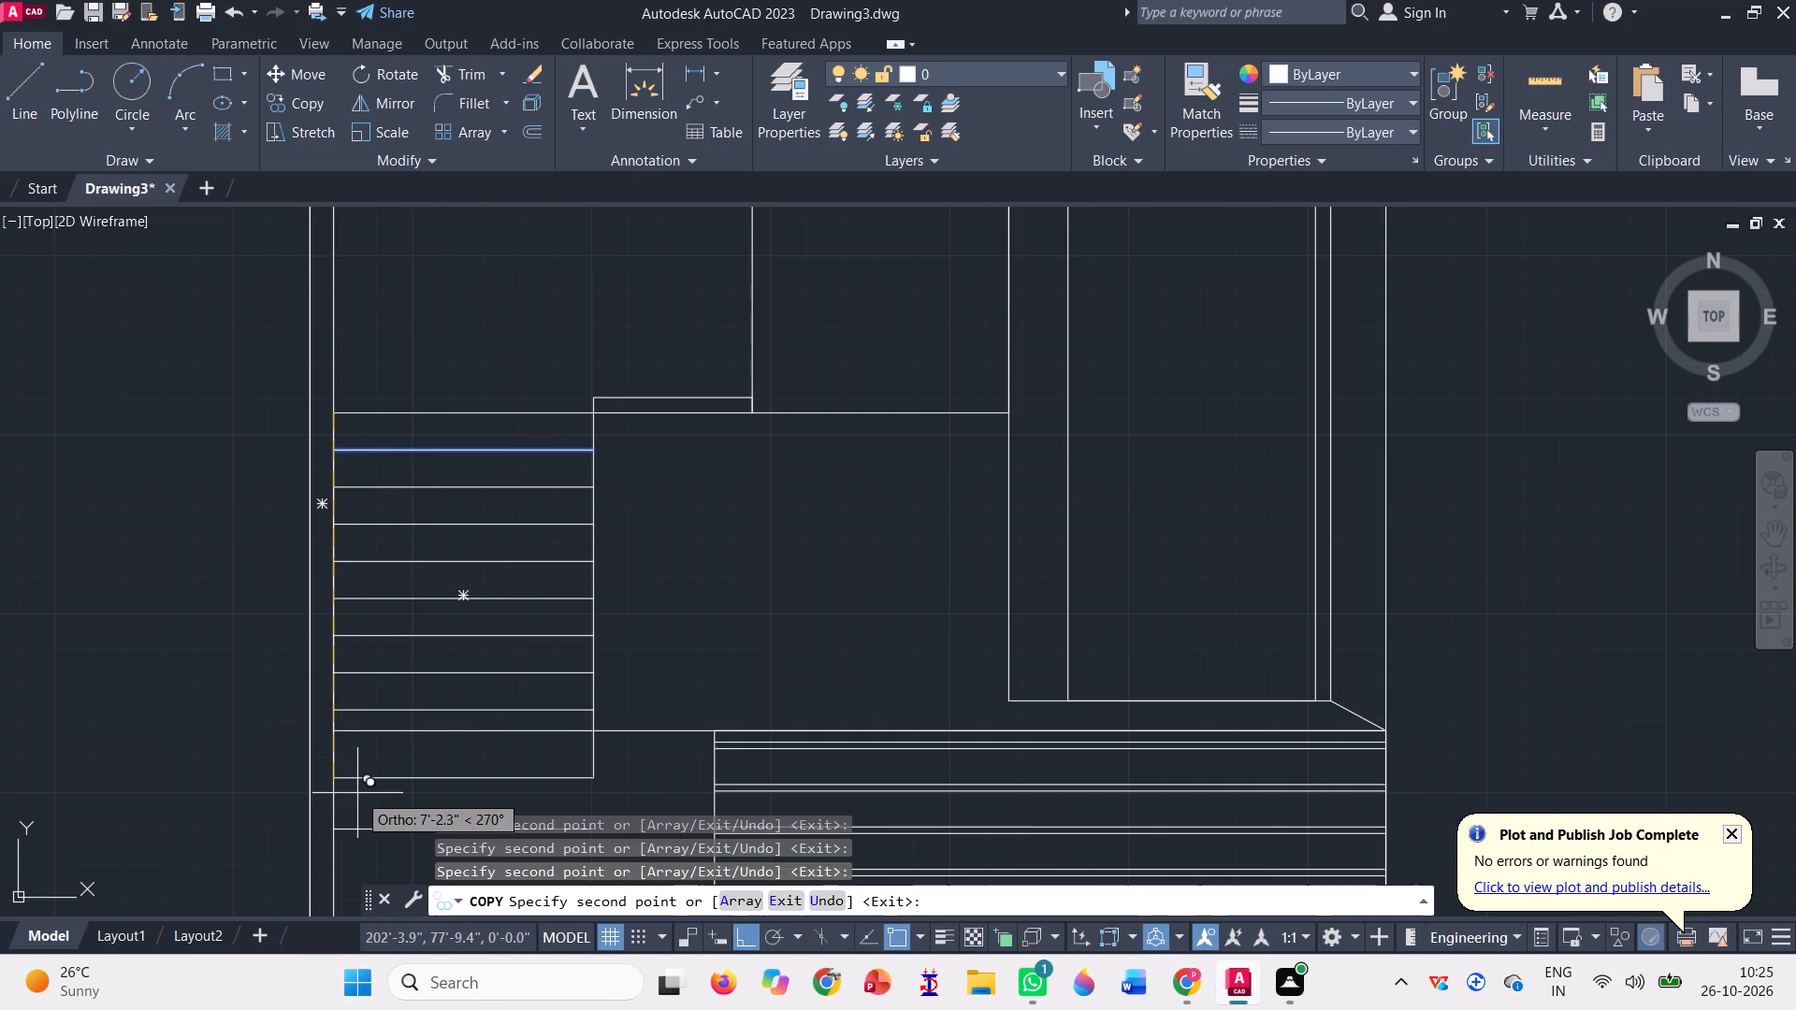
Copy the same horizontal line eight times down the north rectangle at about 10" spacing, starting about 10" below its top edge.
{"action": "scroll", "coordinate": [357, 793], "scroll_direction": "down", "scroll_amount": 1}
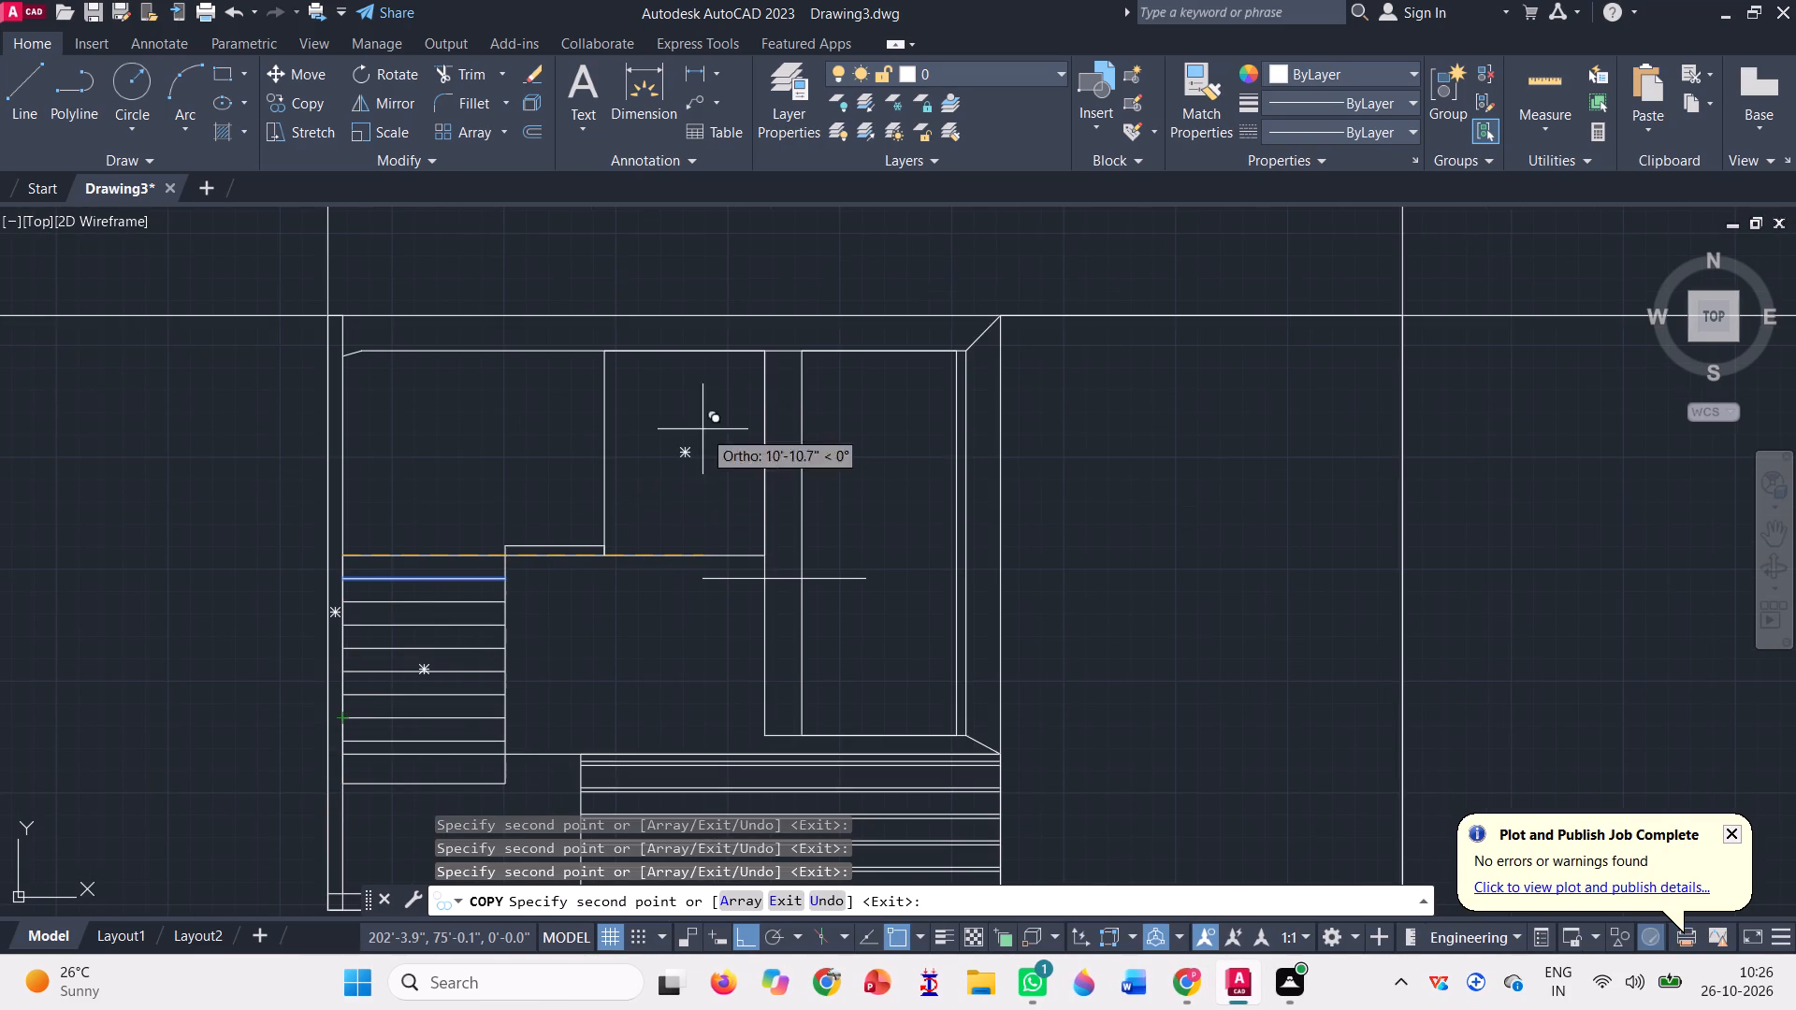
{"action": "scroll", "coordinate": [620, 350], "scroll_direction": "up", "scroll_amount": 1}
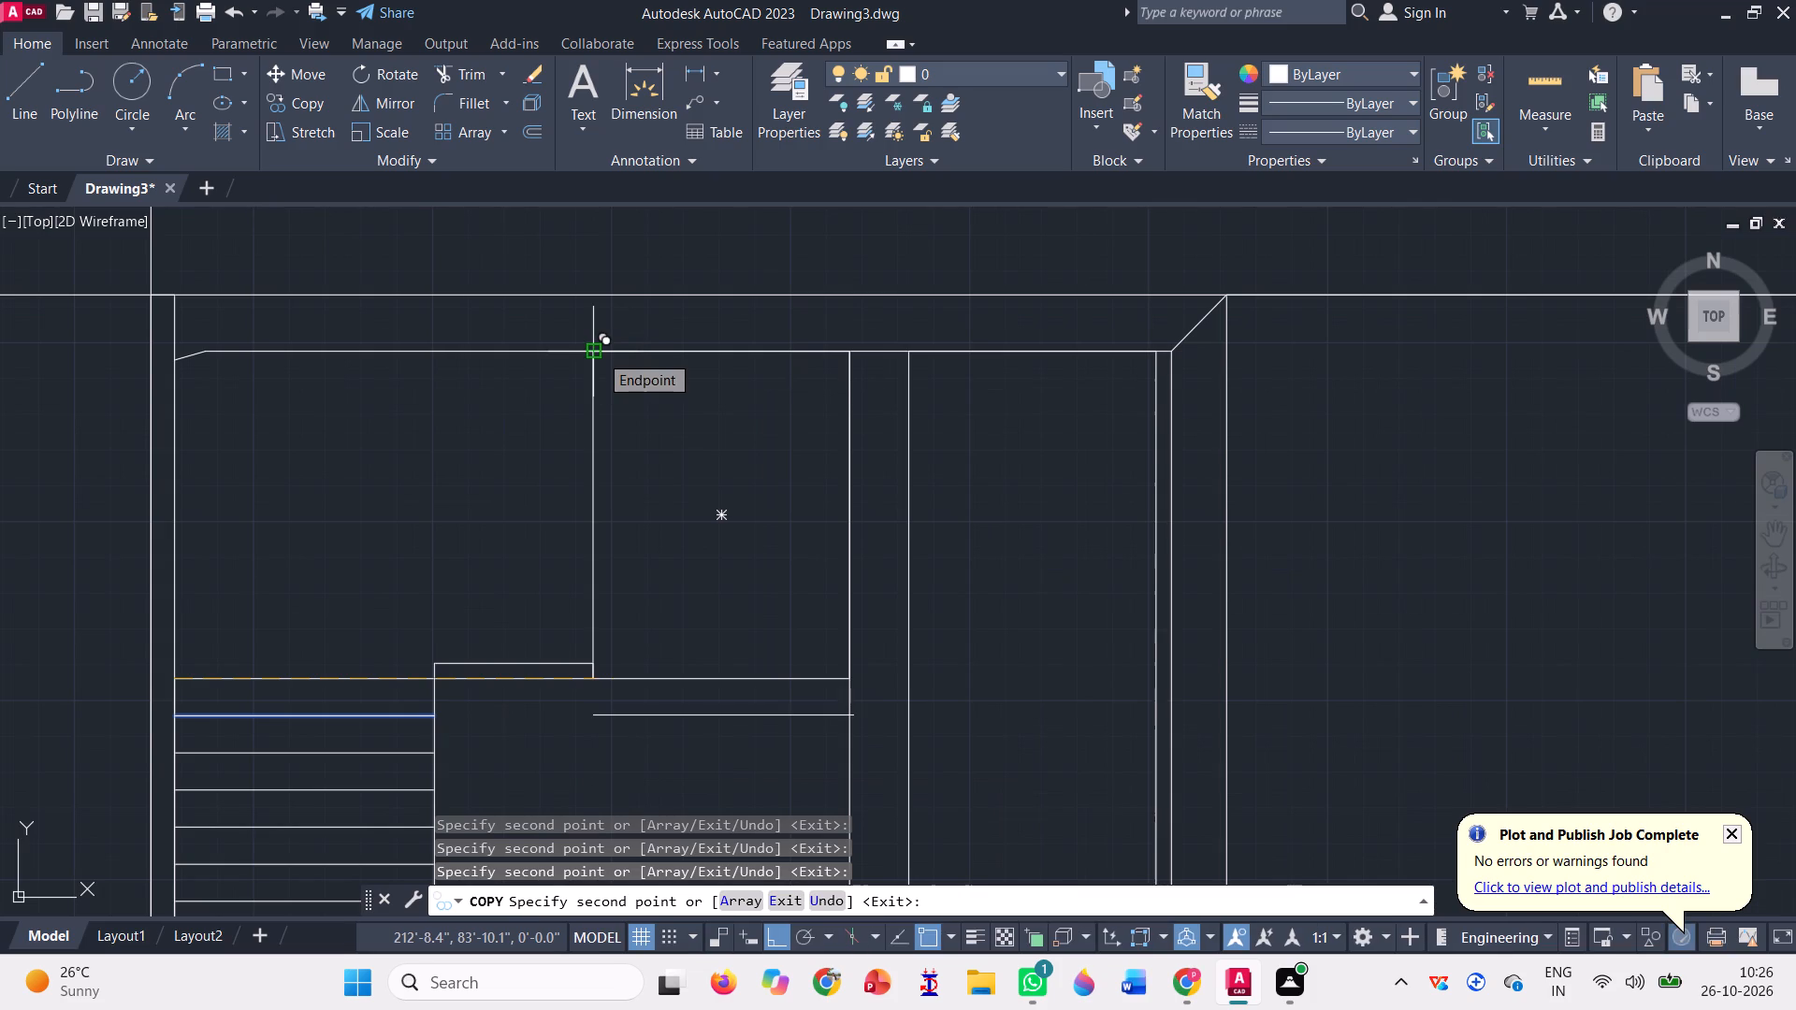
{"action": "left_click", "coordinate": [599, 353]}
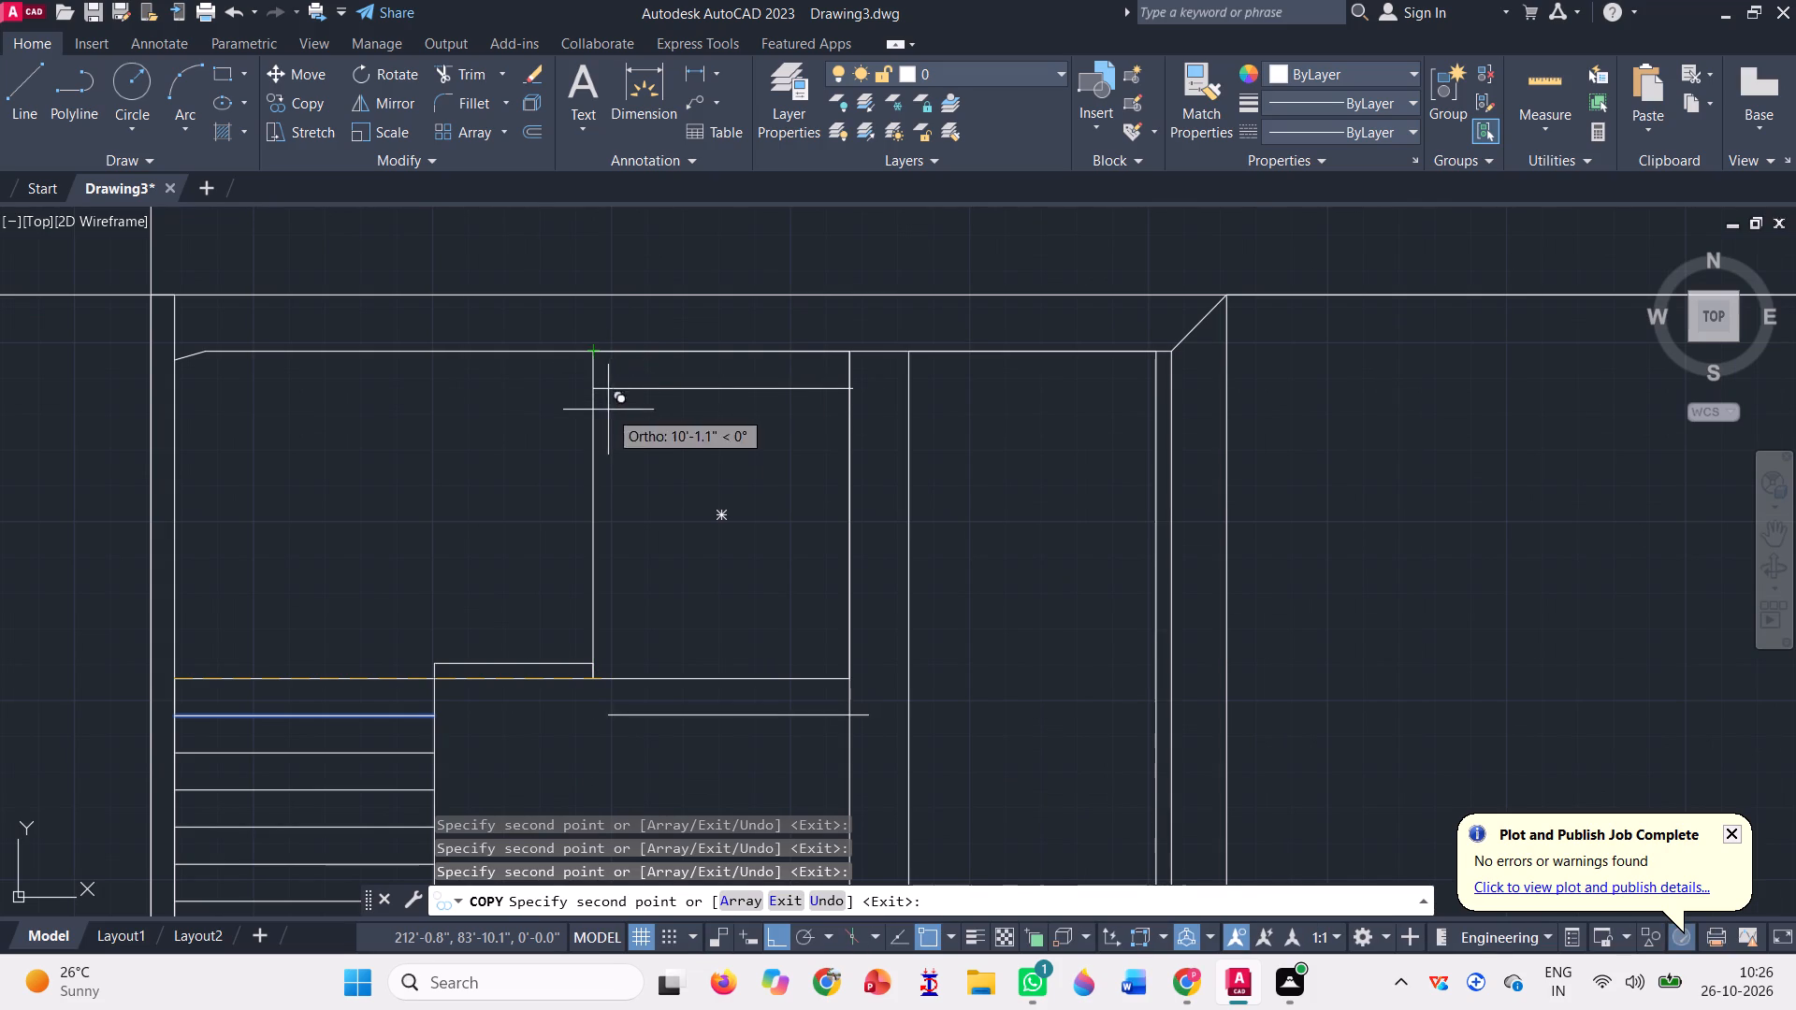
{"action": "left_click", "coordinate": [589, 389]}
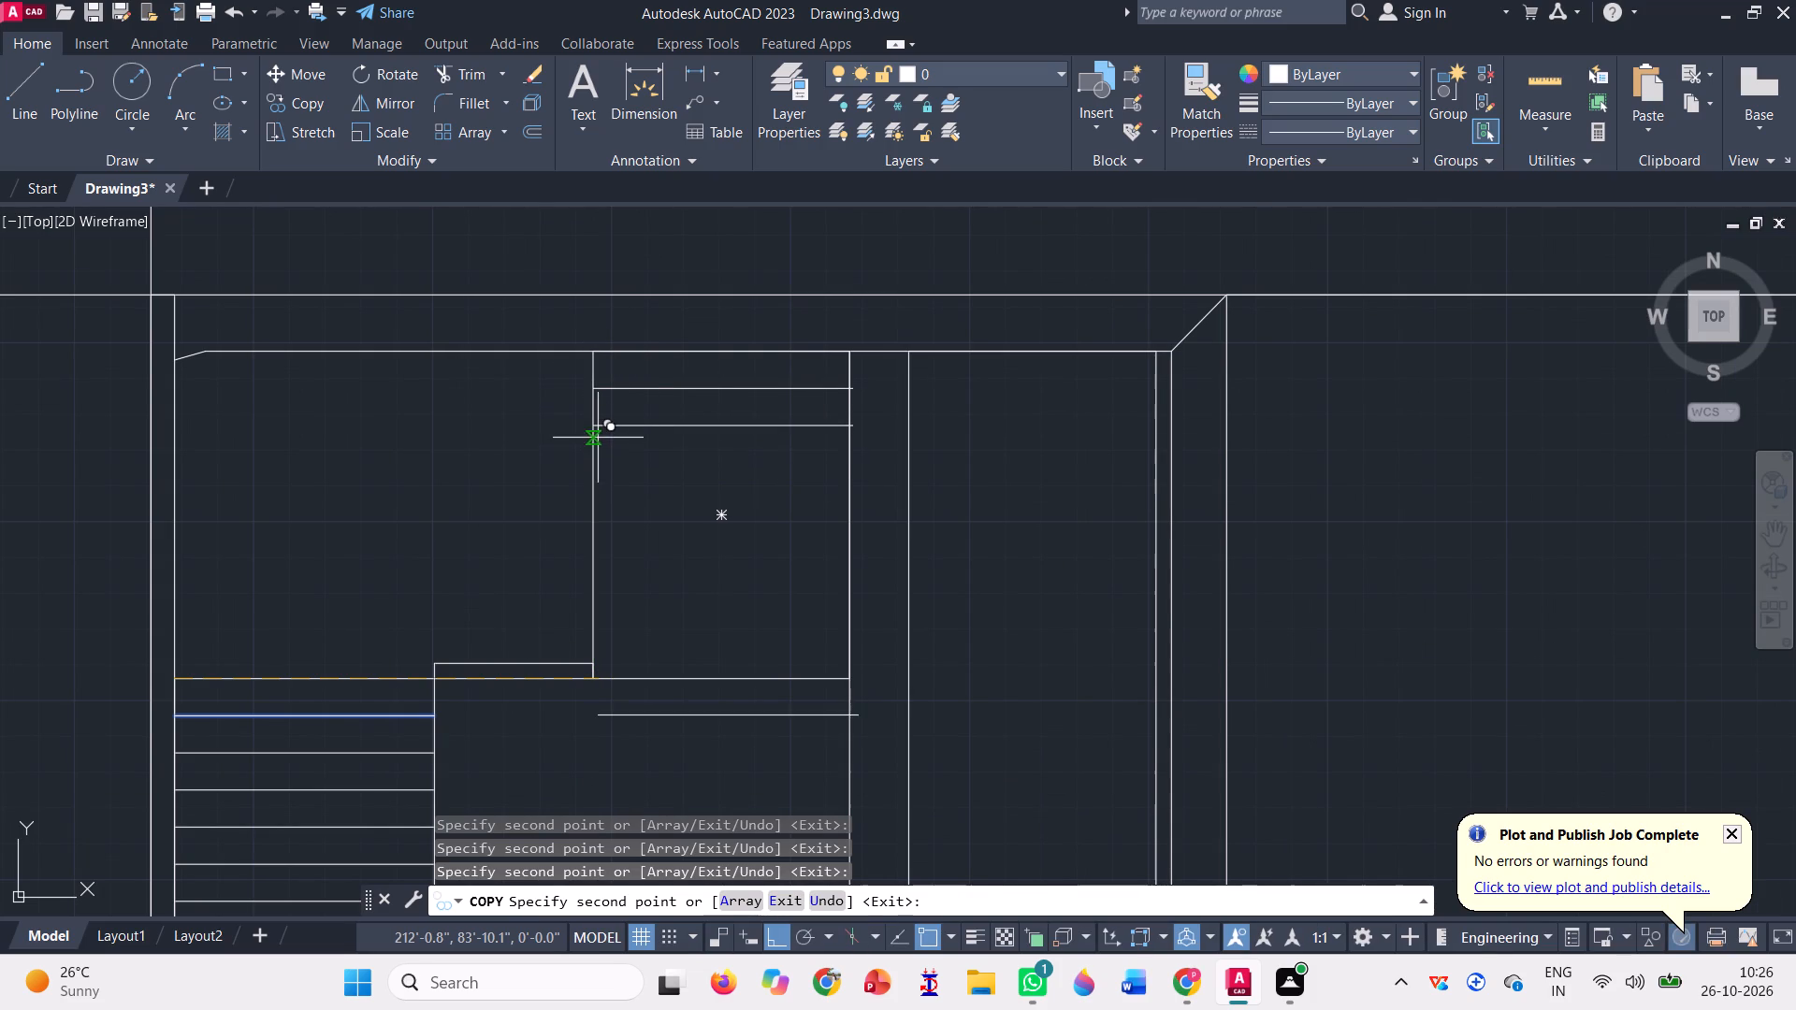
{"action": "left_click", "coordinate": [594, 430]}
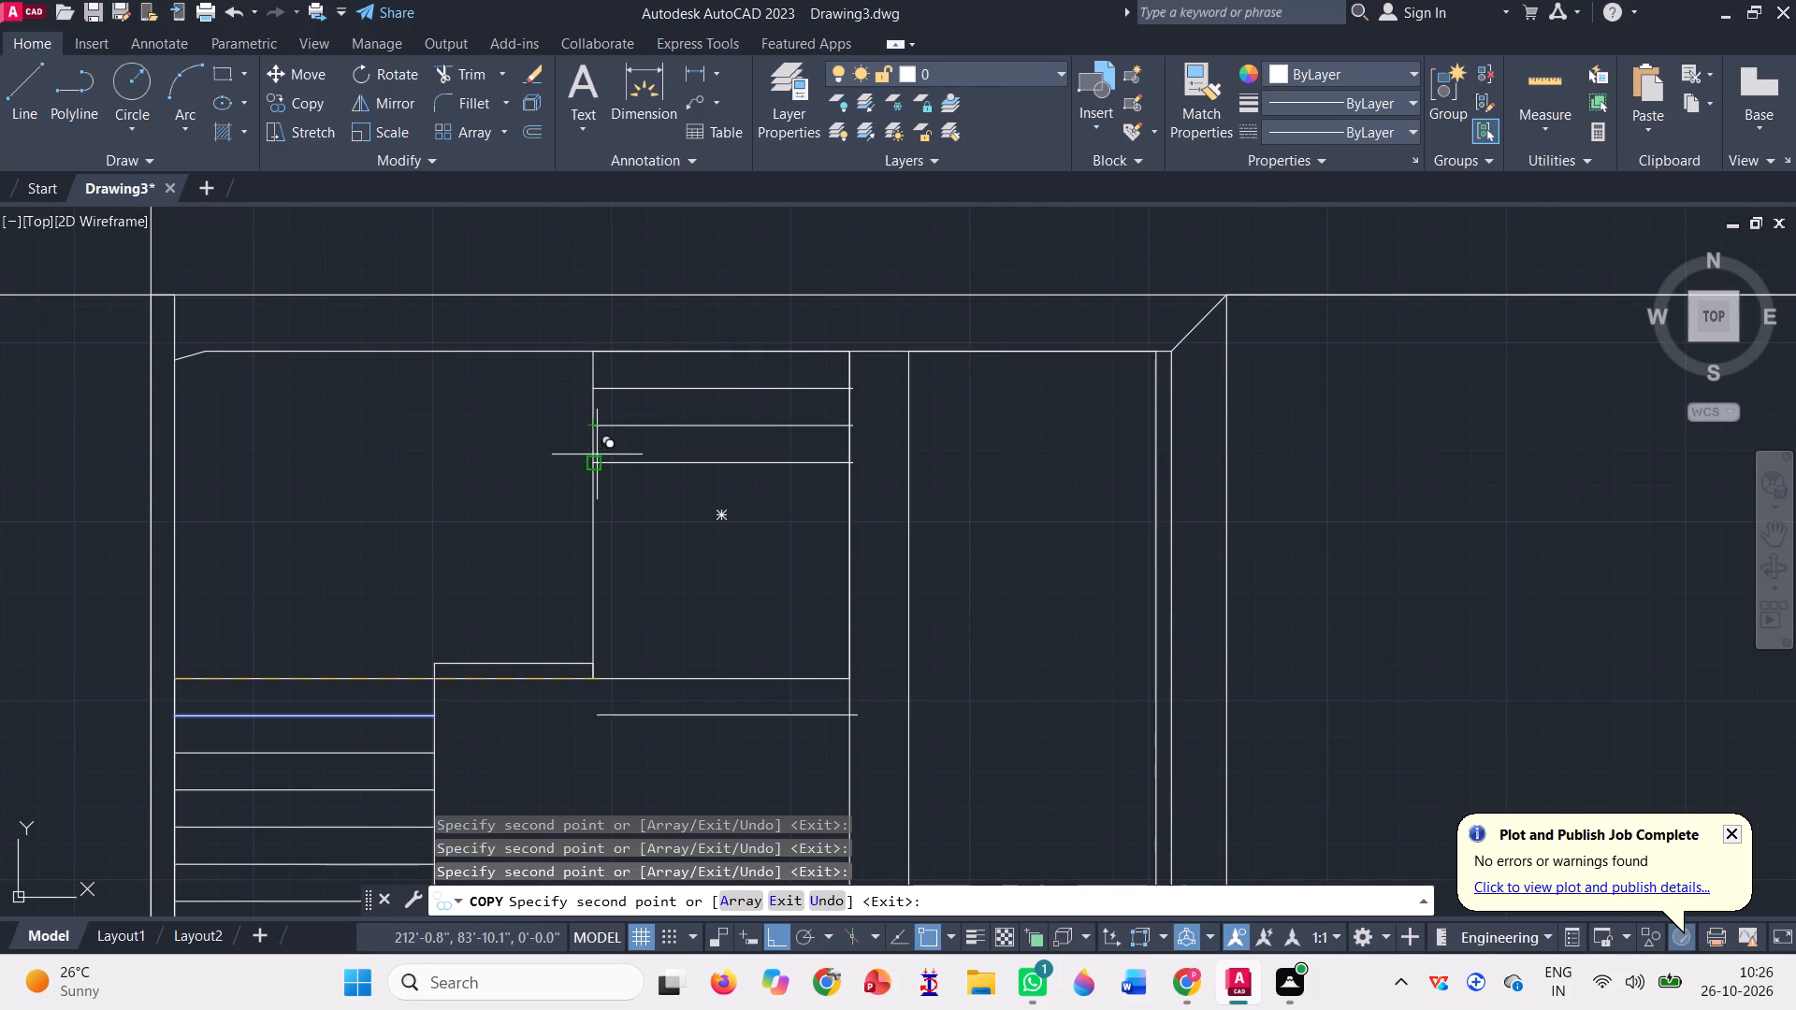
{"action": "left_click", "coordinate": [597, 460]}
{"action": "left_click", "coordinate": [597, 501]}
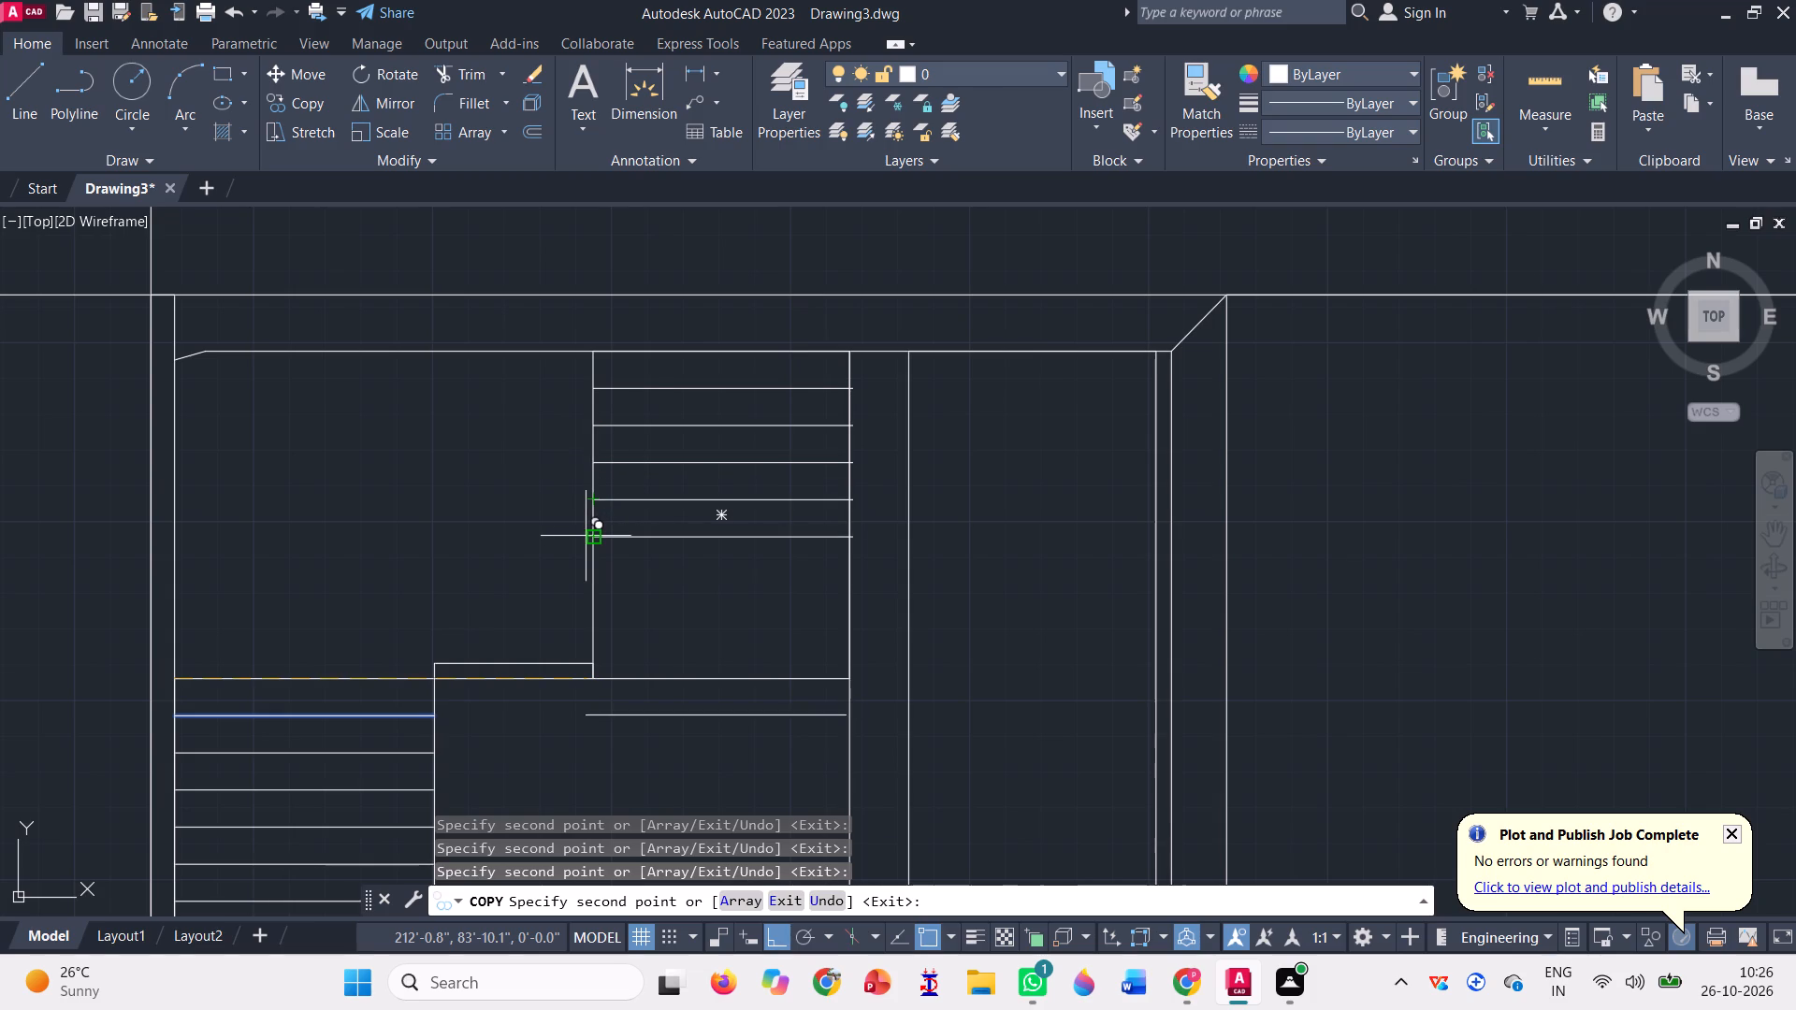
{"action": "left_click", "coordinate": [588, 541]}
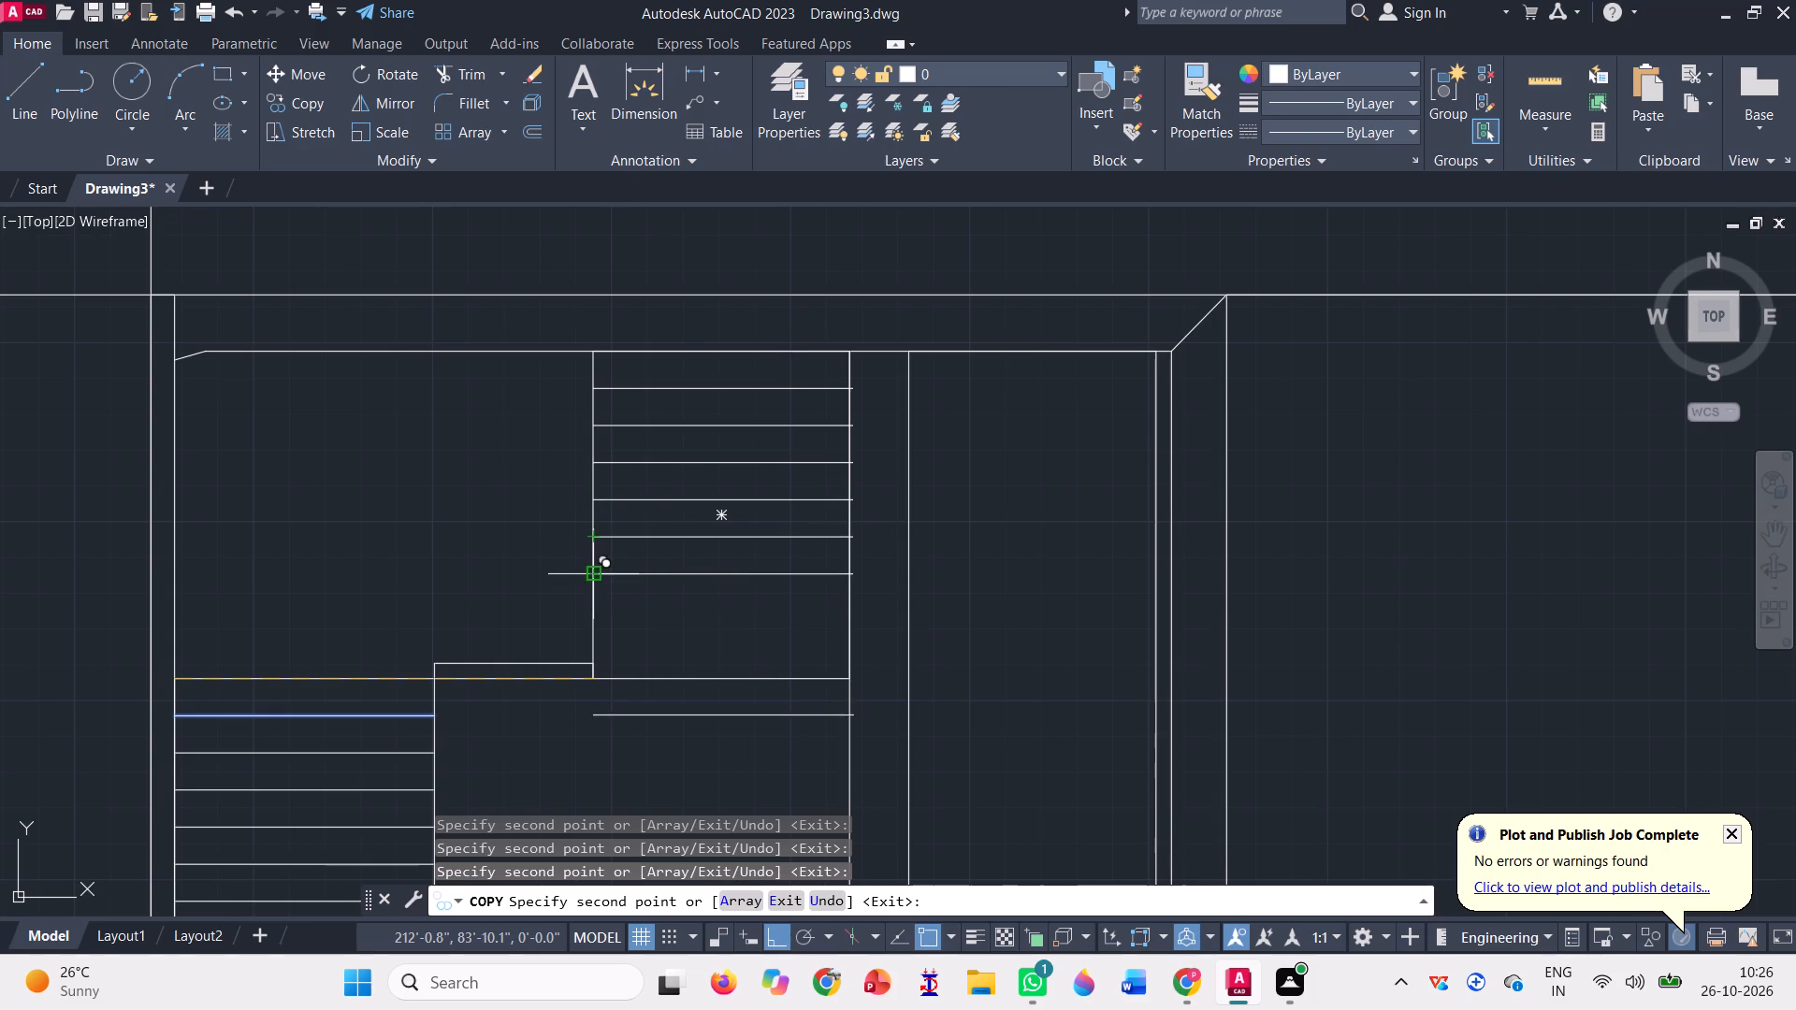
{"action": "left_click", "coordinate": [594, 571]}
{"action": "left_click", "coordinate": [592, 607]}
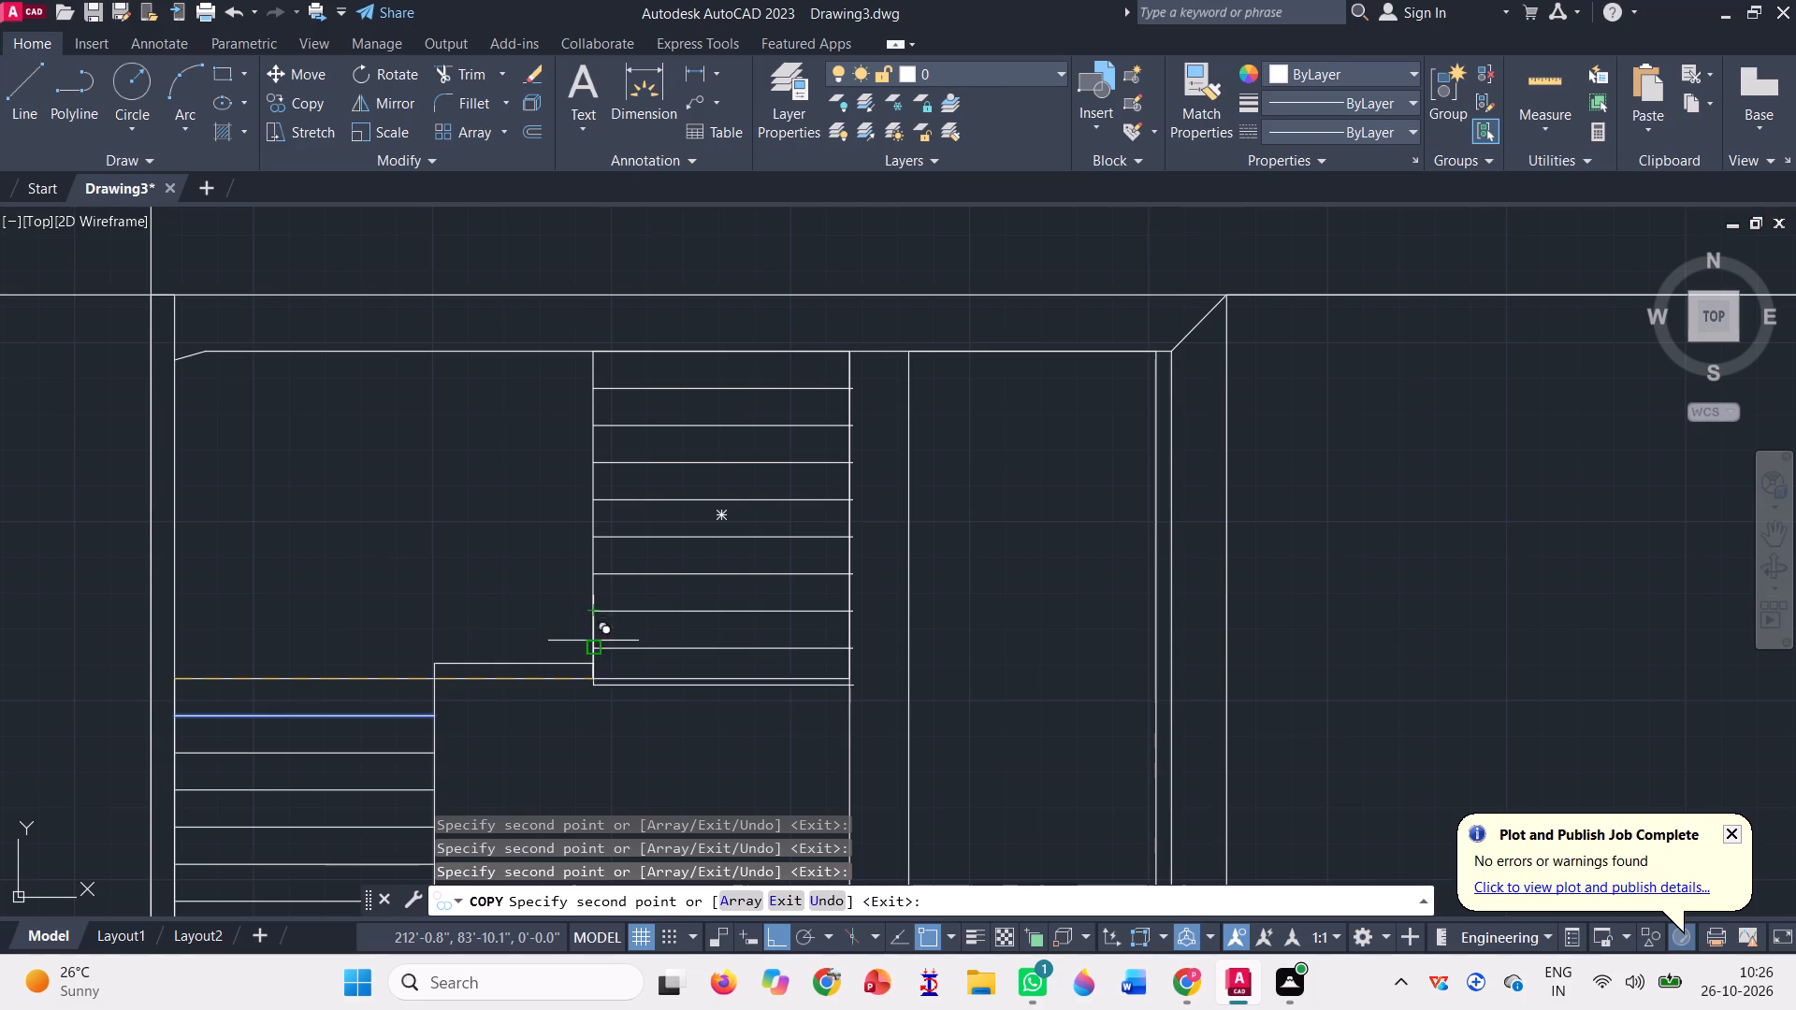
{"action": "scroll", "coordinate": [600, 712], "scroll_direction": "down", "scroll_amount": 1}
{"action": "key", "text": "Escape"}
{"action": "scroll", "coordinate": [523, 591], "scroll_direction": "down", "scroll_amount": 2}
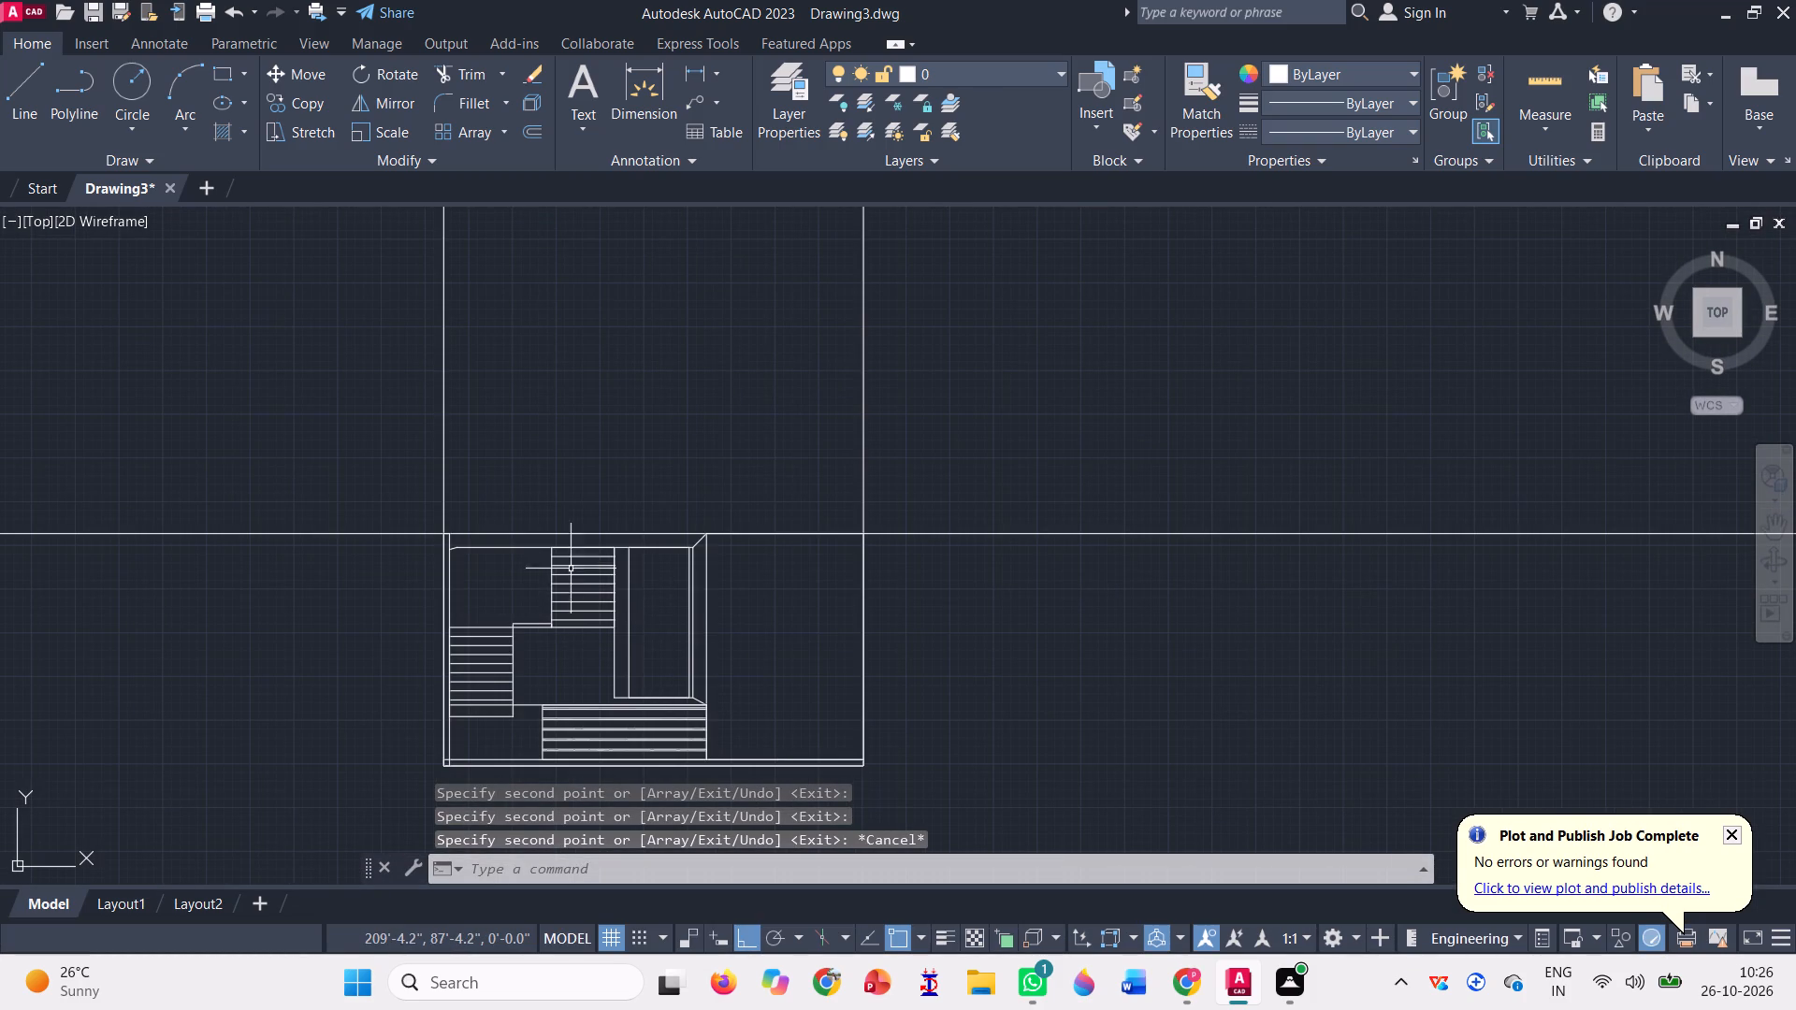
Draw a horizontal line across the tall east rectangle between its inner vertical lines, about 4" below the top edge.
{"action": "left_click", "coordinate": [26, 88]}
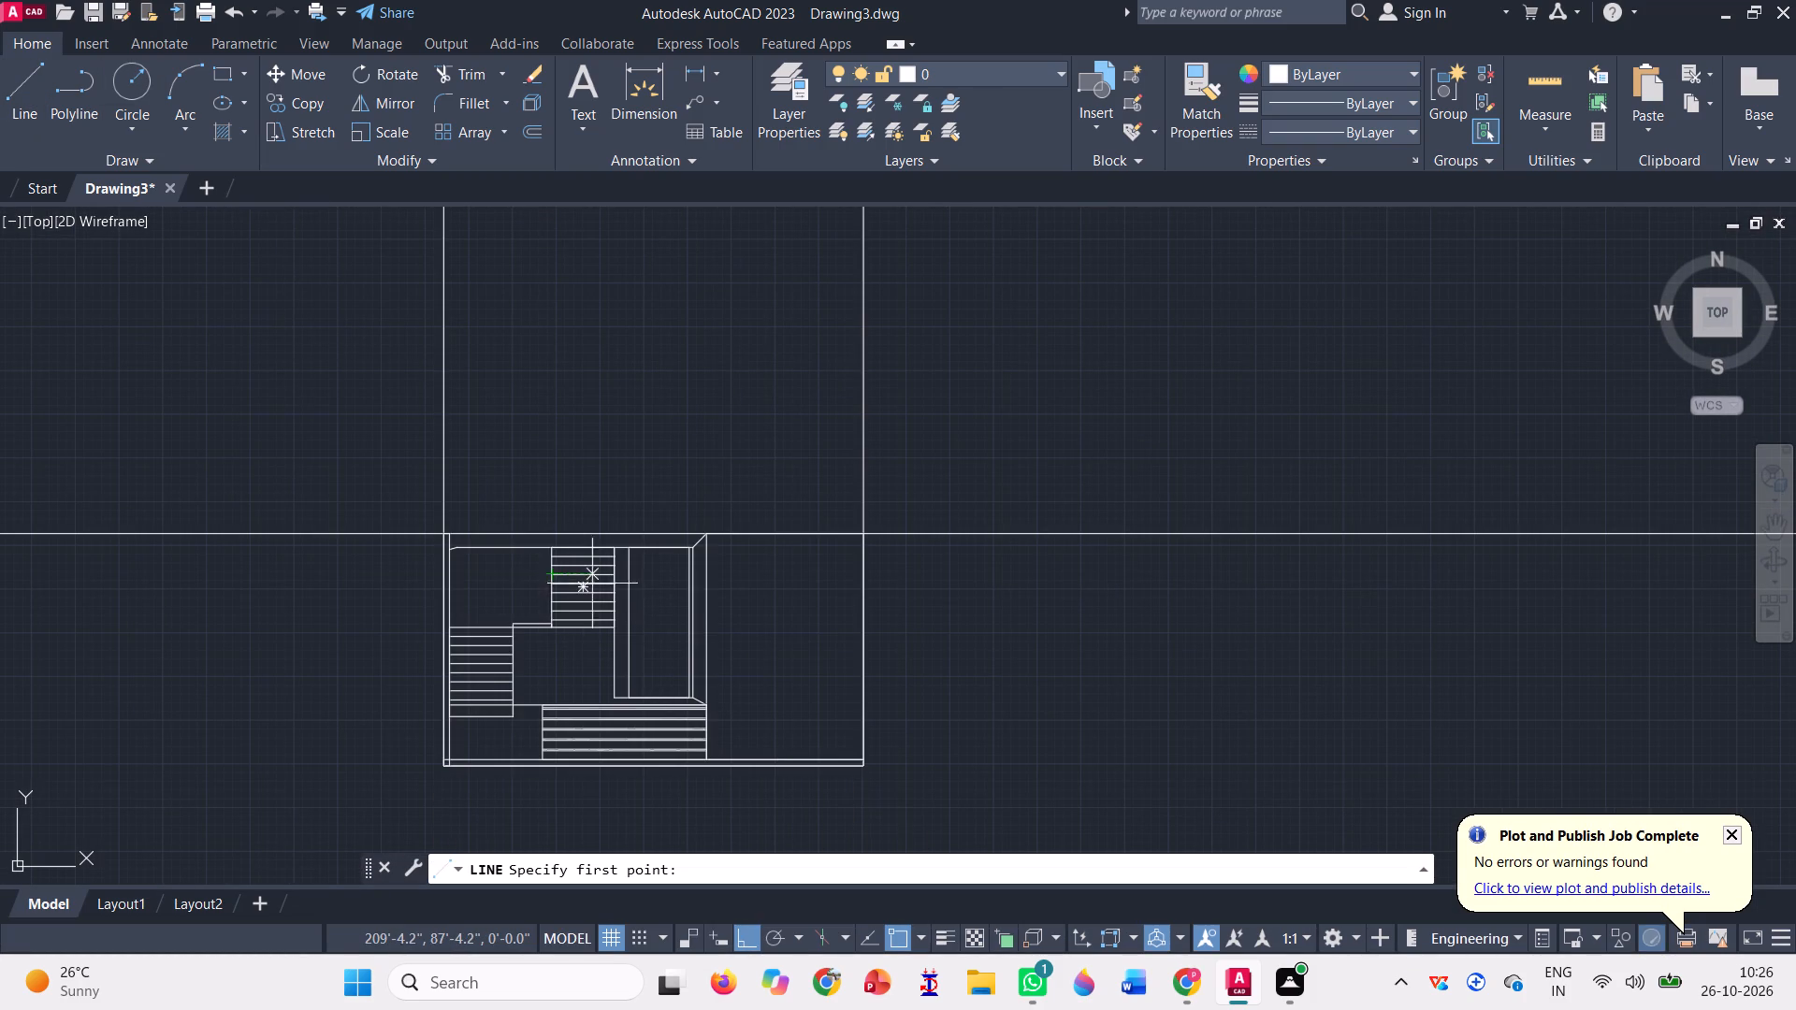
{"action": "scroll", "coordinate": [625, 547], "scroll_direction": "up", "scroll_amount": 3}
{"action": "left_click", "coordinate": [632, 565]}
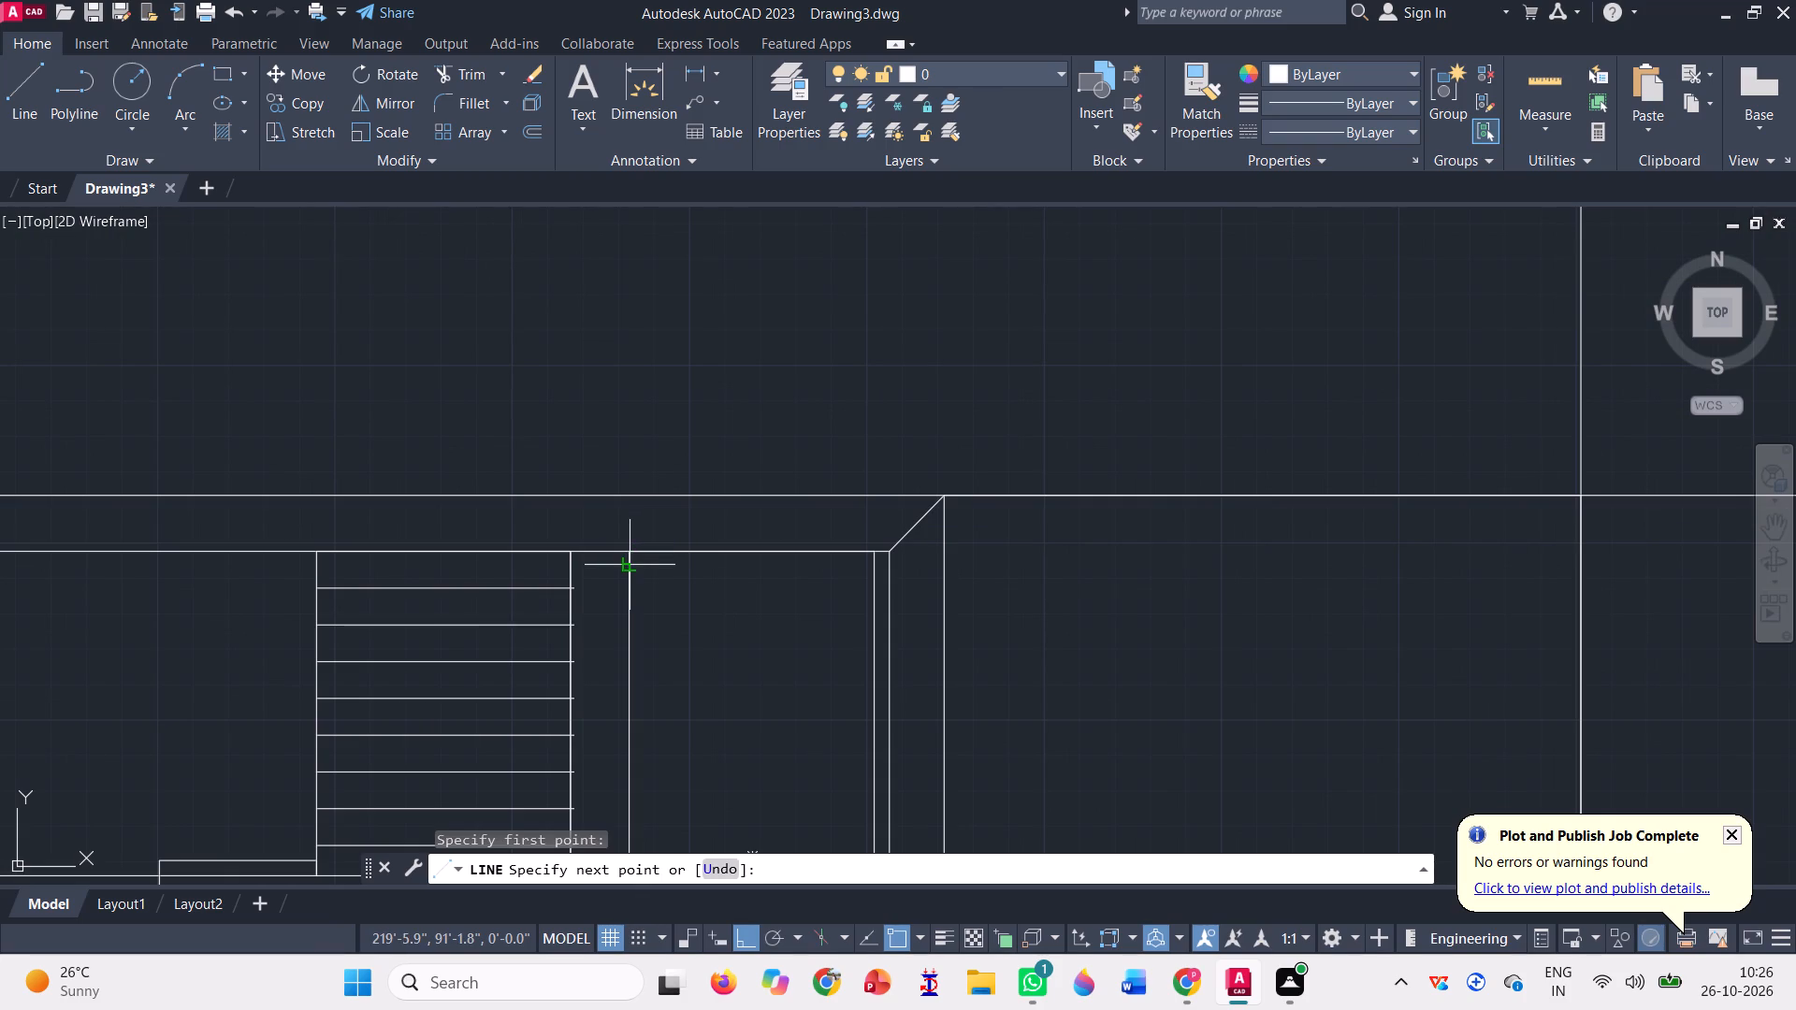
{"action": "left_click", "coordinate": [875, 570]}
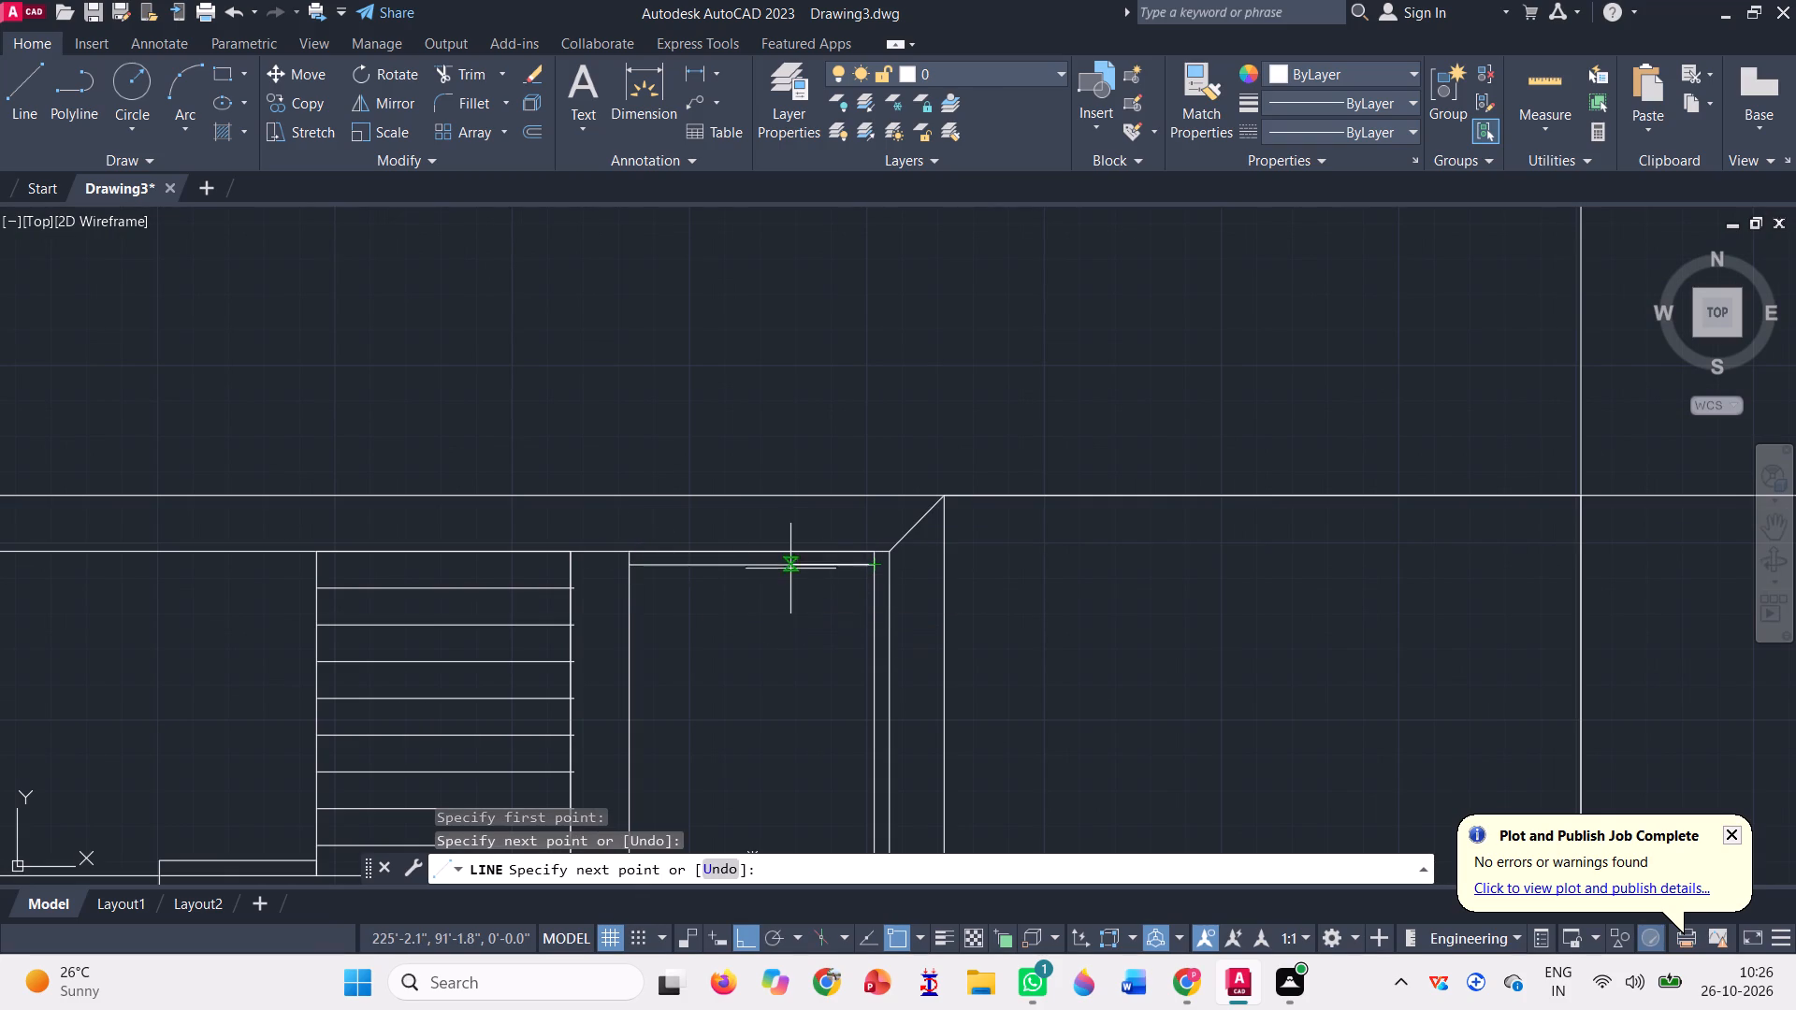
{"action": "key", "text": "space"}
Trim the overhanging east ends of the eight horizontal lines flush with the north rectangle's east edge.
{"action": "scroll", "coordinate": [762, 452], "scroll_direction": "down", "scroll_amount": 1}
{"action": "left_click", "coordinate": [464, 76]}
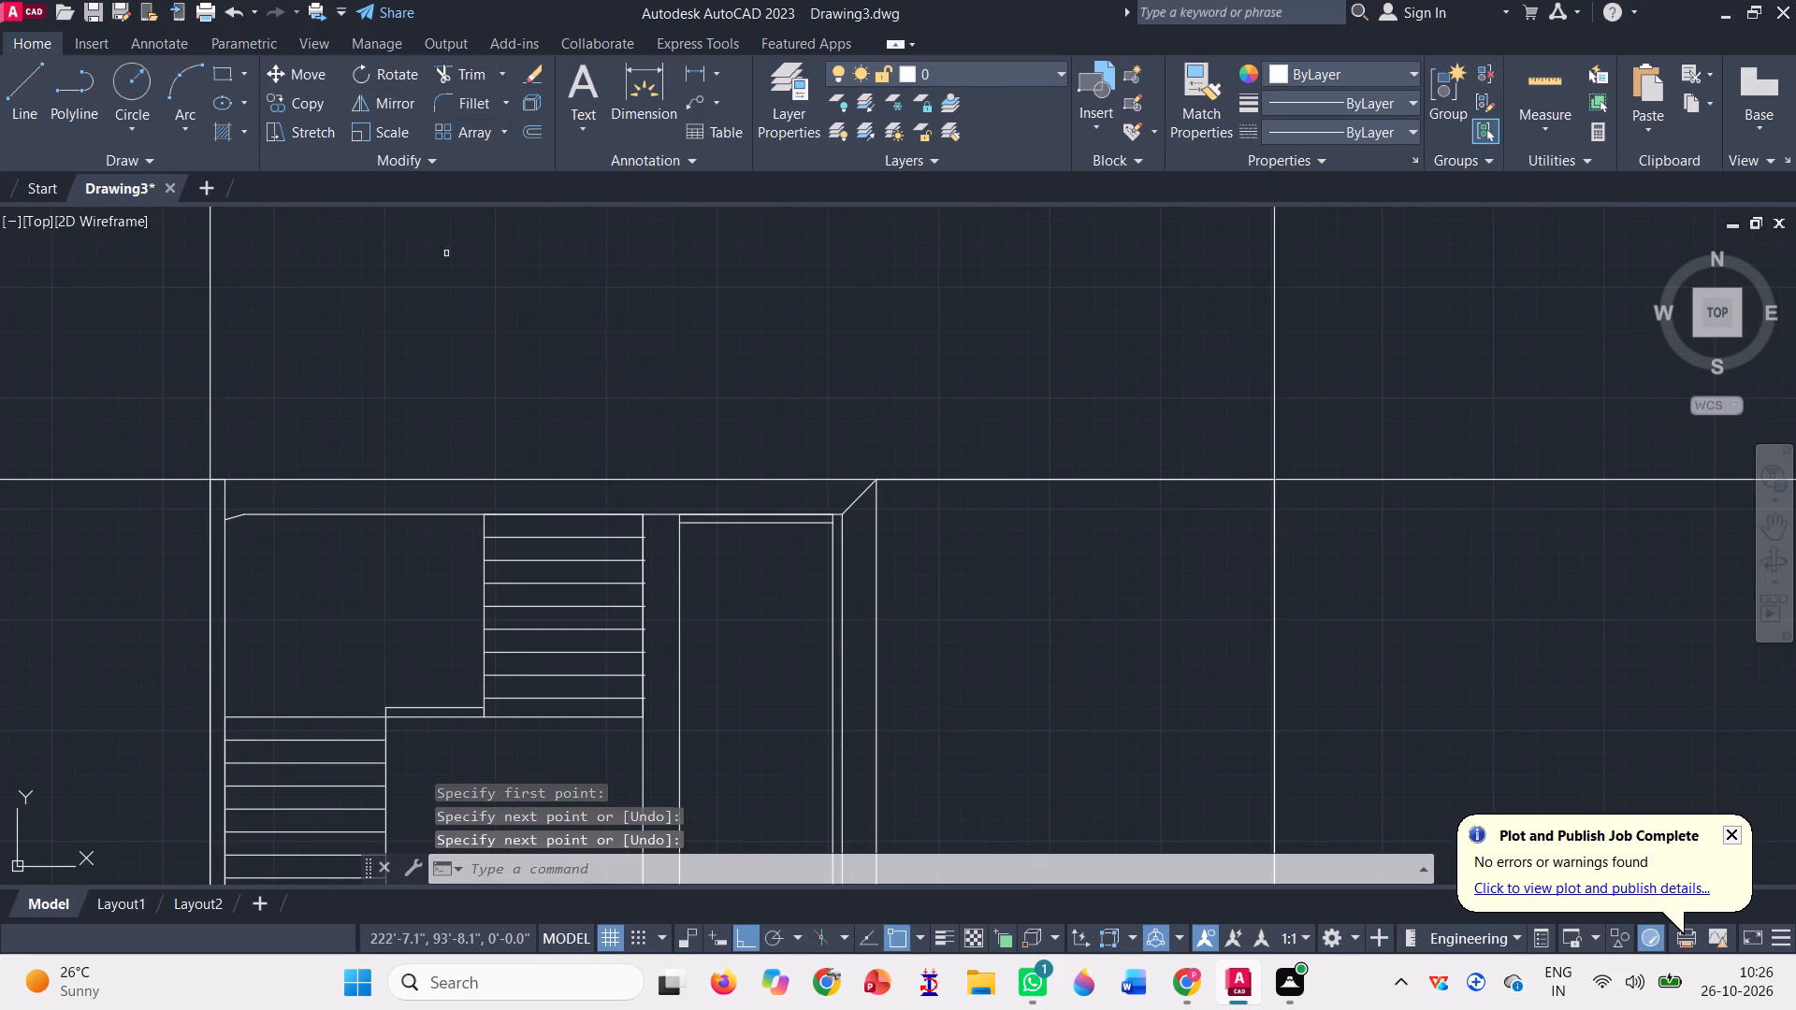
{"action": "scroll", "coordinate": [657, 535], "scroll_direction": "up", "scroll_amount": 3}
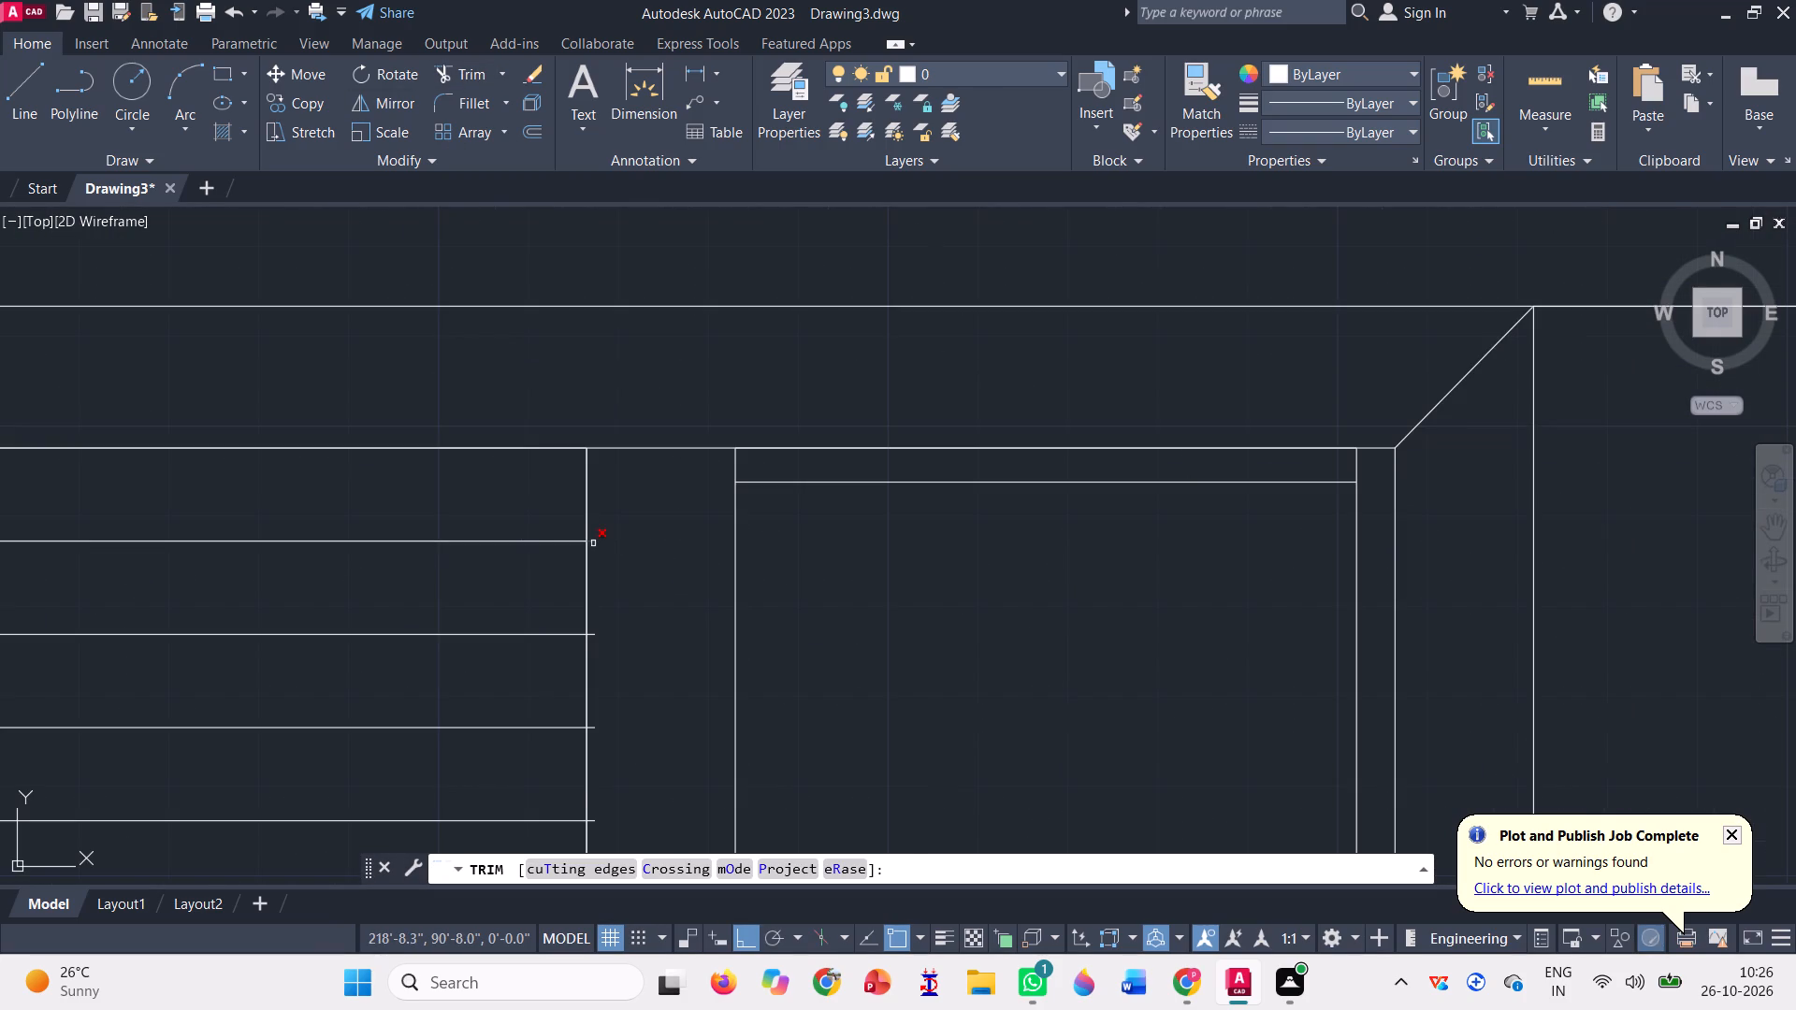
{"action": "left_click", "coordinate": [593, 543]}
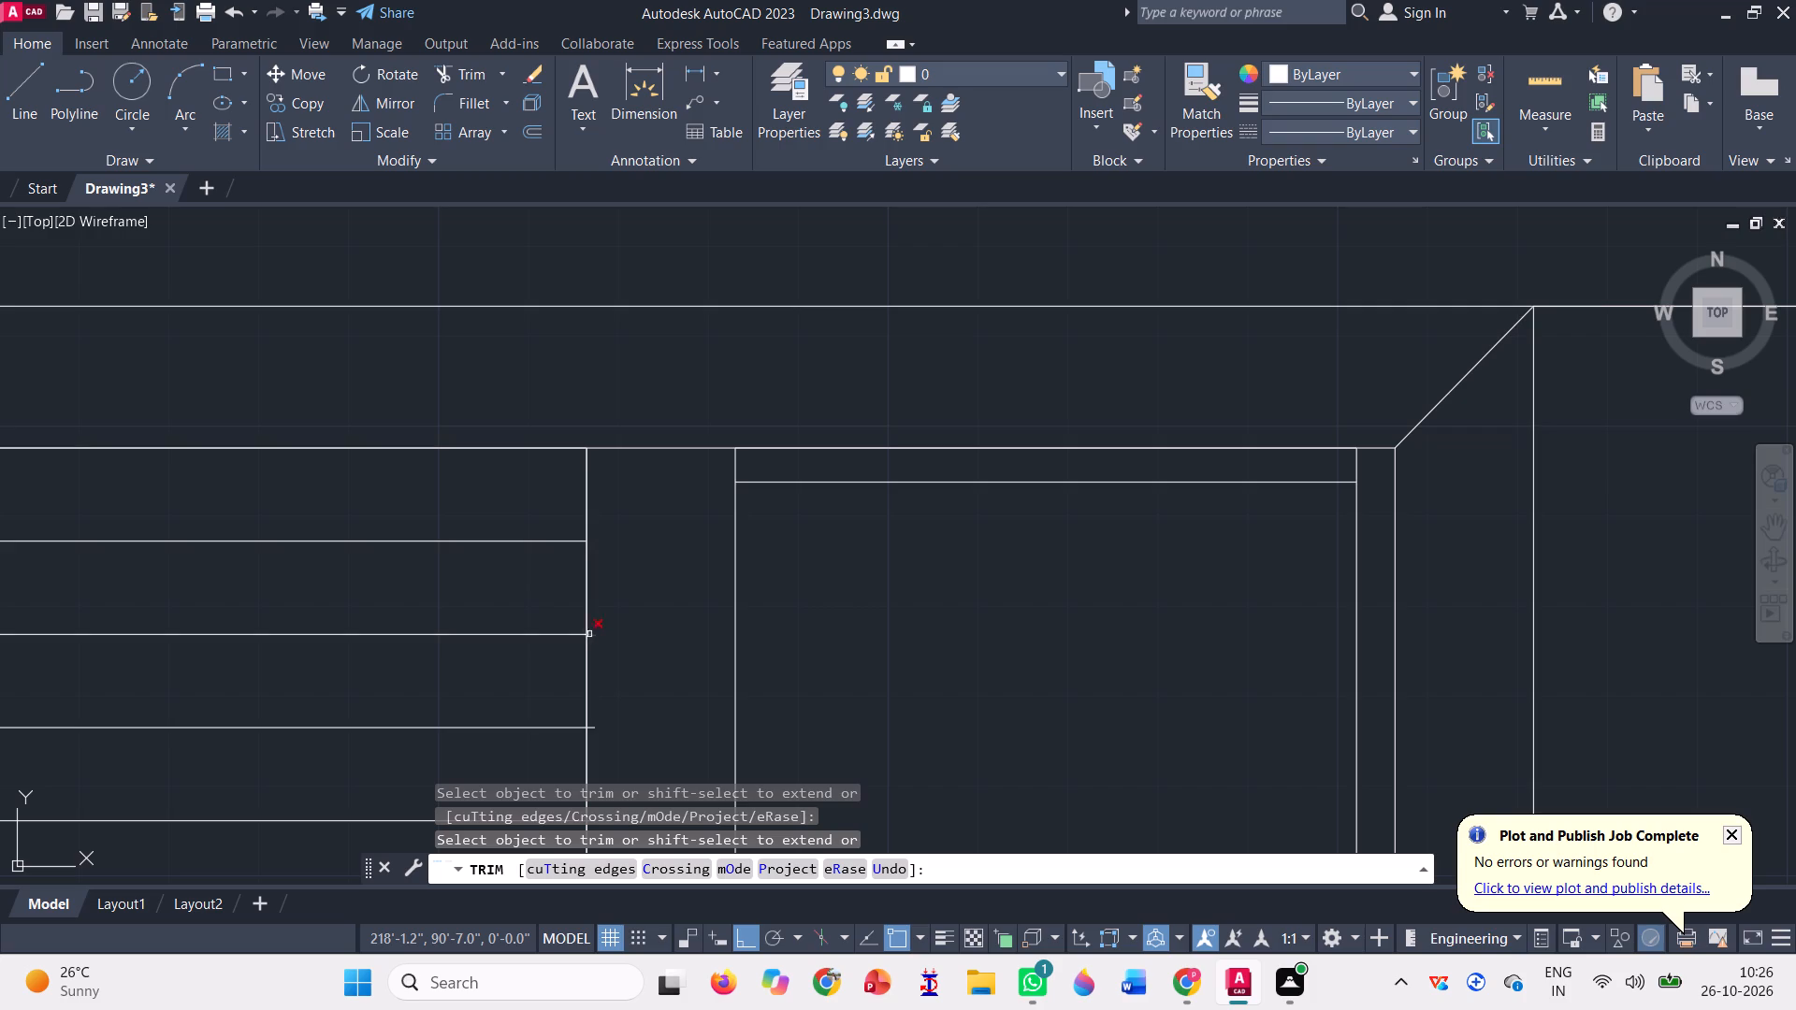
{"action": "left_click", "coordinate": [593, 636]}
{"action": "scroll", "coordinate": [612, 579], "scroll_direction": "down", "scroll_amount": 2}
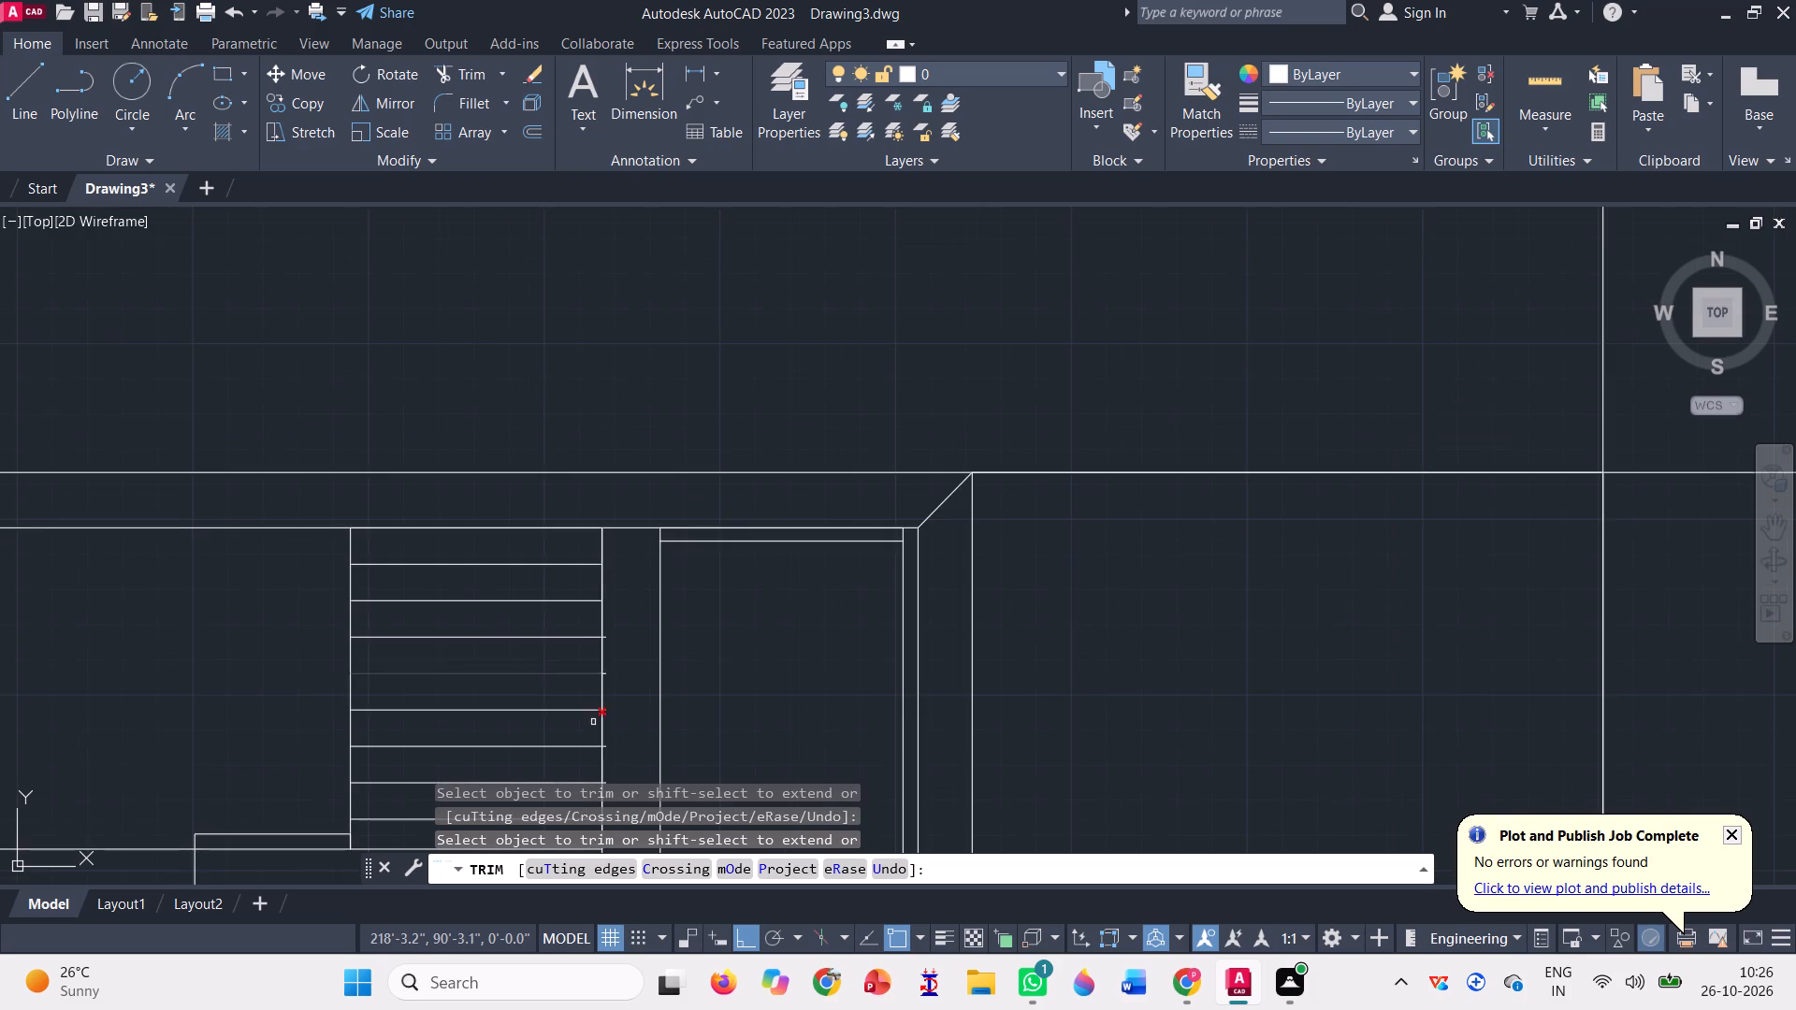
{"action": "scroll", "coordinate": [593, 722], "scroll_direction": "up", "scroll_amount": 3}
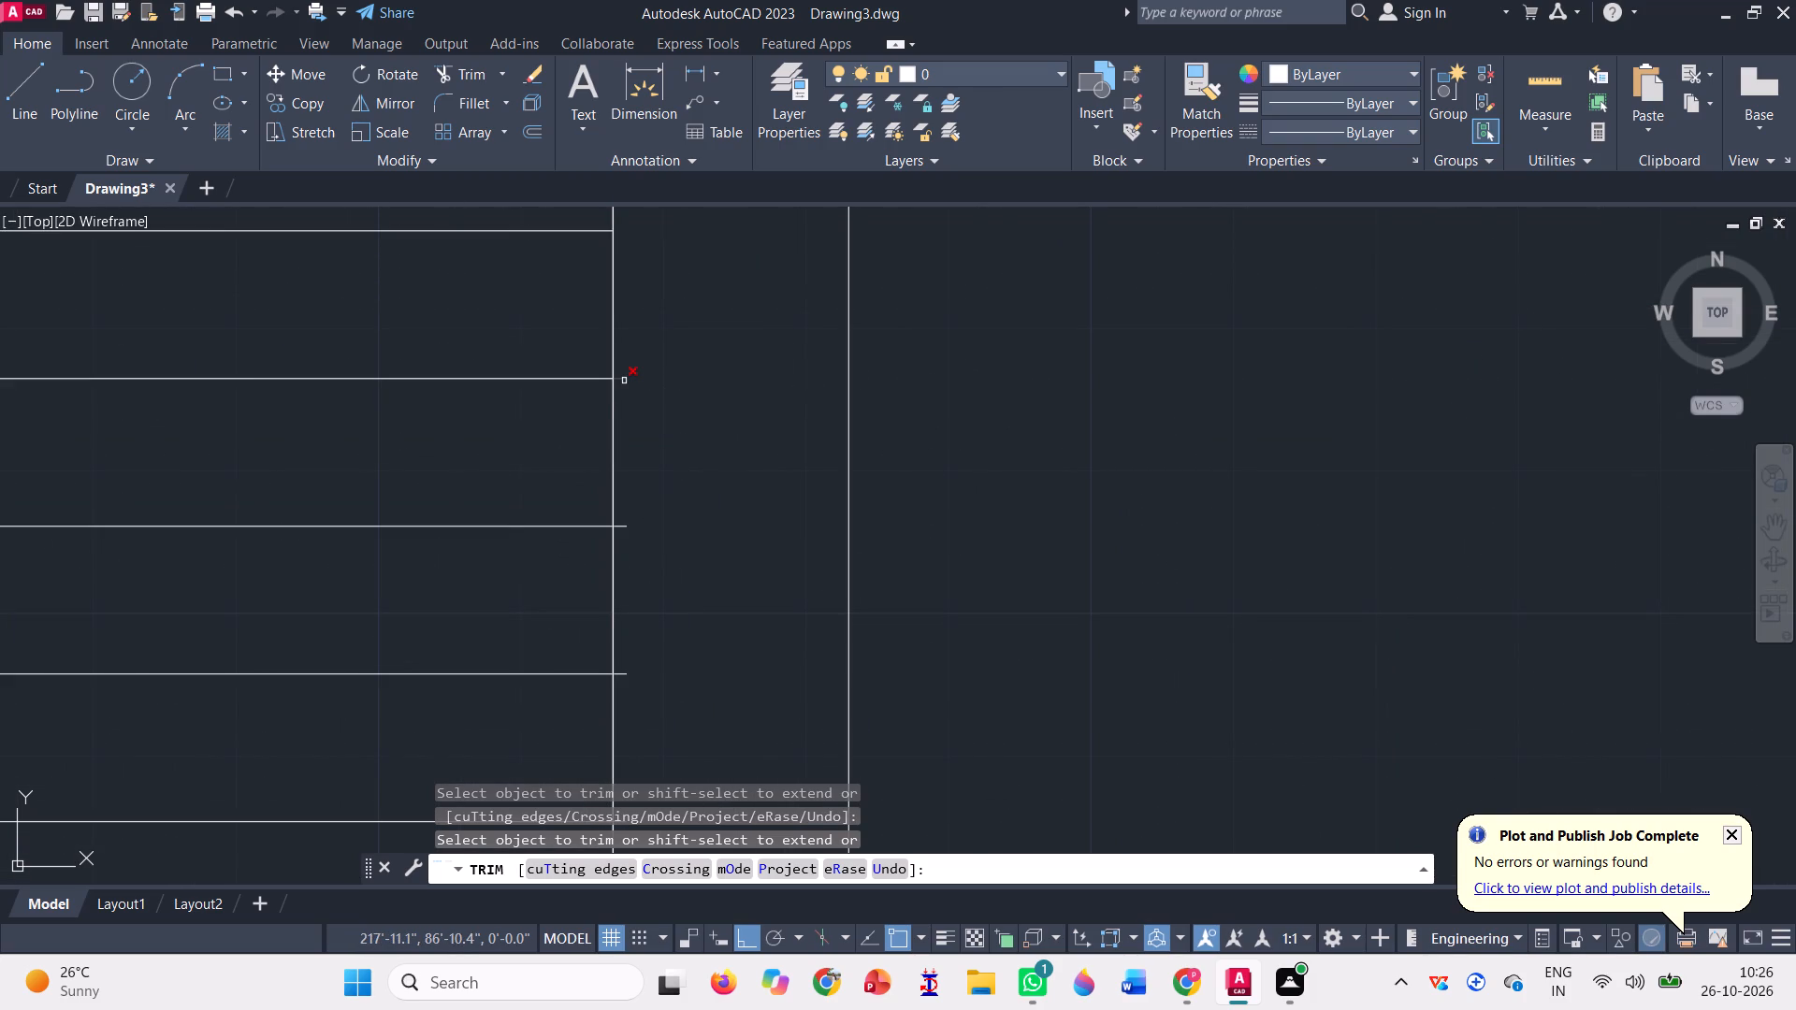
{"action": "left_click", "coordinate": [624, 381]}
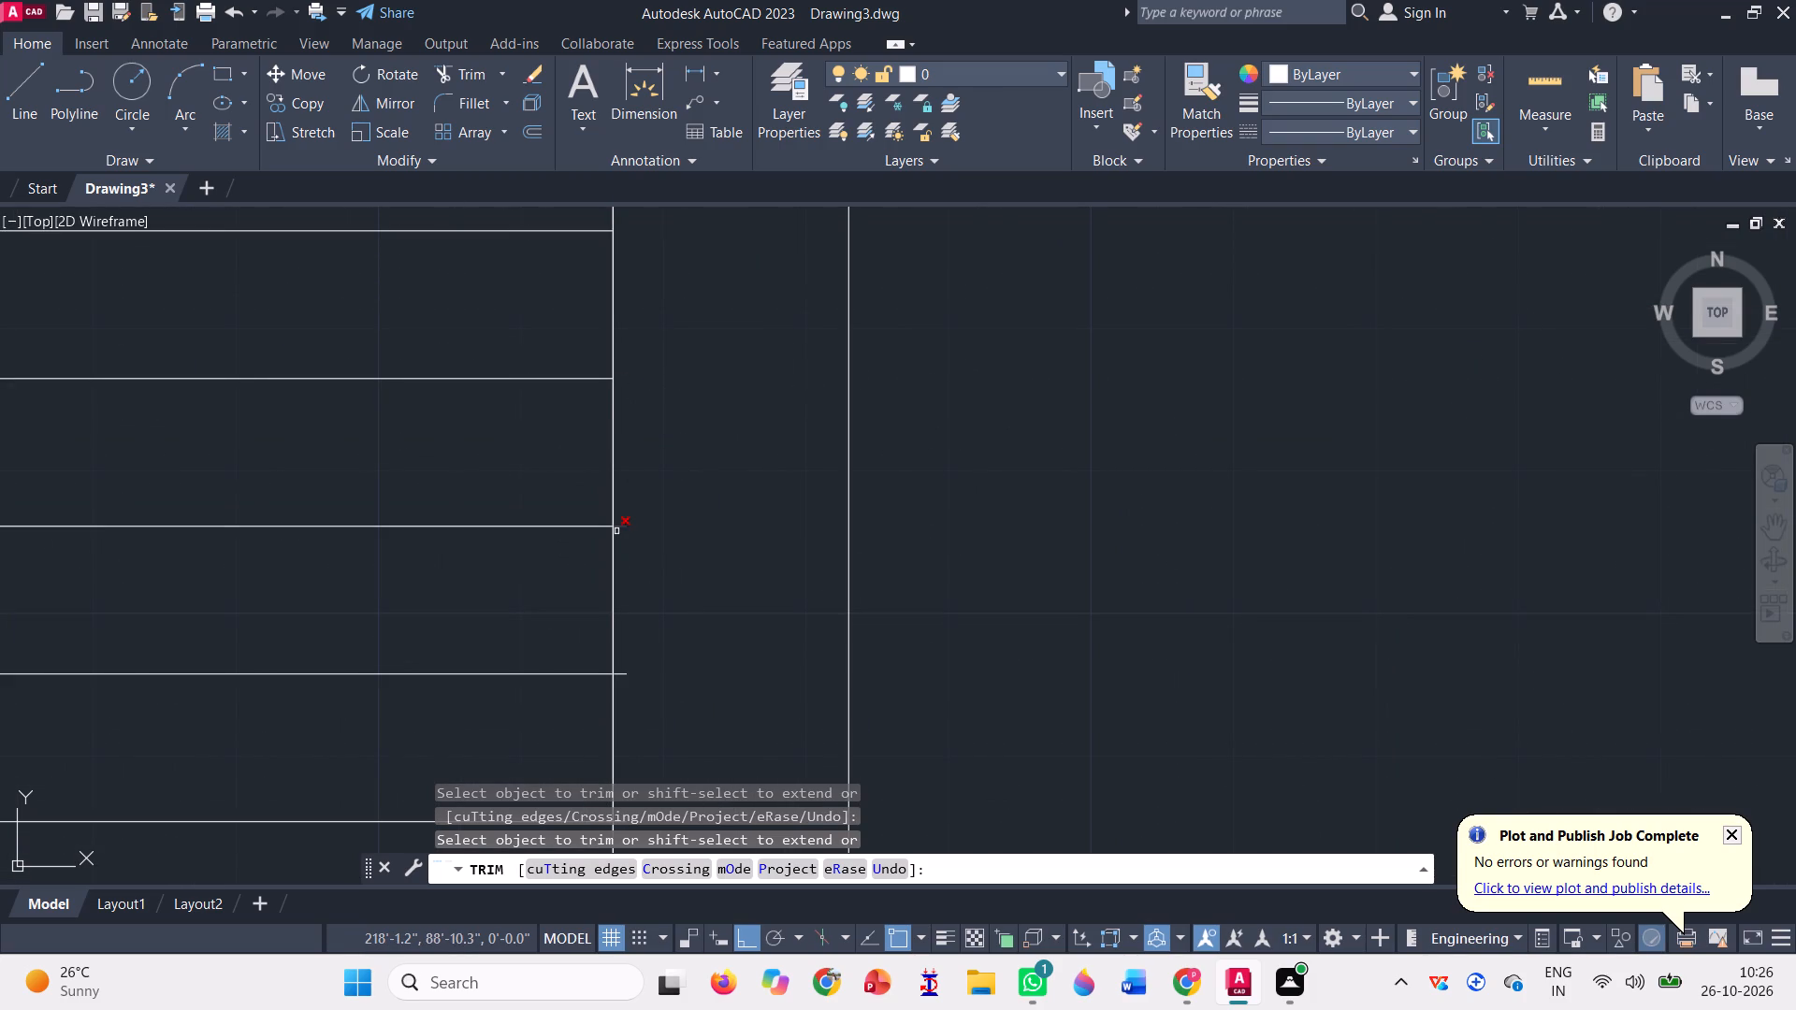
{"action": "left_click", "coordinate": [623, 527]}
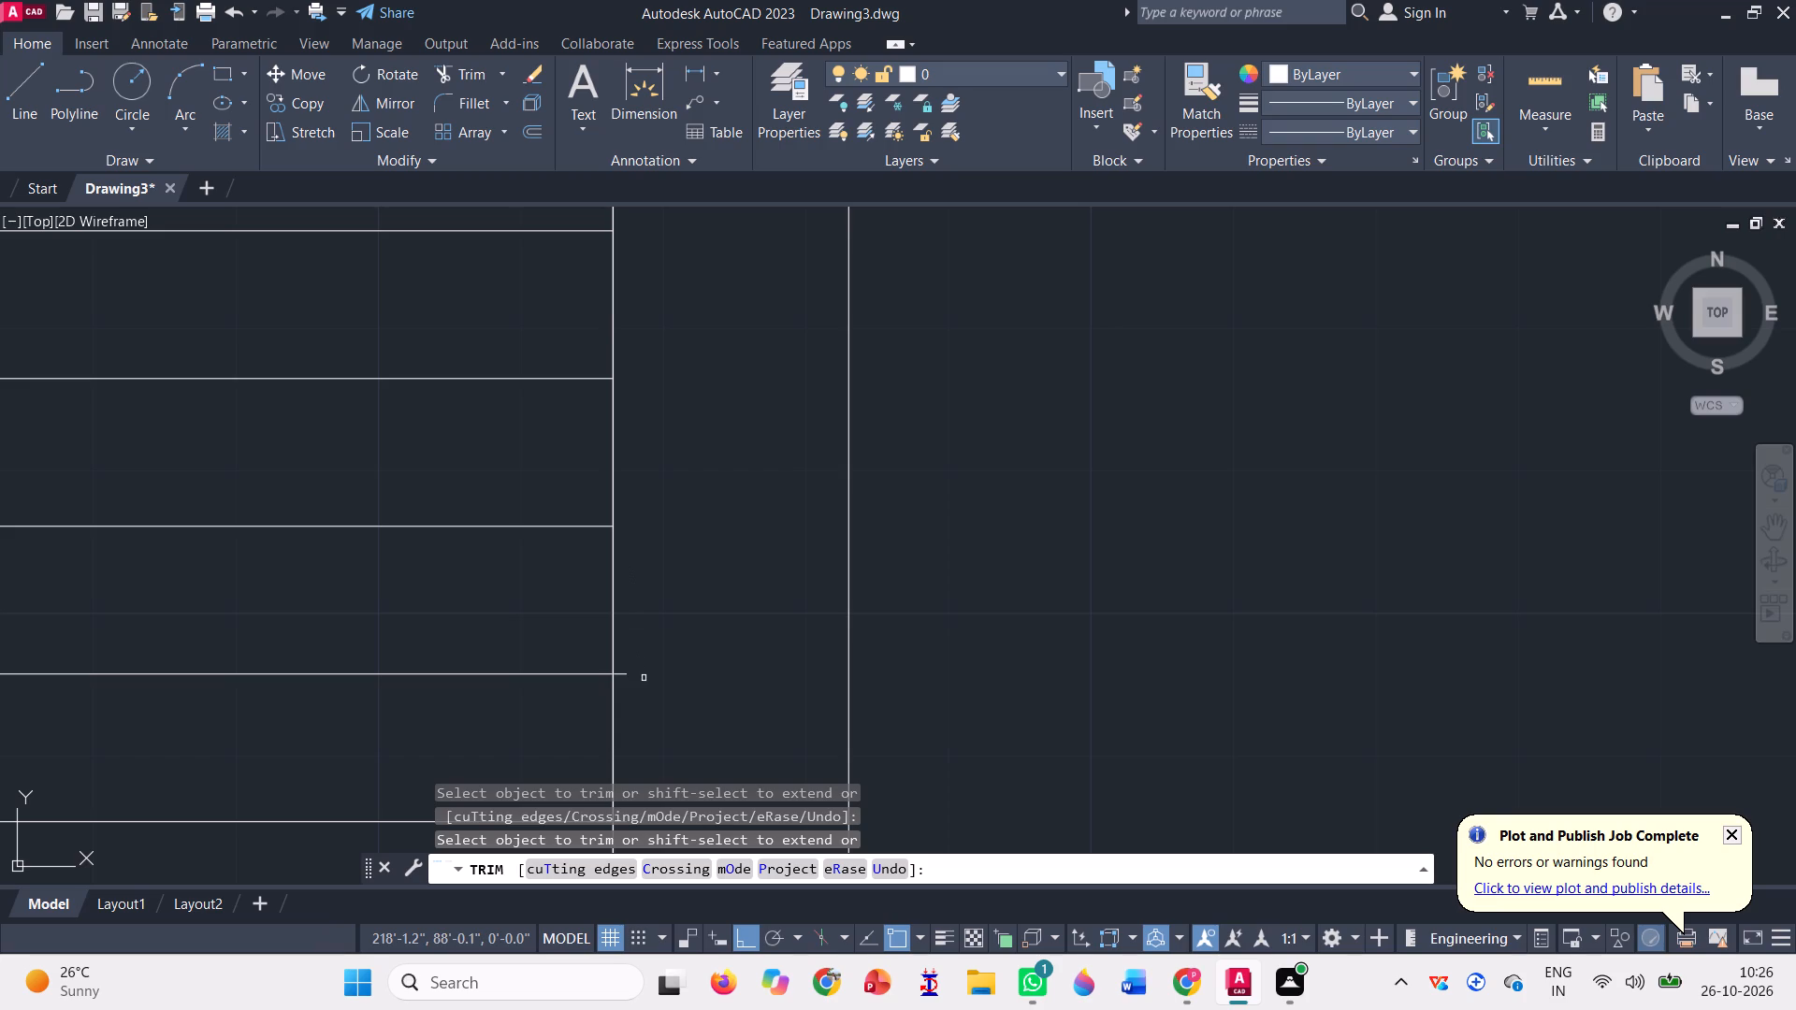
{"action": "left_click", "coordinate": [617, 676]}
{"action": "scroll", "coordinate": [711, 567], "scroll_direction": "down", "scroll_amount": 2}
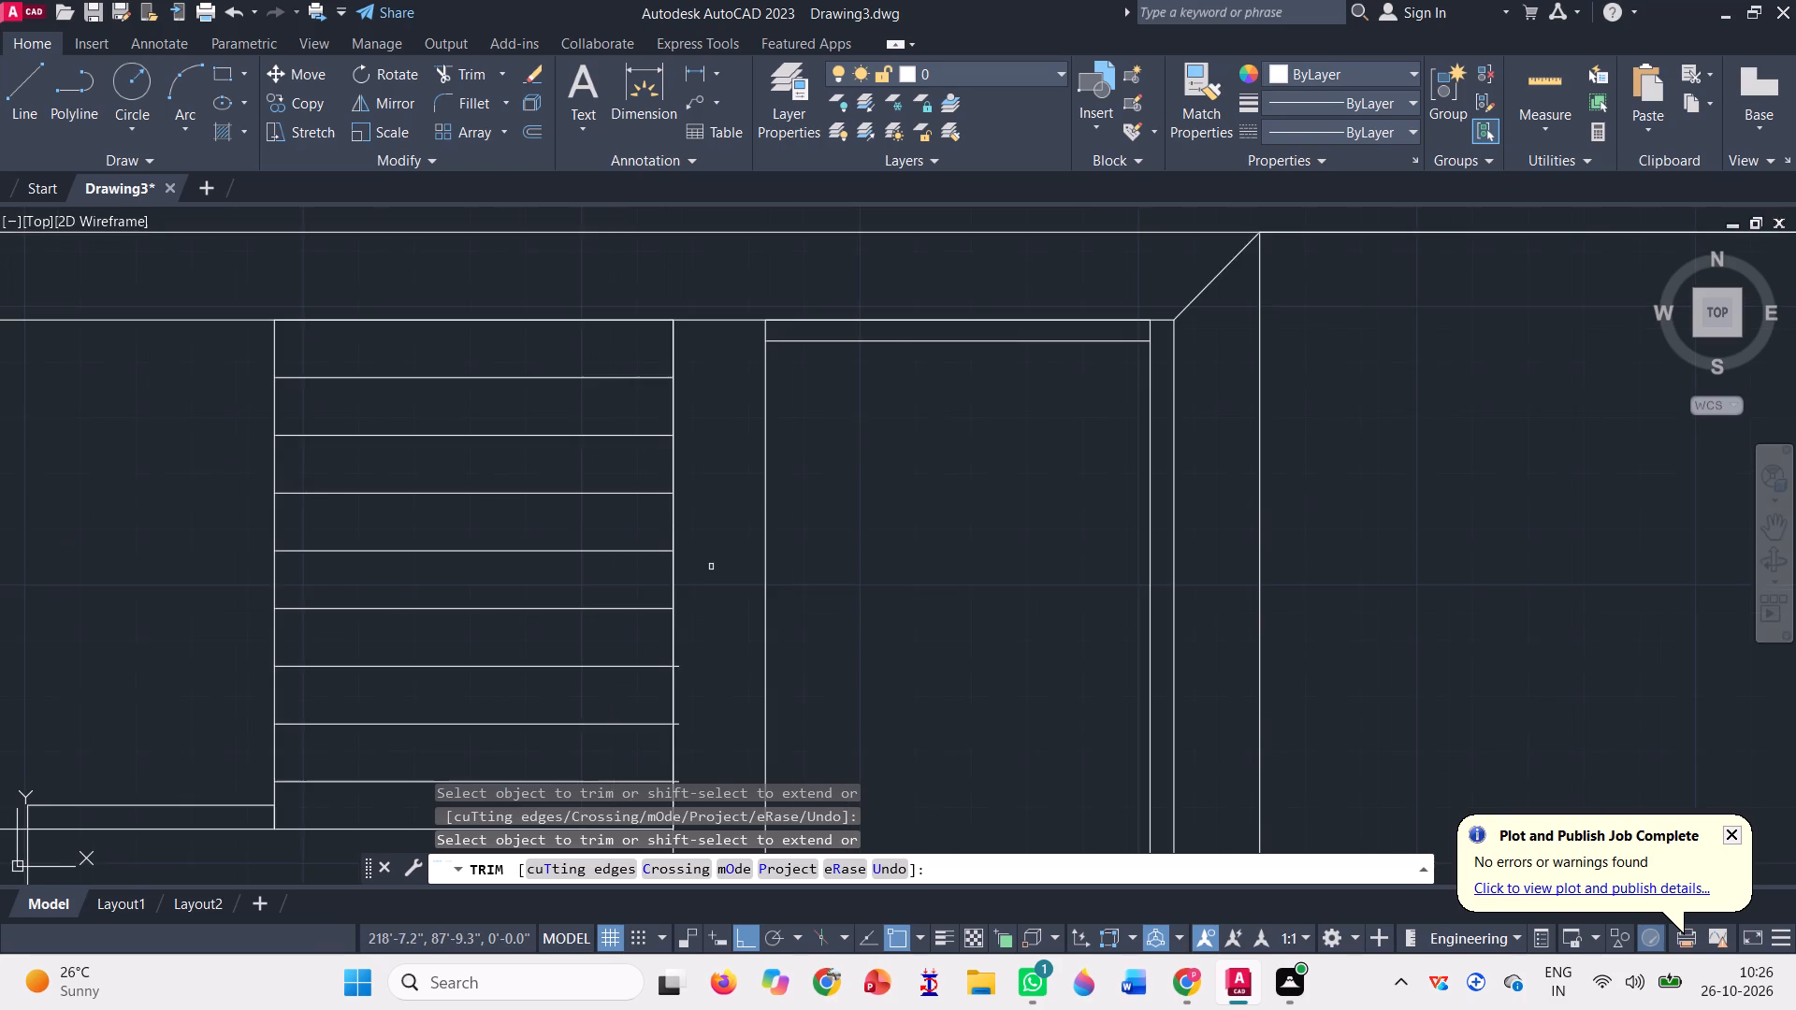
{"action": "scroll", "coordinate": [711, 567], "scroll_direction": "down", "scroll_amount": 1}
{"action": "scroll", "coordinate": [690, 635], "scroll_direction": "up", "scroll_amount": 2}
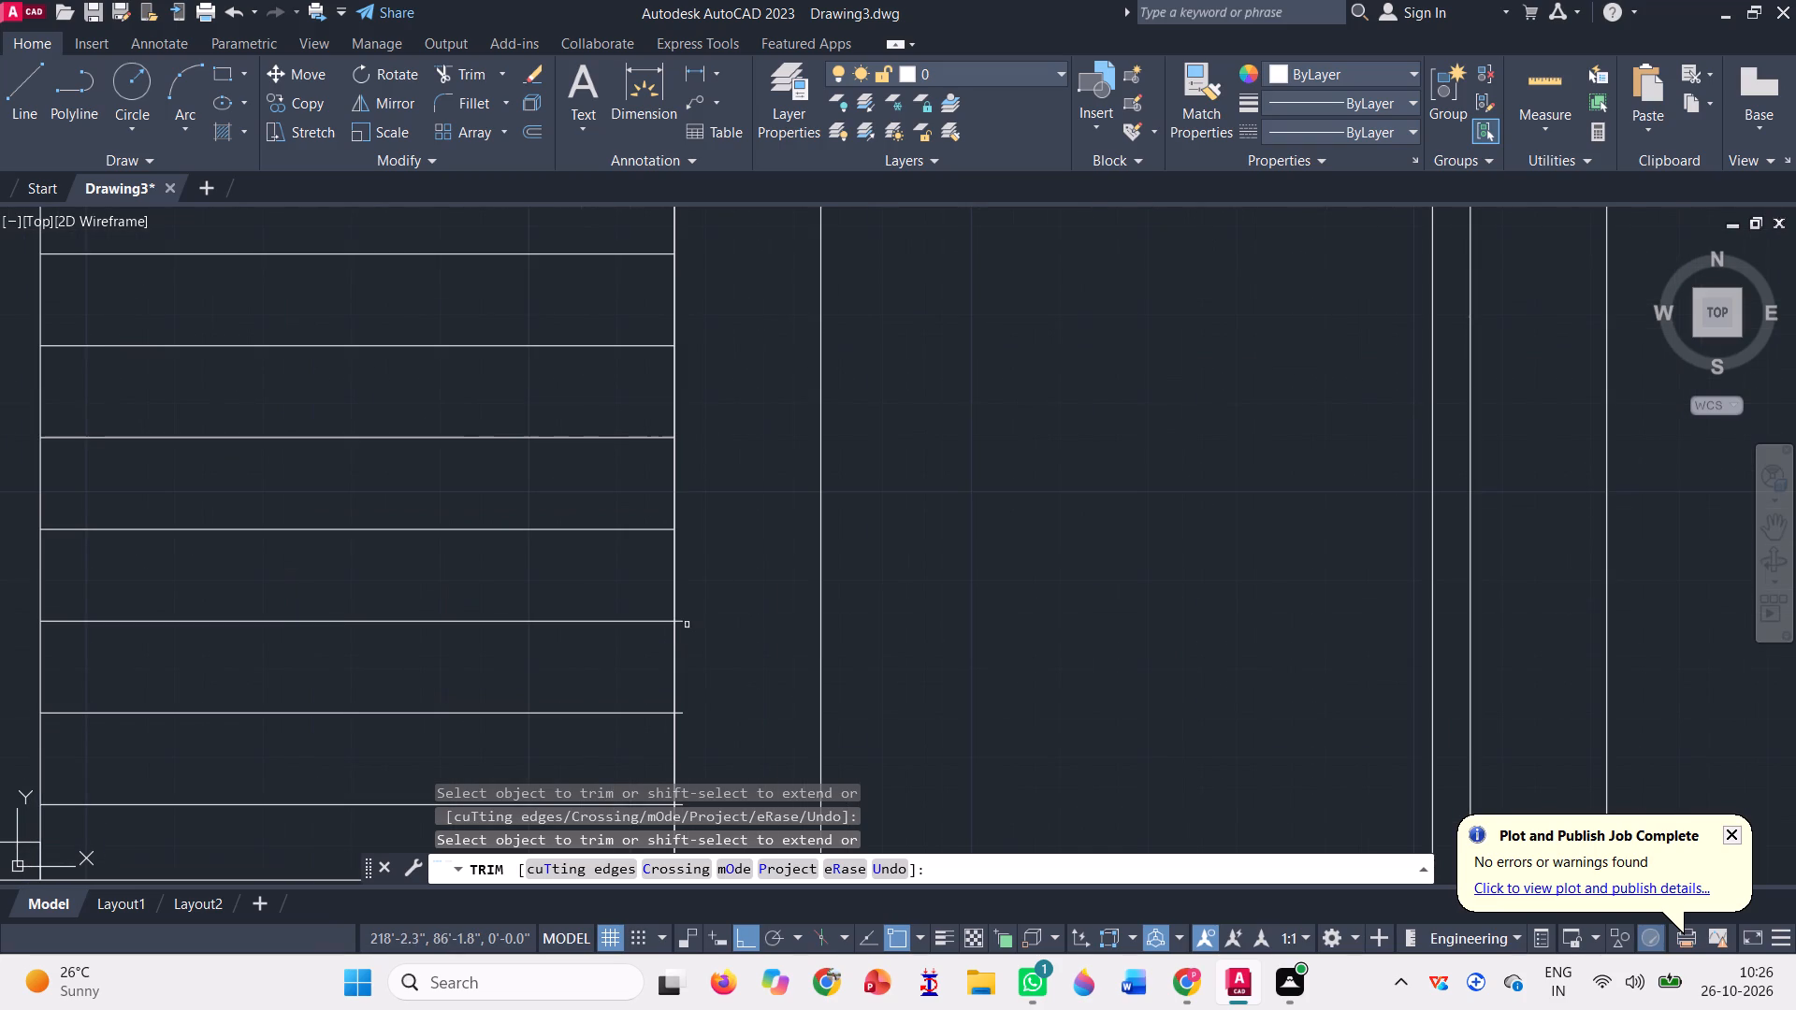
{"action": "left_click", "coordinate": [680, 625]}
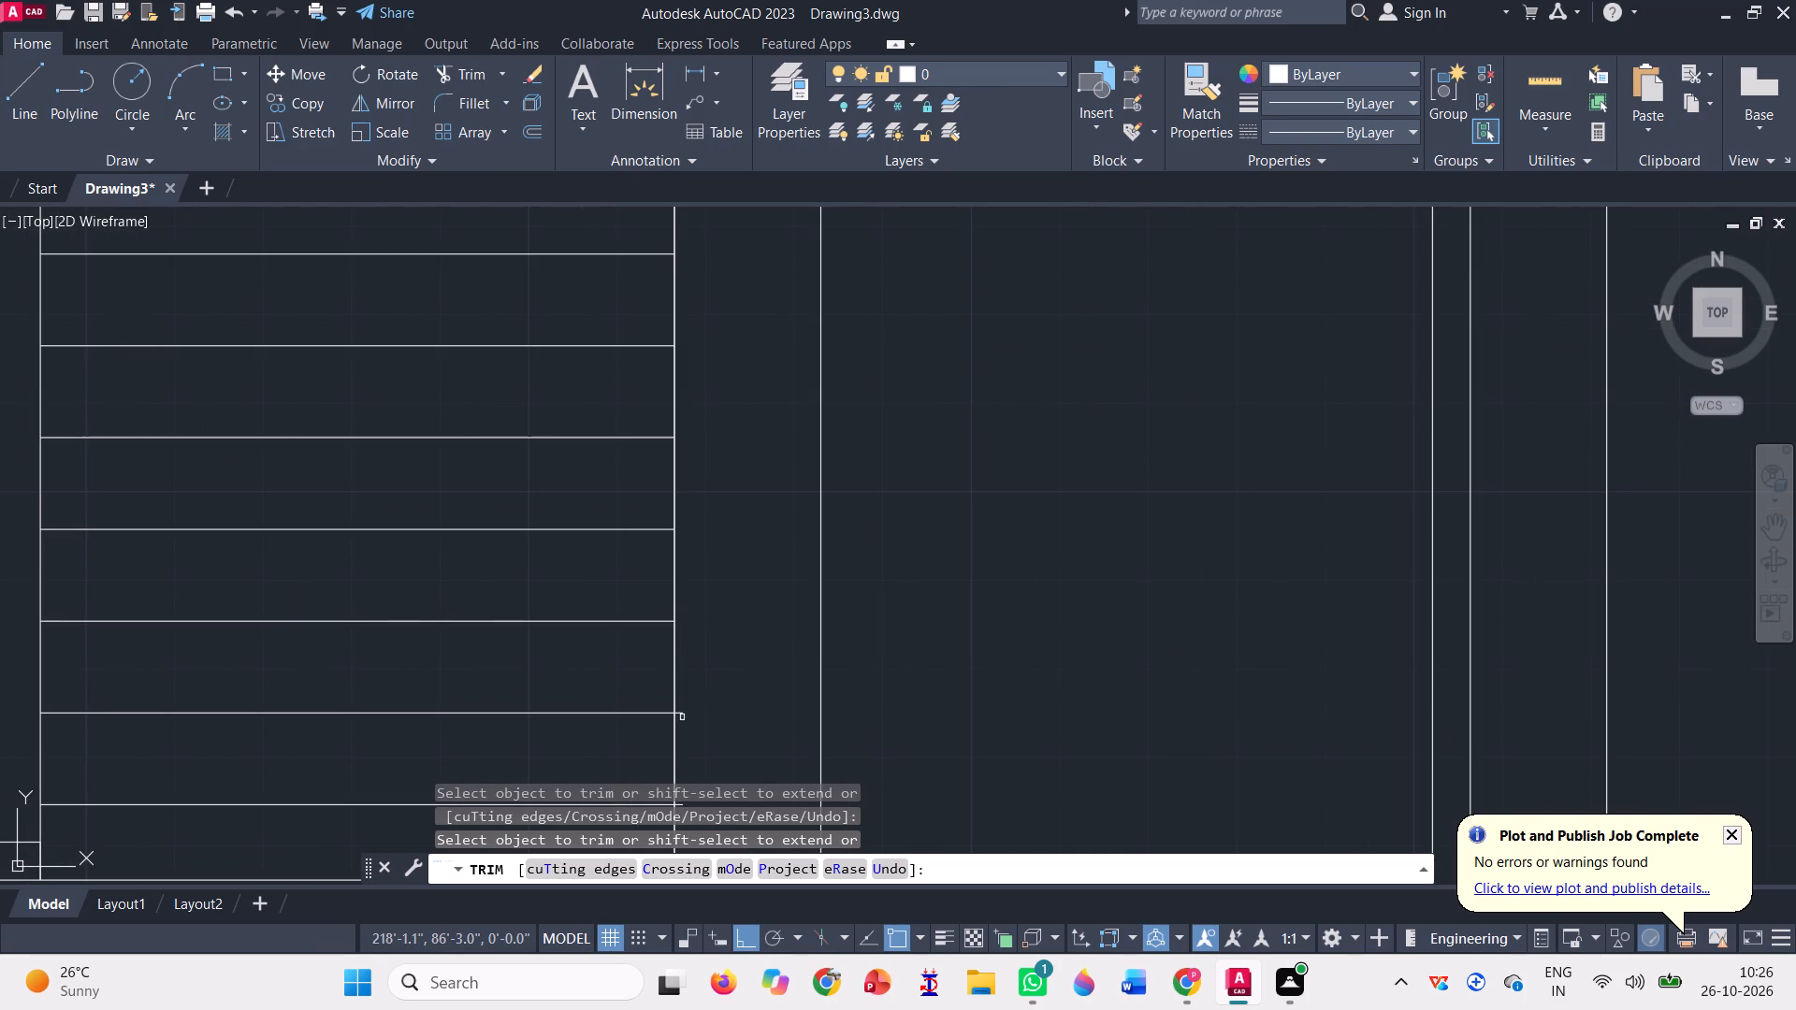
{"action": "left_click", "coordinate": [684, 717]}
{"action": "left_click", "coordinate": [680, 706]}
{"action": "scroll", "coordinate": [675, 671], "scroll_direction": "down", "scroll_amount": 2}
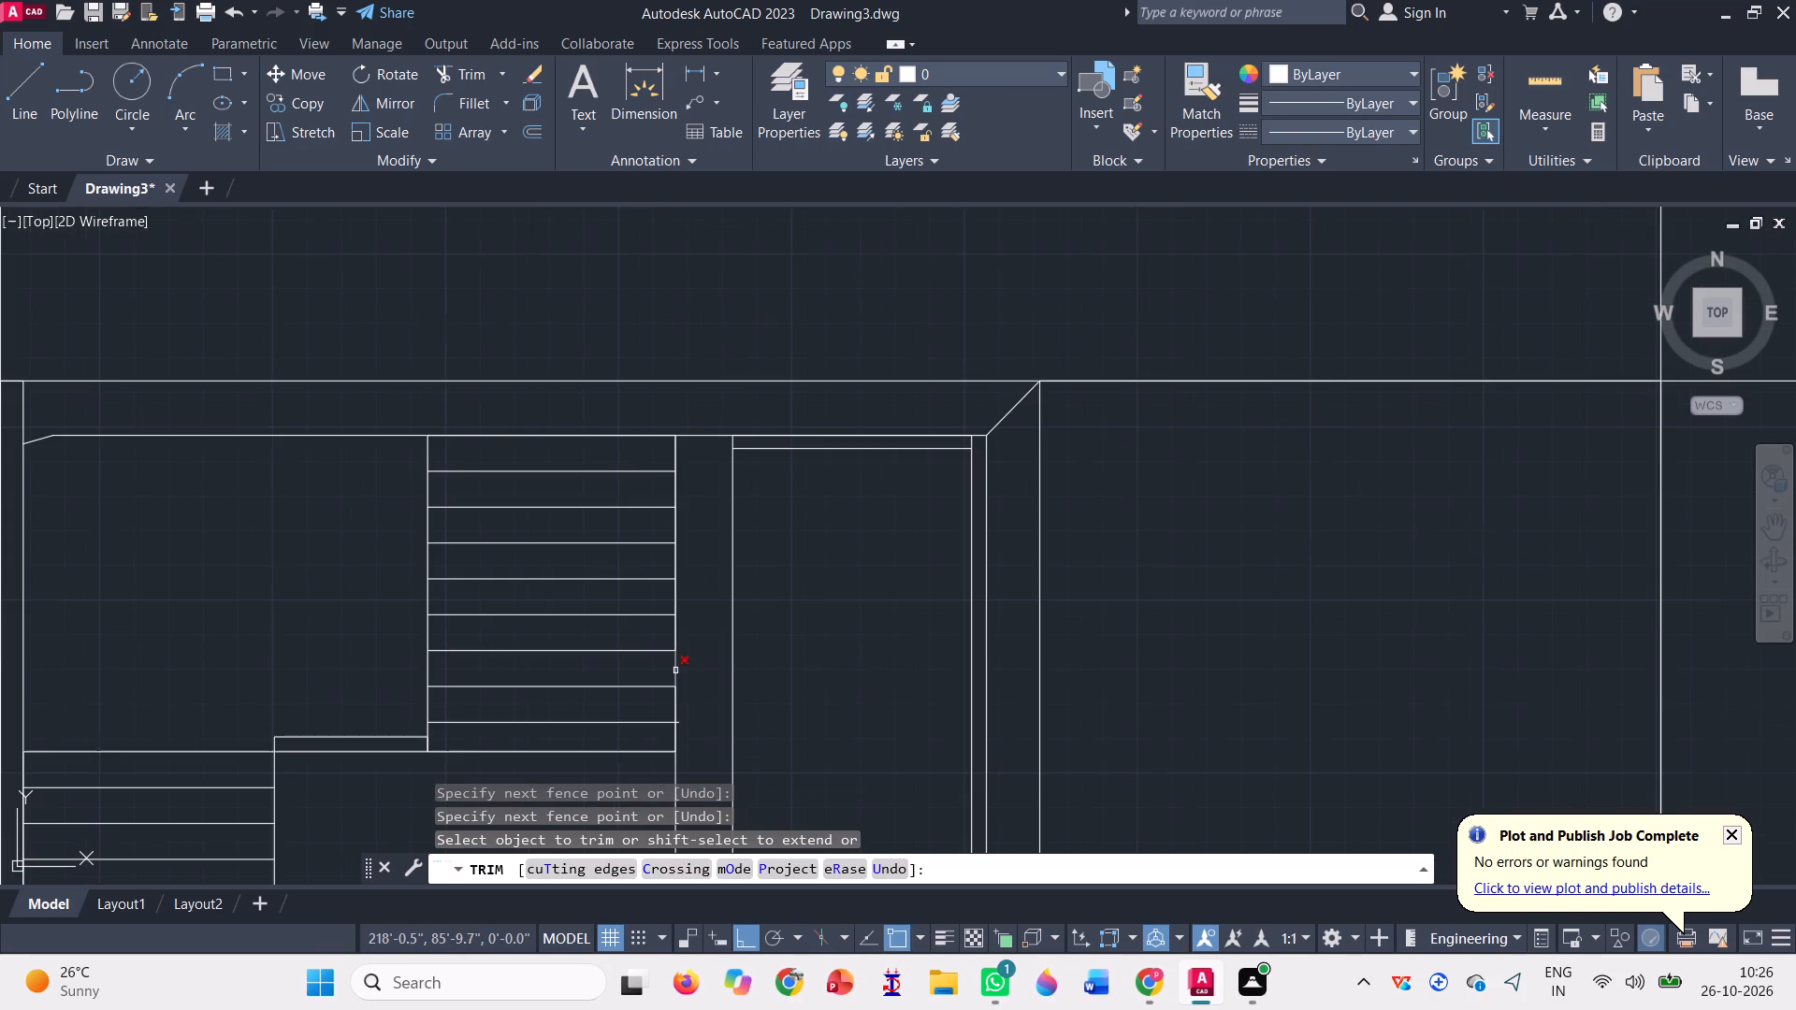
{"action": "scroll", "coordinate": [675, 671], "scroll_direction": "down", "scroll_amount": 1}
{"action": "scroll", "coordinate": [693, 734], "scroll_direction": "up", "scroll_amount": 2}
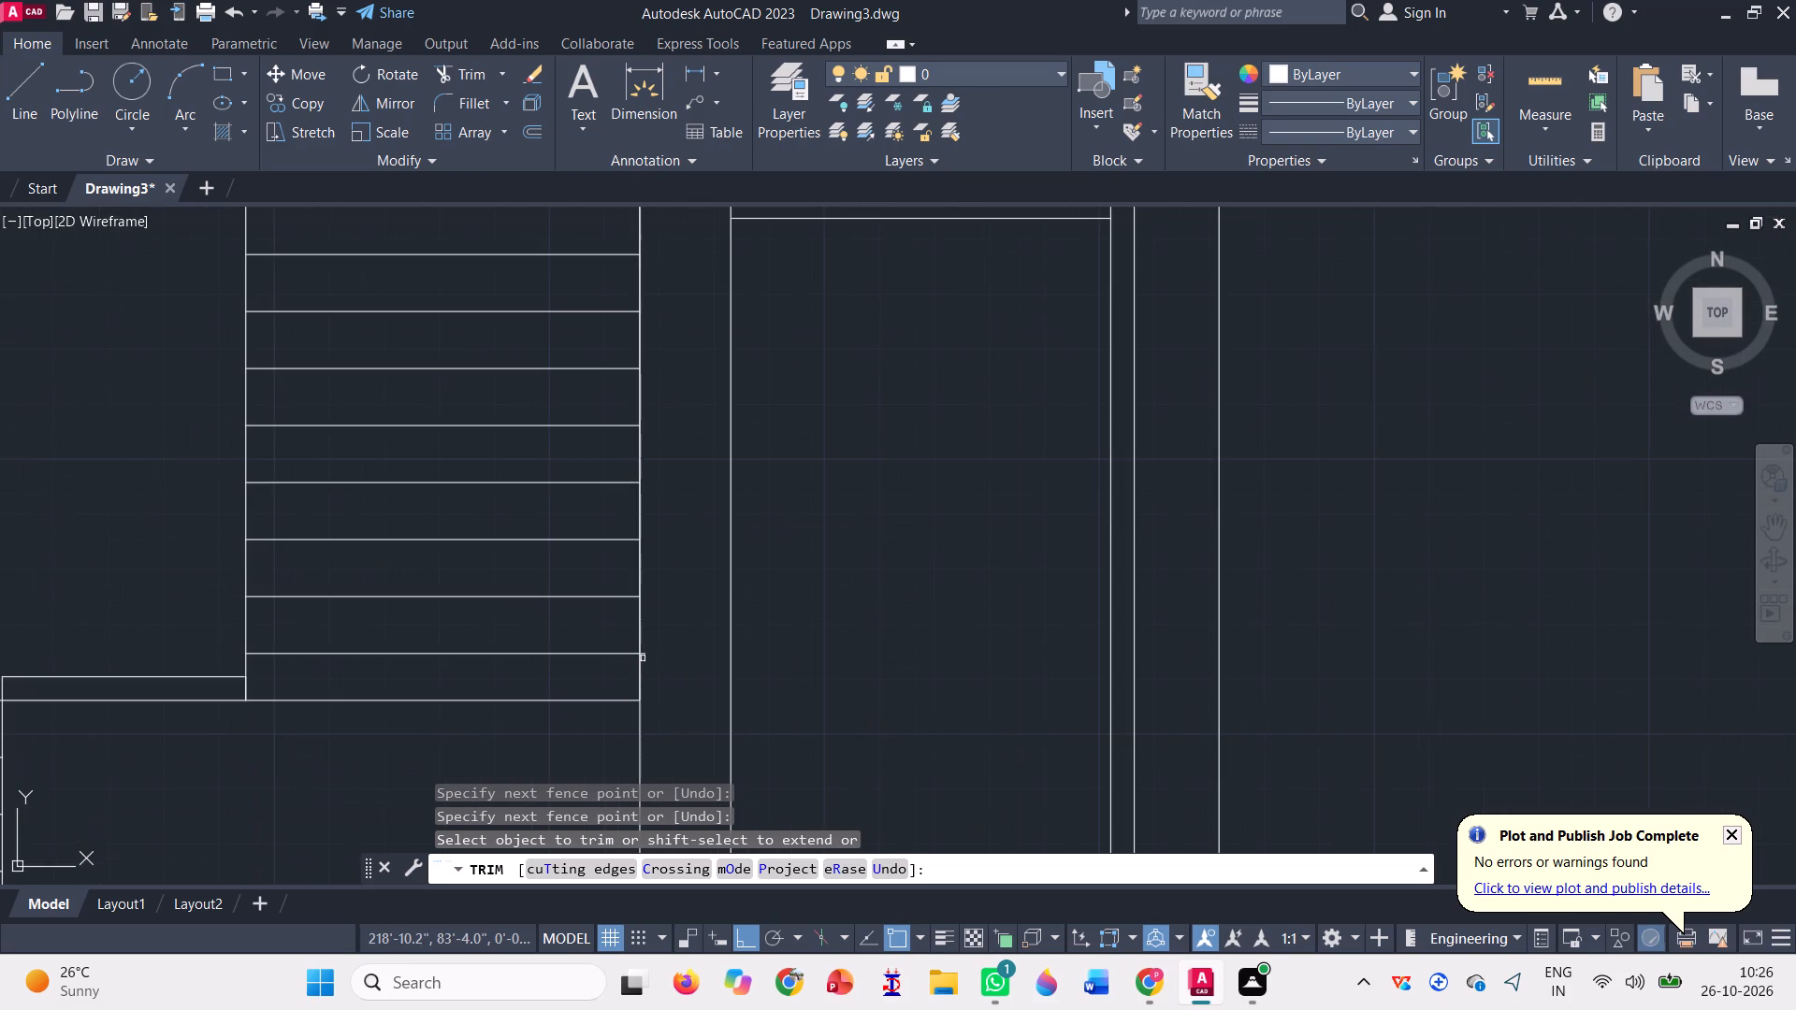
{"action": "scroll", "coordinate": [640, 648], "scroll_direction": "up", "scroll_amount": 4}
{"action": "left_click", "coordinate": [645, 706]}
{"action": "scroll", "coordinate": [659, 695], "scroll_direction": "down", "scroll_amount": 5}
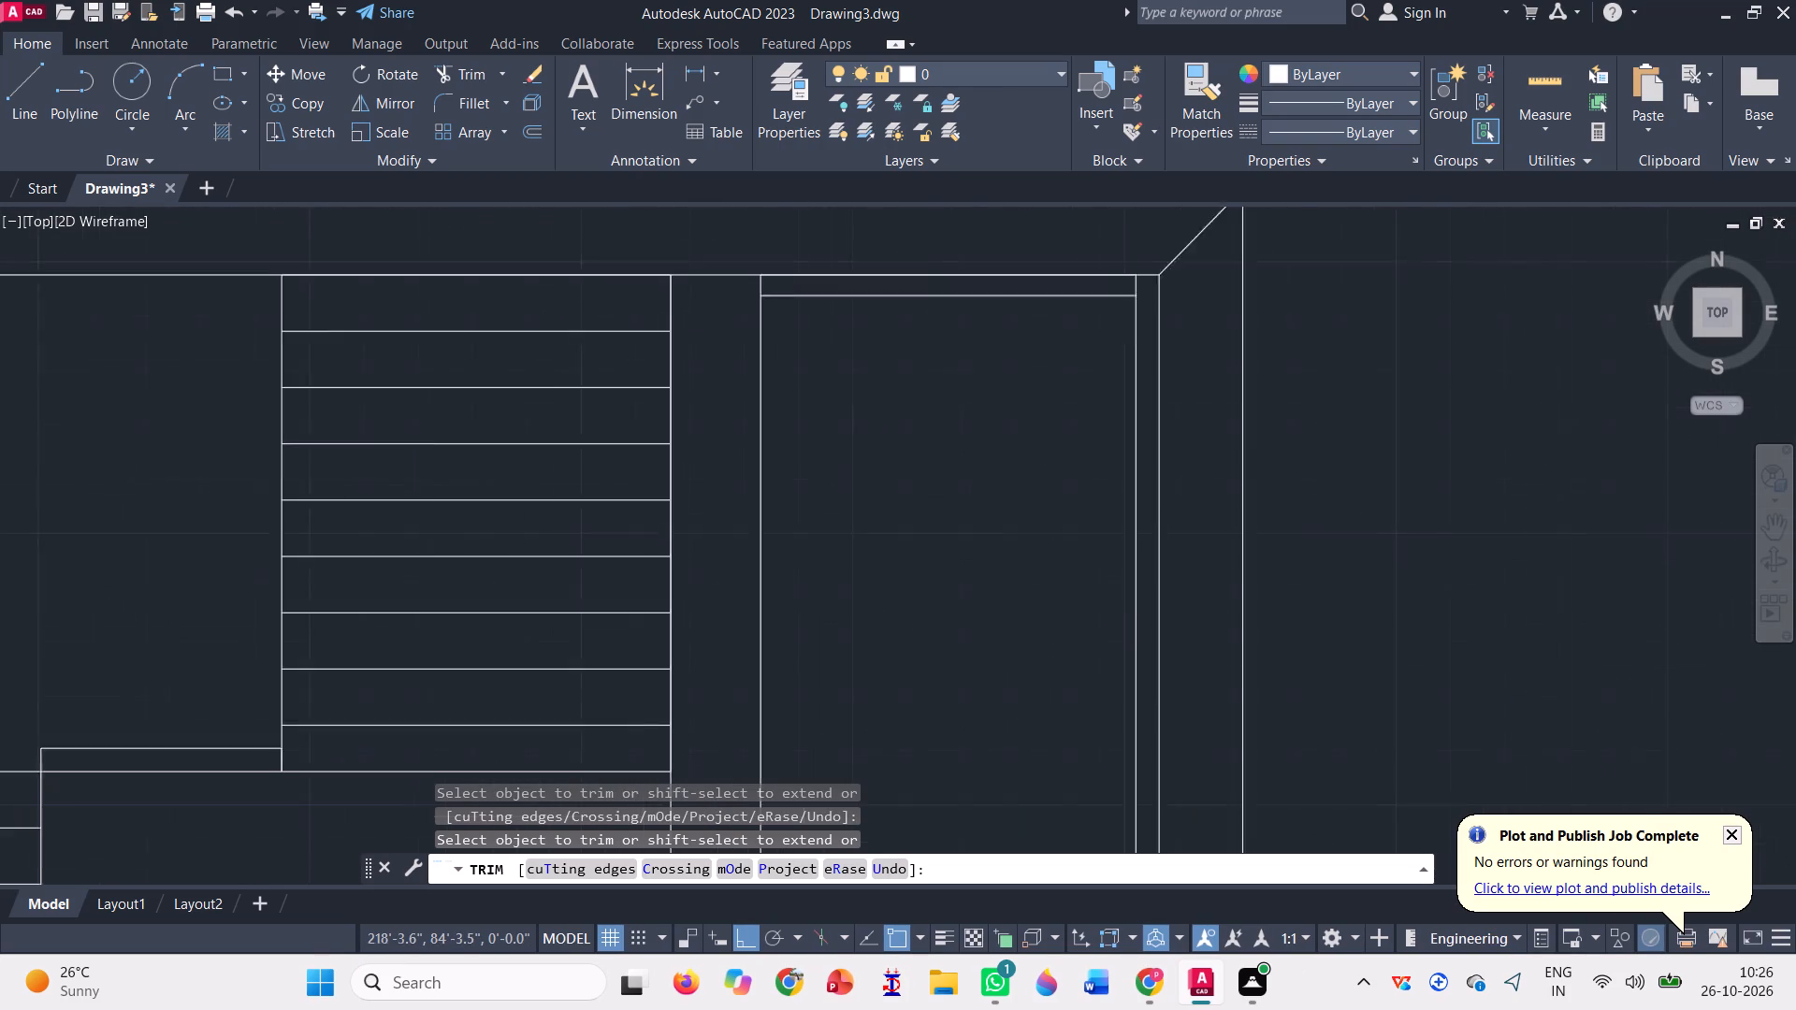
{"action": "key", "text": "Escape"}
Copy the tall east rectangle's upper horizontal line five times south at about 3.8" spacing, using the rectangle's northwest corner as base point.
{"action": "scroll", "coordinate": [803, 468], "scroll_direction": "up", "scroll_amount": 3}
{"action": "left_click", "coordinate": [803, 468]}
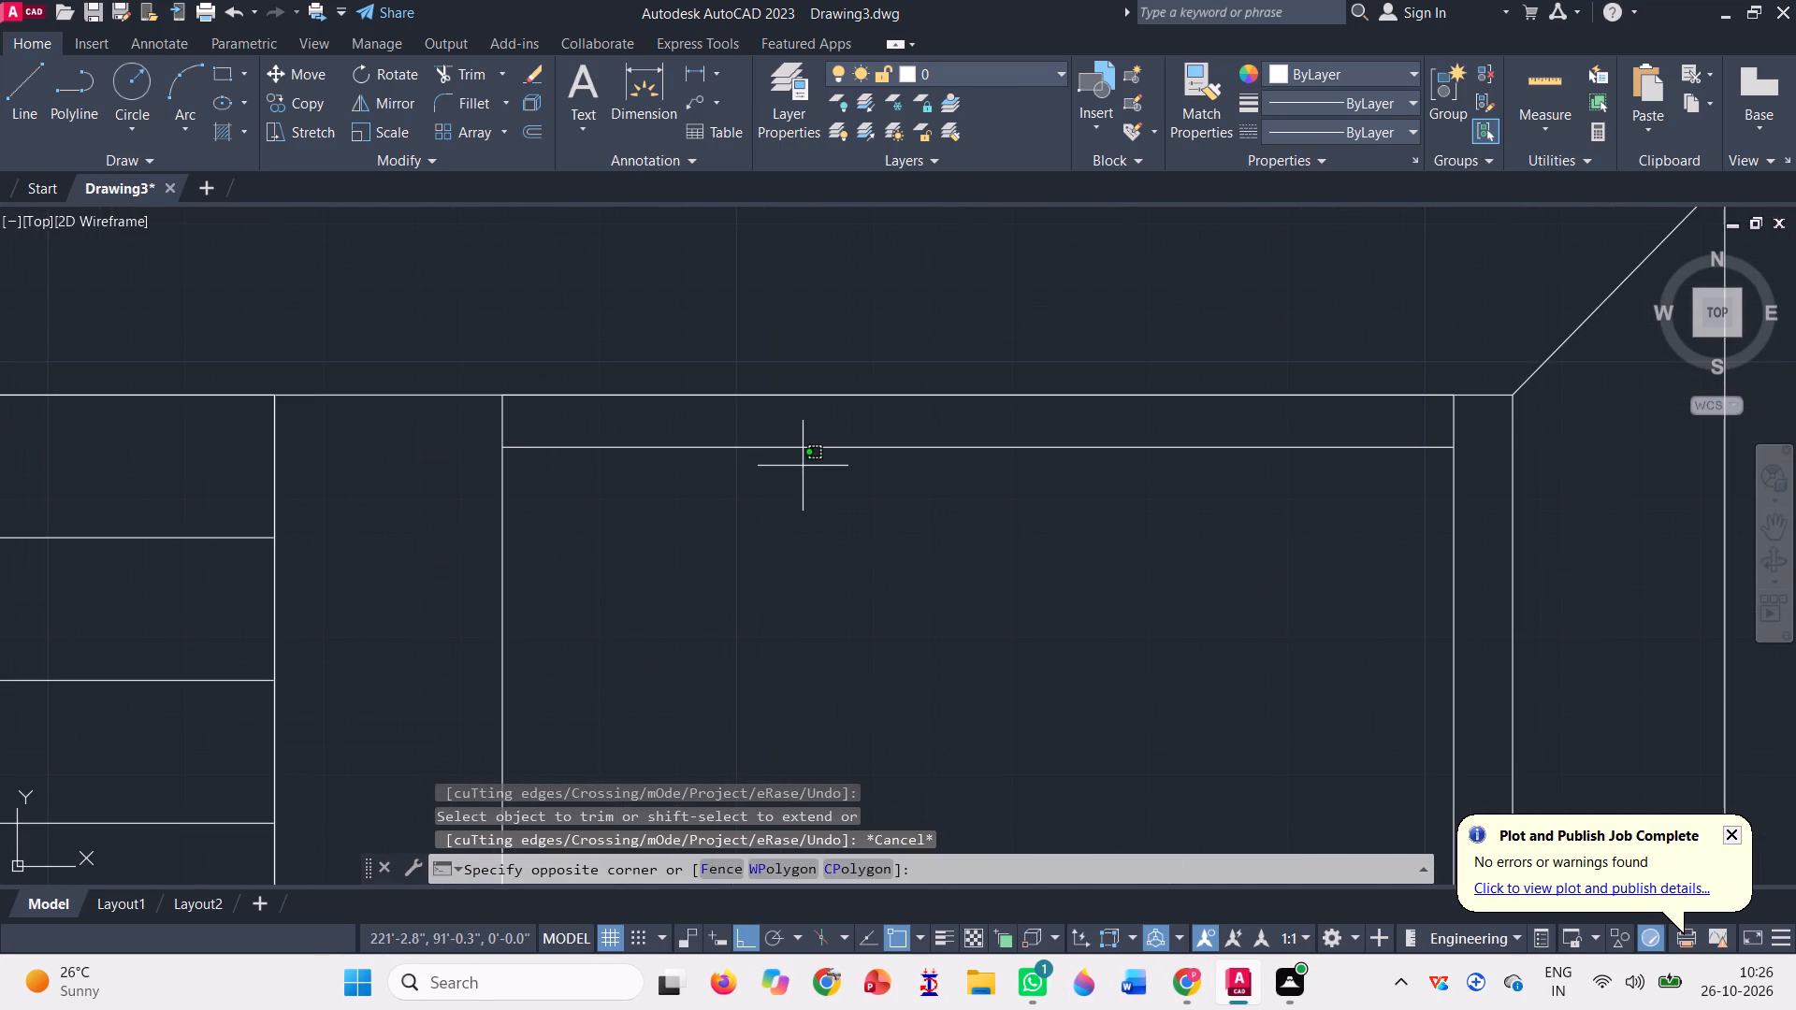
{"action": "left_click", "coordinate": [782, 444]}
{"action": "type", "text": "co"}
{"action": "key", "text": "space"}
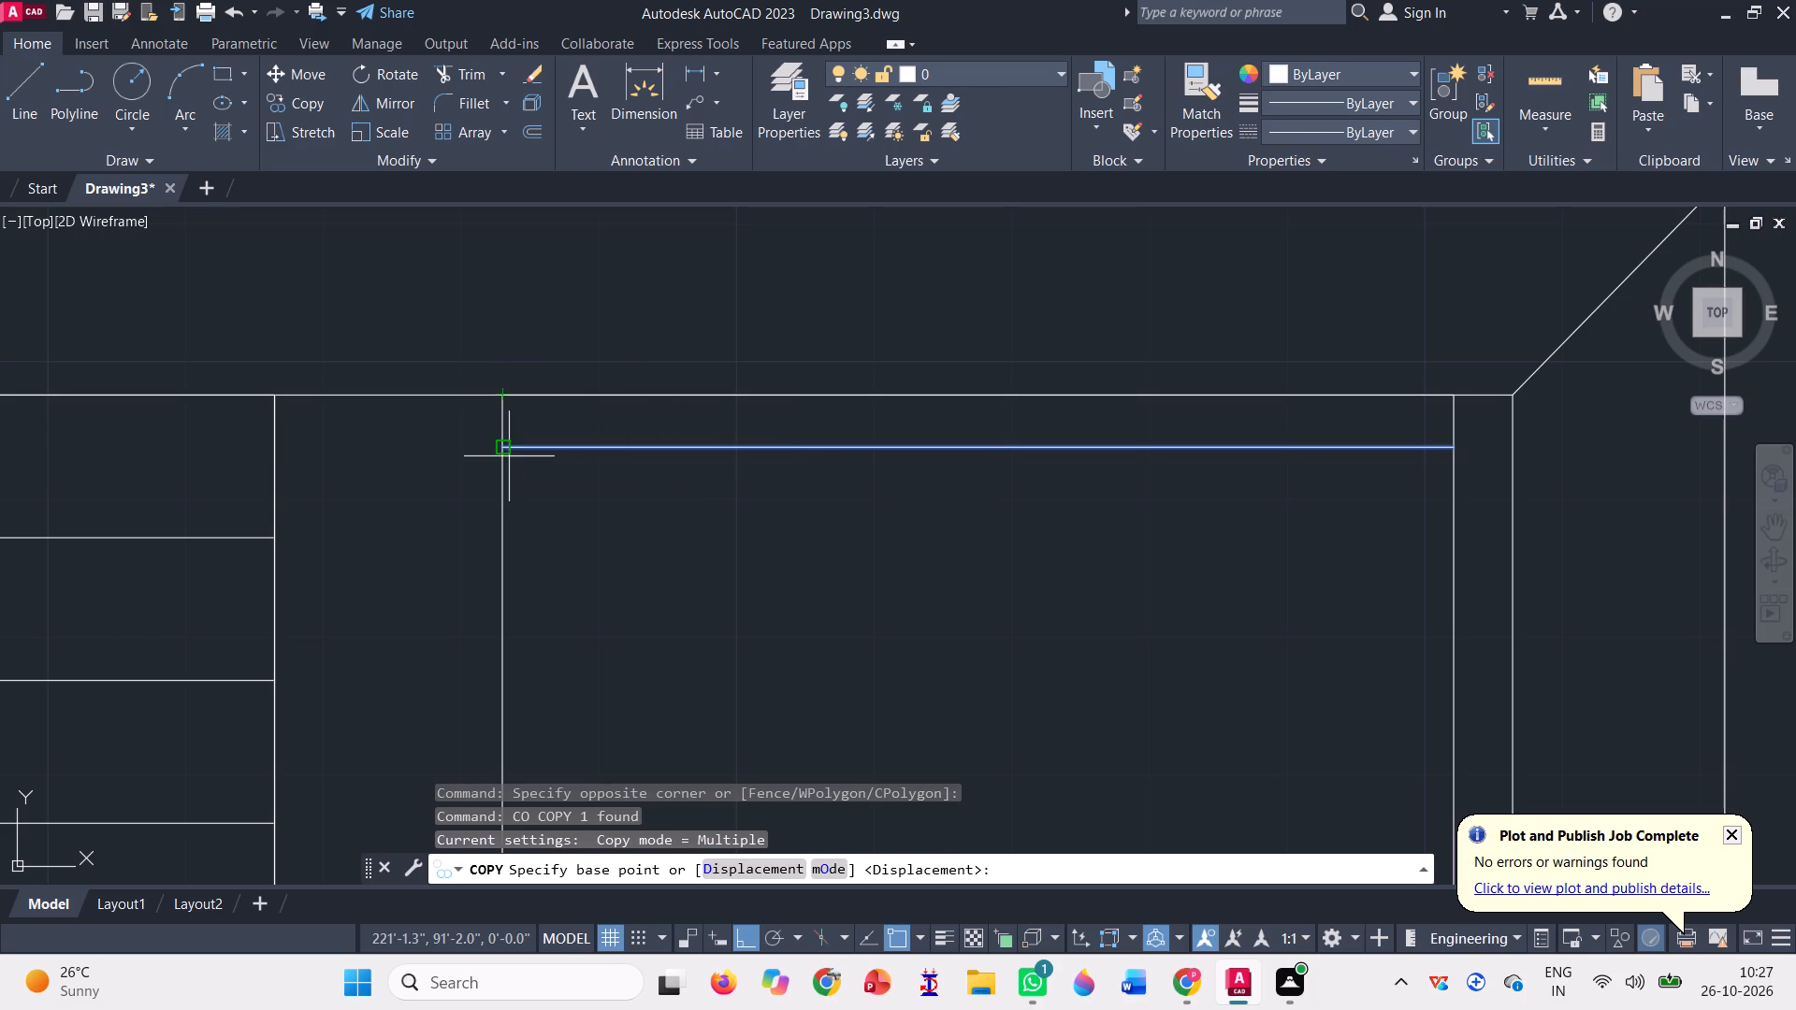
{"action": "left_click", "coordinate": [507, 392]}
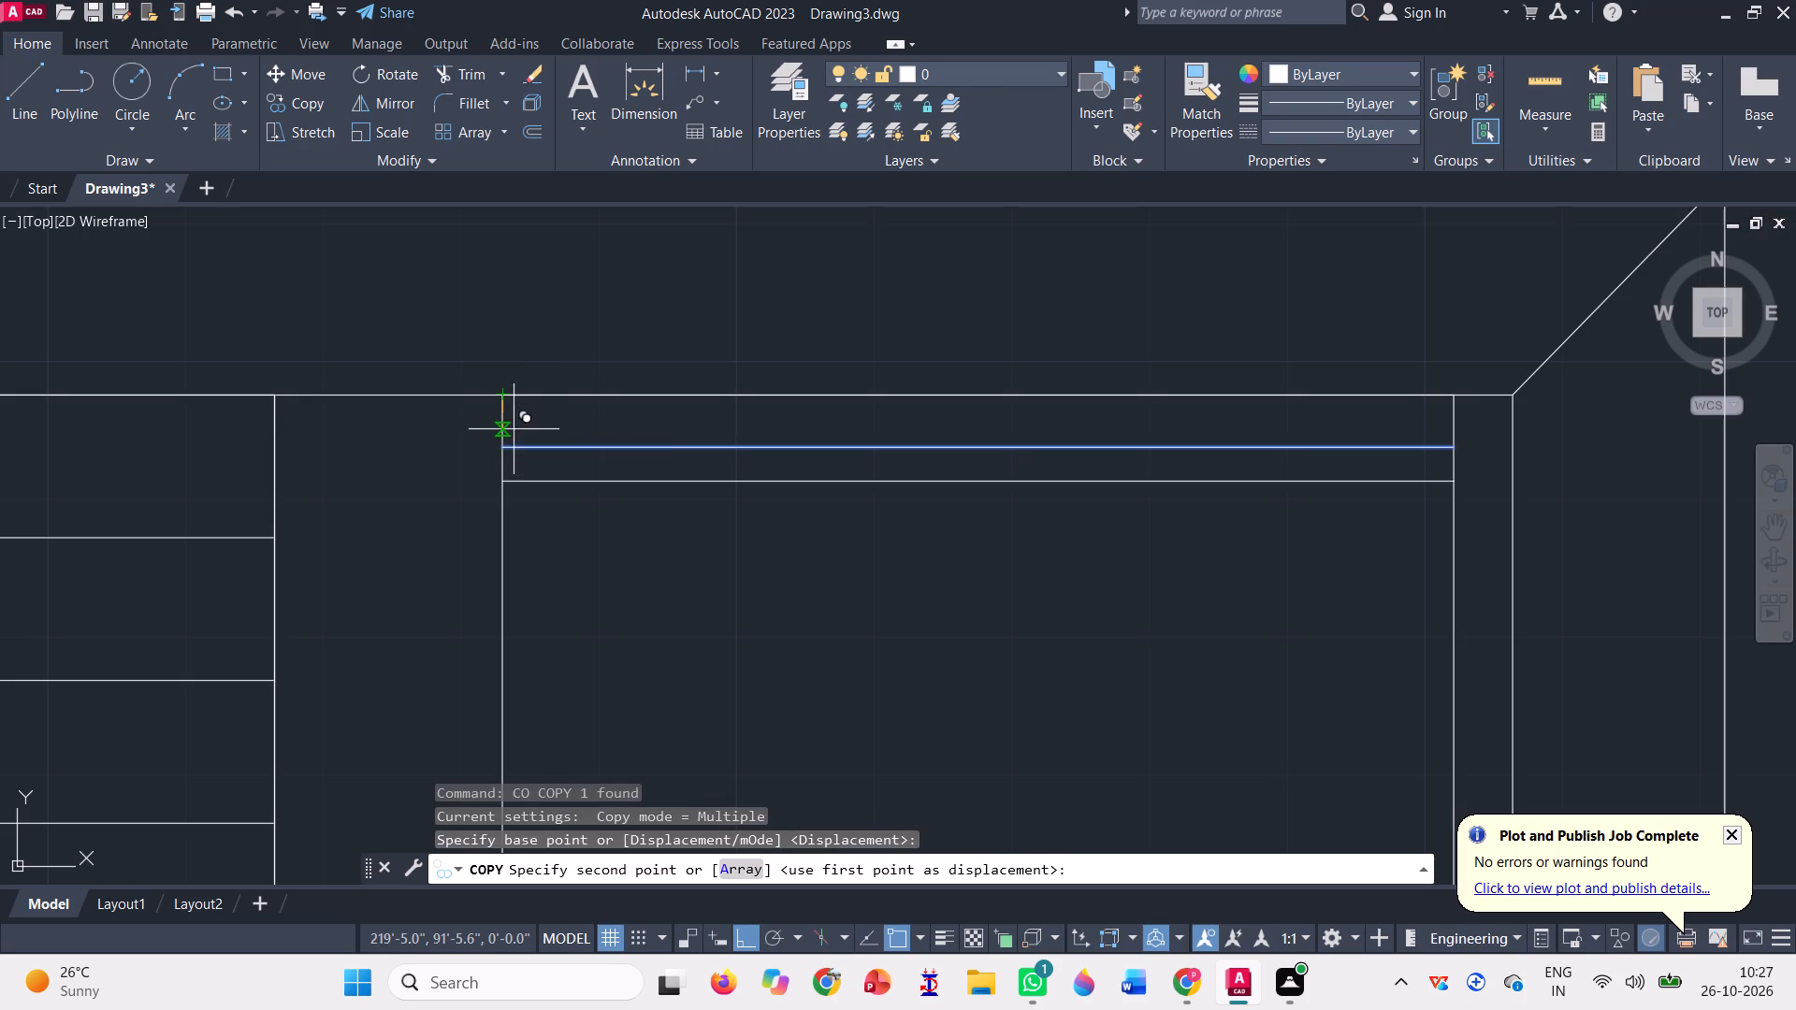
{"action": "left_click", "coordinate": [507, 447]}
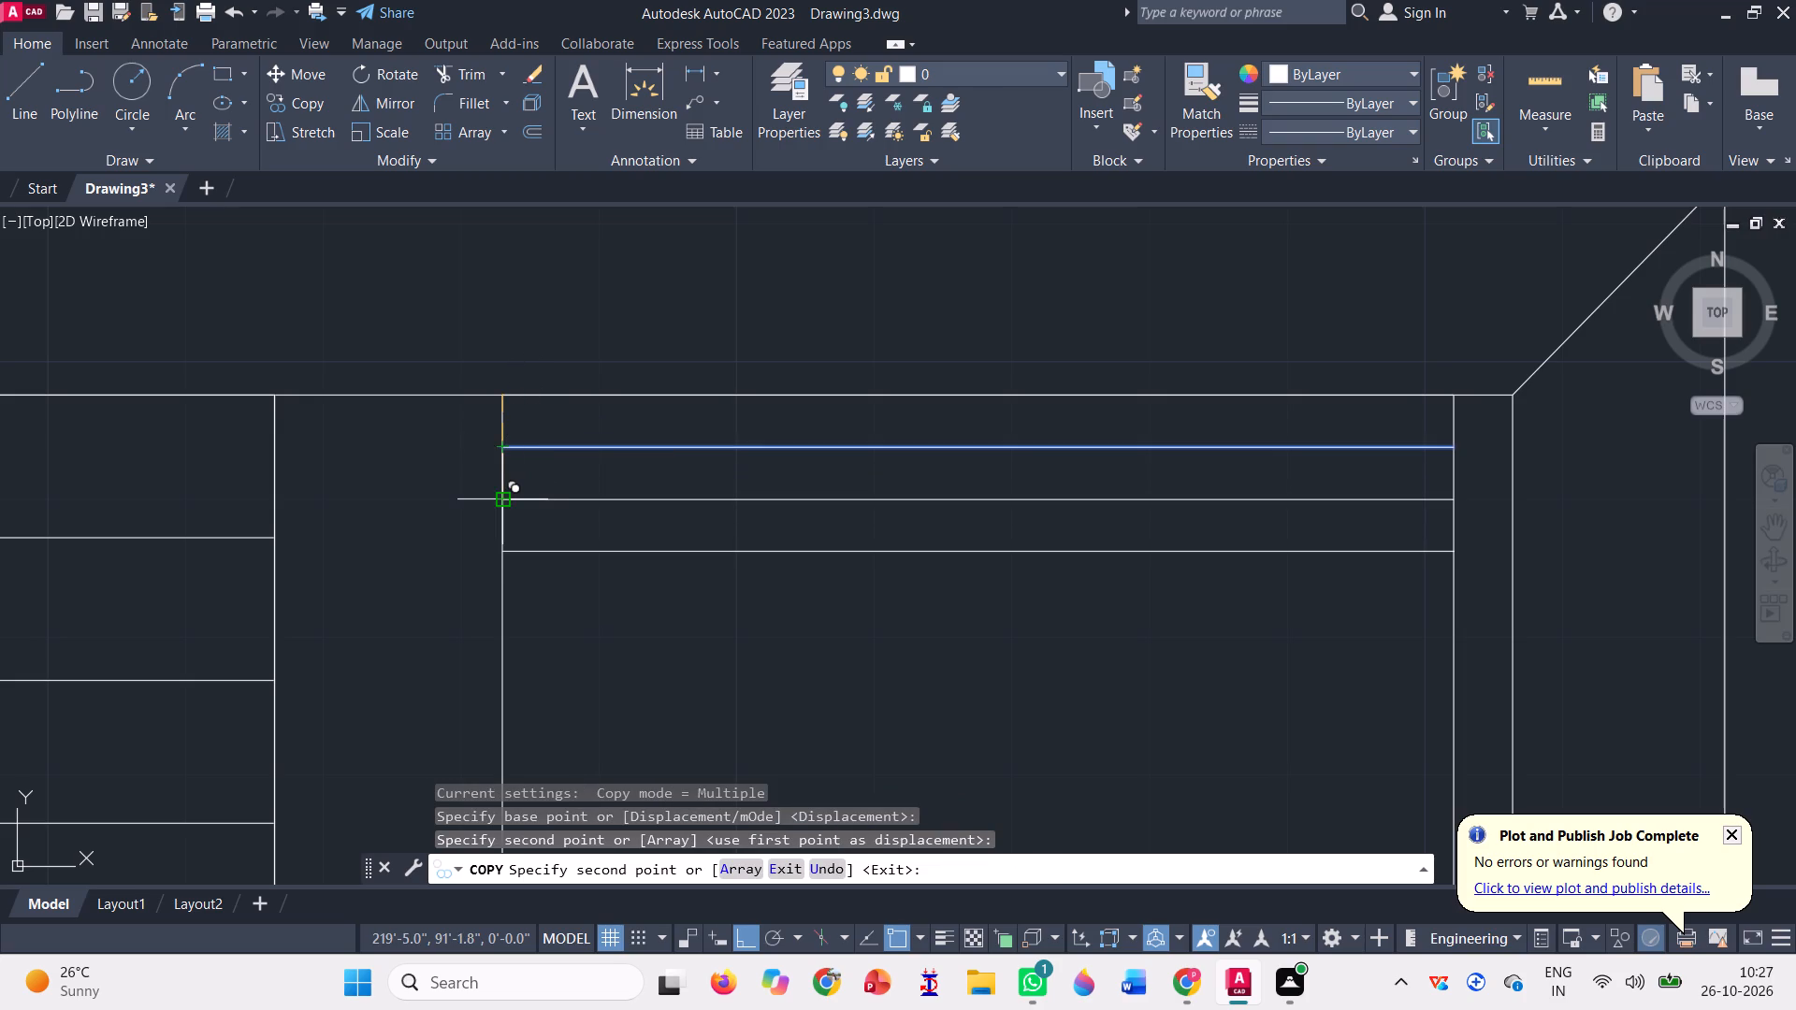
{"action": "left_click", "coordinate": [509, 502]}
{"action": "left_click", "coordinate": [505, 554]}
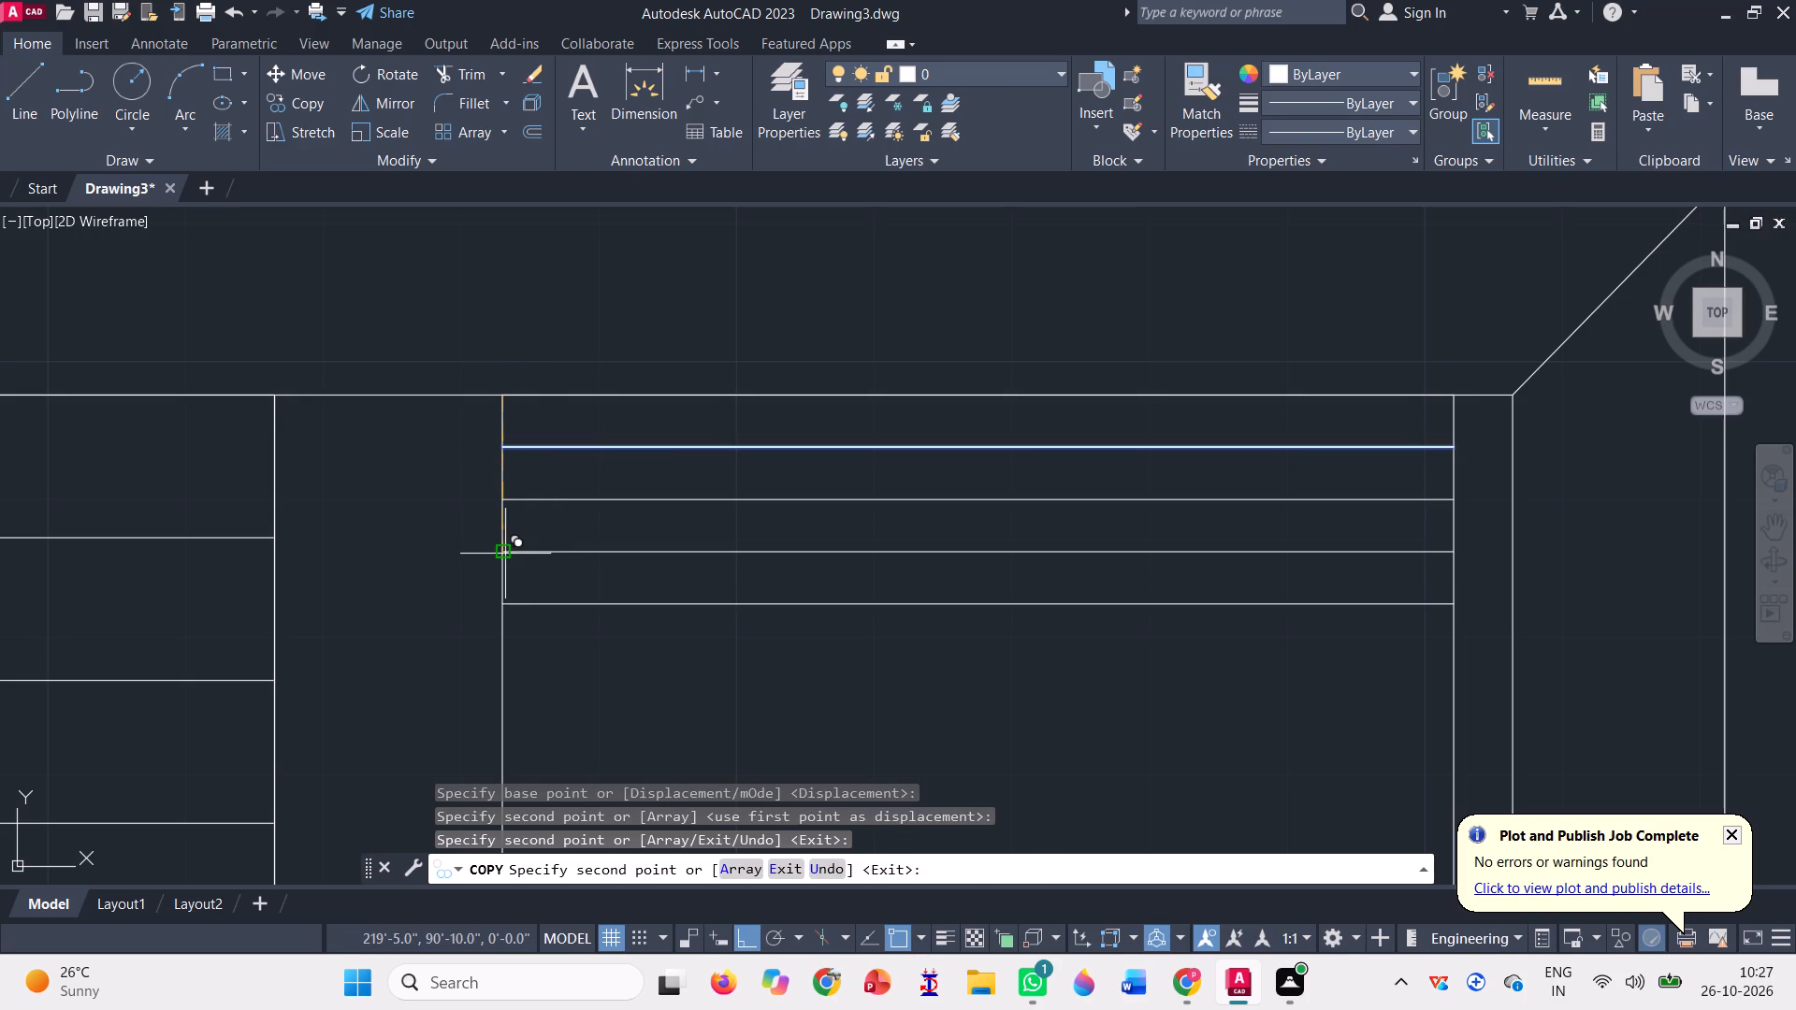
{"action": "left_click", "coordinate": [499, 600]}
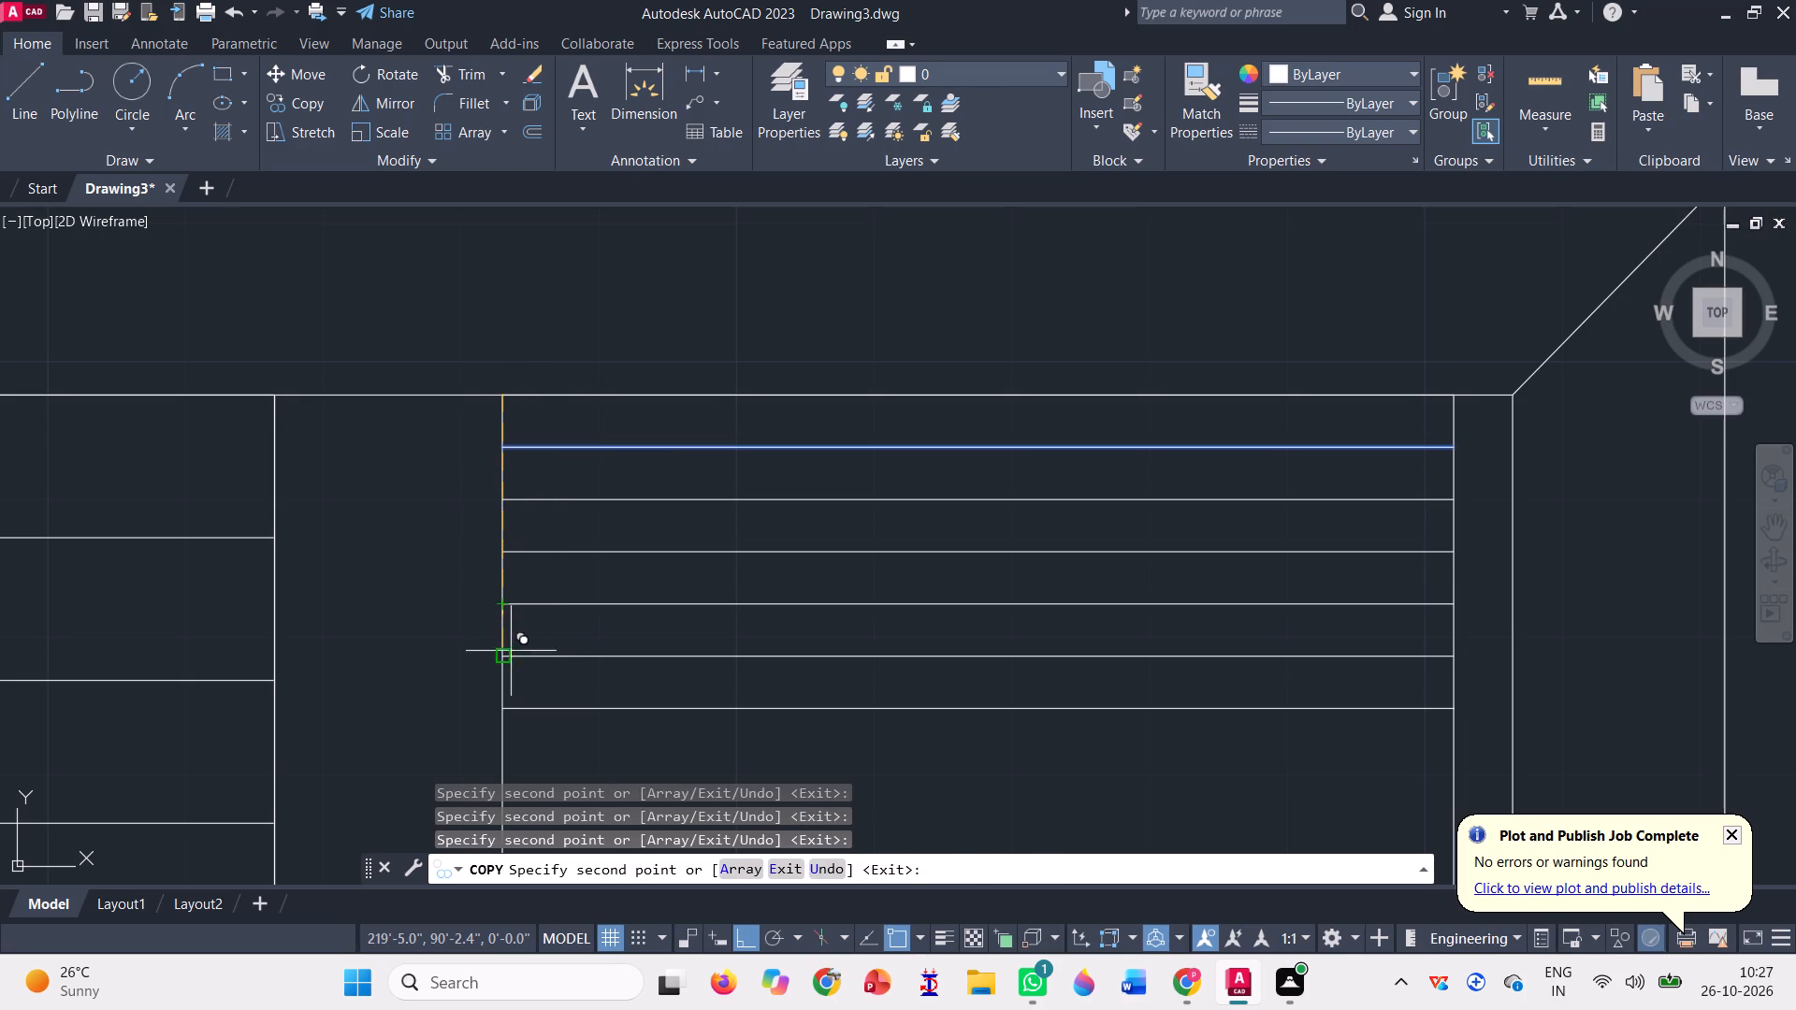
{"action": "left_click", "coordinate": [499, 658]}
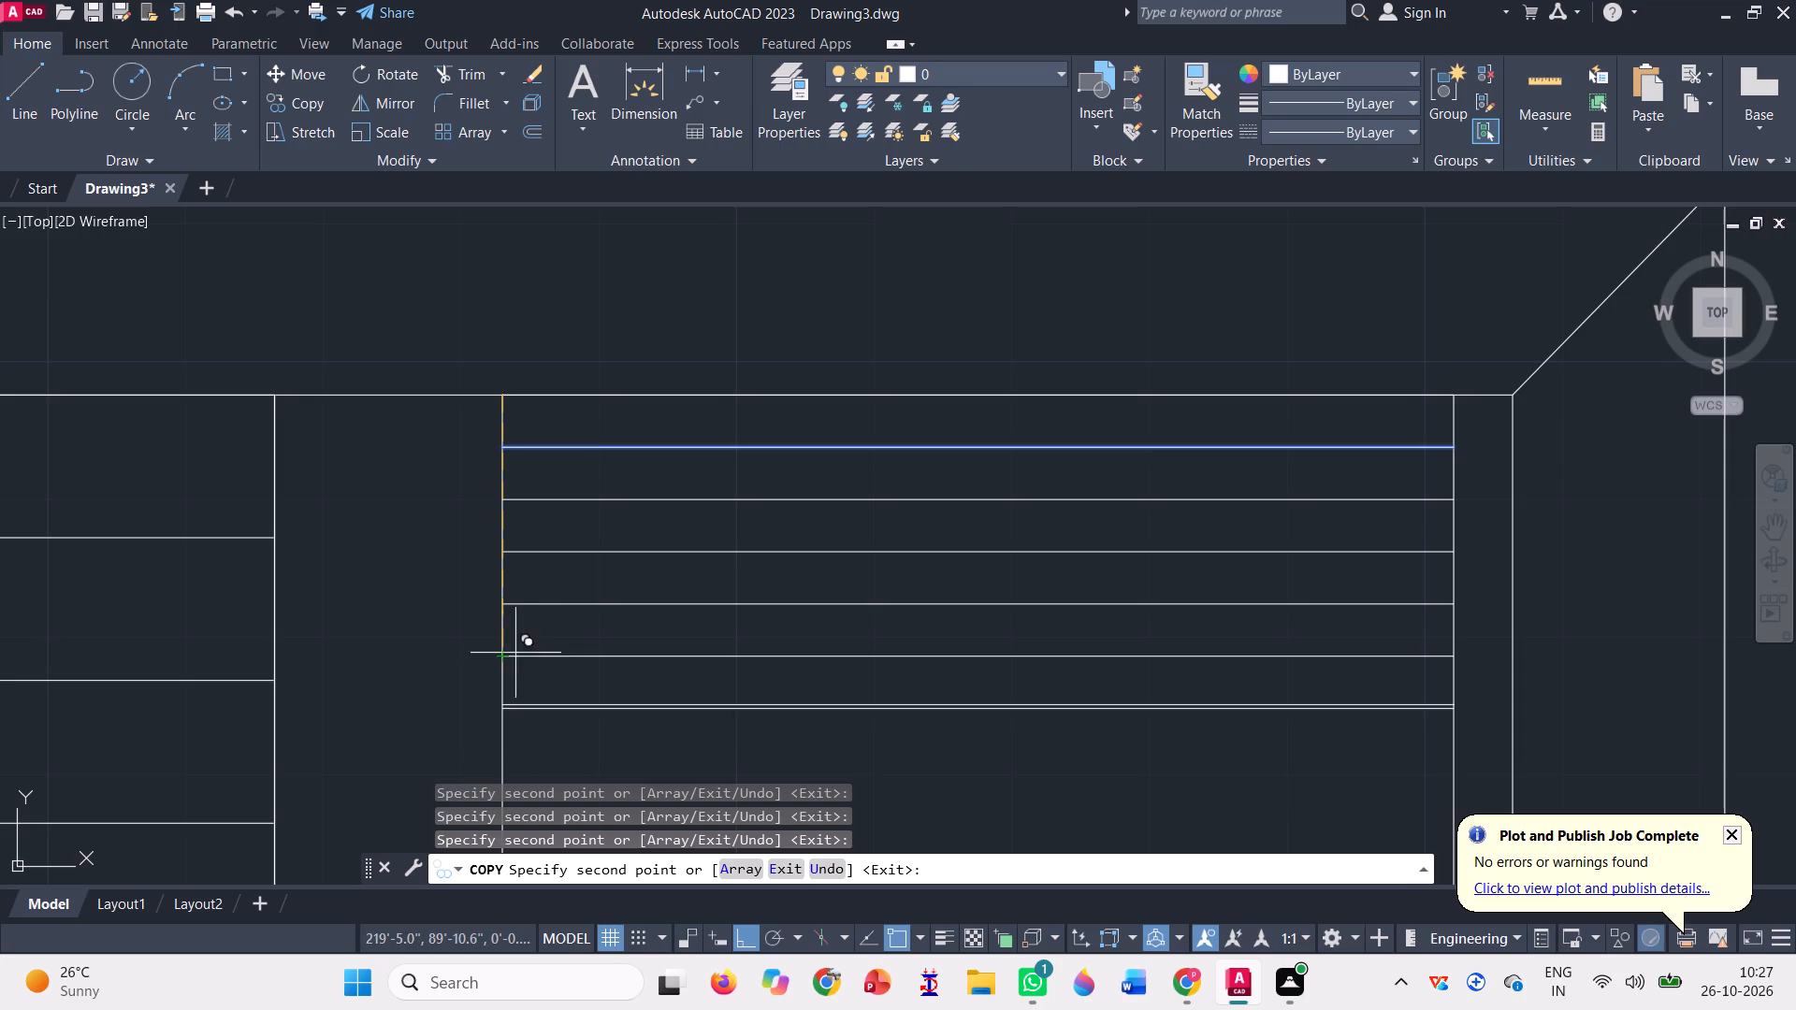
Continue the copies down the tall east rectangle with six more horizontal lines at the same spacing of about 3.8".
{"action": "scroll", "coordinate": [548, 585], "scroll_direction": "down", "scroll_amount": 2}
{"action": "scroll", "coordinate": [555, 666], "scroll_direction": "up", "scroll_amount": 3}
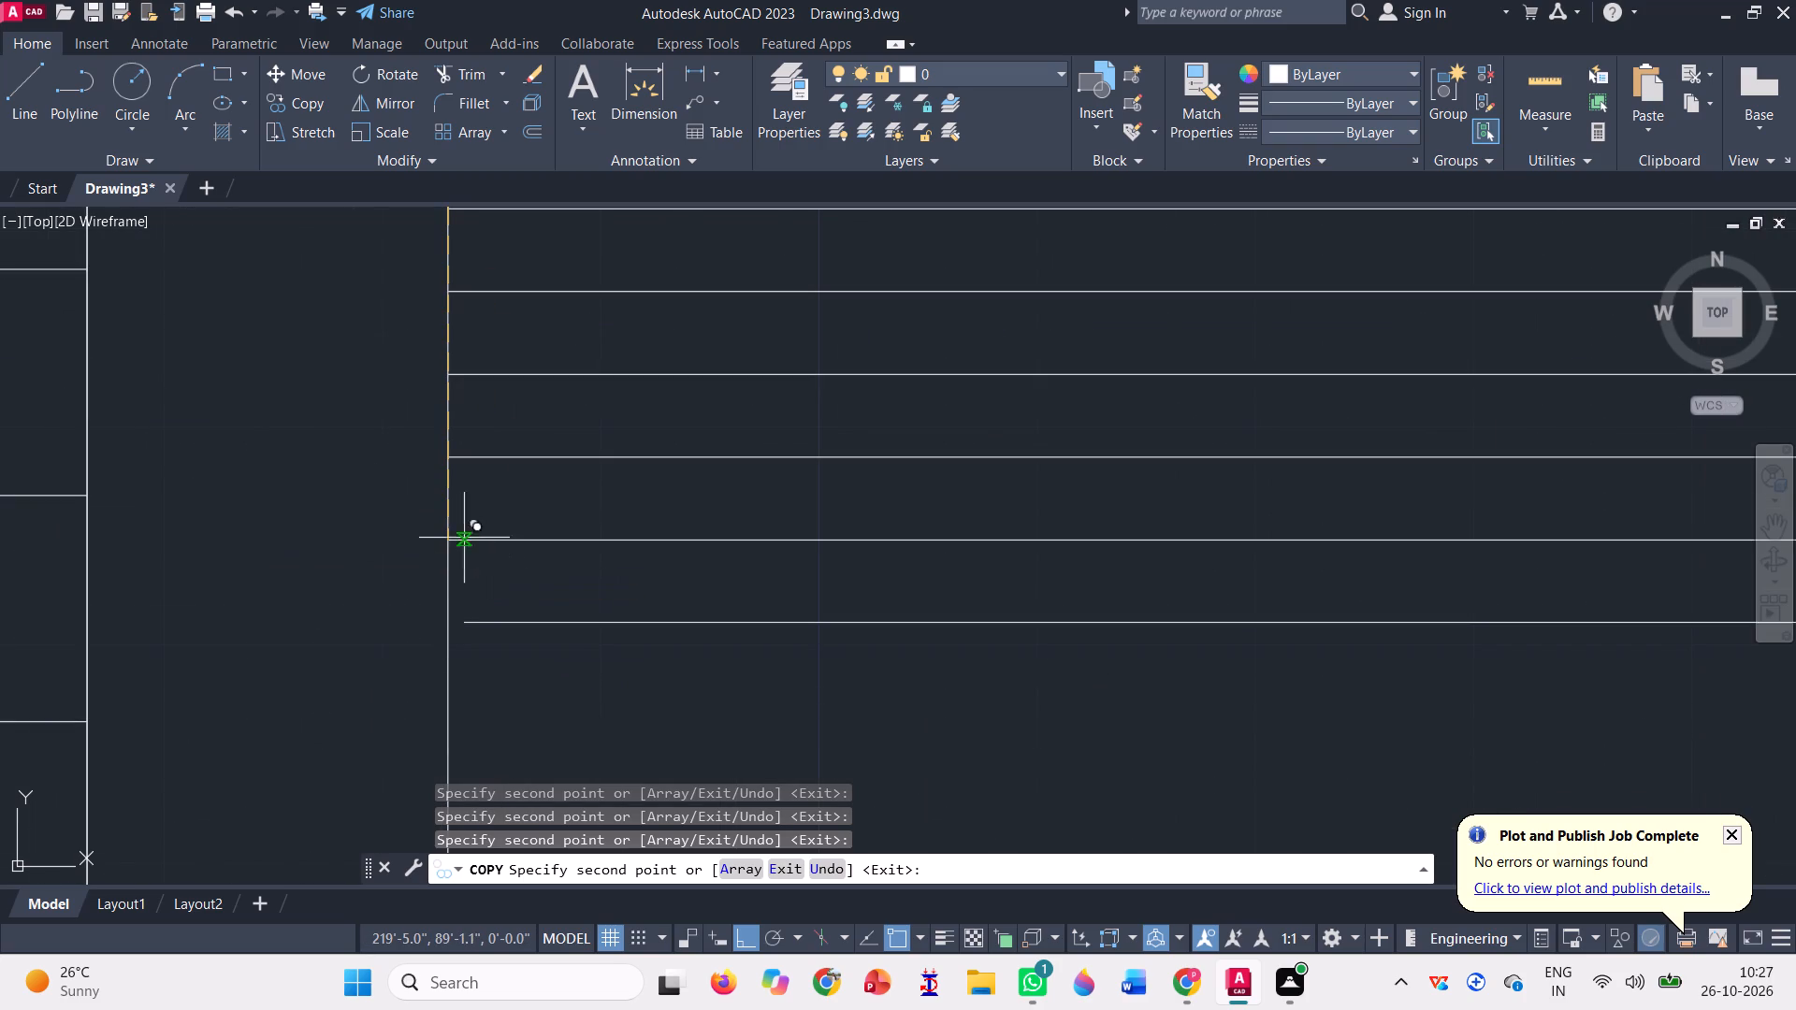
{"action": "left_click", "coordinate": [447, 535]}
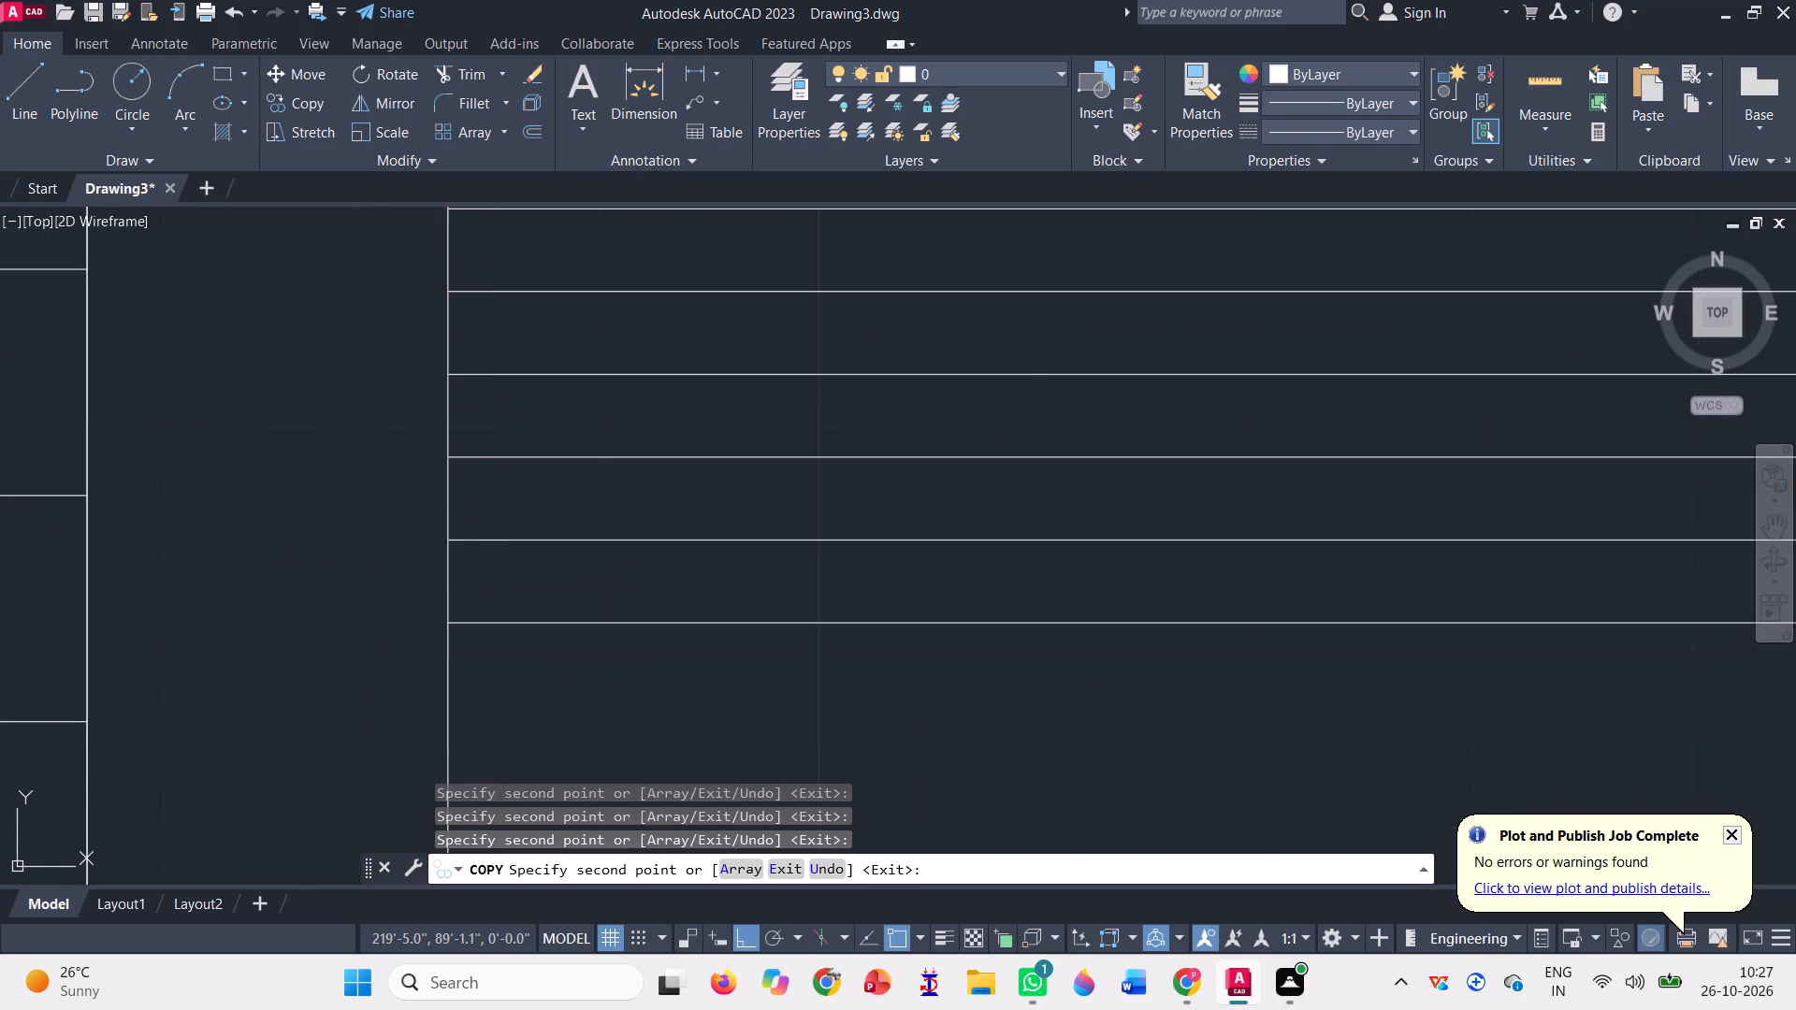
{"action": "left_click", "coordinate": [448, 617]}
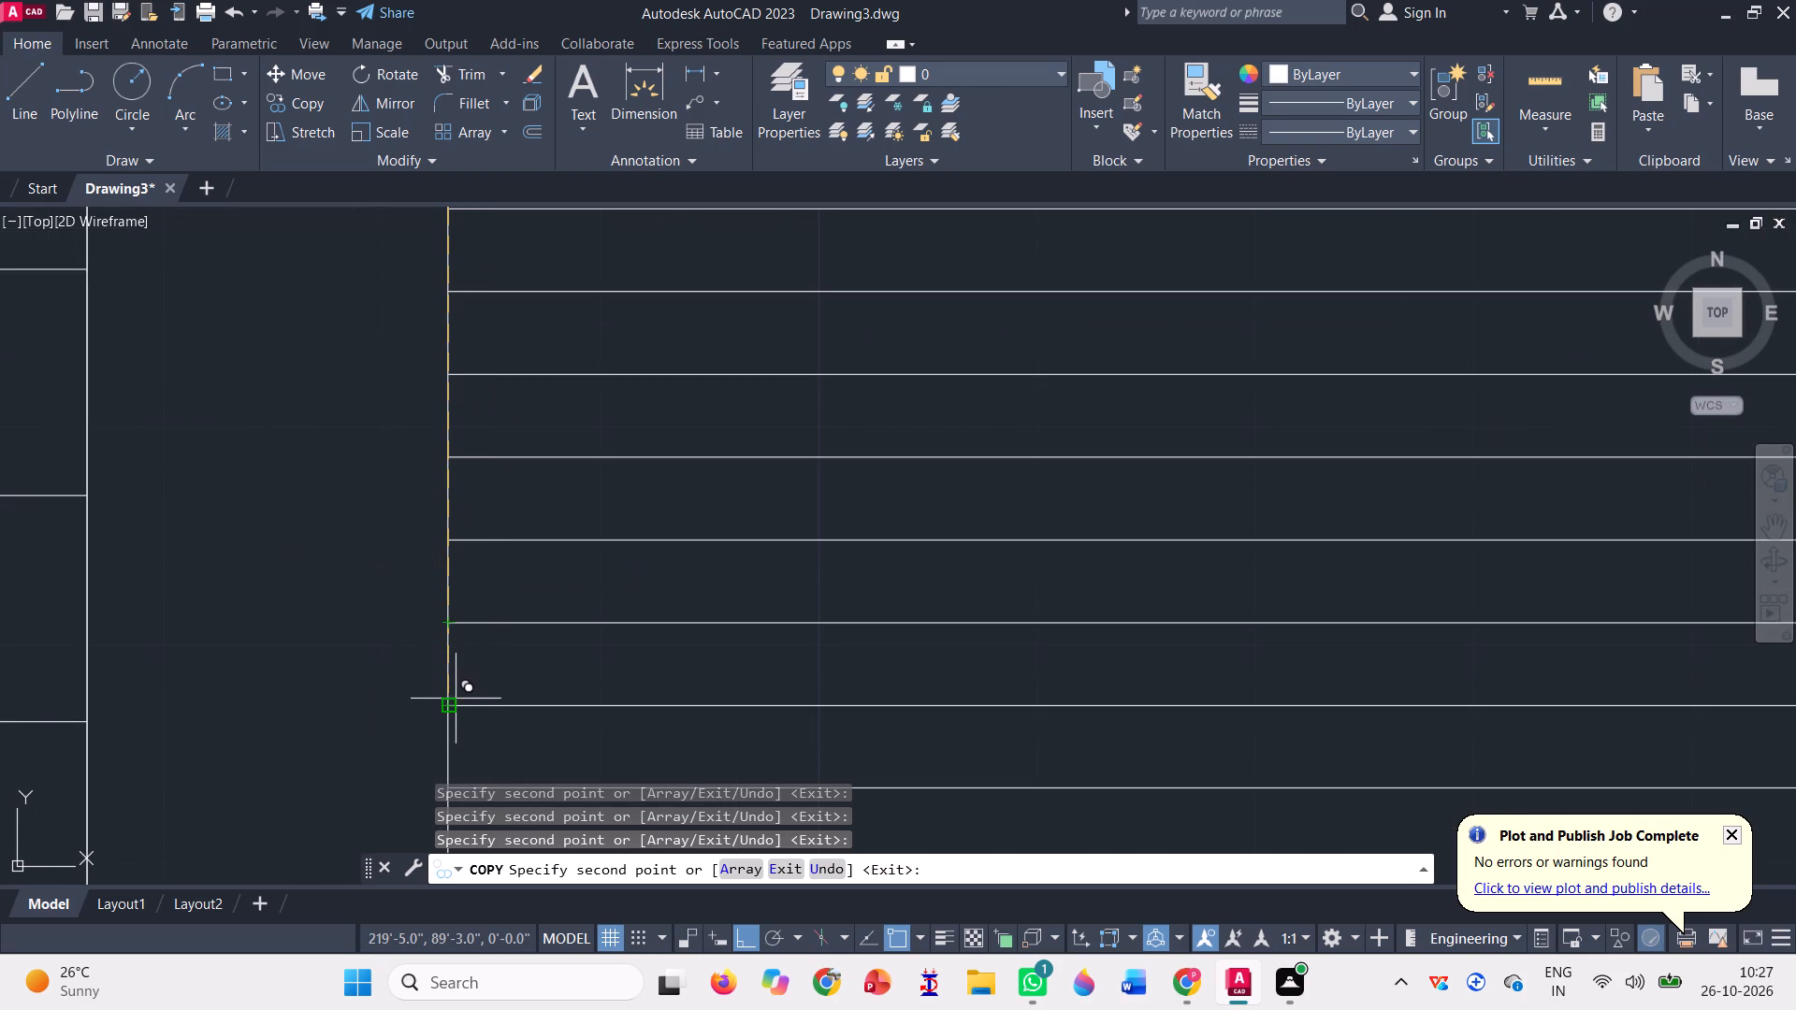
{"action": "left_click", "coordinate": [448, 700]}
{"action": "scroll", "coordinate": [506, 528], "scroll_direction": "down", "scroll_amount": 2}
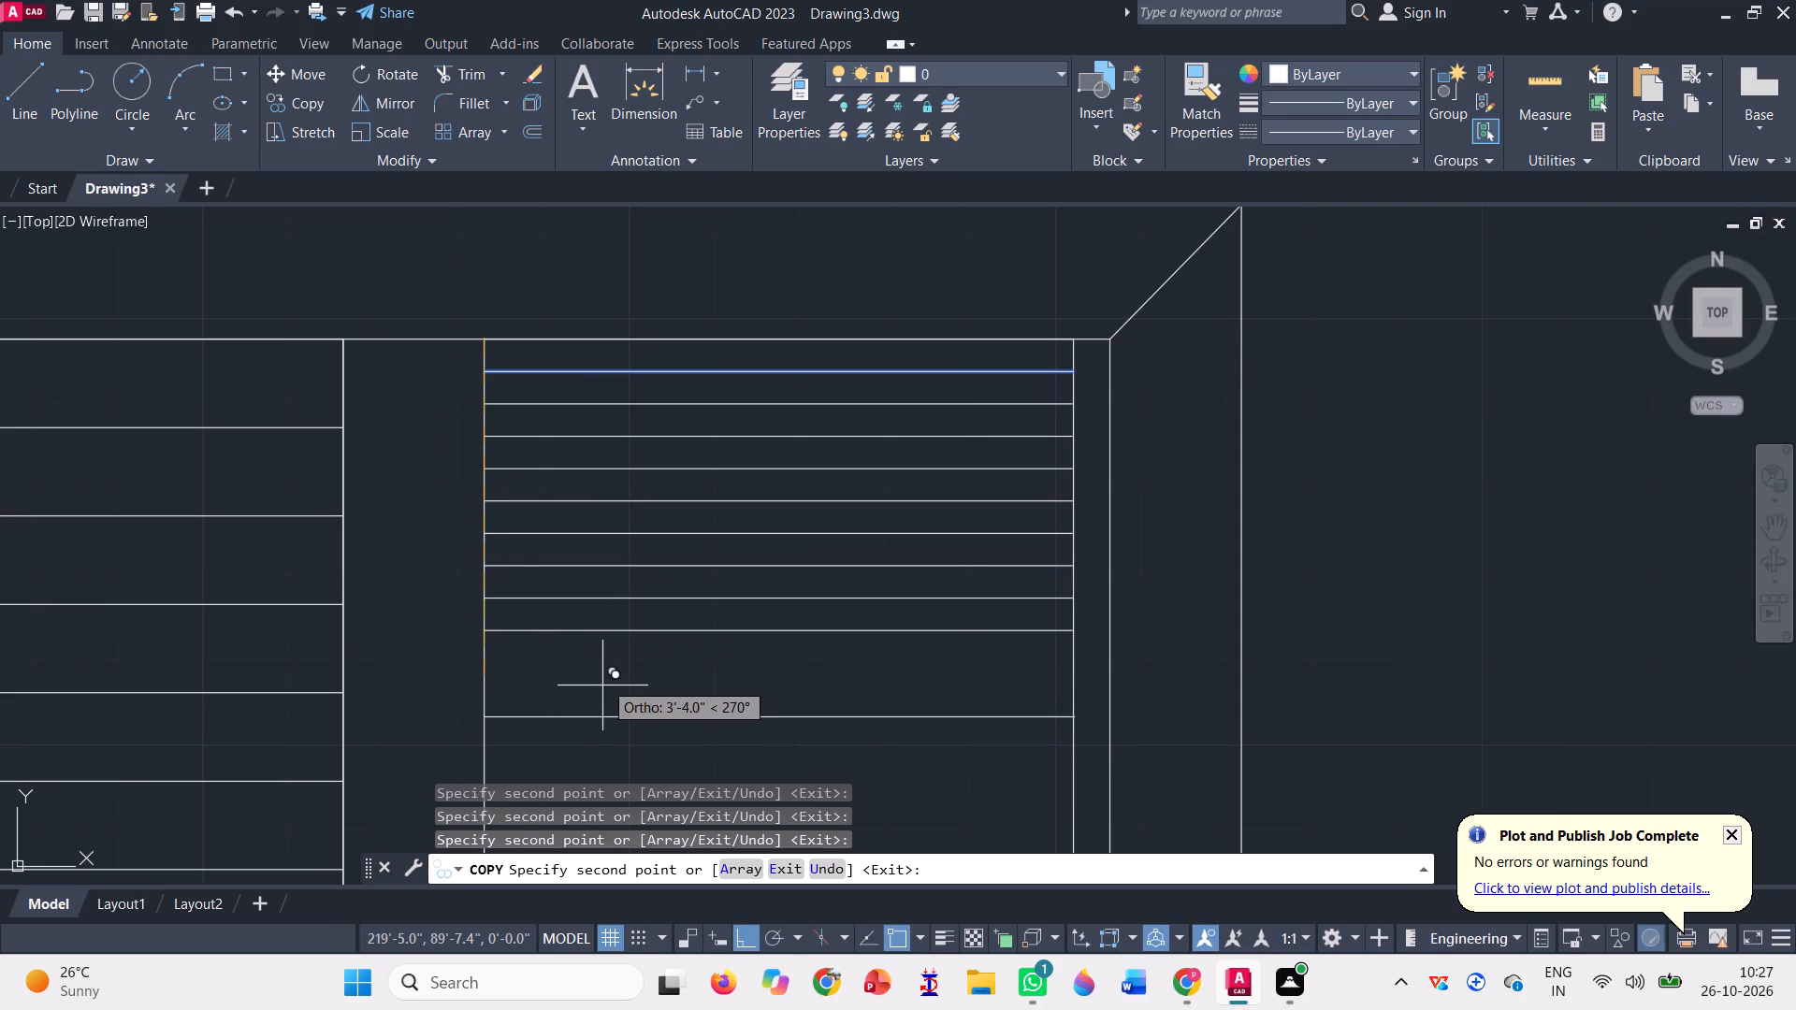
{"action": "scroll", "coordinate": [590, 690], "scroll_direction": "up", "scroll_amount": 2}
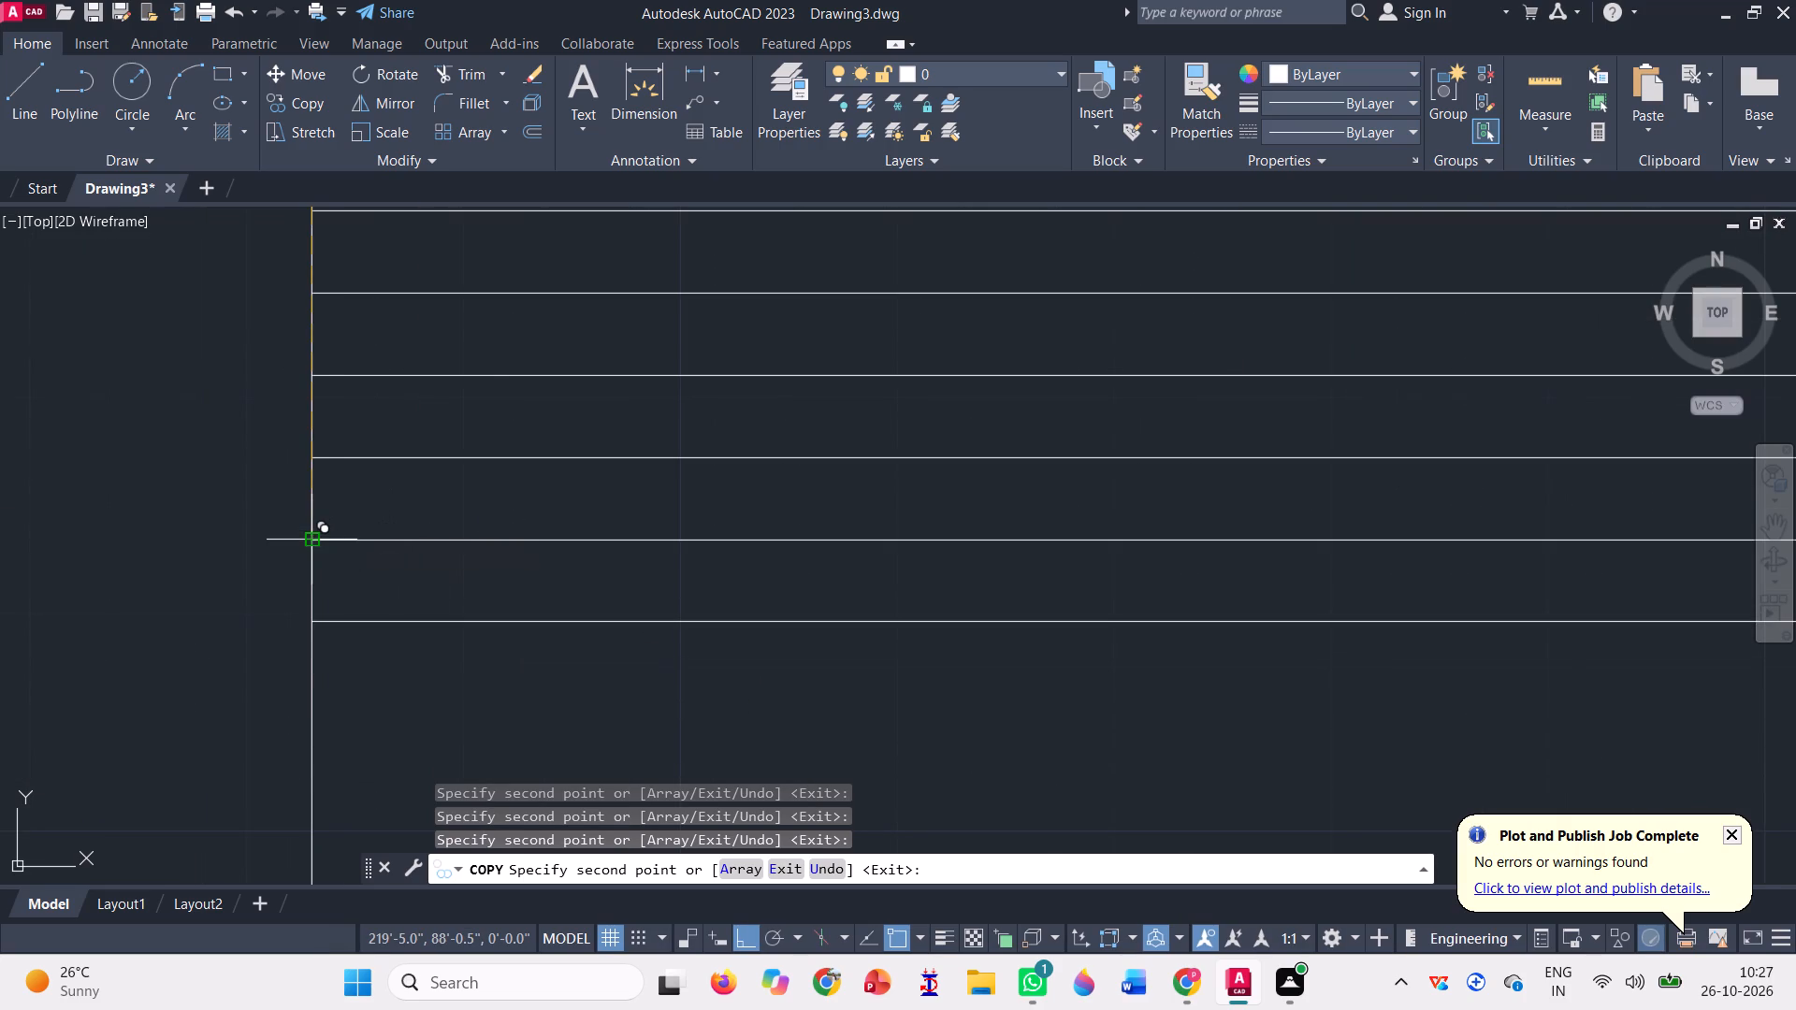
{"action": "left_click", "coordinate": [314, 533]}
{"action": "left_click", "coordinate": [311, 621]}
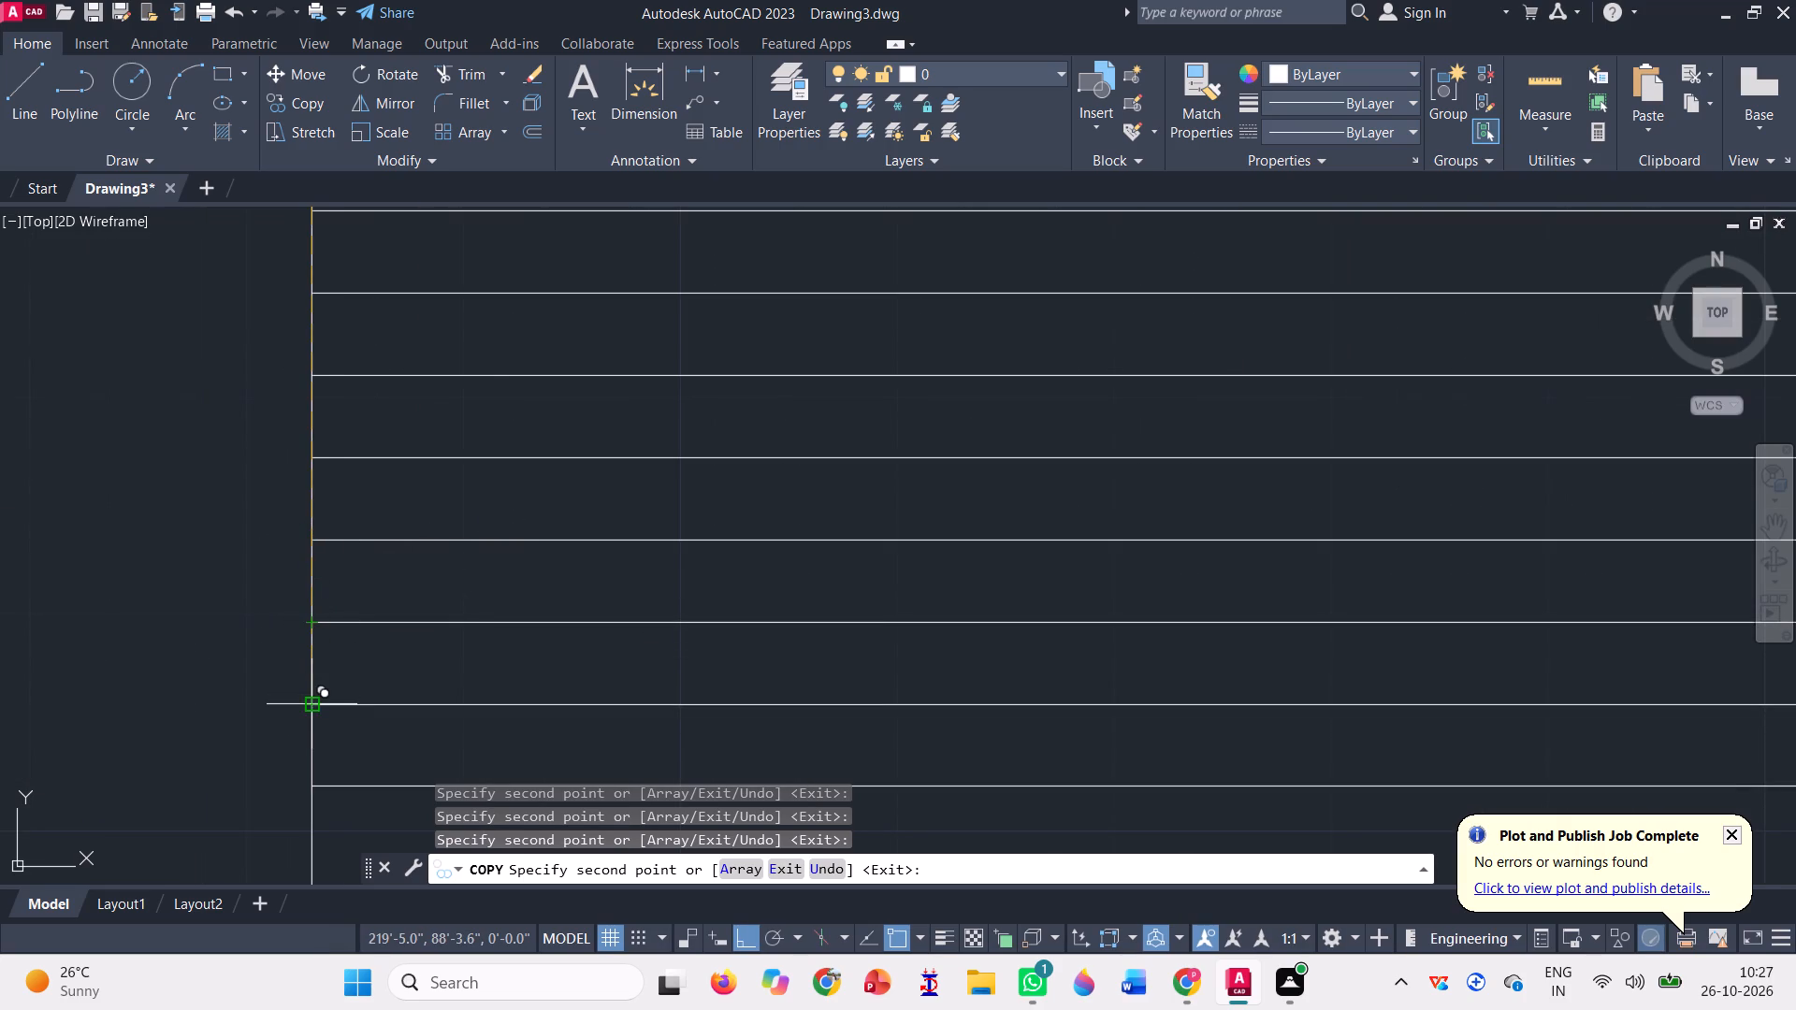
{"action": "left_click", "coordinate": [308, 707]}
Add seven more copies of the horizontal line below the lowest one in the tall east rectangle, about 3.8" apart.
{"action": "scroll", "coordinate": [456, 540], "scroll_direction": "down", "scroll_amount": 3}
{"action": "scroll", "coordinate": [471, 664], "scroll_direction": "up", "scroll_amount": 3}
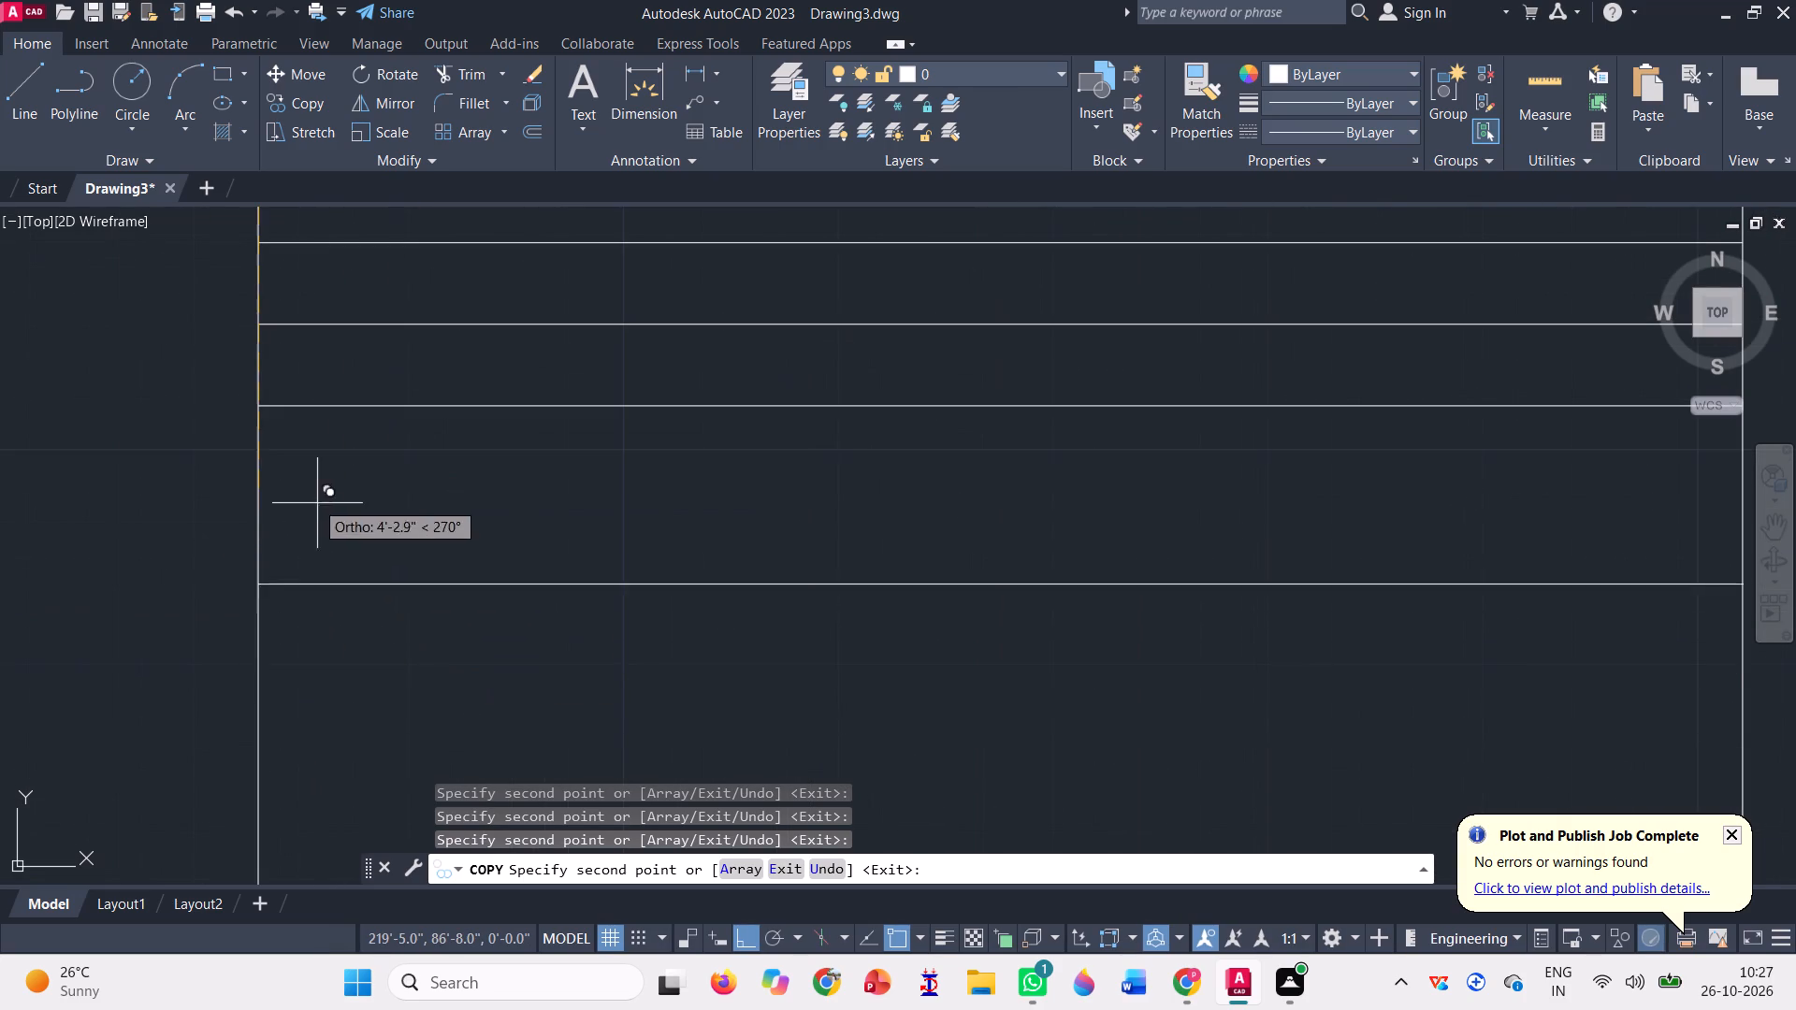
{"action": "left_click", "coordinate": [254, 406]}
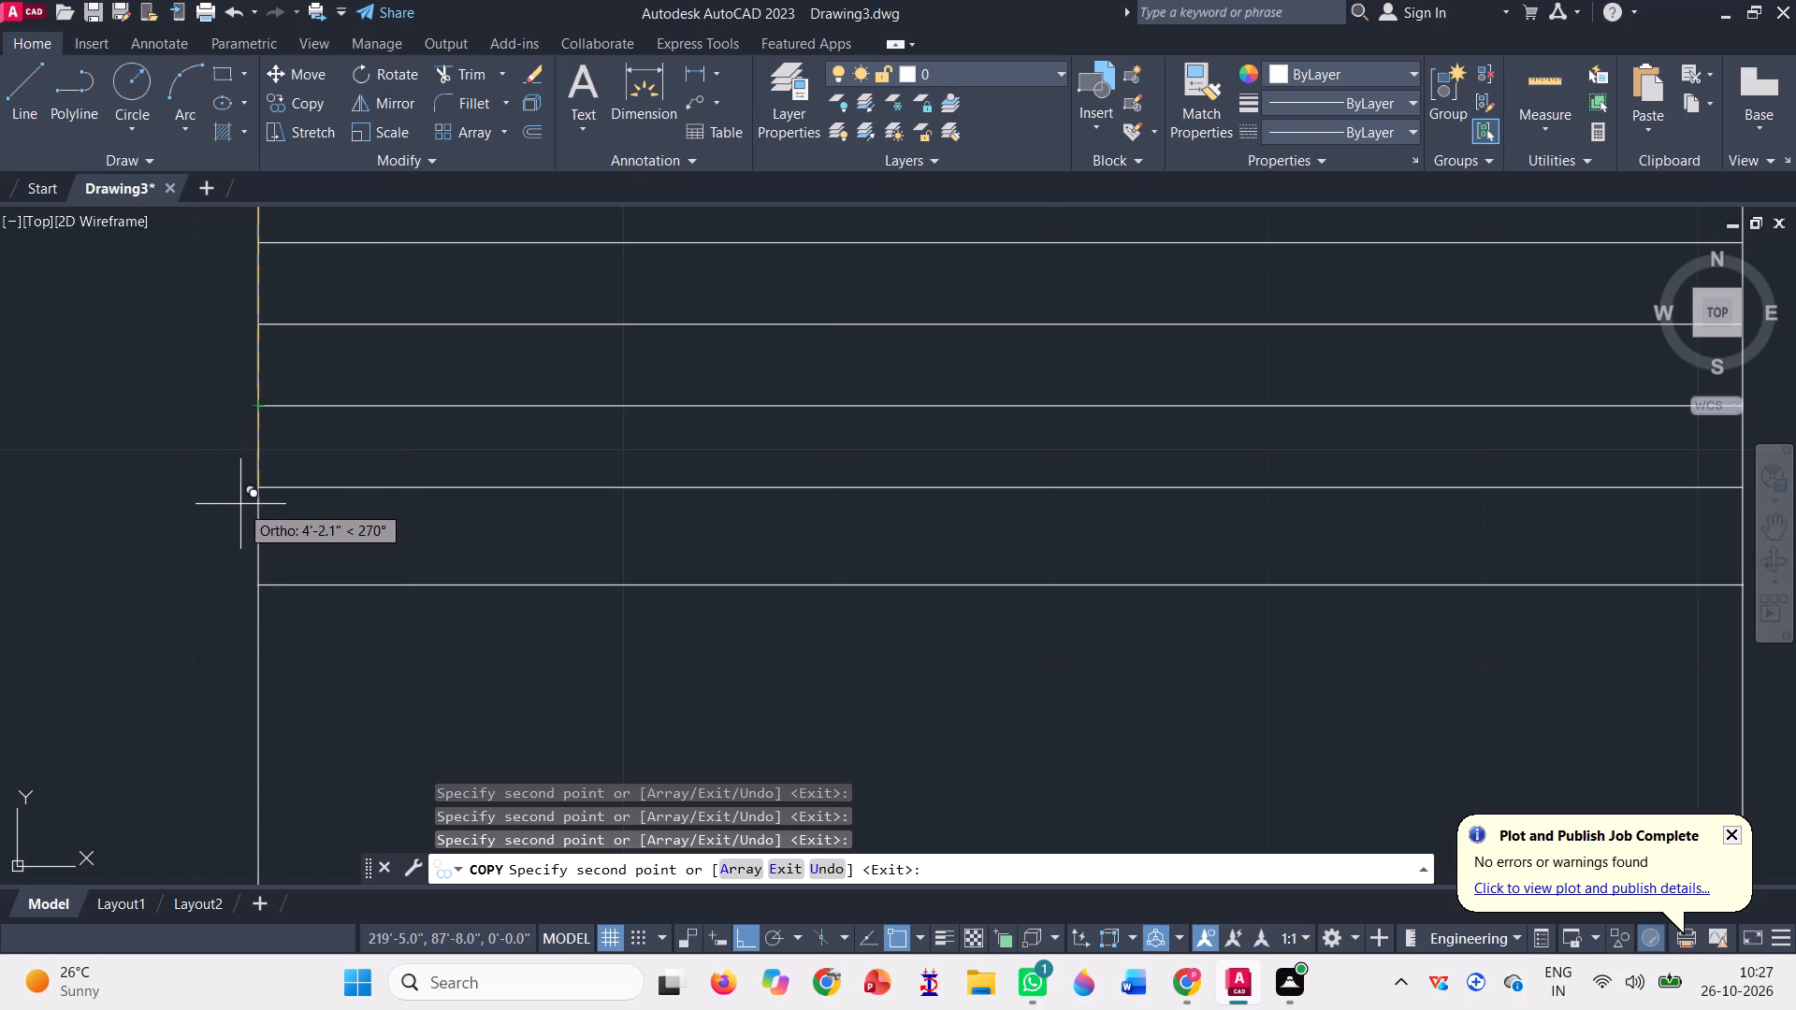
{"action": "left_click", "coordinate": [256, 493]}
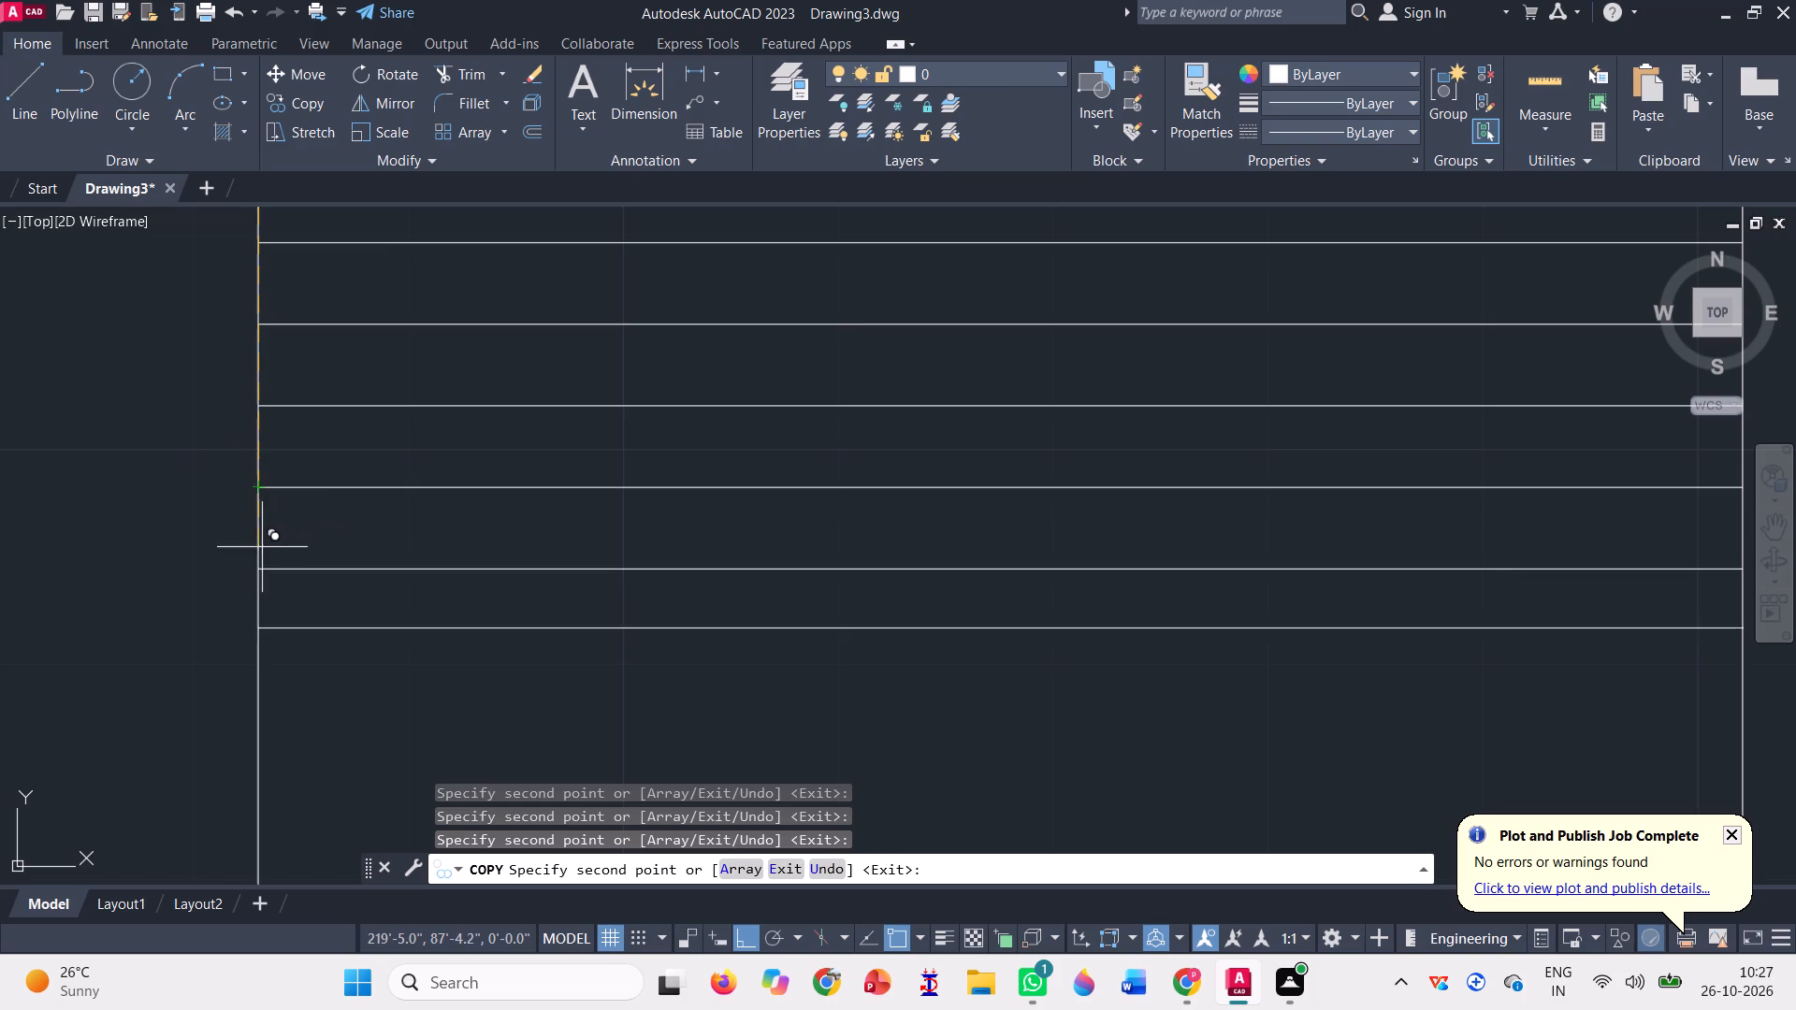
{"action": "left_click", "coordinate": [263, 568]}
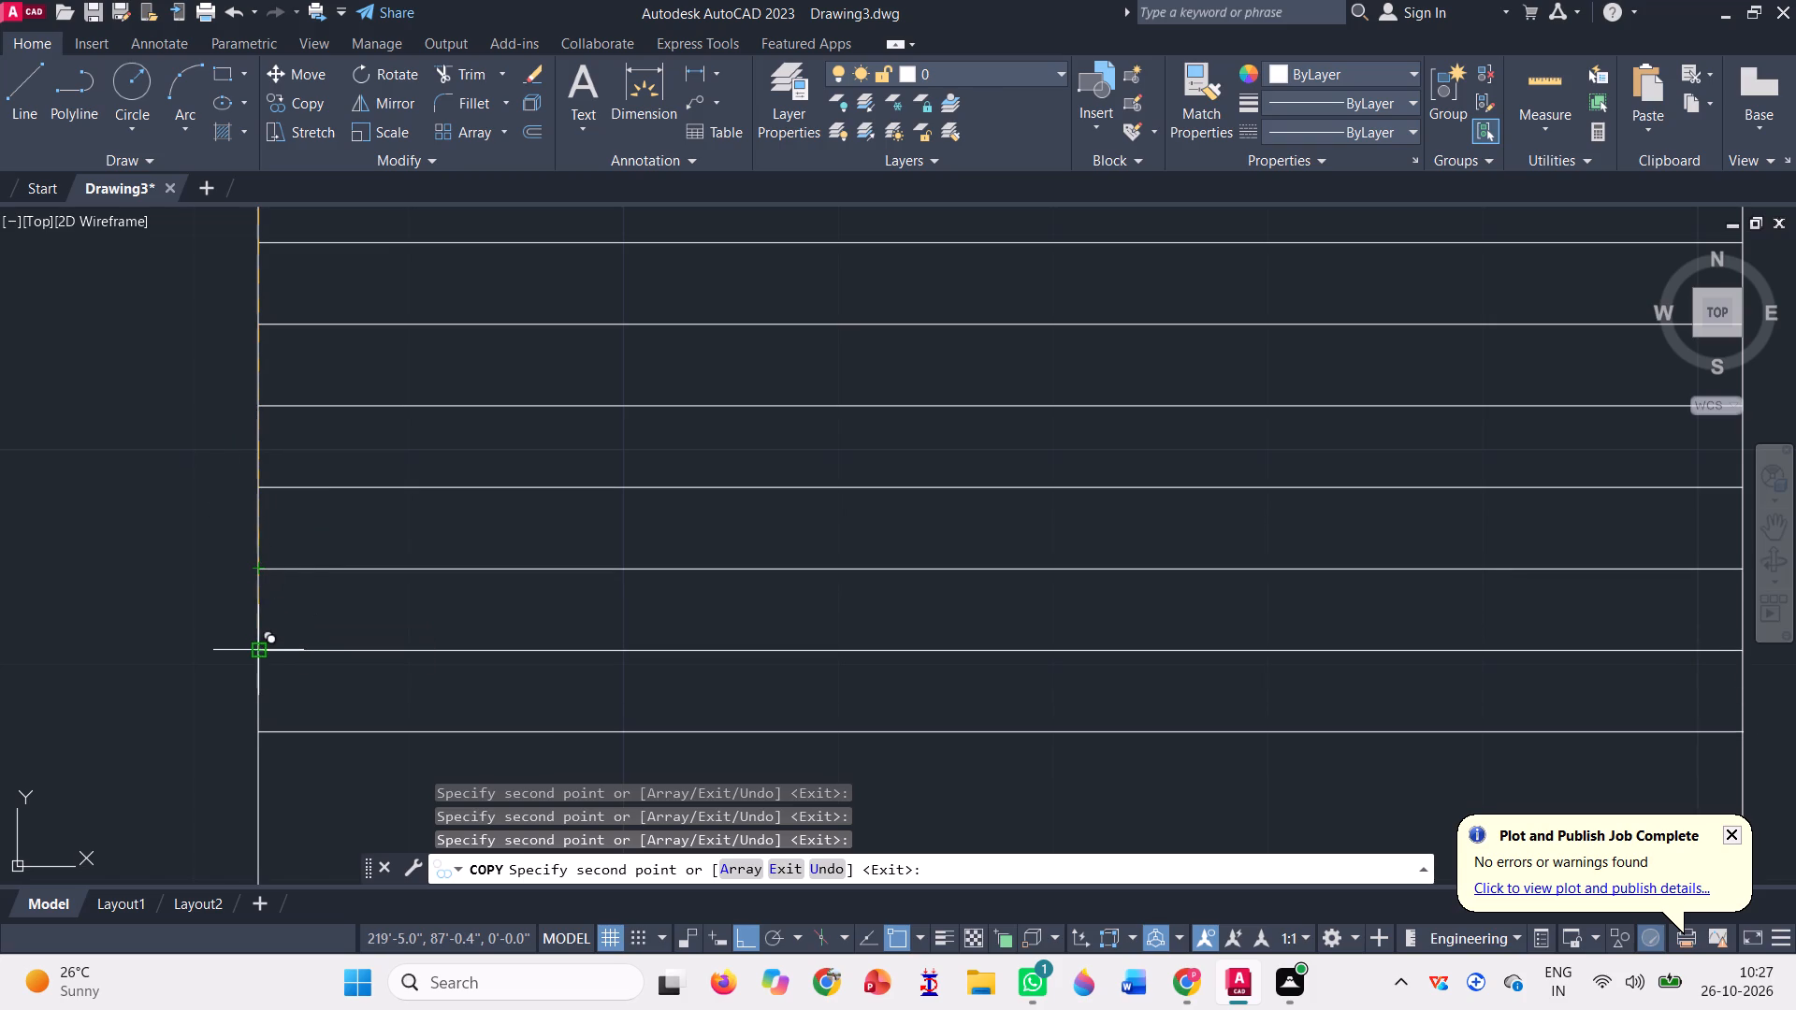
{"action": "left_click", "coordinate": [259, 654]}
{"action": "scroll", "coordinate": [336, 500], "scroll_direction": "down", "scroll_amount": 2}
{"action": "scroll", "coordinate": [360, 673], "scroll_direction": "up", "scroll_amount": 2}
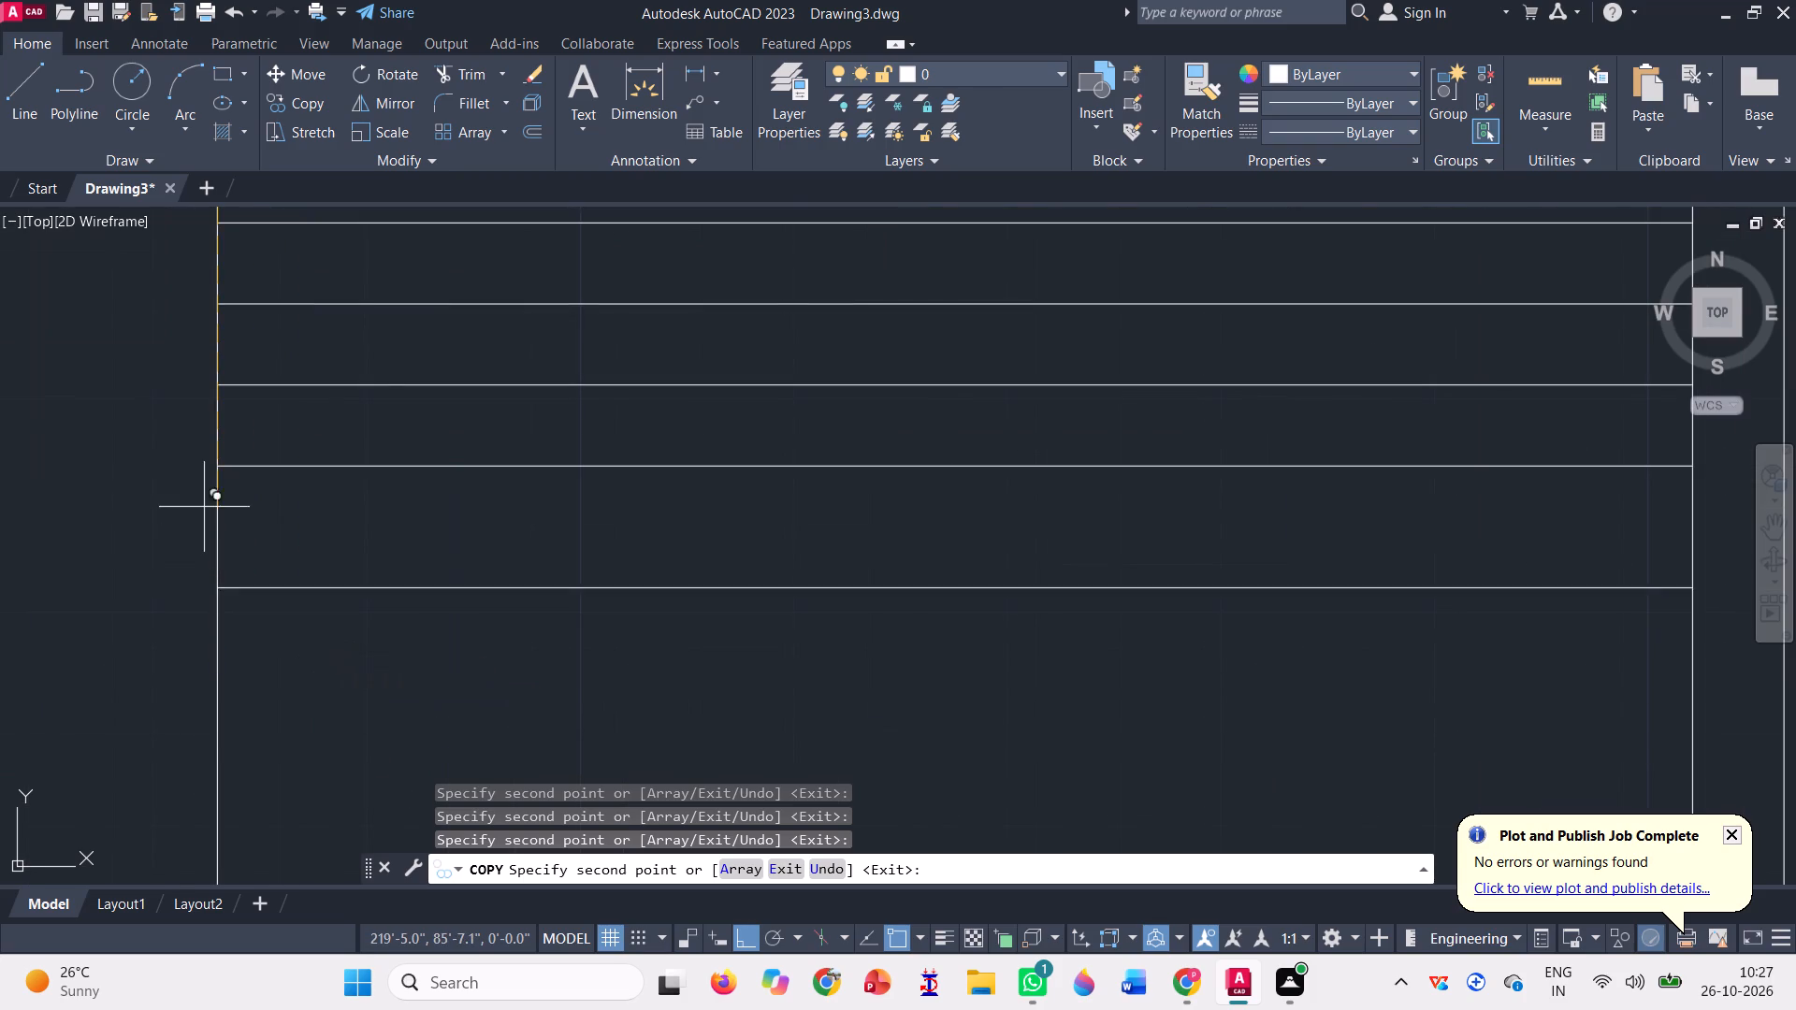
{"action": "left_click", "coordinate": [216, 464]}
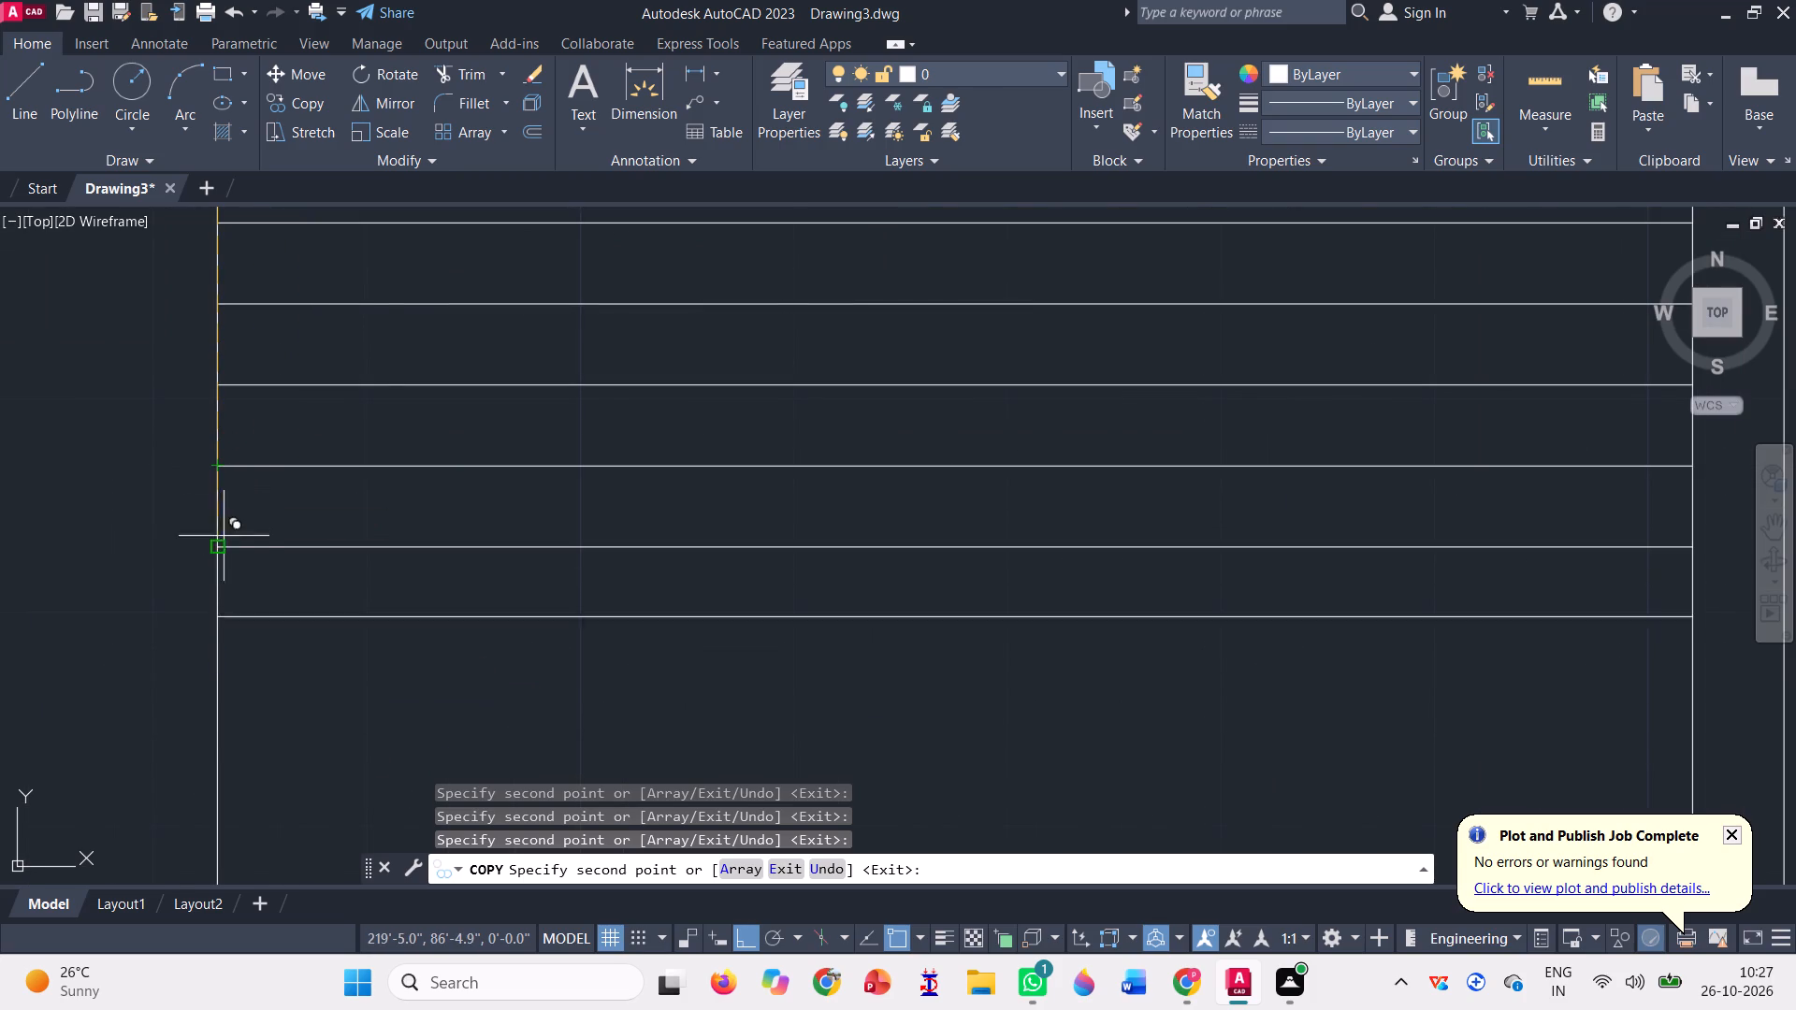
{"action": "left_click", "coordinate": [212, 548]}
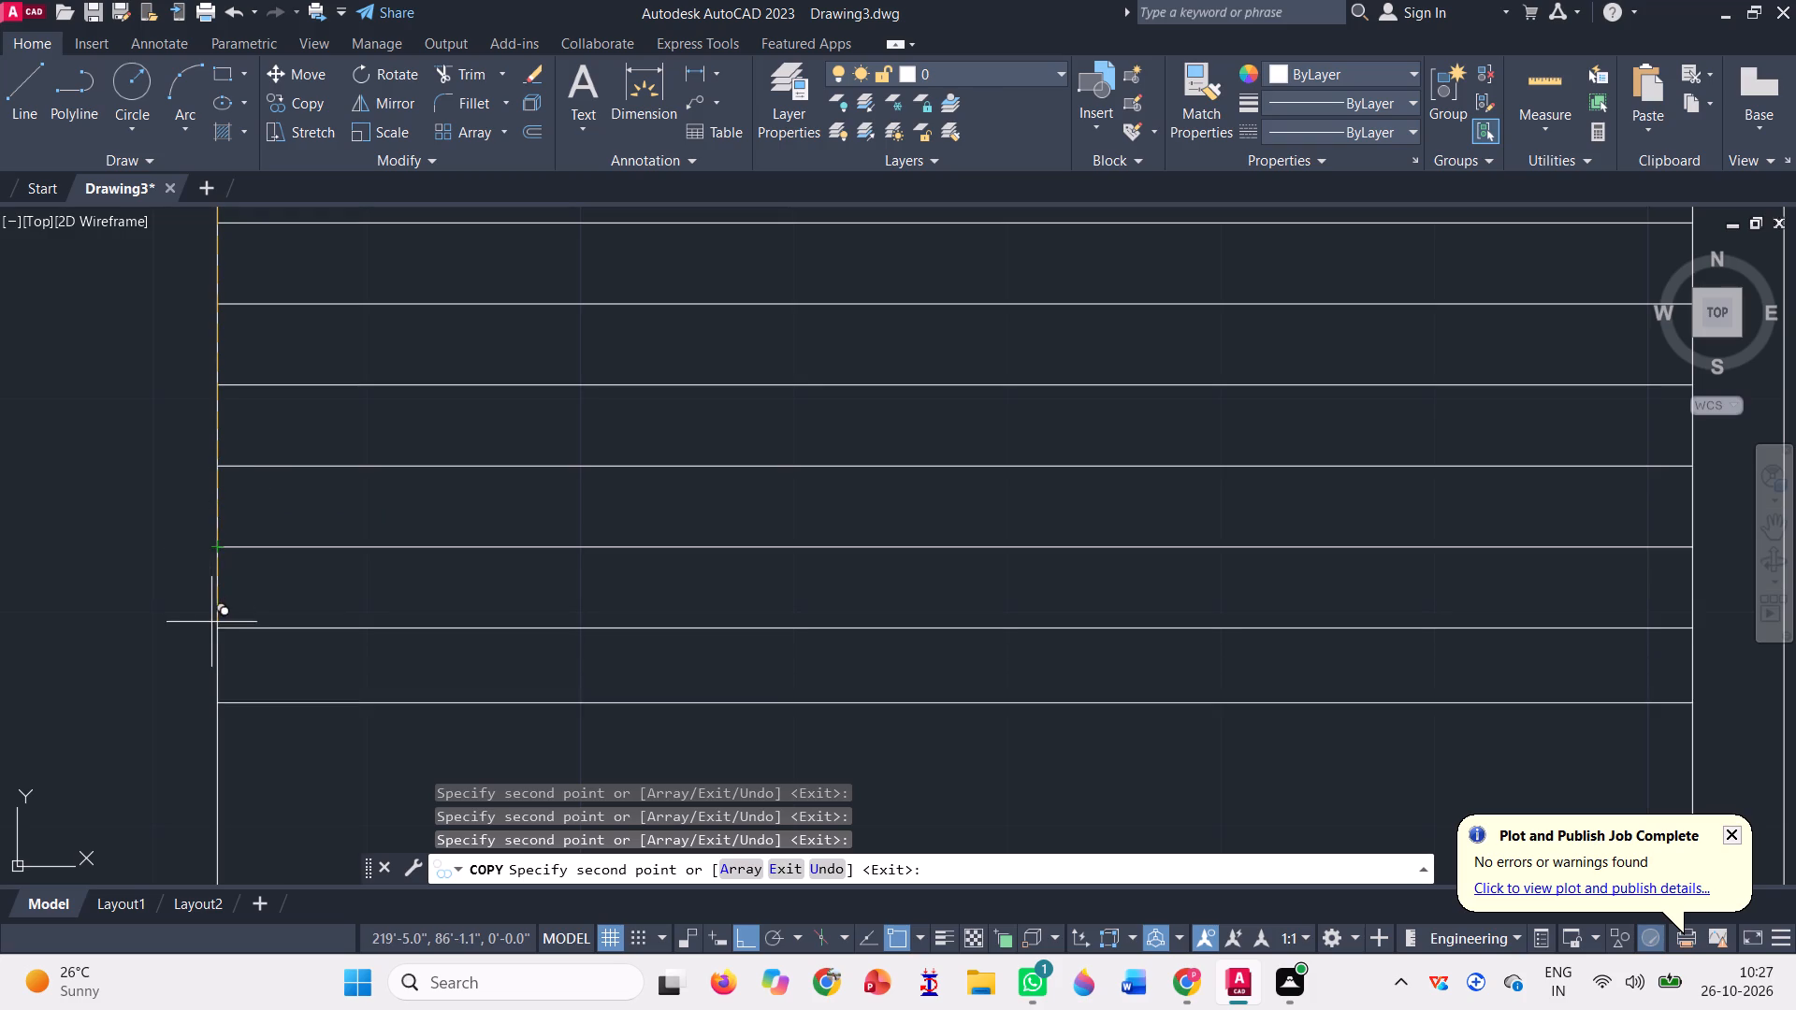
{"action": "left_click", "coordinate": [224, 628]}
Place six further copies of the horizontal line down the tall east rectangle, keeping the spacing of about 3.8".
{"action": "scroll", "coordinate": [258, 379], "scroll_direction": "down", "scroll_amount": 2}
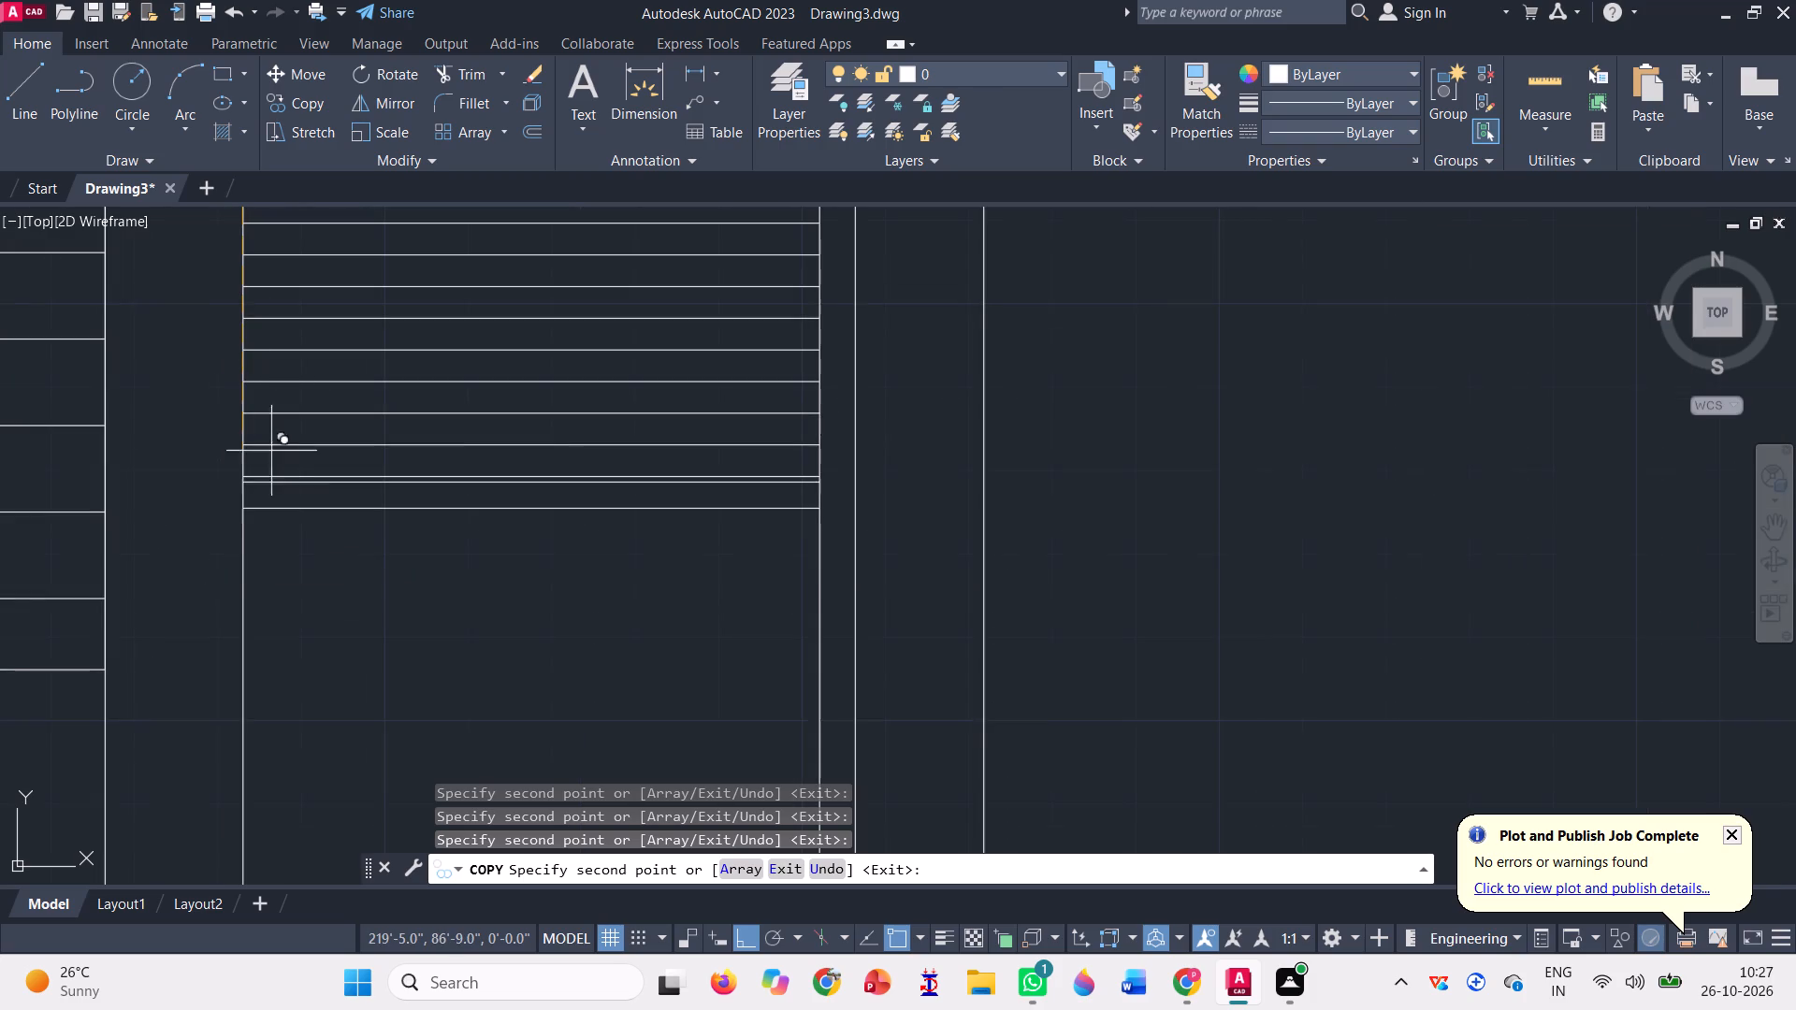
{"action": "scroll", "coordinate": [292, 652], "scroll_direction": "up", "scroll_amount": 2}
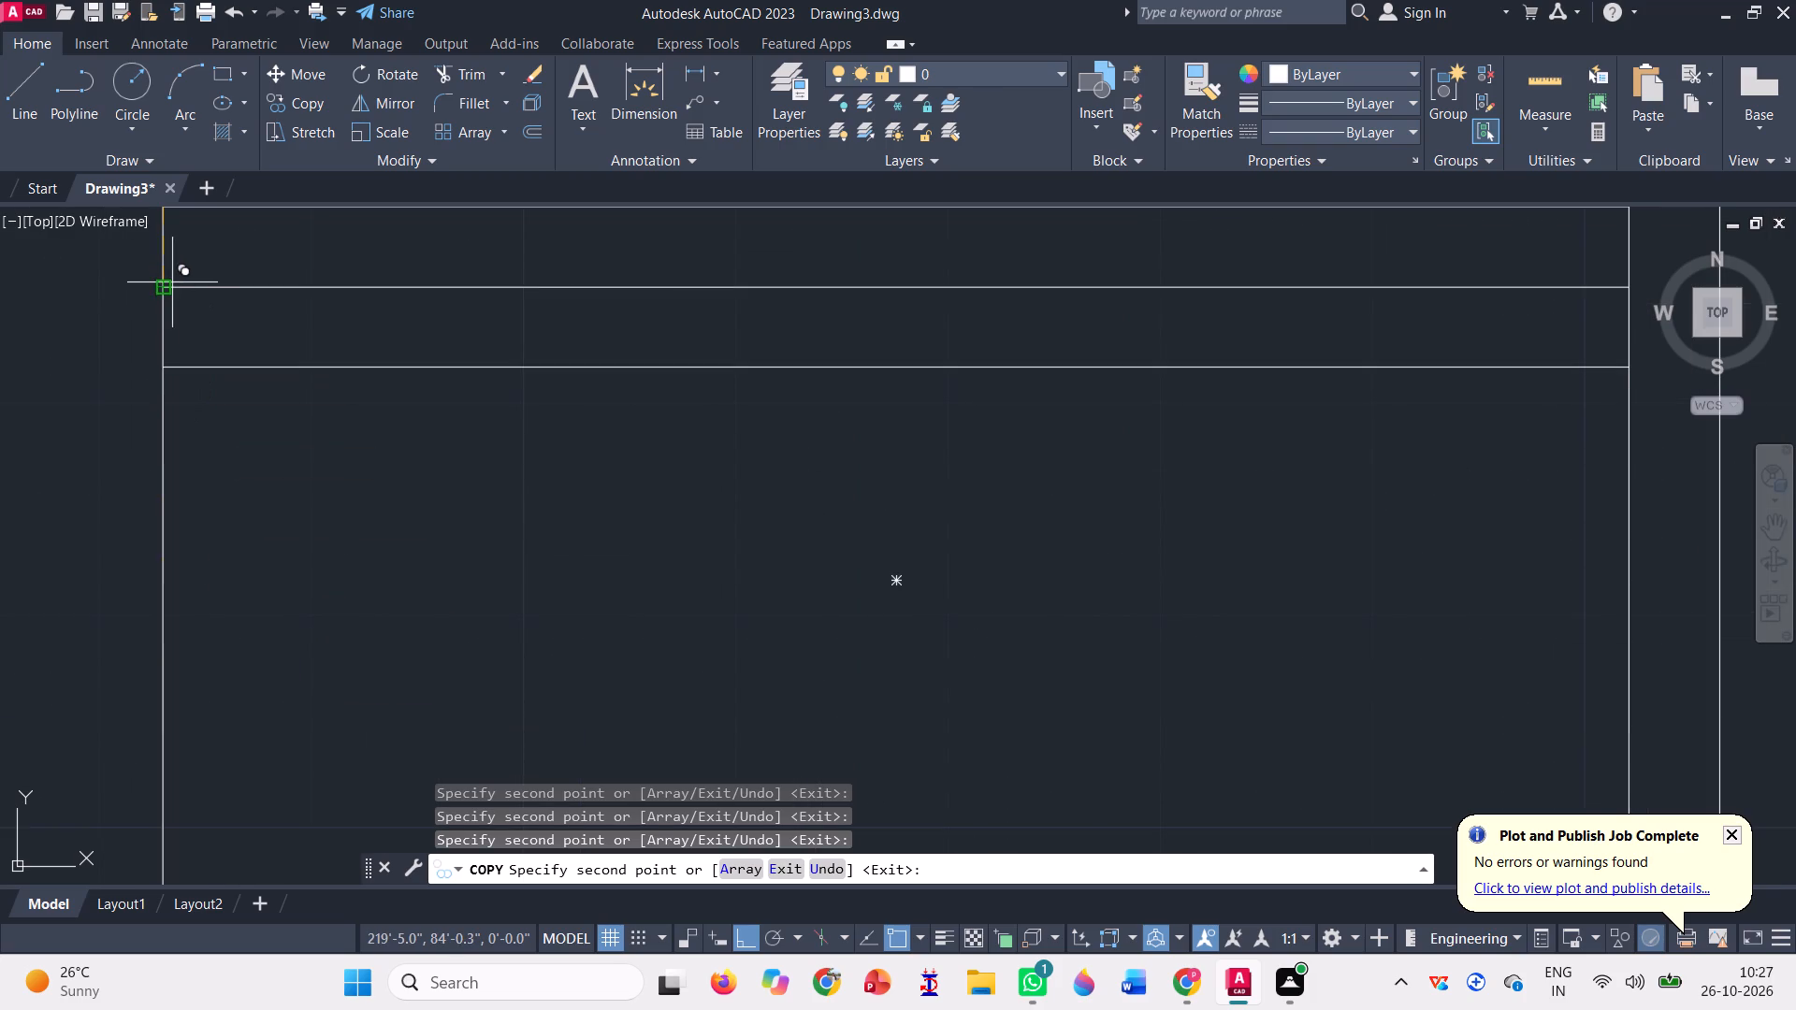
{"action": "left_click", "coordinate": [157, 286]}
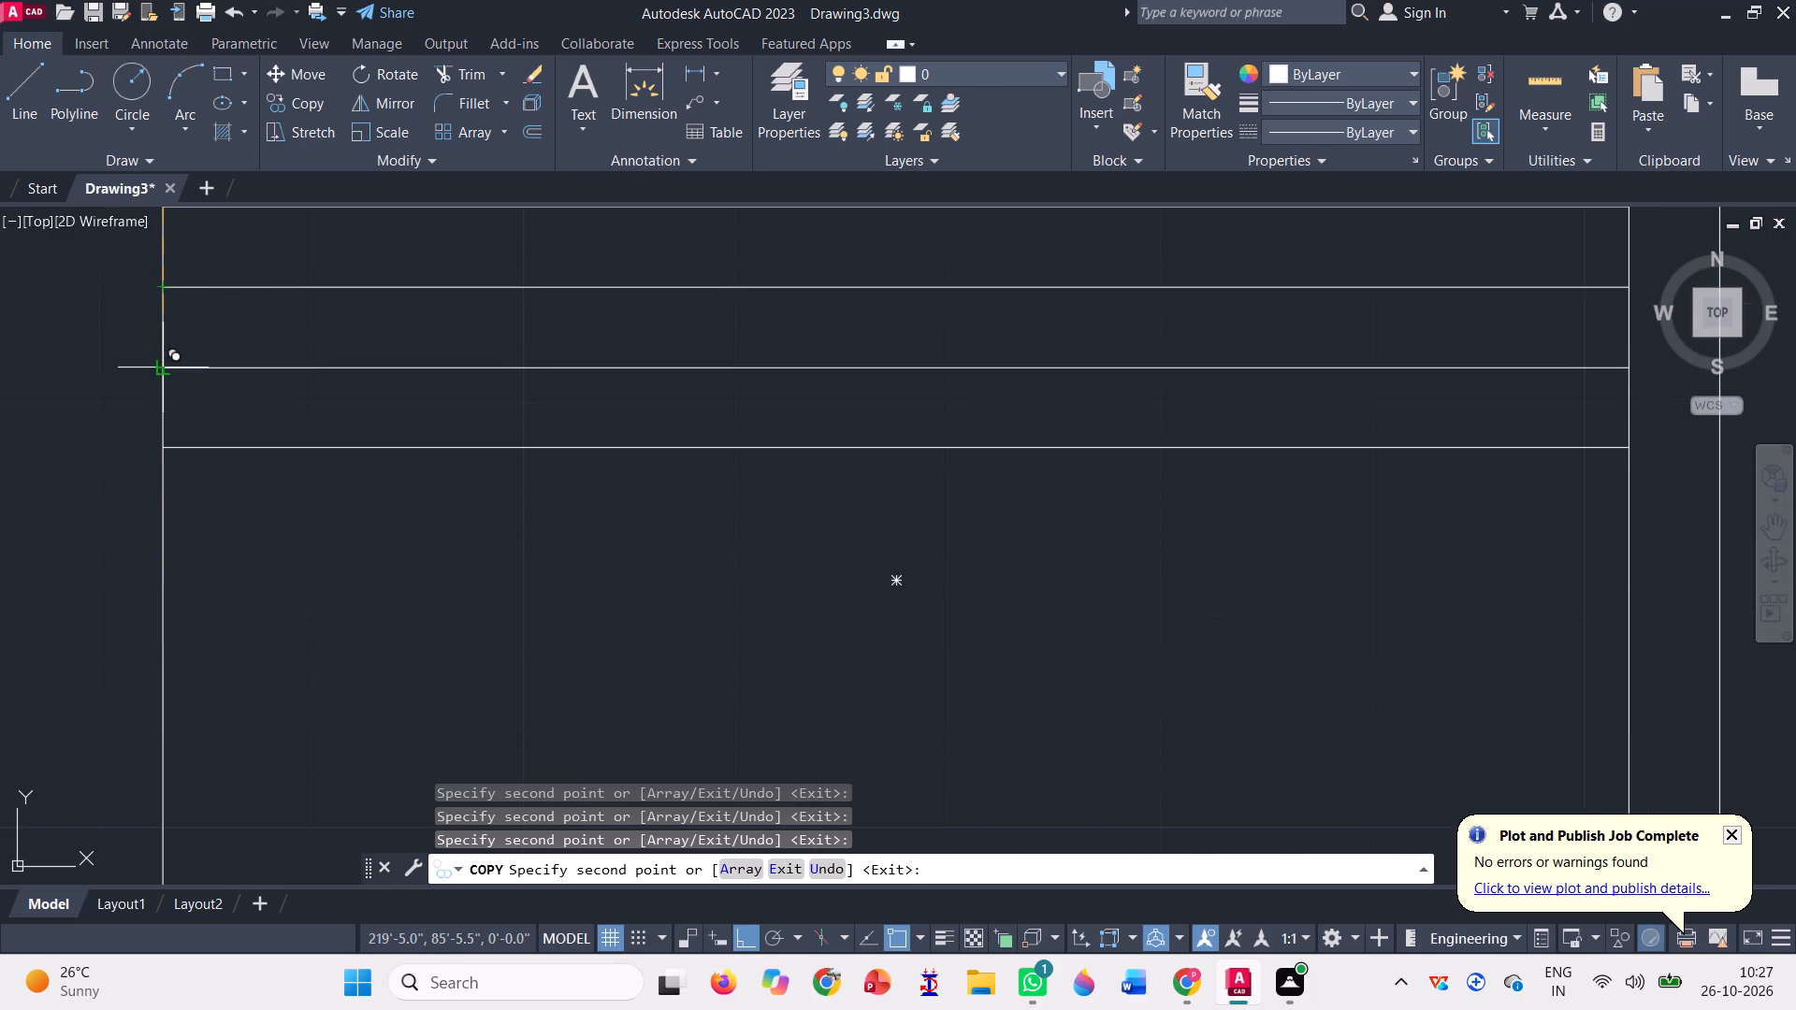
{"action": "left_click", "coordinate": [165, 371]}
{"action": "left_click", "coordinate": [160, 450]}
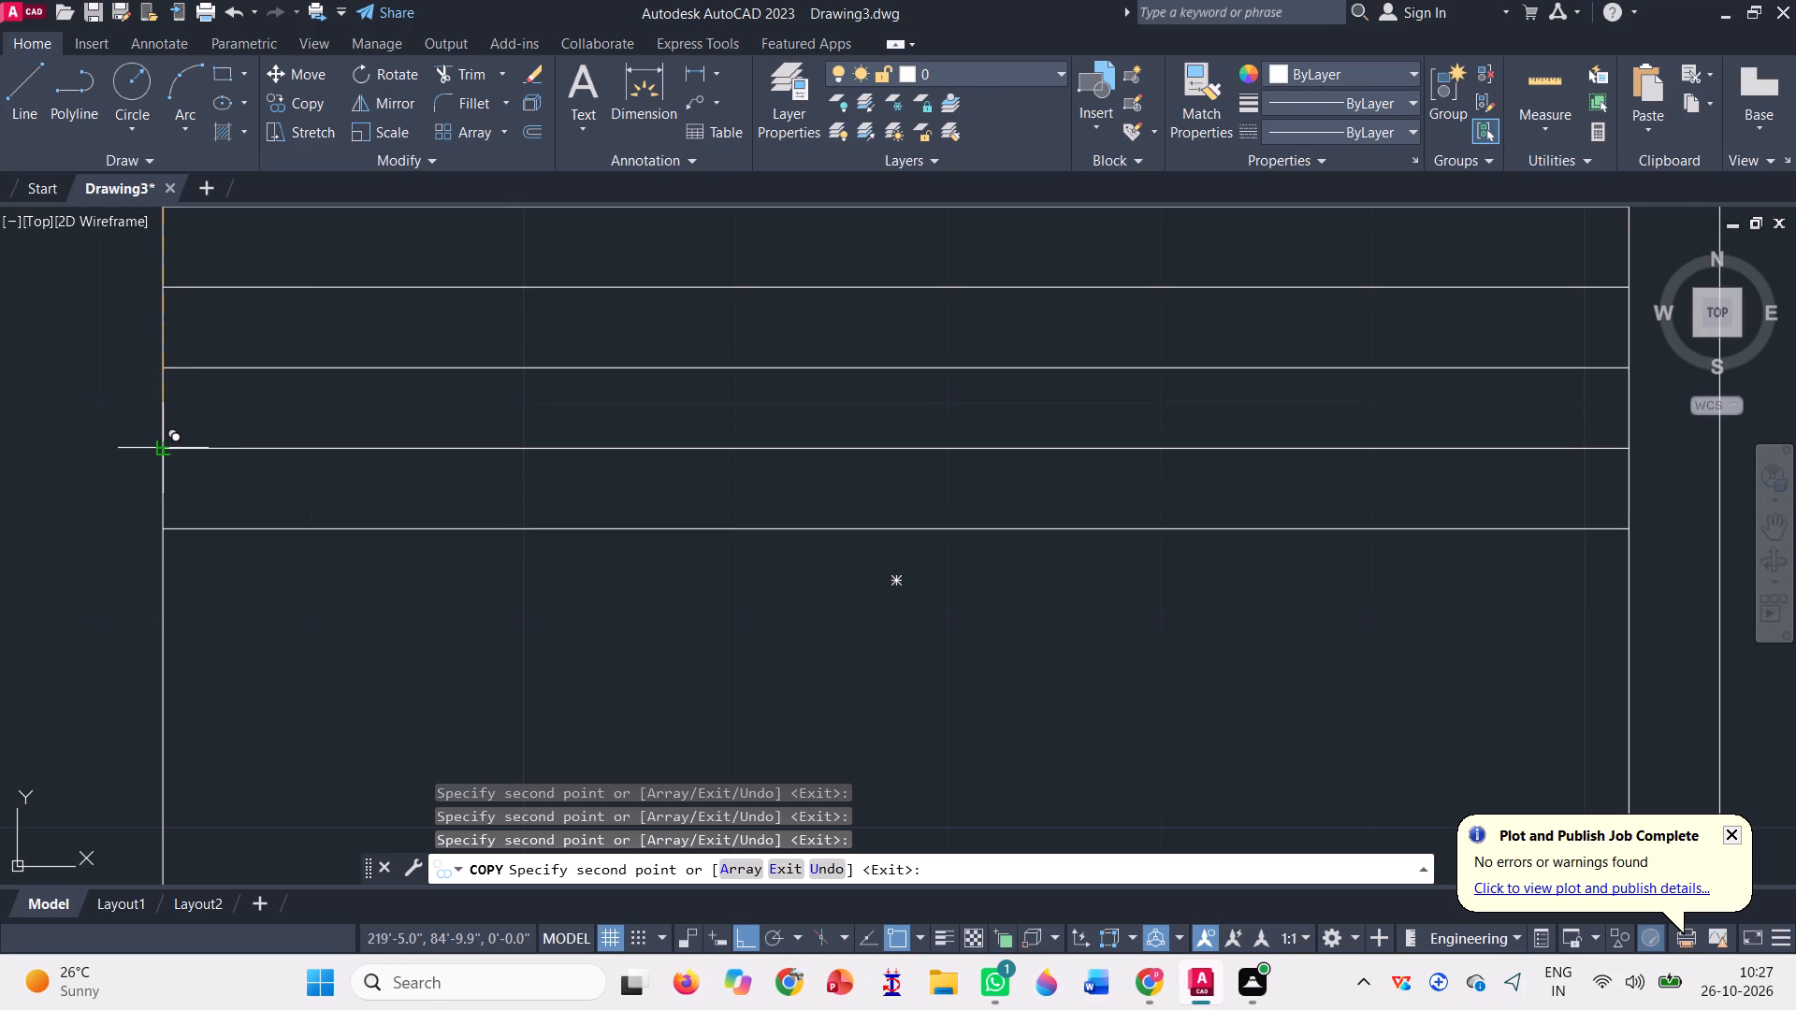
{"action": "left_click", "coordinate": [167, 527]}
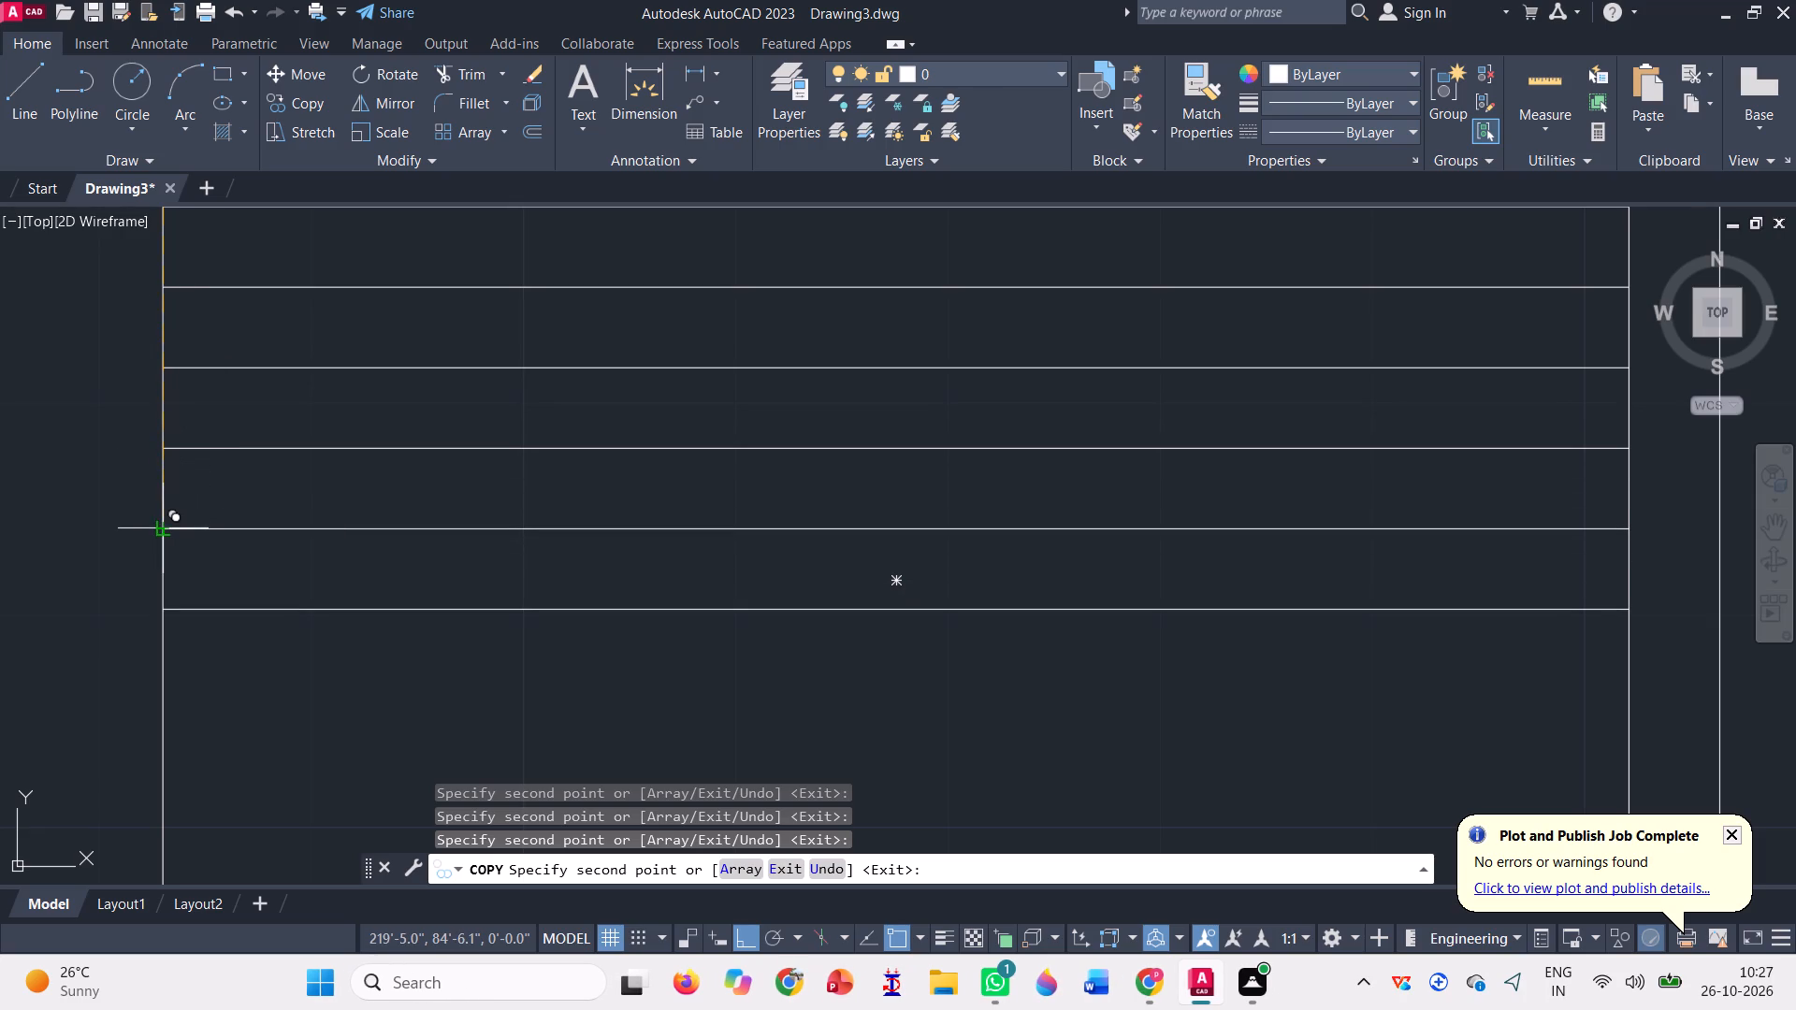
{"action": "left_click", "coordinate": [166, 605]}
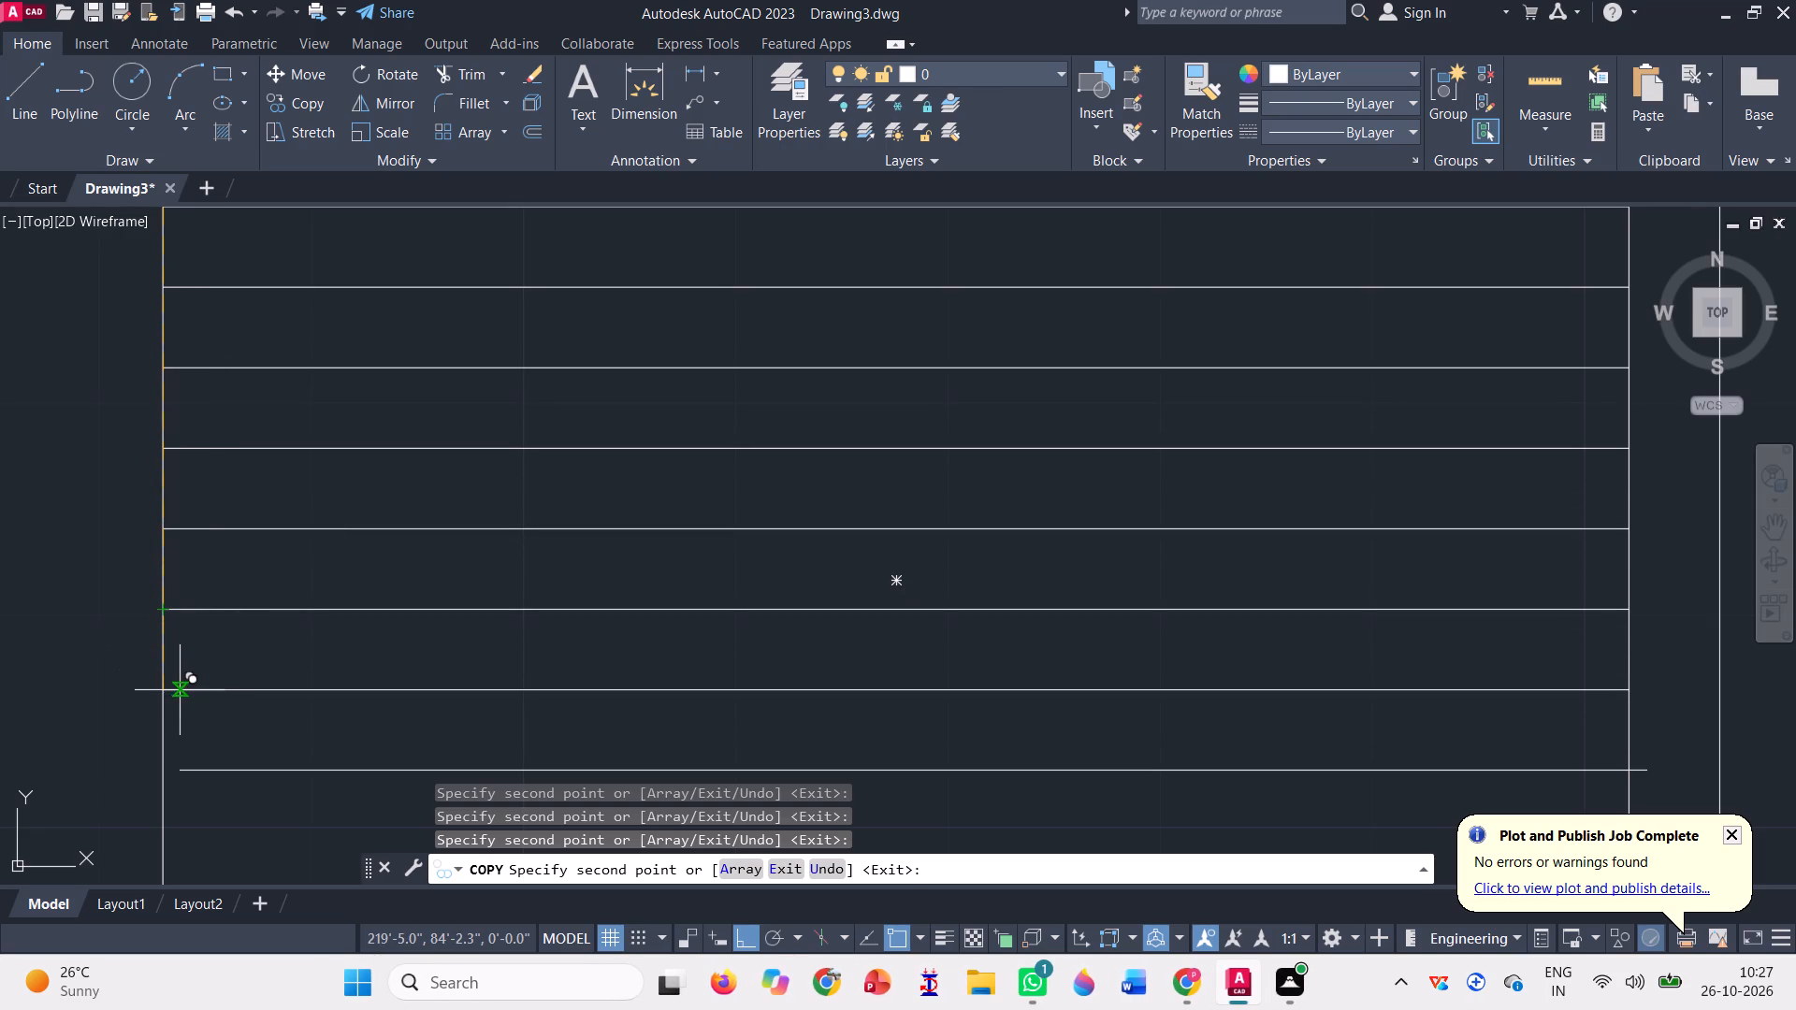
{"action": "left_click", "coordinate": [160, 695]}
Place four more copies of the horizontal line down the tall east rectangle, keeping the spacing of about 3.8".
{"action": "scroll", "coordinate": [169, 455], "scroll_direction": "down", "scroll_amount": 2}
{"action": "scroll", "coordinate": [212, 676], "scroll_direction": "up", "scroll_amount": 1}
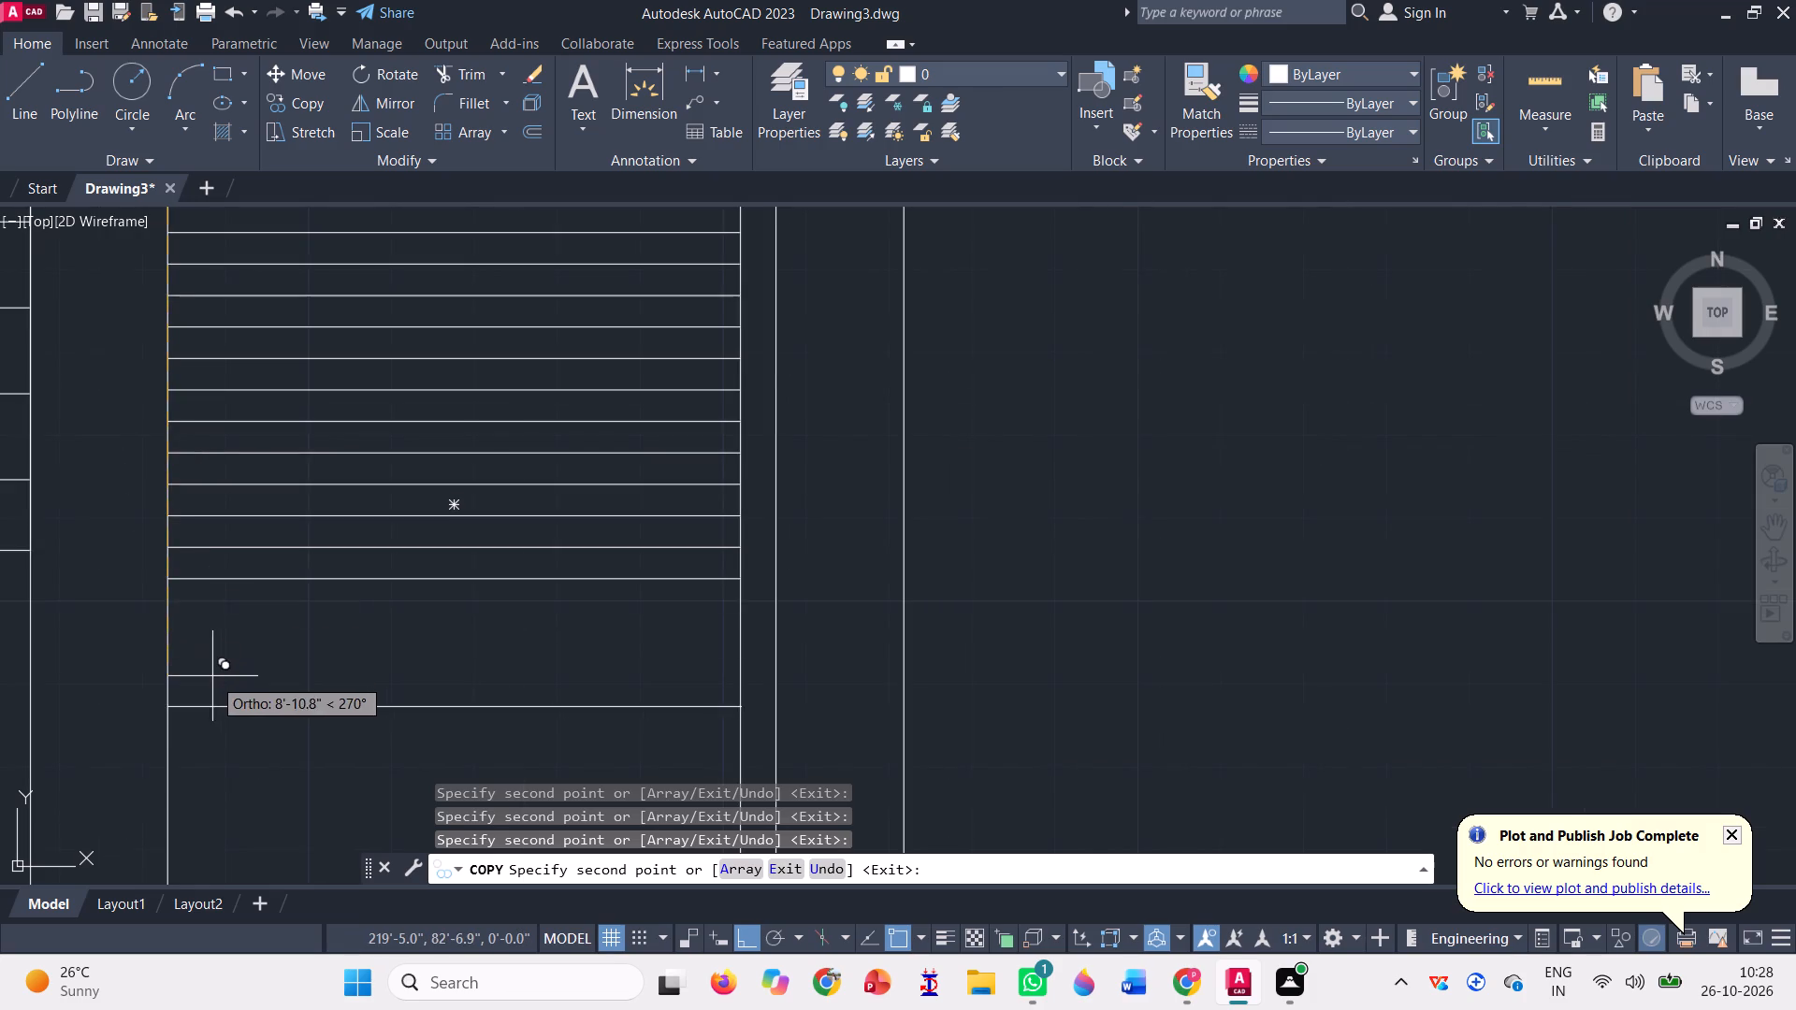
{"action": "scroll", "coordinate": [212, 676], "scroll_direction": "up", "scroll_amount": 1}
{"action": "left_click", "coordinate": [94, 426]}
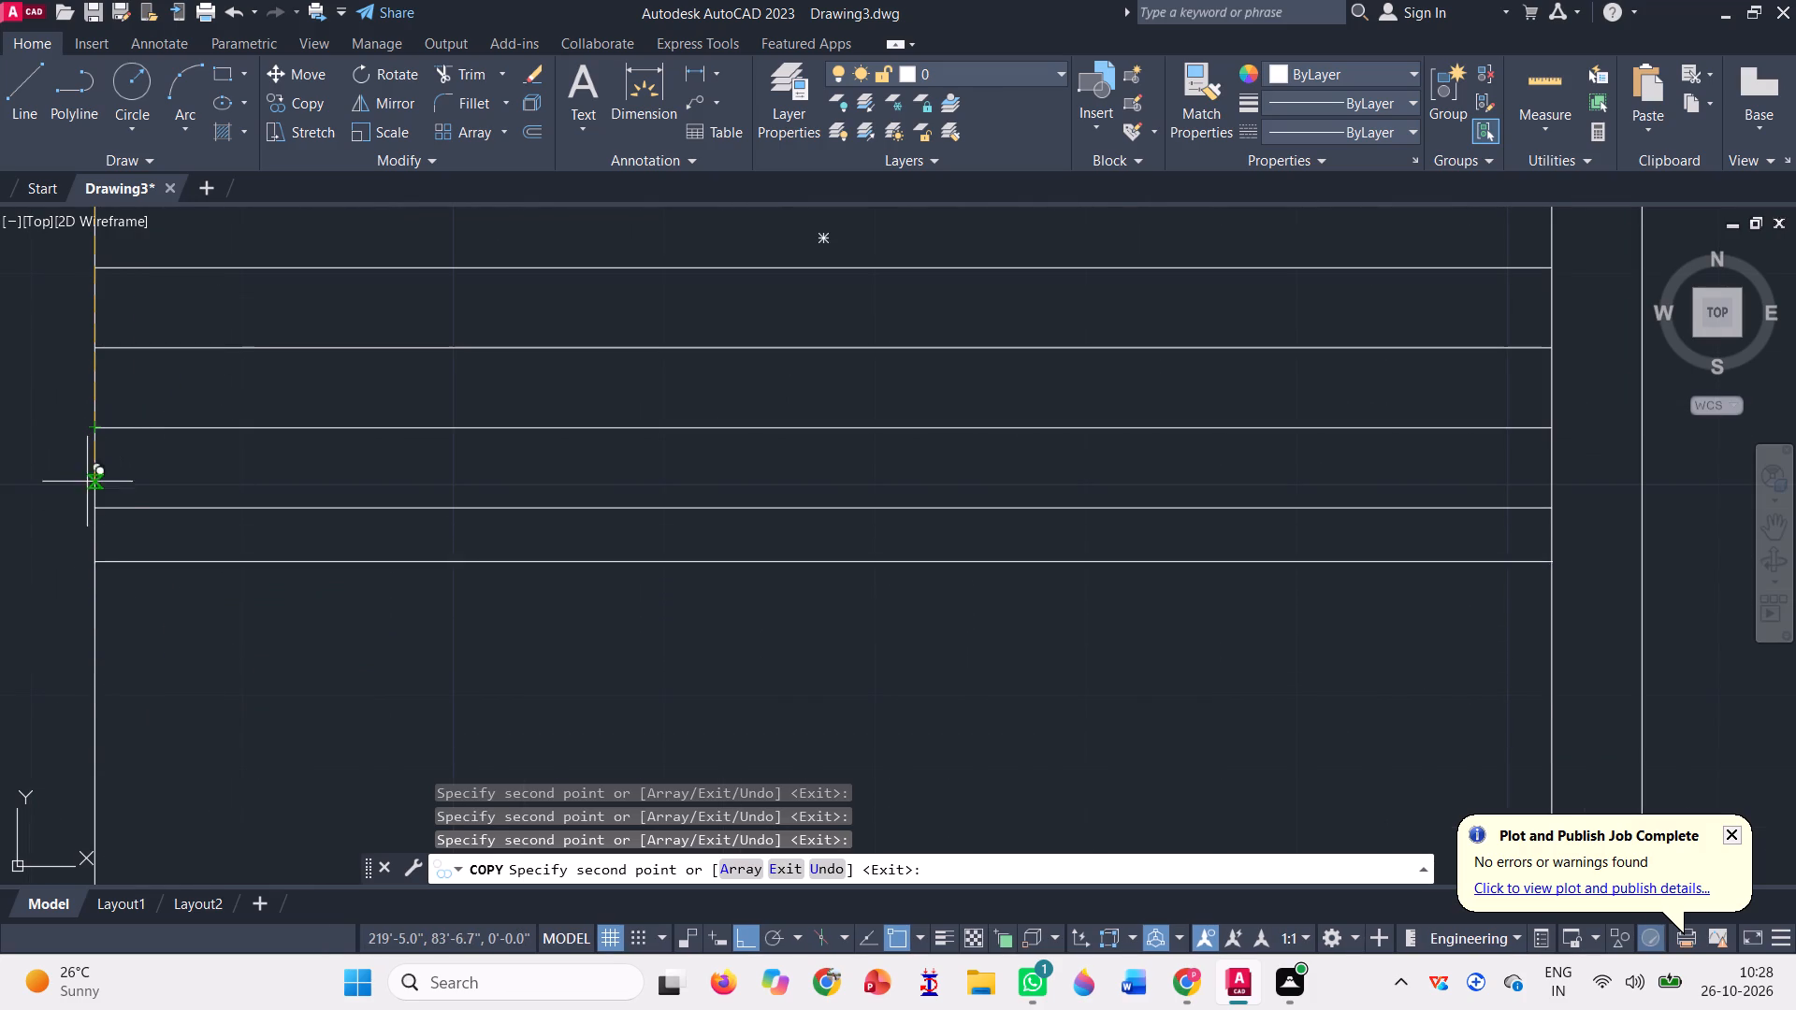
{"action": "left_click", "coordinate": [95, 513]}
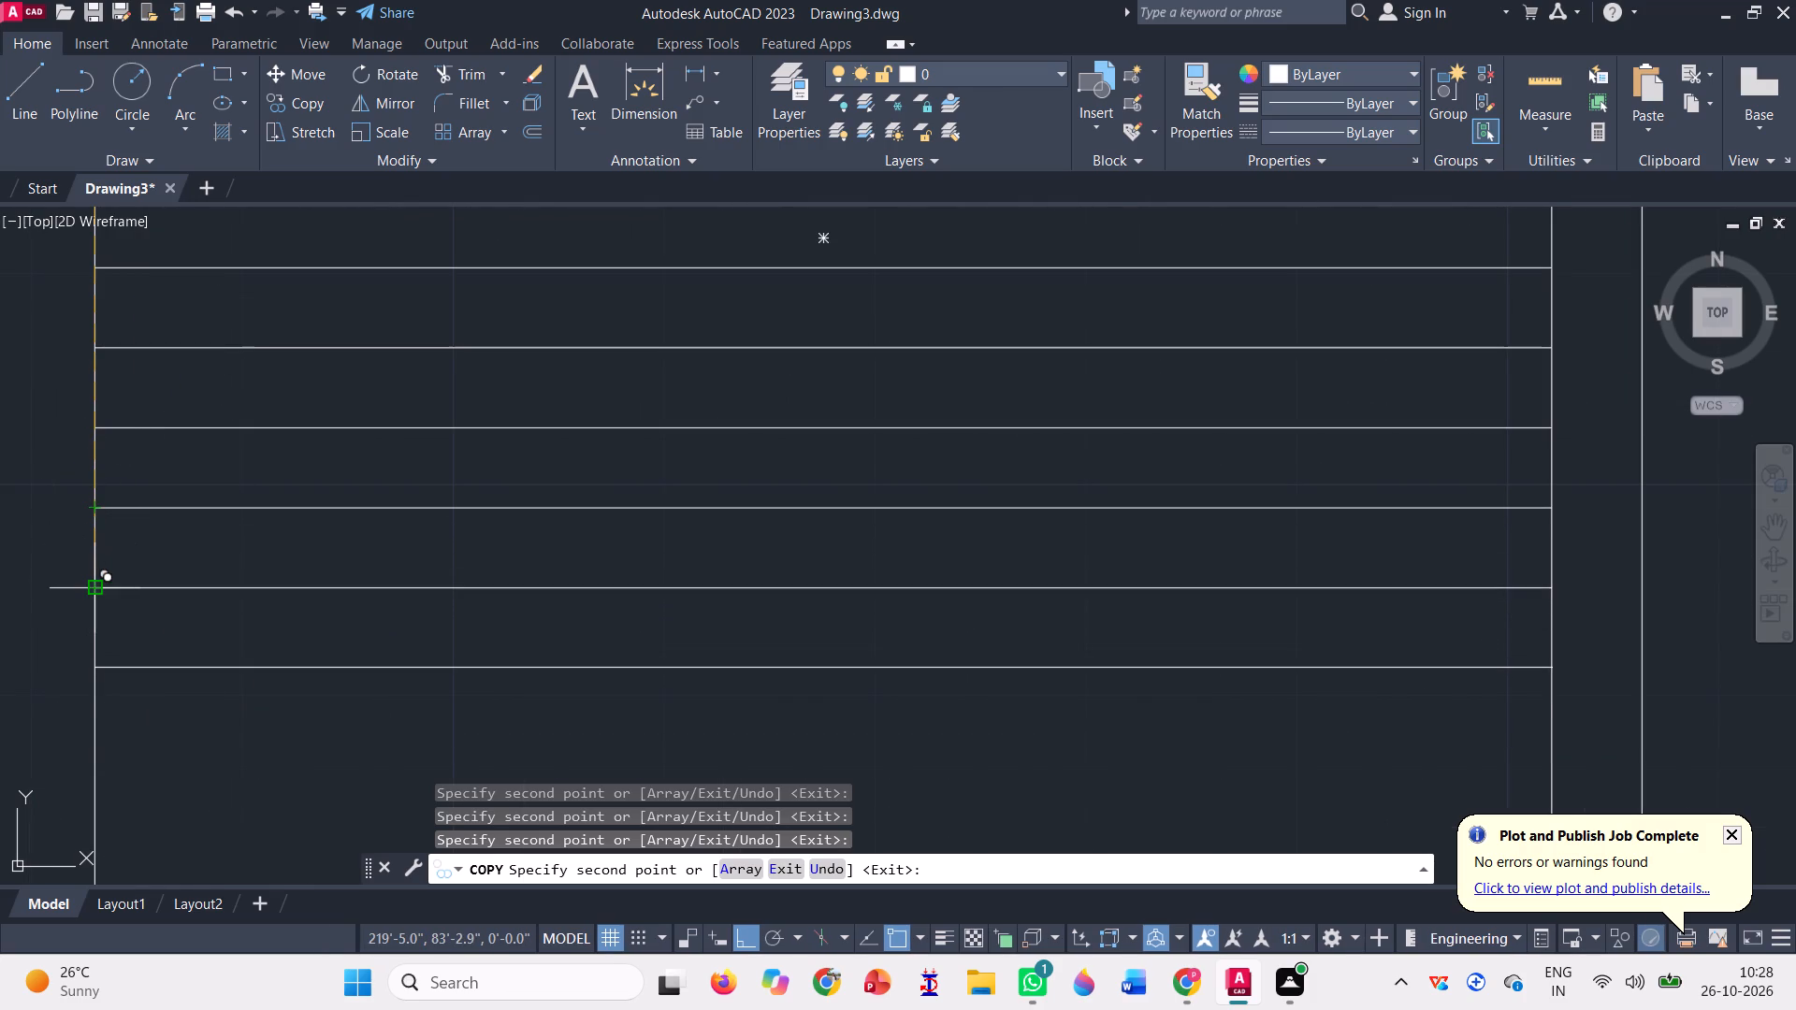
{"action": "left_click", "coordinate": [95, 588]}
{"action": "left_click", "coordinate": [100, 670]}
Add seven further copies of the horizontal line below the lowest one in the tall east rectangle, about 3.8" apart.
{"action": "scroll", "coordinate": [210, 465], "scroll_direction": "down", "scroll_amount": 3}
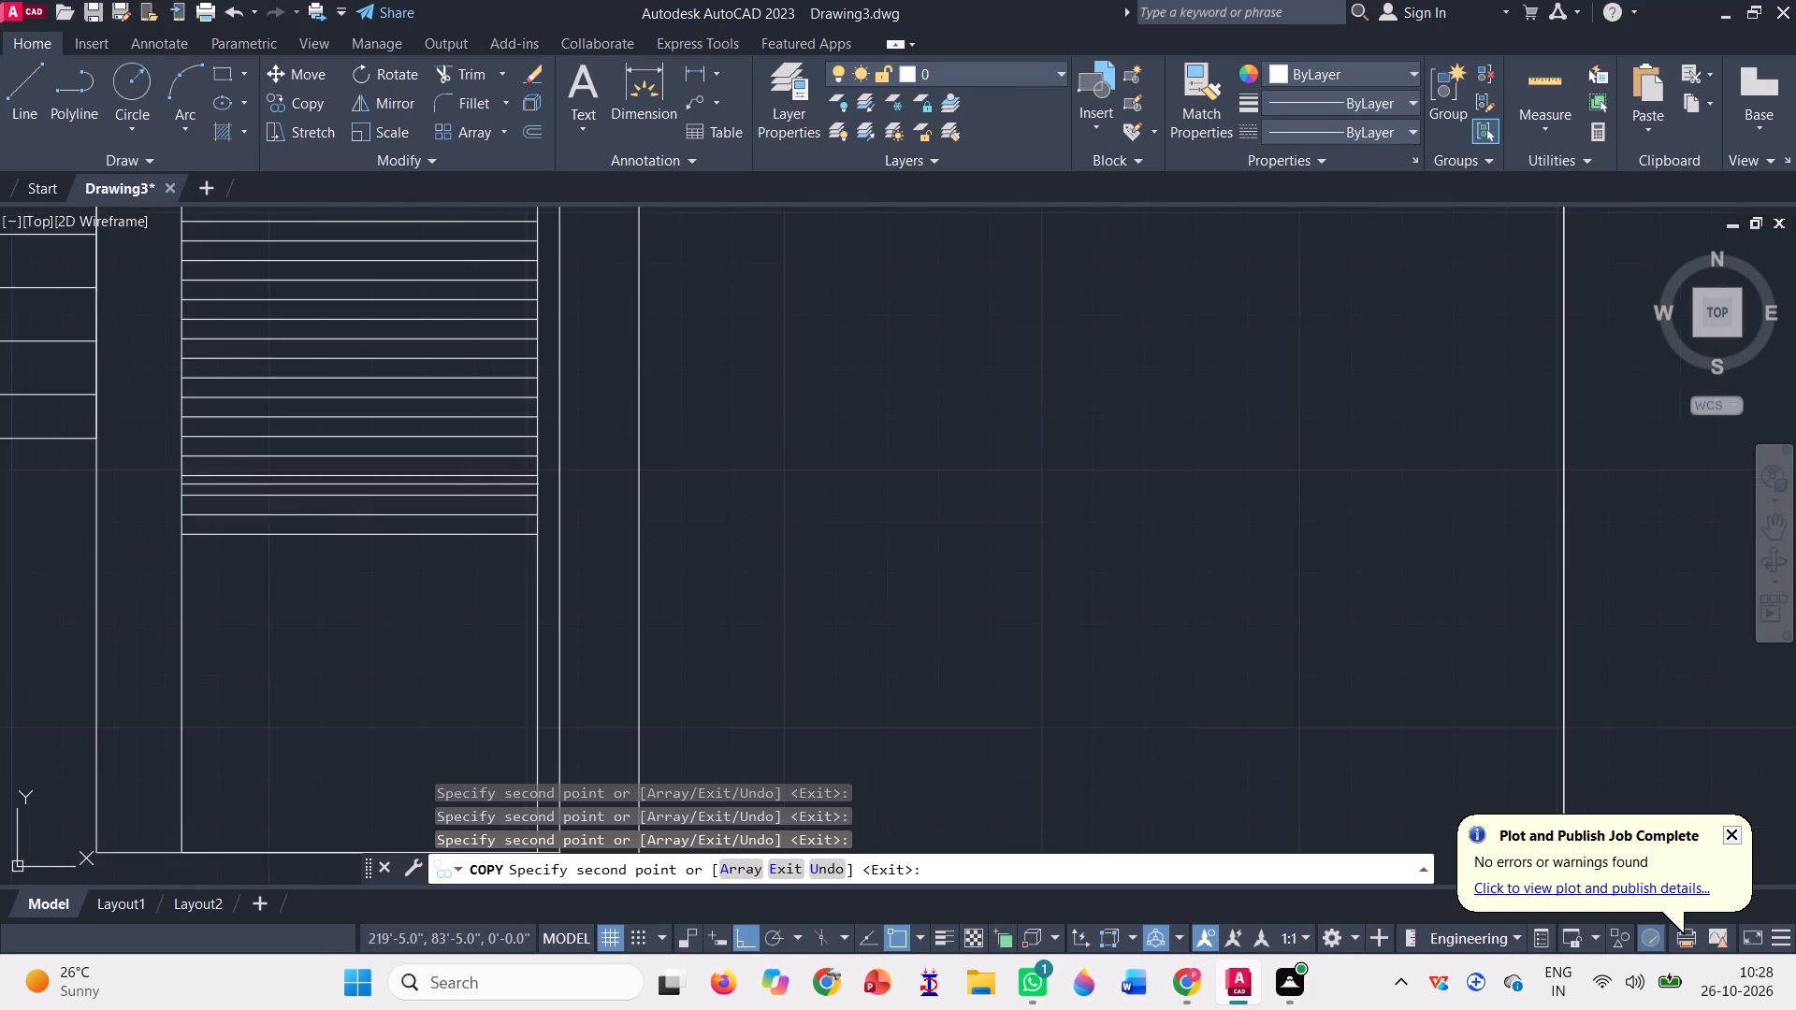
{"action": "scroll", "coordinate": [224, 619], "scroll_direction": "up", "scroll_amount": 2}
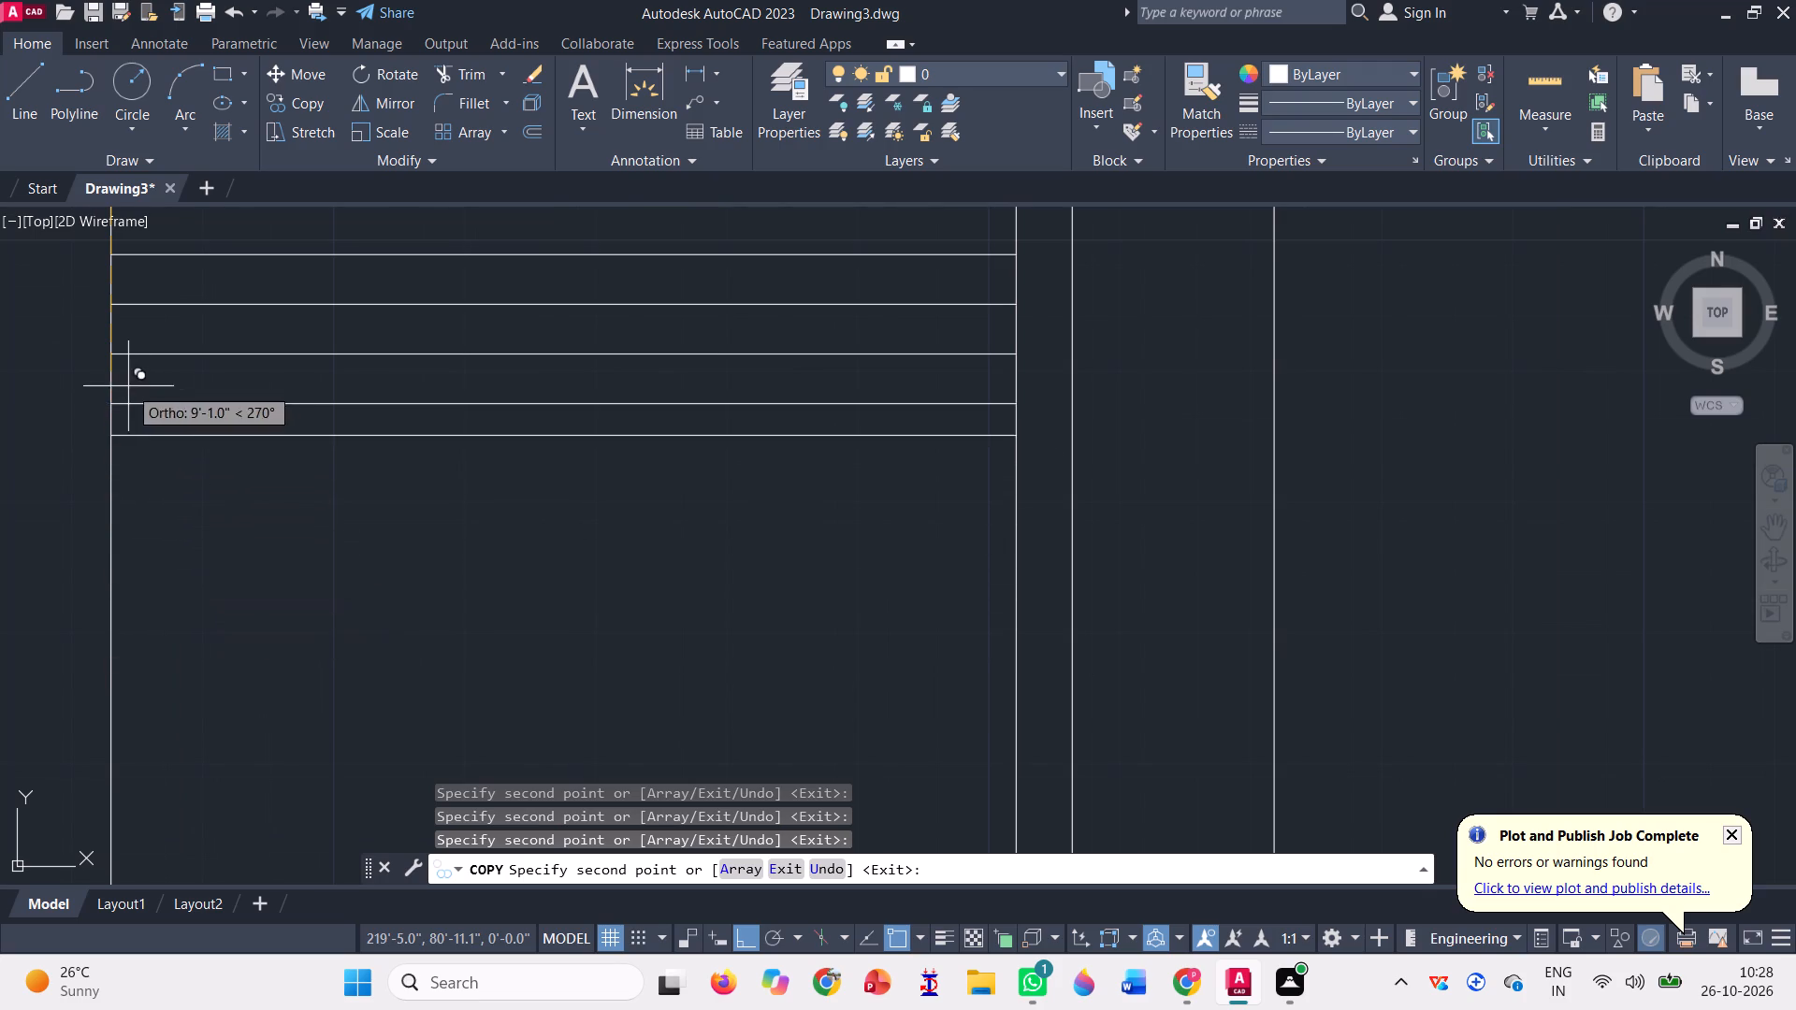
{"action": "left_click", "coordinate": [105, 405]}
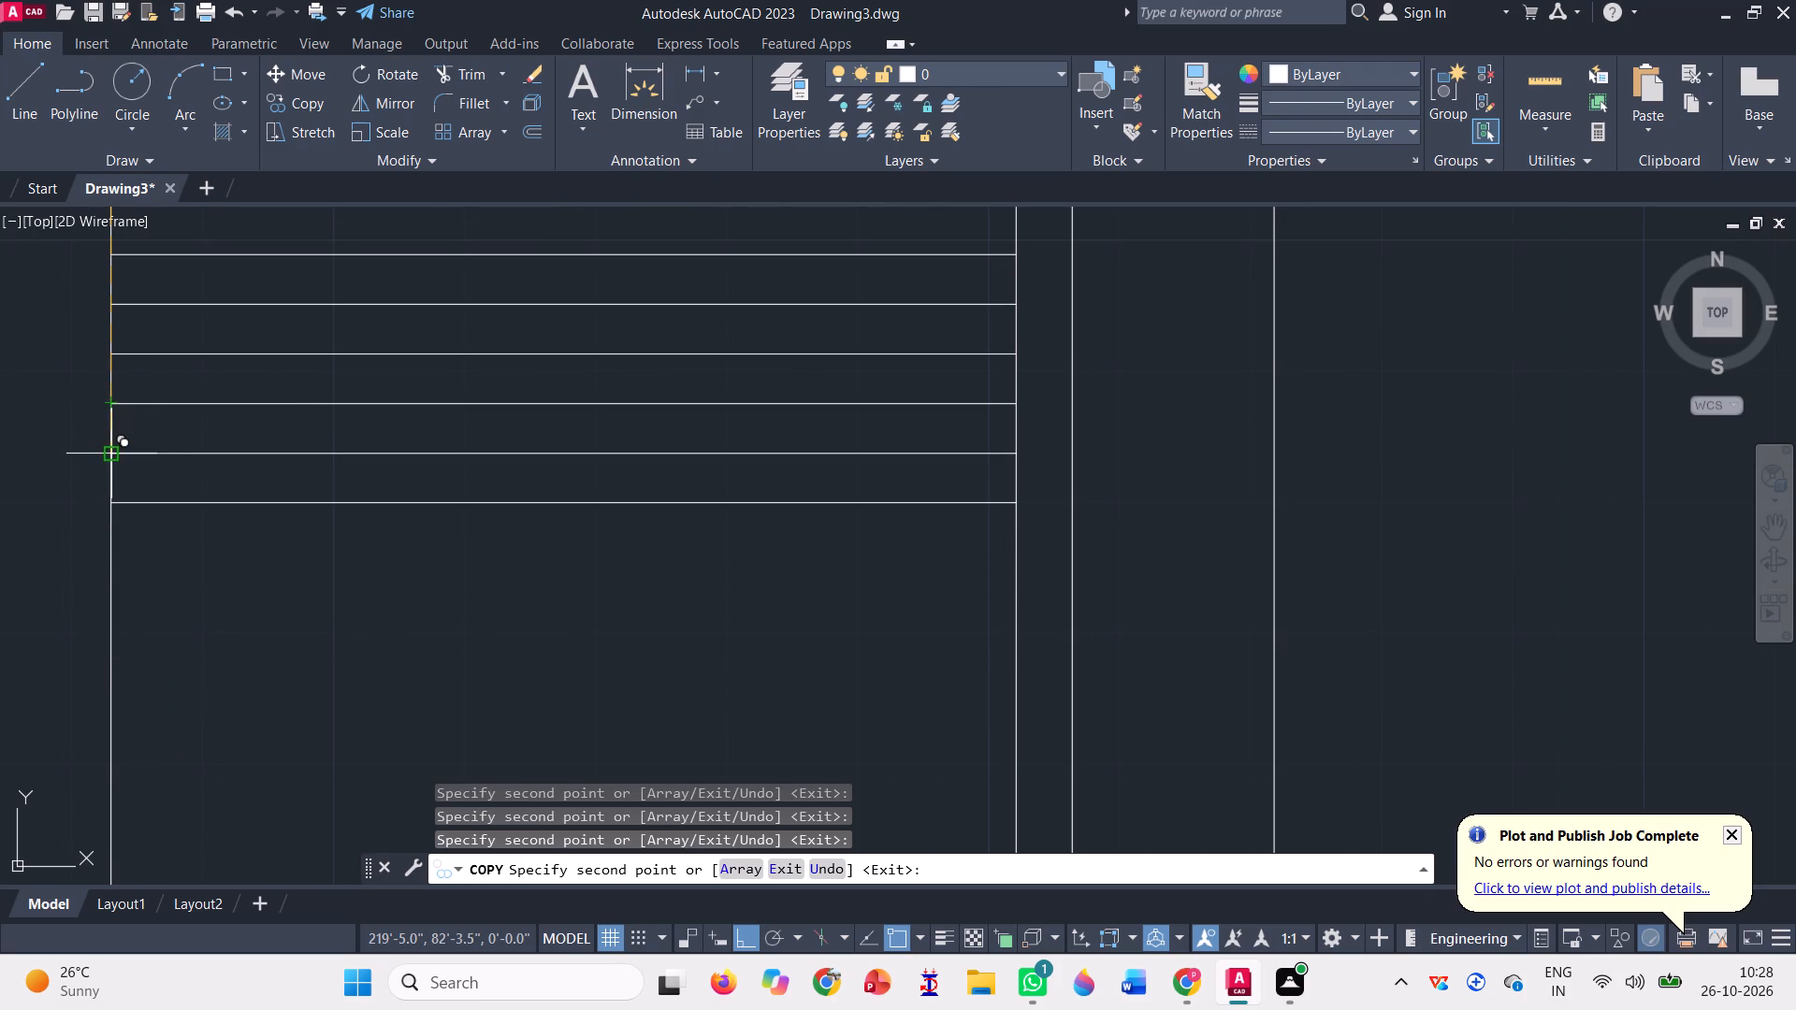
{"action": "left_click", "coordinate": [109, 450]}
{"action": "left_click", "coordinate": [111, 502]}
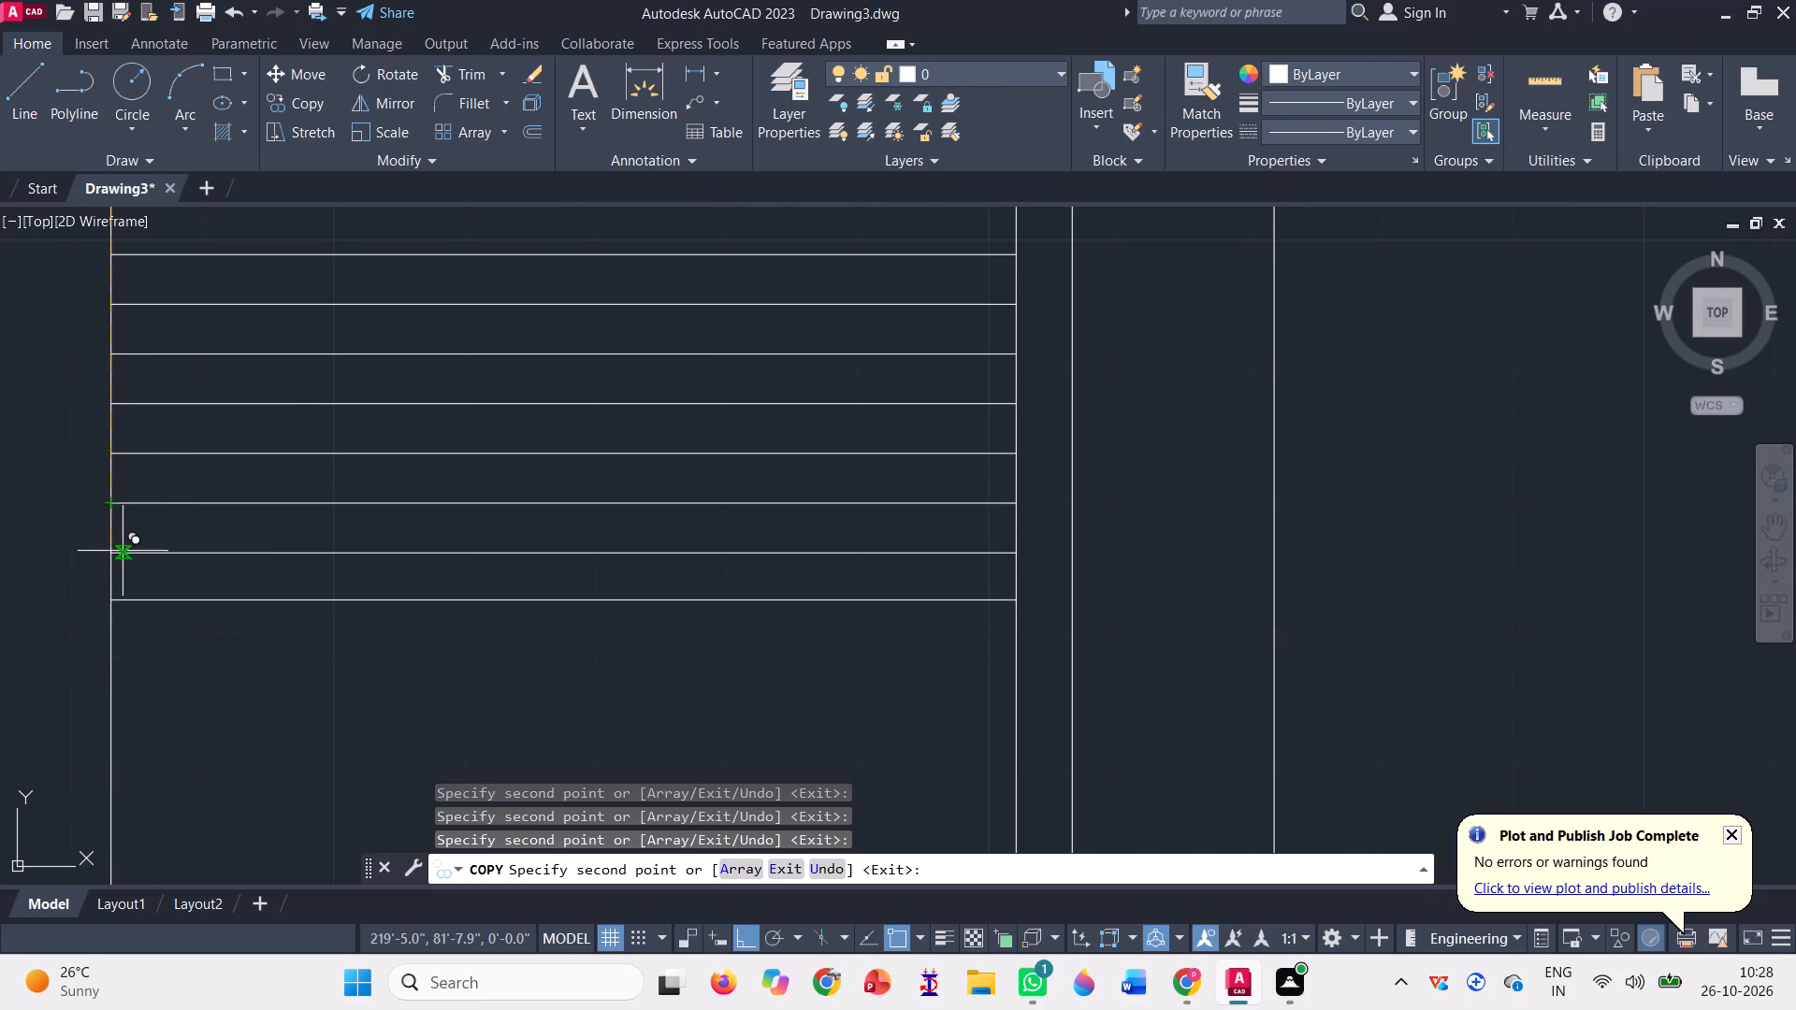
{"action": "left_click", "coordinate": [112, 554]}
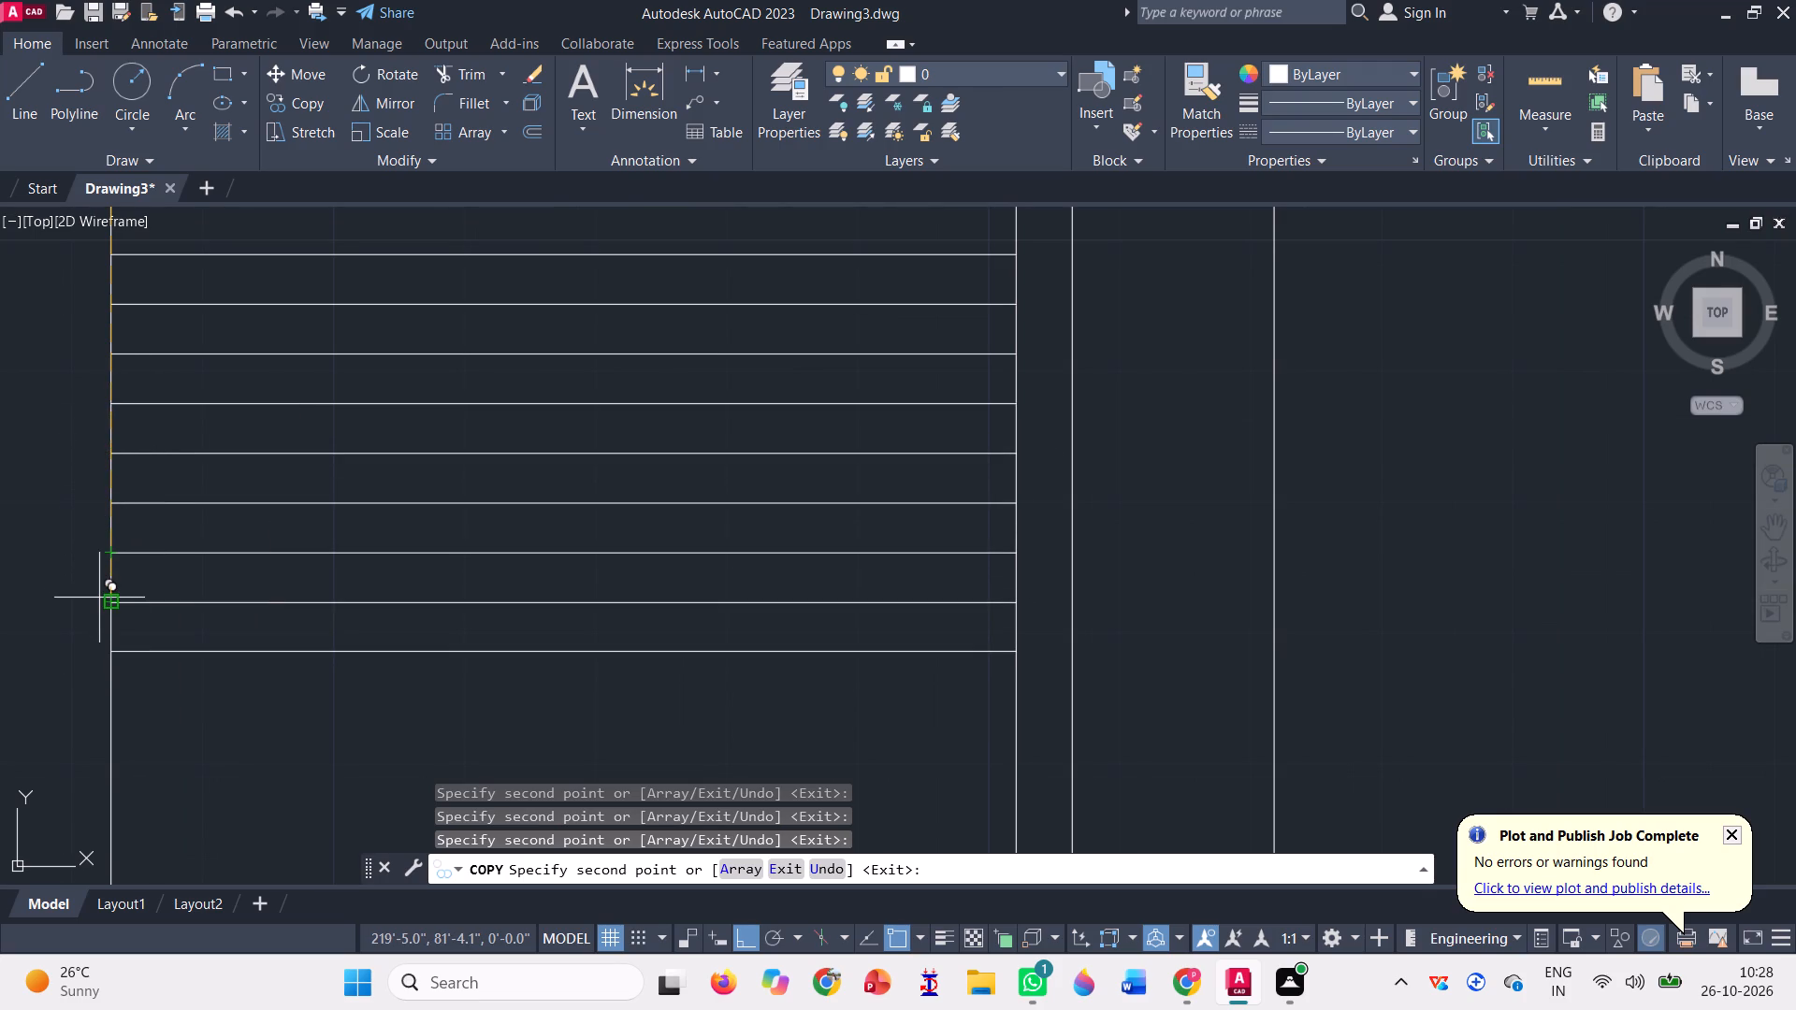
{"action": "left_click", "coordinate": [105, 604]}
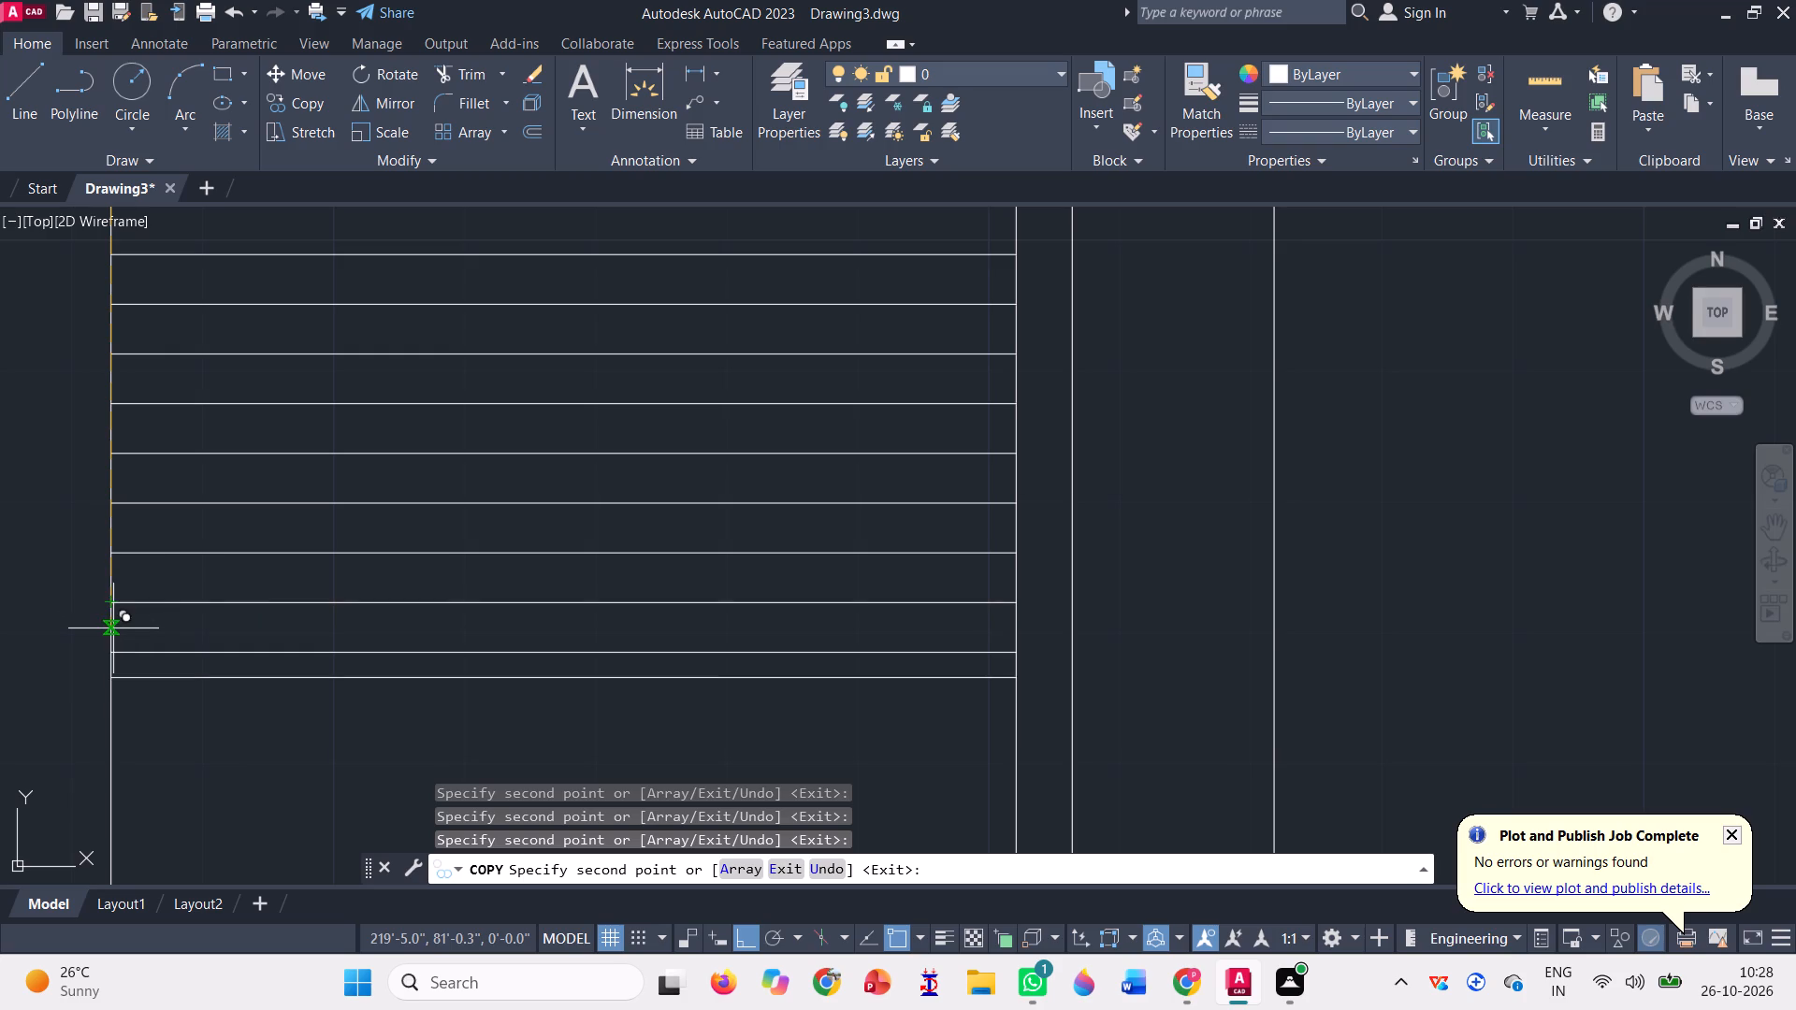
{"action": "left_click", "coordinate": [114, 653]}
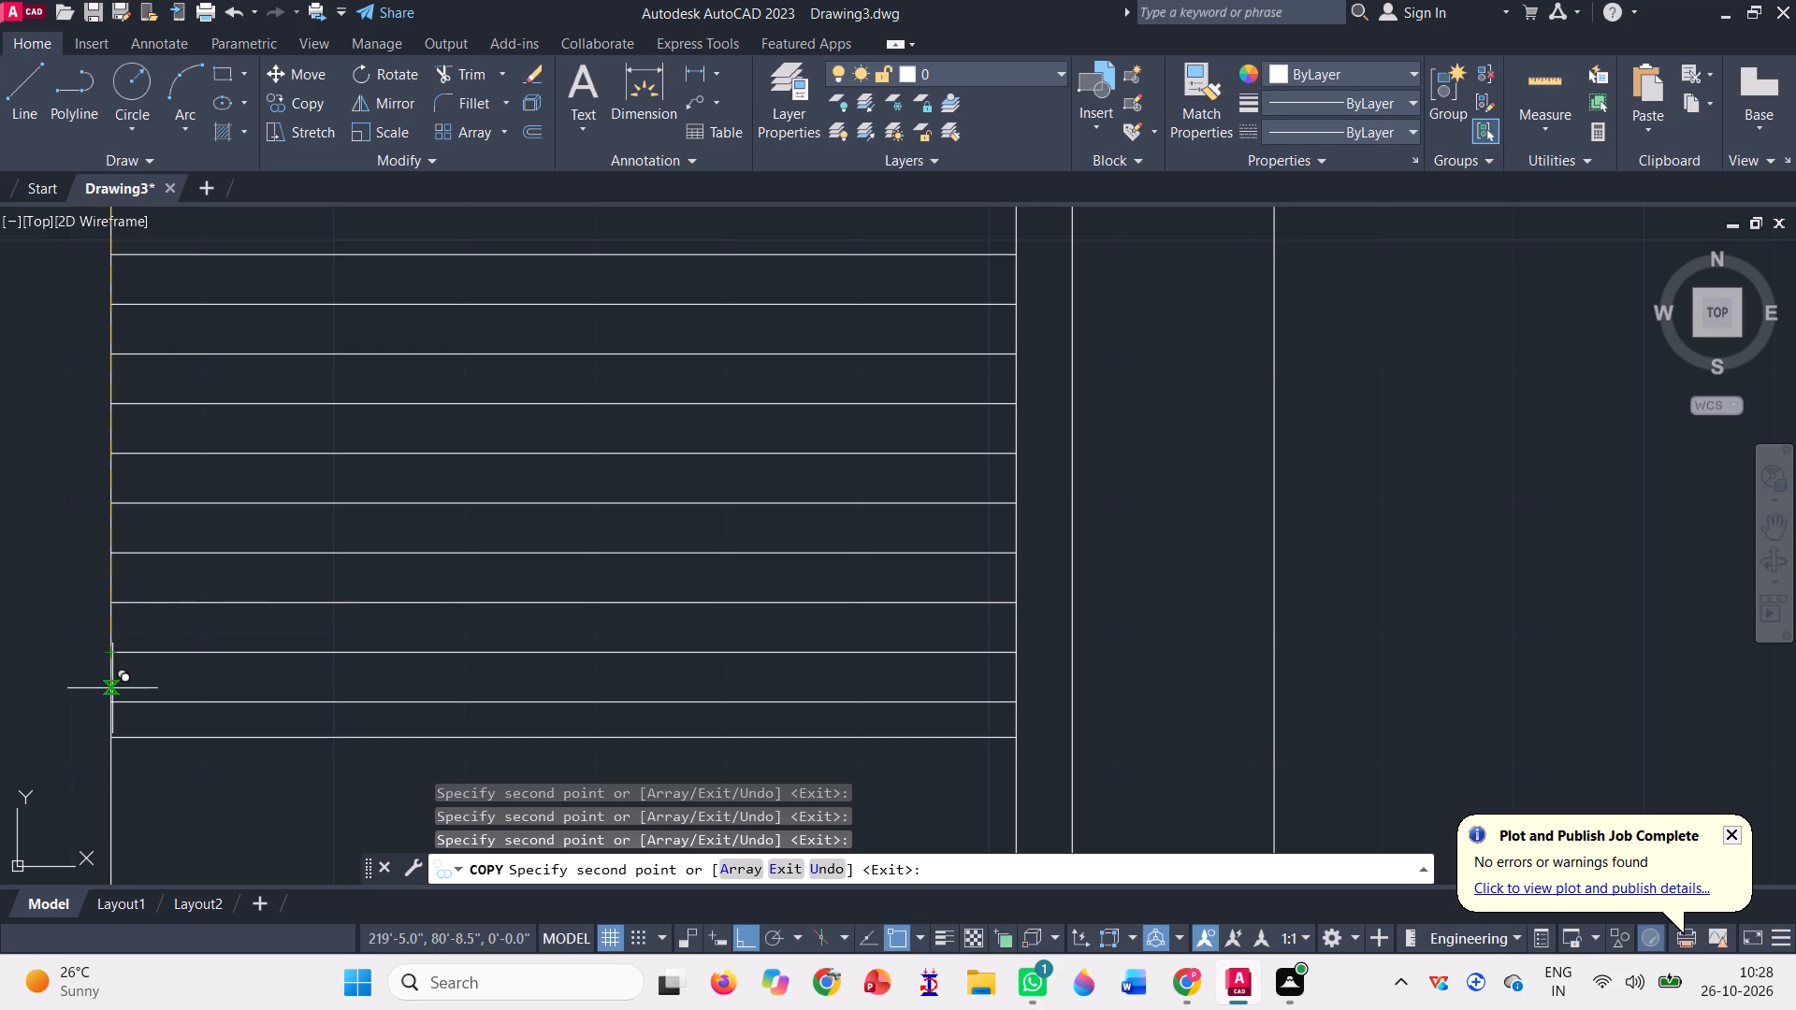
{"action": "left_click", "coordinate": [115, 700]}
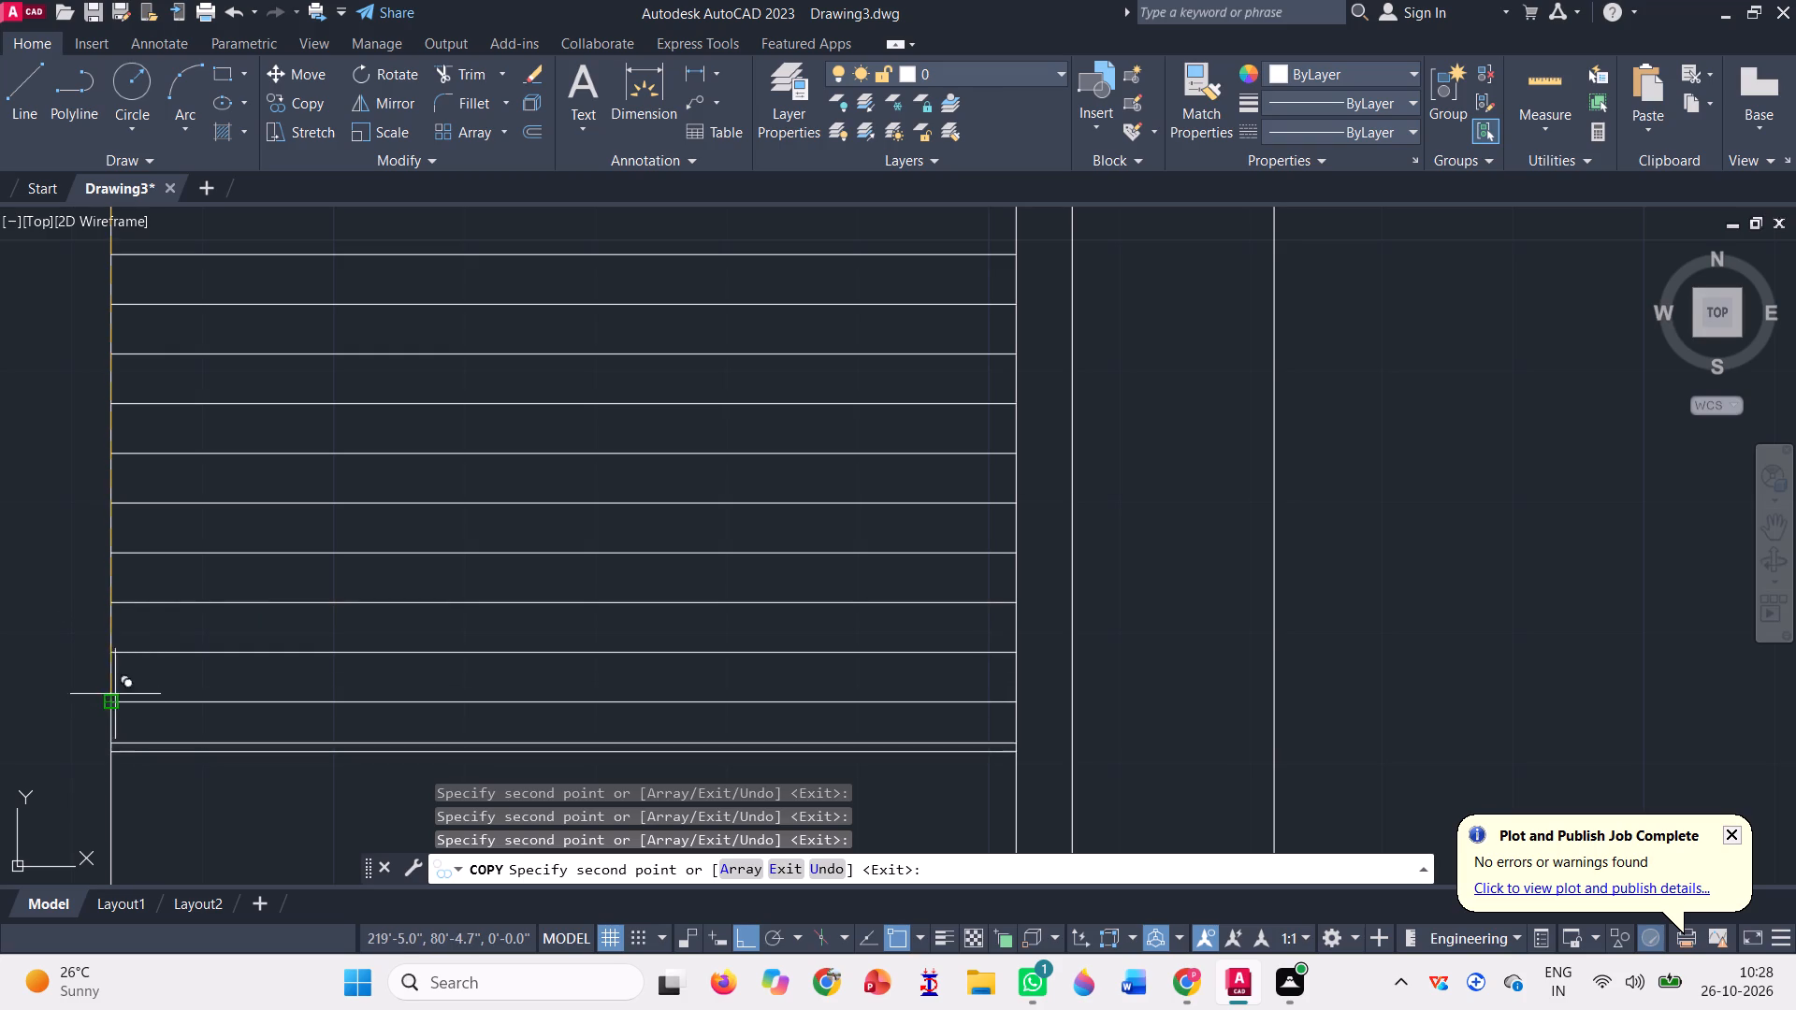
Continue down the tall east rectangle with three more copies of the horizontal line at the same spacing of about 3.8".
{"action": "scroll", "coordinate": [280, 499], "scroll_direction": "down", "scroll_amount": 2}
{"action": "scroll", "coordinate": [181, 624], "scroll_direction": "up", "scroll_amount": 2}
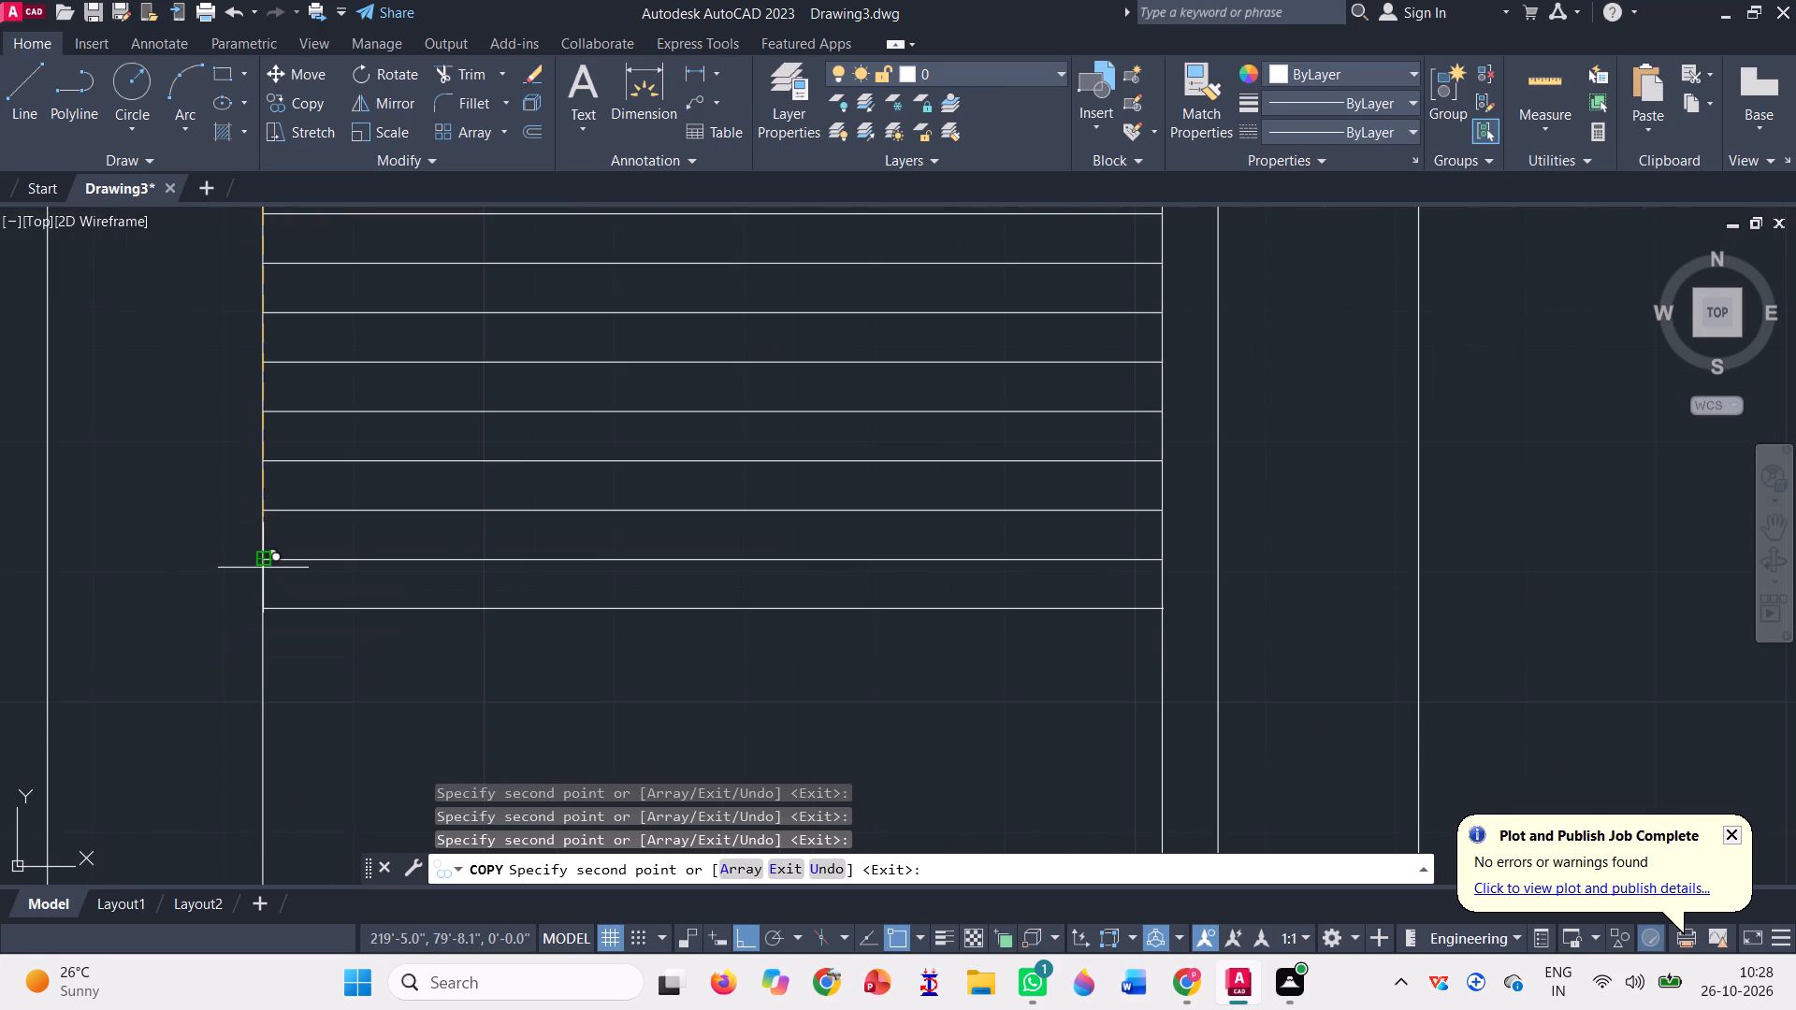
{"action": "left_click", "coordinate": [264, 564]}
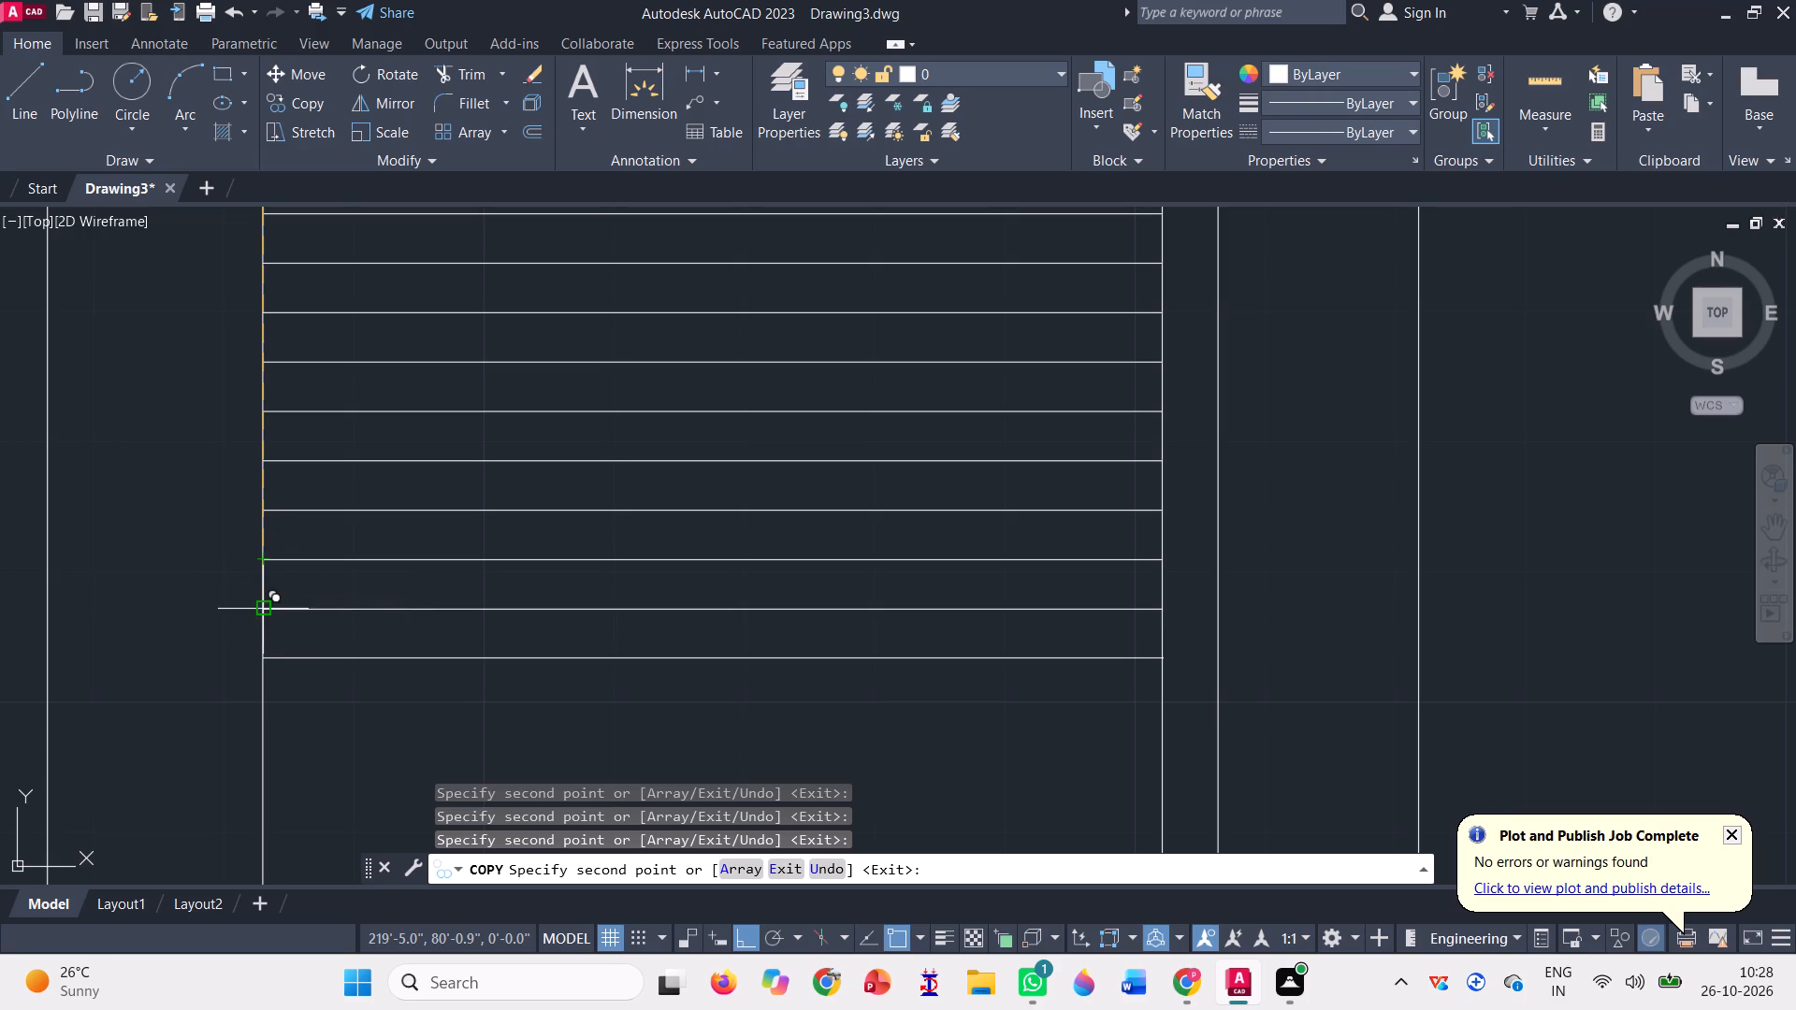
{"action": "left_click", "coordinate": [260, 607]}
{"action": "left_click", "coordinate": [260, 654]}
Place the last six copies of the horizontal line down to the tall east rectangle's south edge, about 3.8" apart, and finish copying.
{"action": "scroll", "coordinate": [262, 513], "scroll_direction": "down", "scroll_amount": 2}
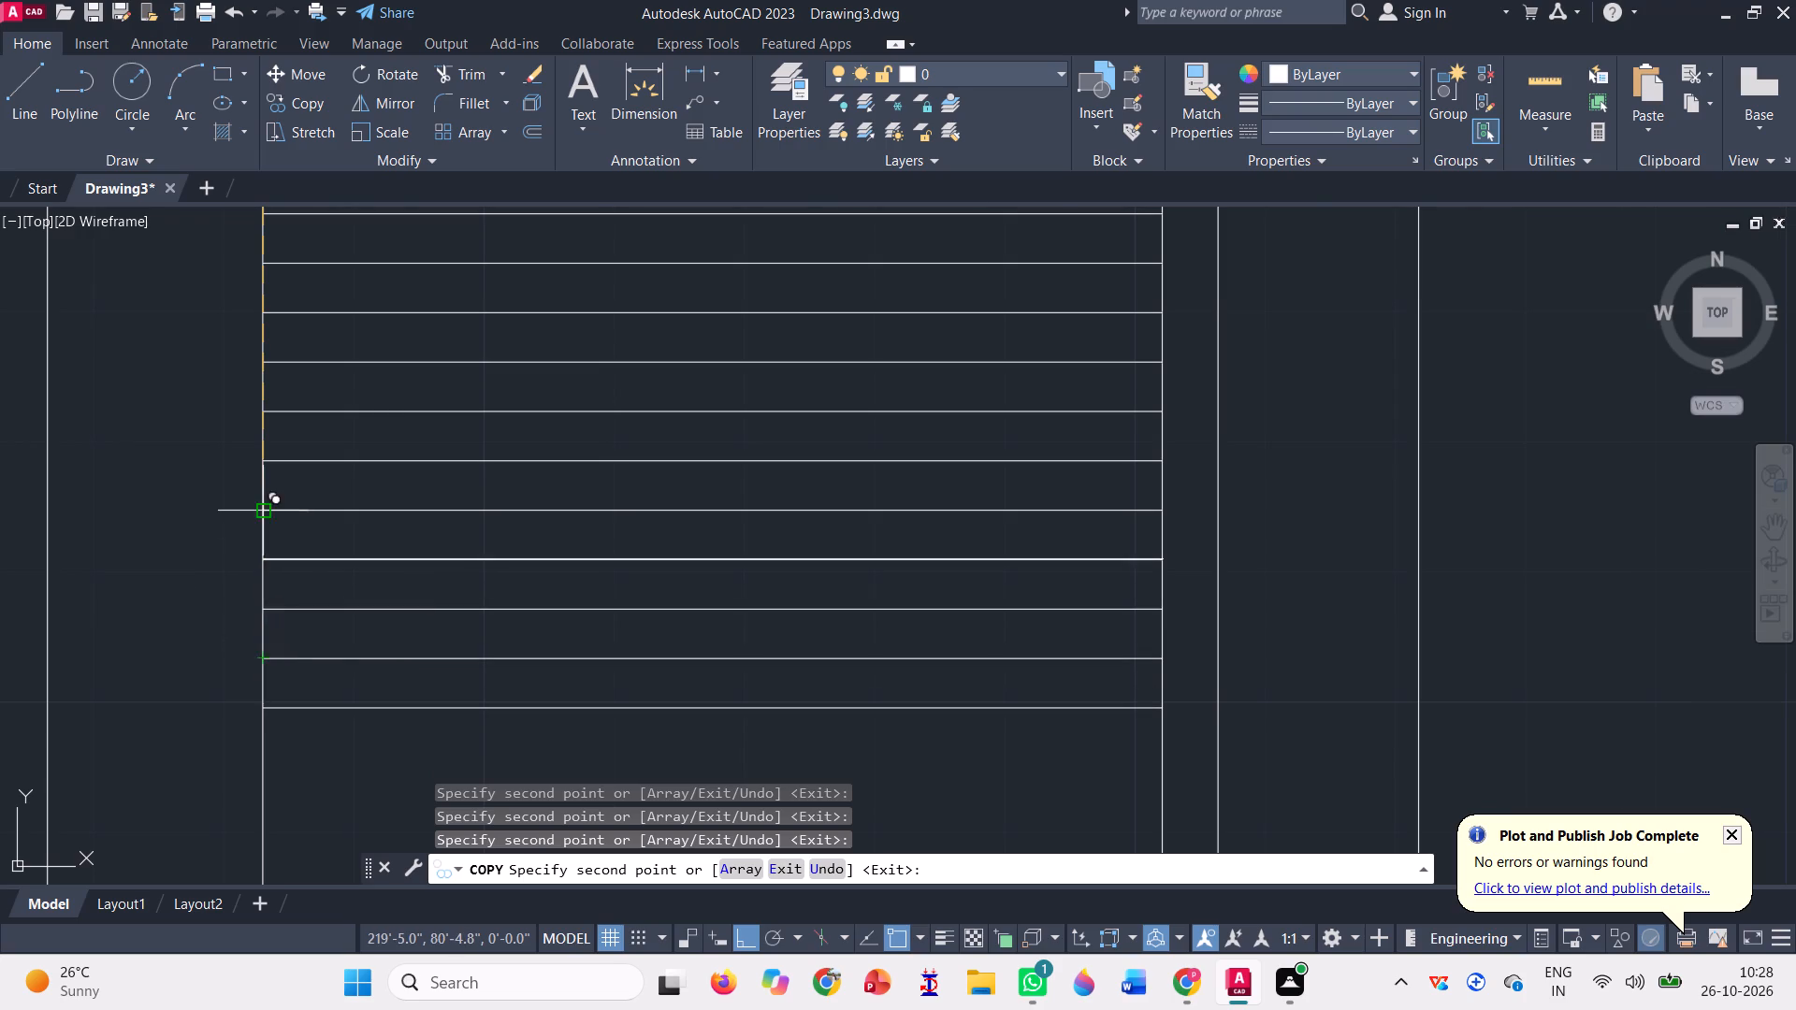
{"action": "scroll", "coordinate": [254, 660], "scroll_direction": "up", "scroll_amount": 3}
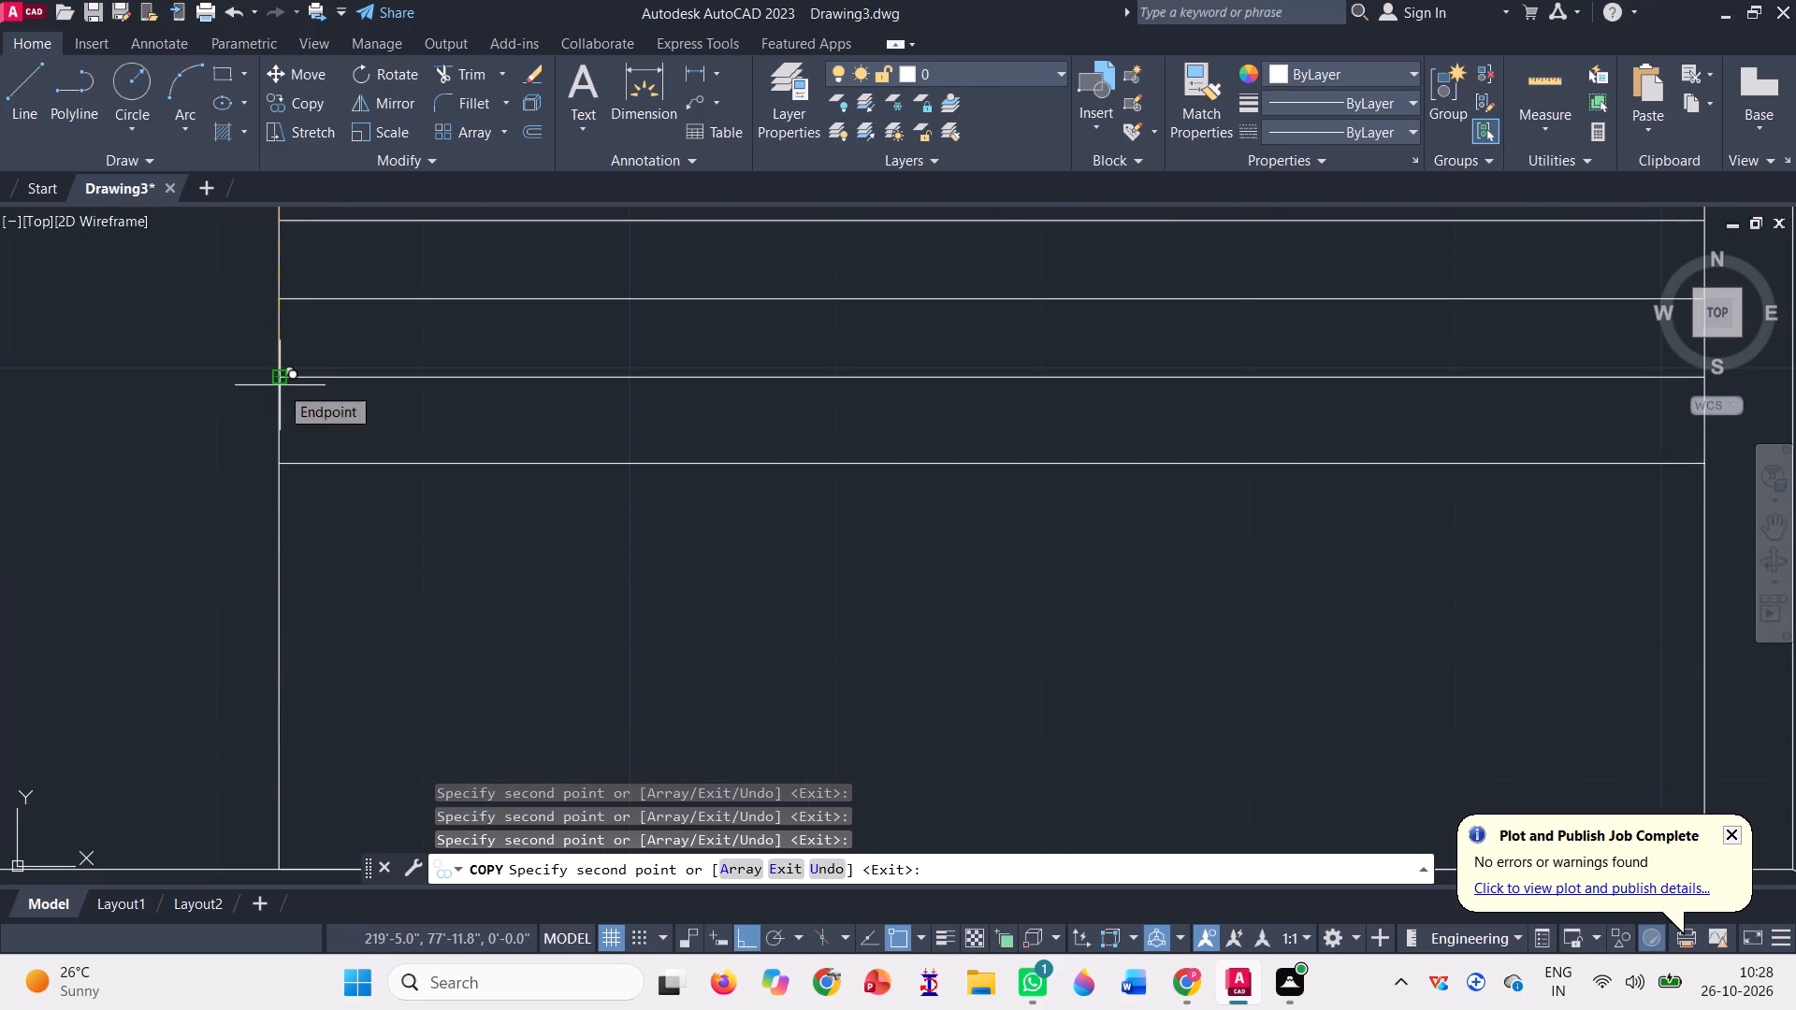
{"action": "left_click", "coordinate": [283, 380]}
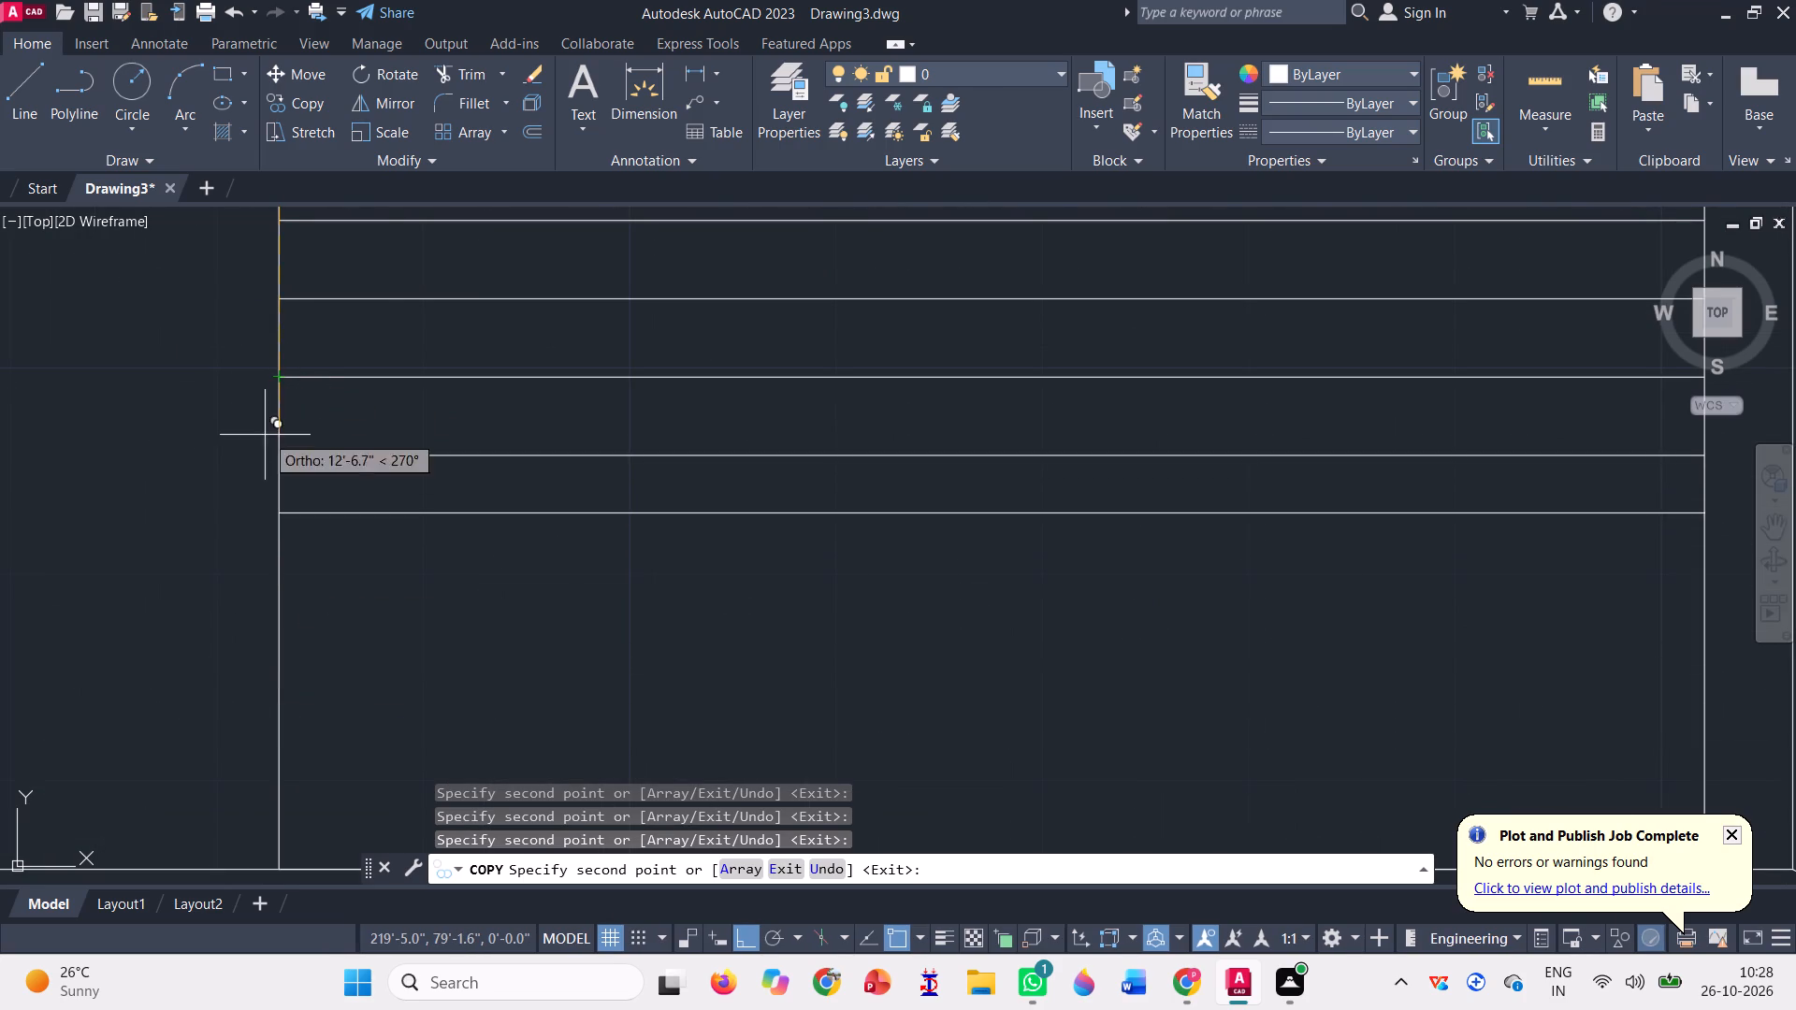
{"action": "left_click", "coordinate": [284, 454]}
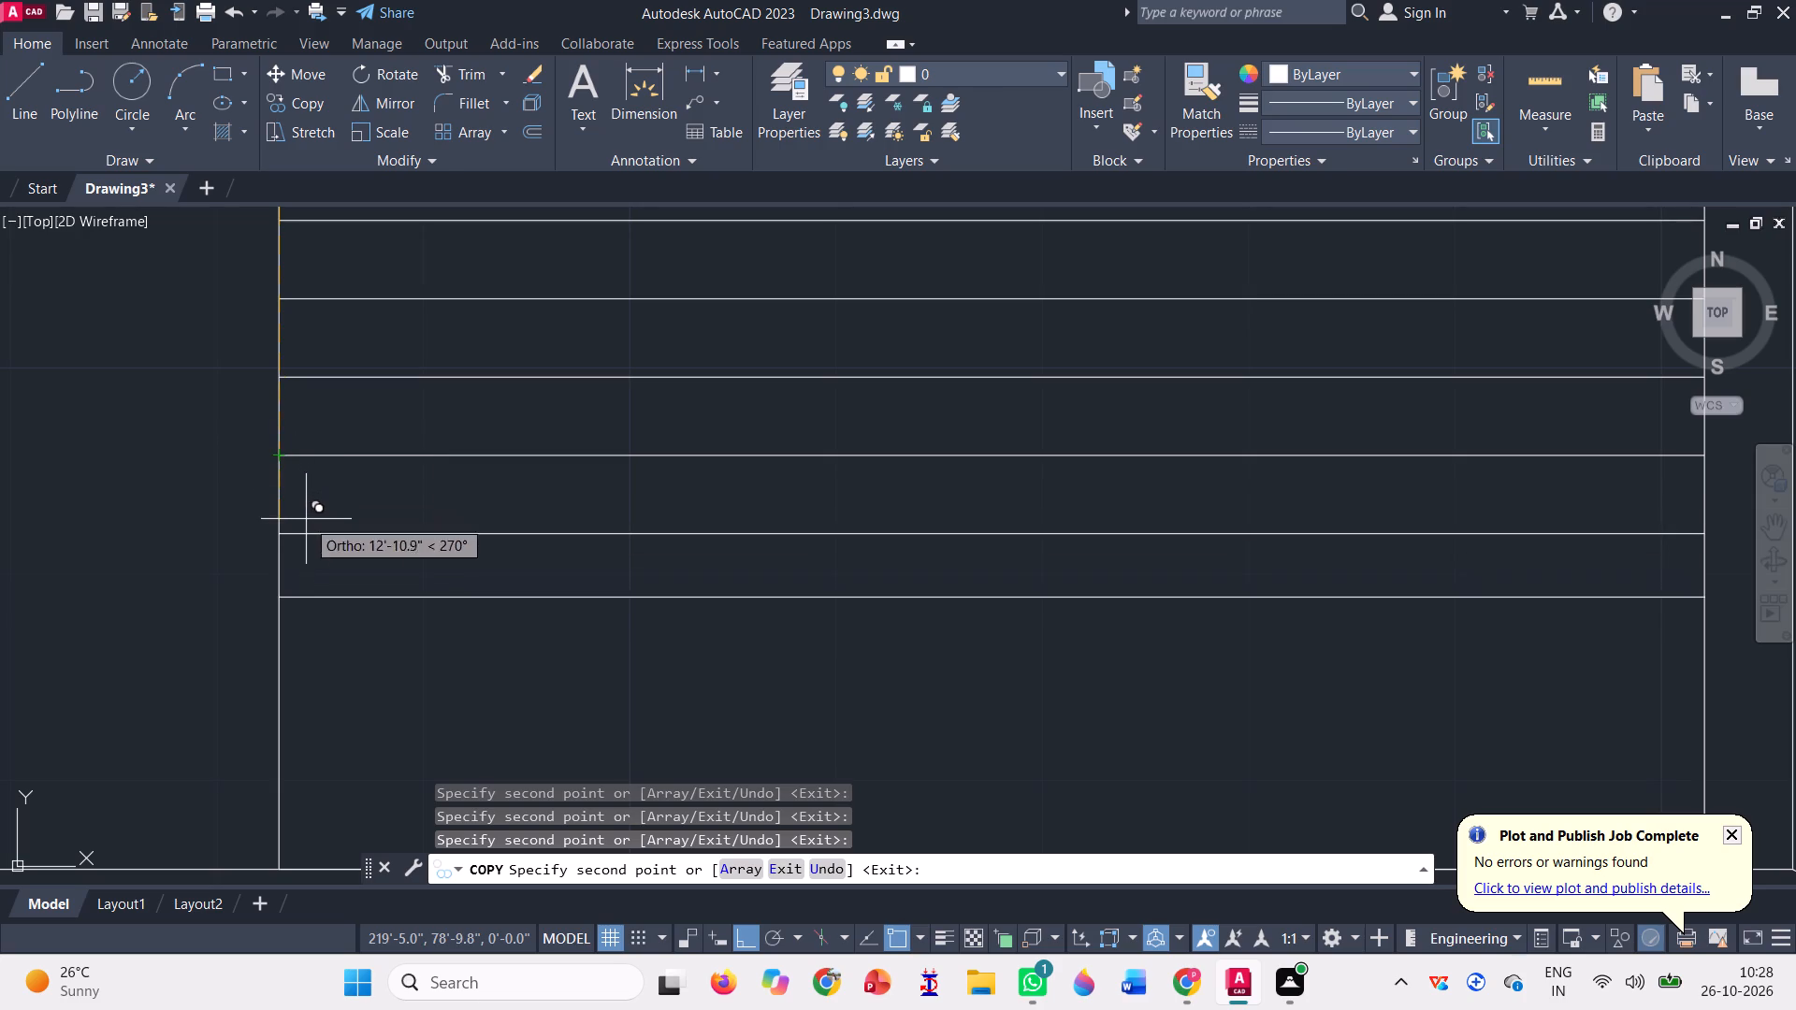
{"action": "left_click", "coordinate": [283, 535]}
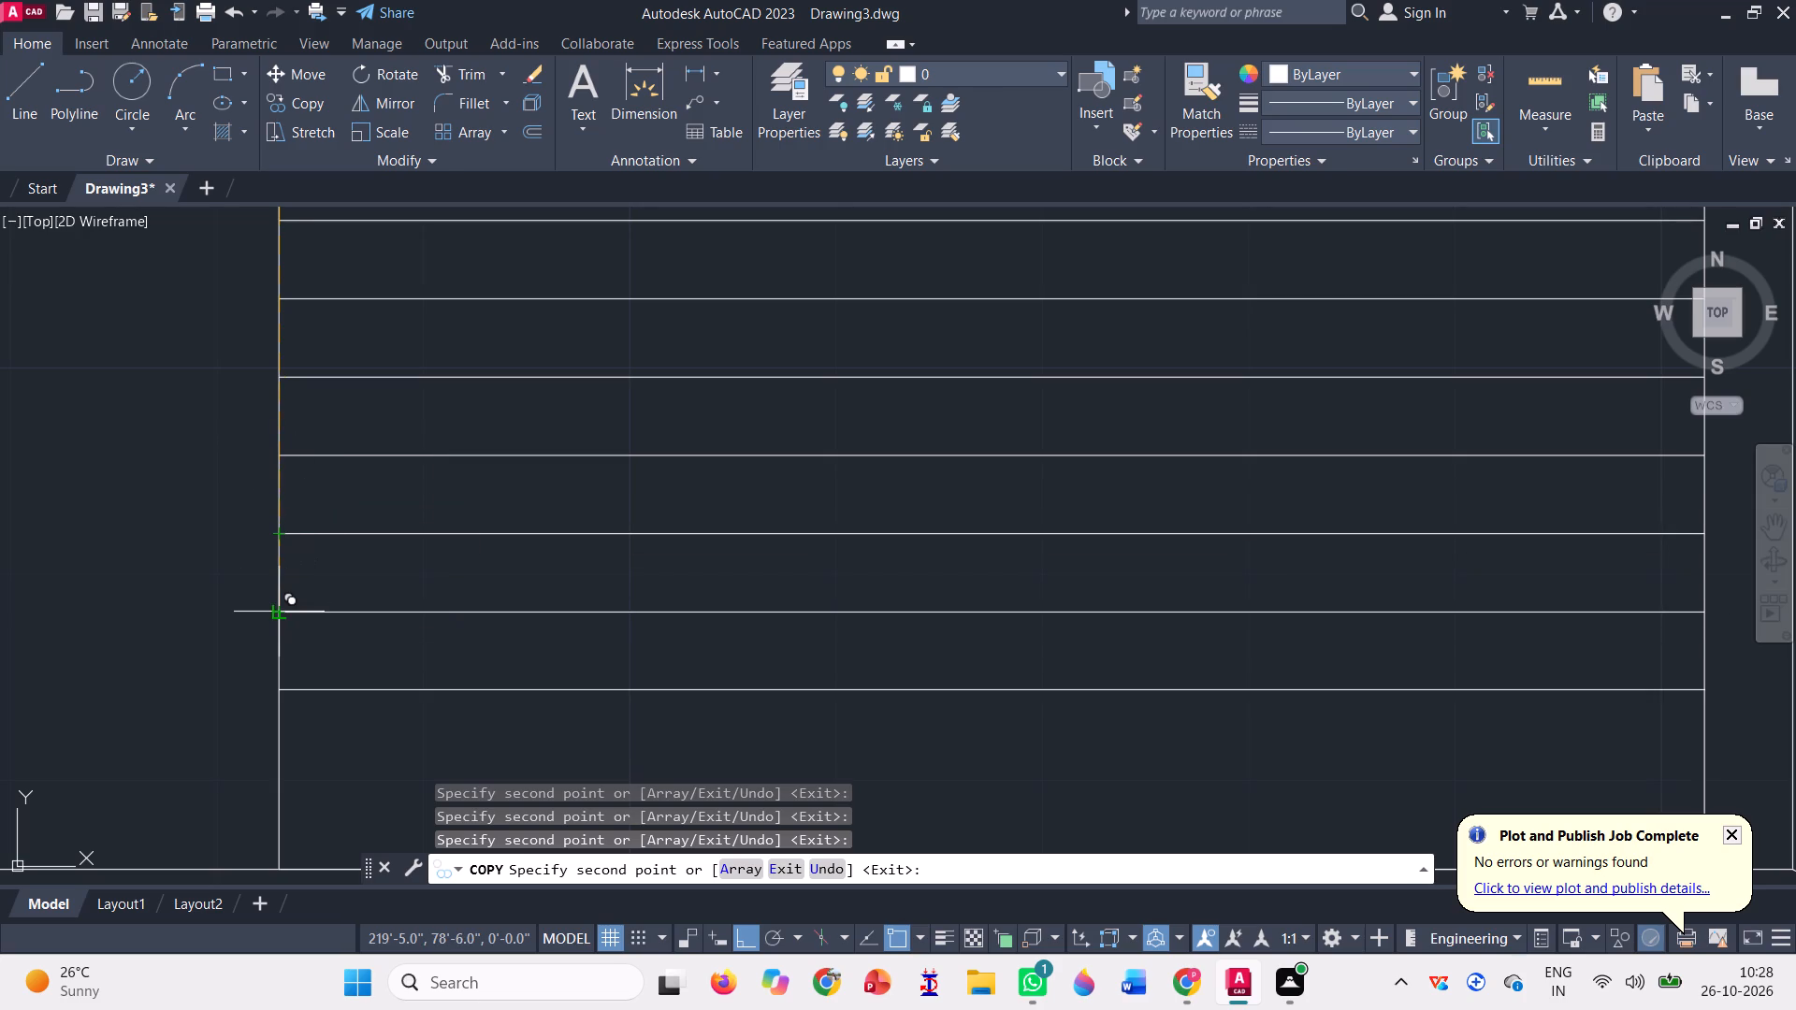
{"action": "left_click", "coordinate": [281, 611]}
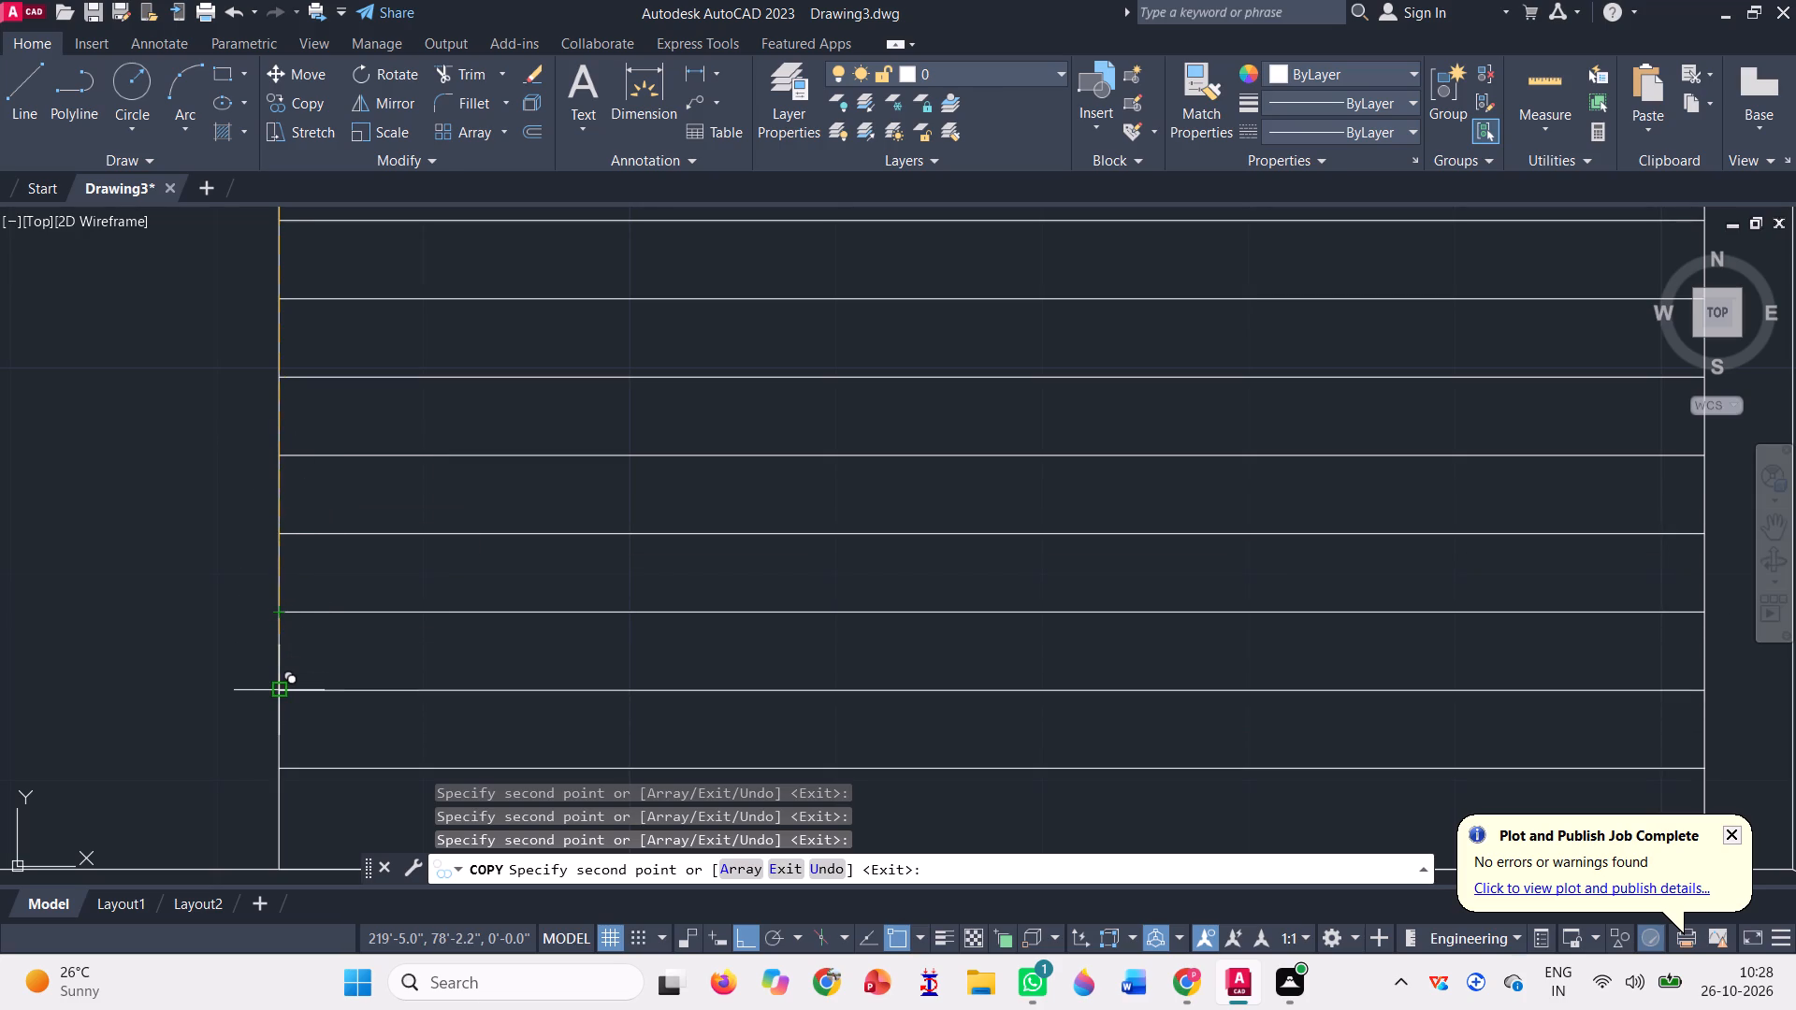
{"action": "left_click", "coordinate": [281, 689]}
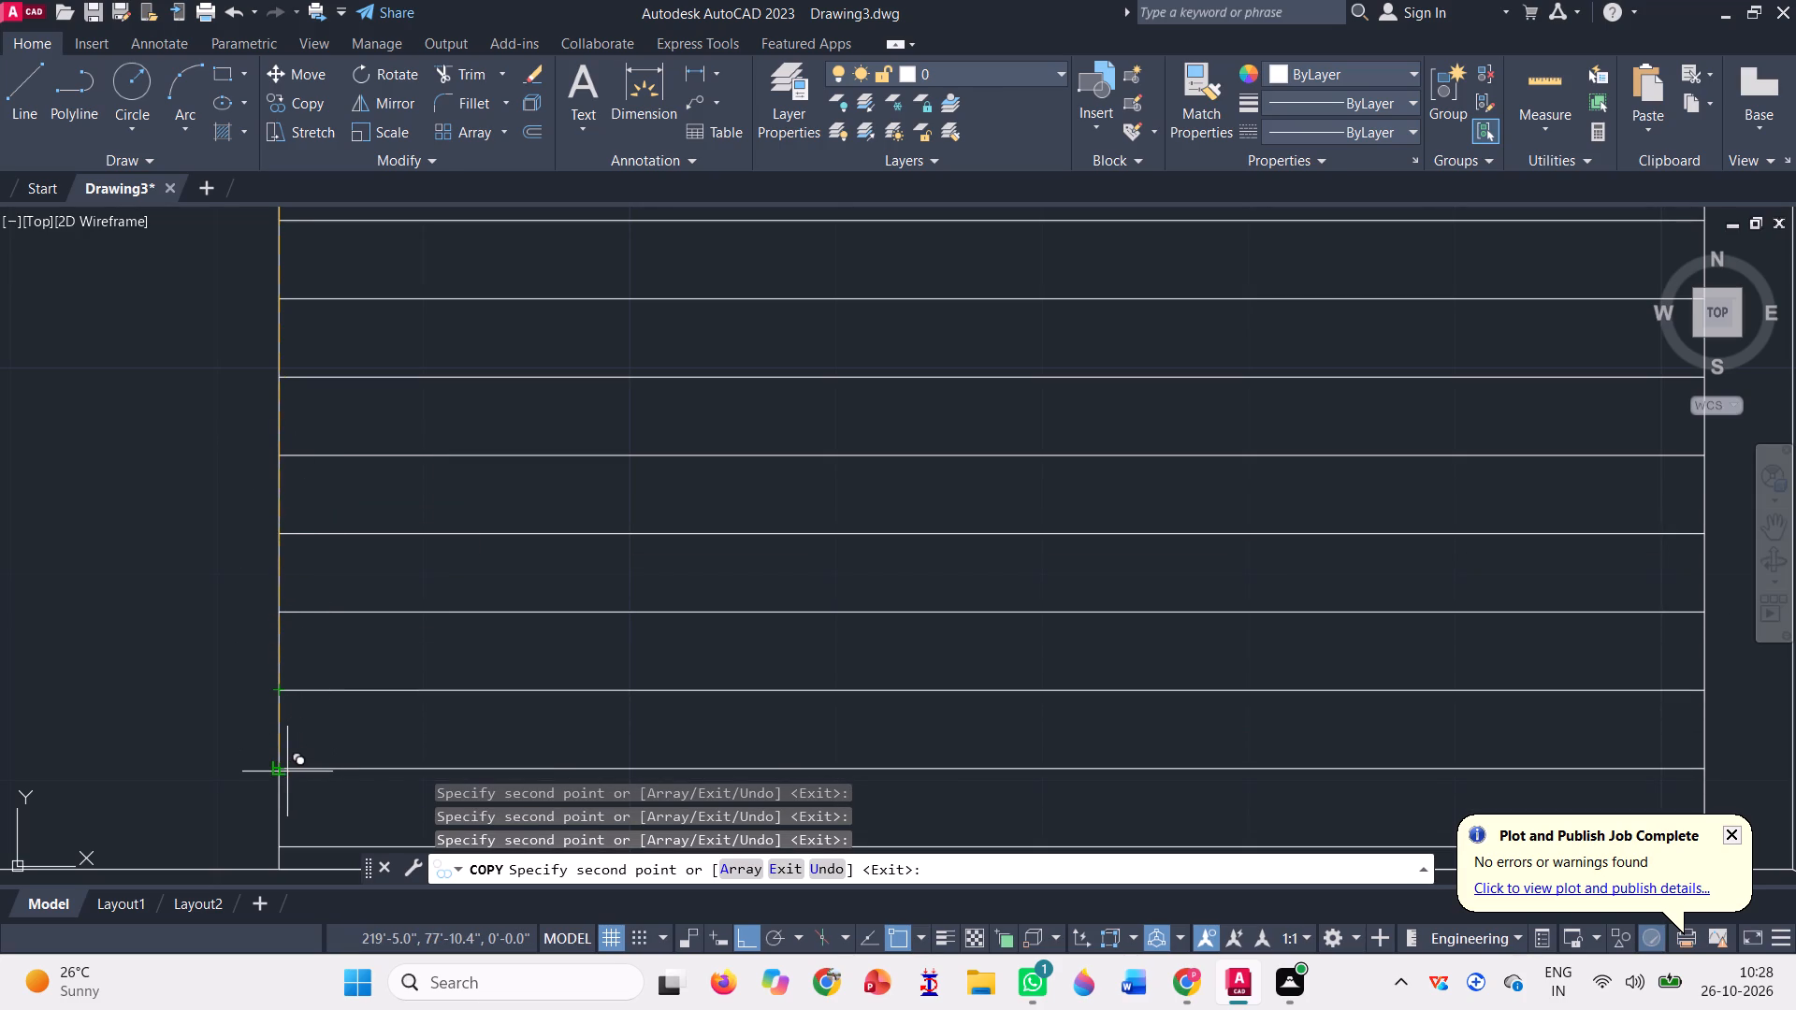
{"action": "left_click", "coordinate": [280, 772]}
{"action": "scroll", "coordinate": [281, 767], "scroll_direction": "down", "scroll_amount": 4}
{"action": "scroll", "coordinate": [455, 733], "scroll_direction": "down", "scroll_amount": 1}
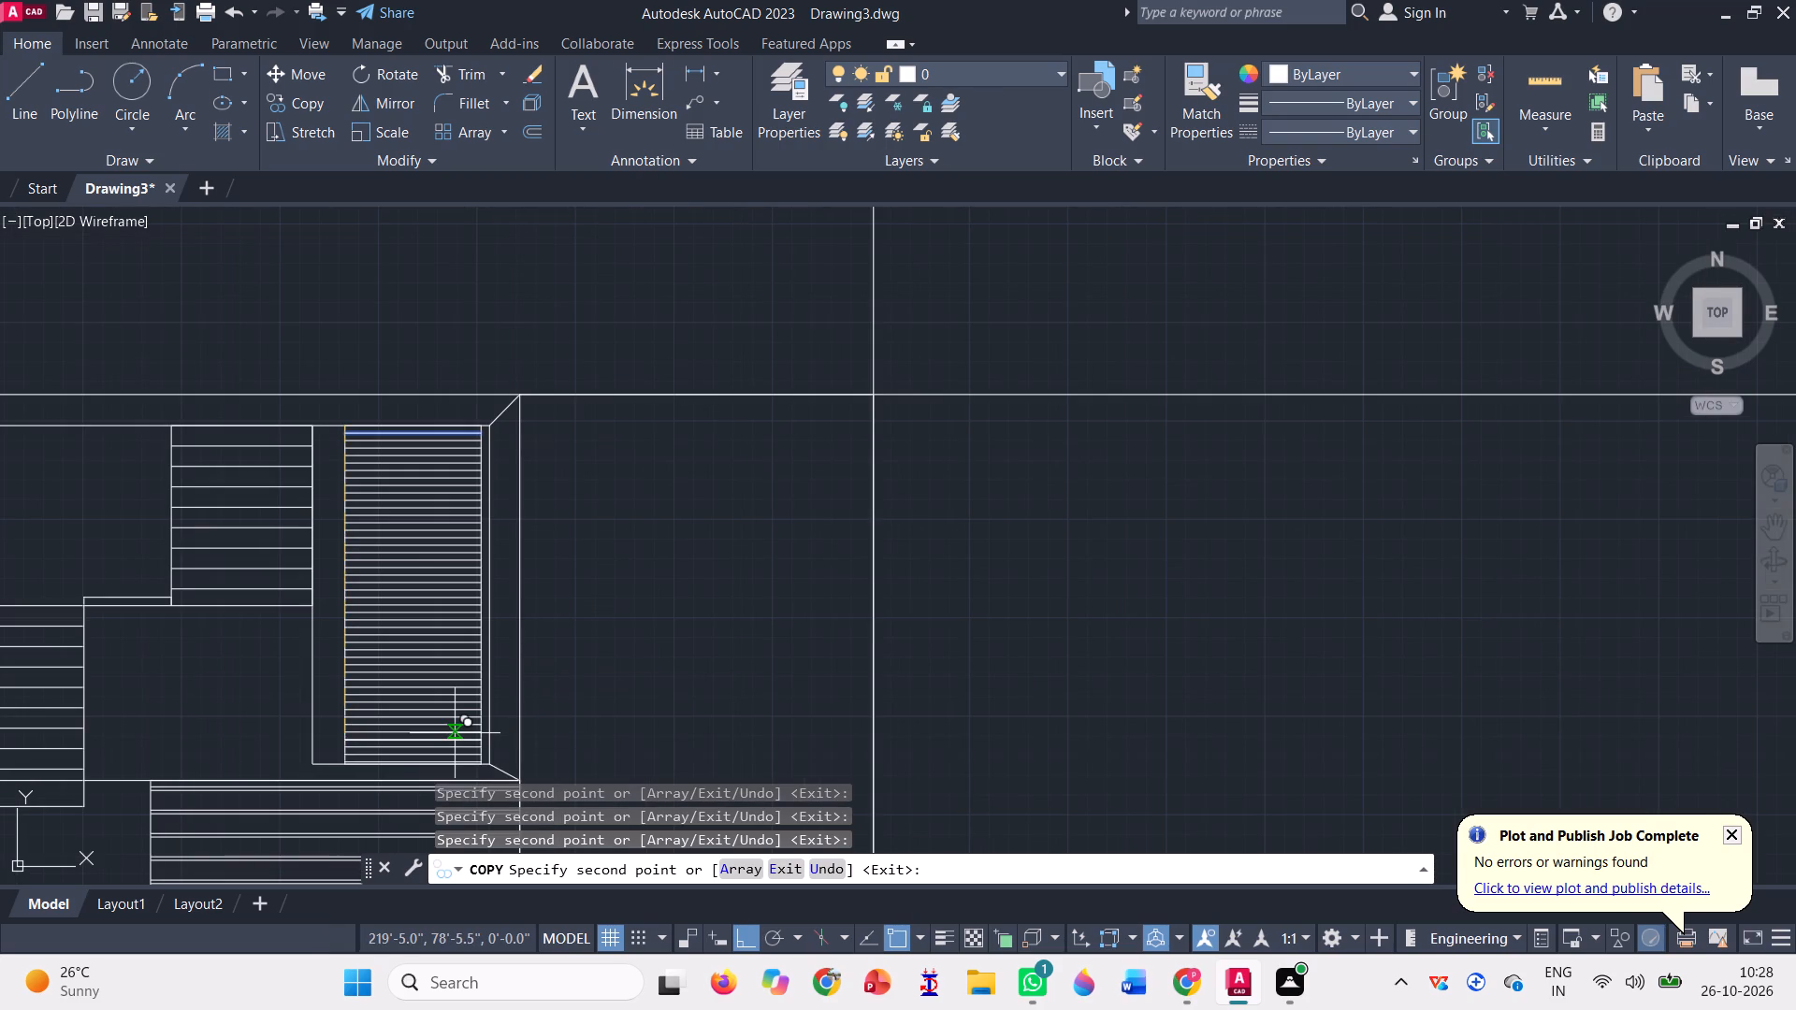
{"action": "key", "text": "Escape"}
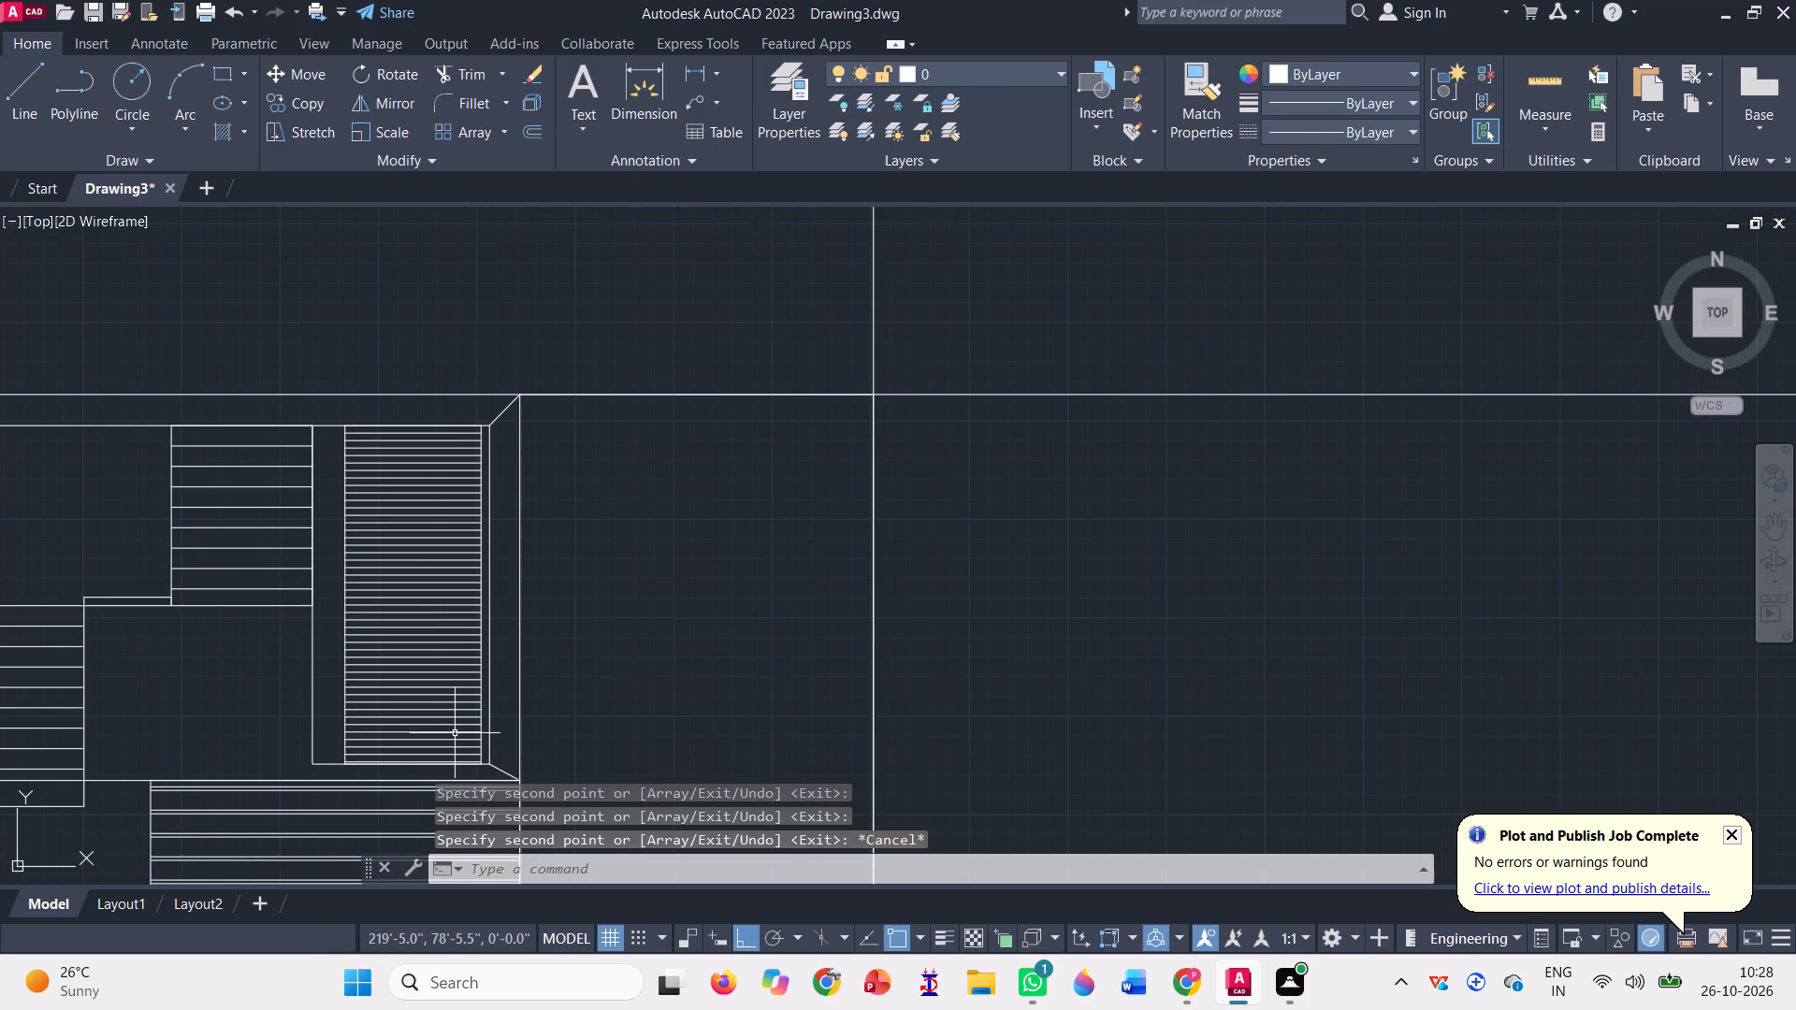
Draw a rectangle from the angled-corner outline's northeast corner toward the southeast, stopping short of the layout's east boundary and south strip.
{"action": "scroll", "coordinate": [569, 666], "scroll_direction": "down", "scroll_amount": 2}
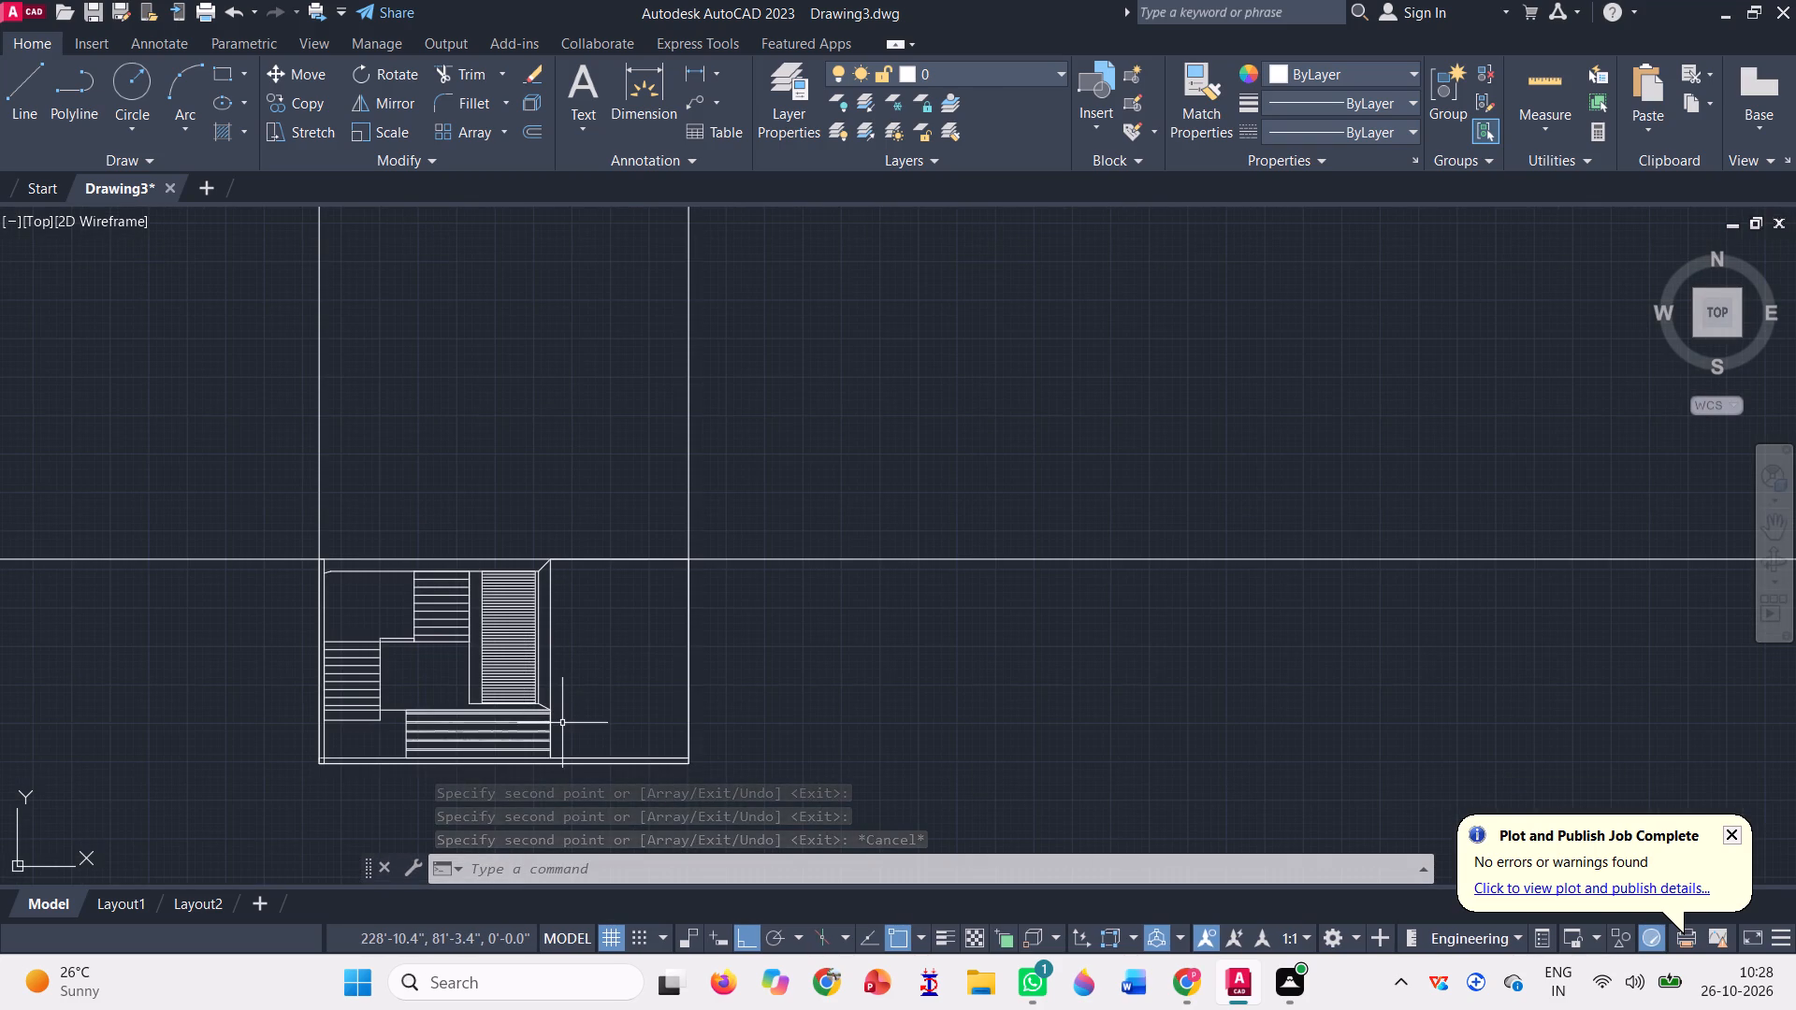
{"action": "left_click", "coordinate": [218, 70]}
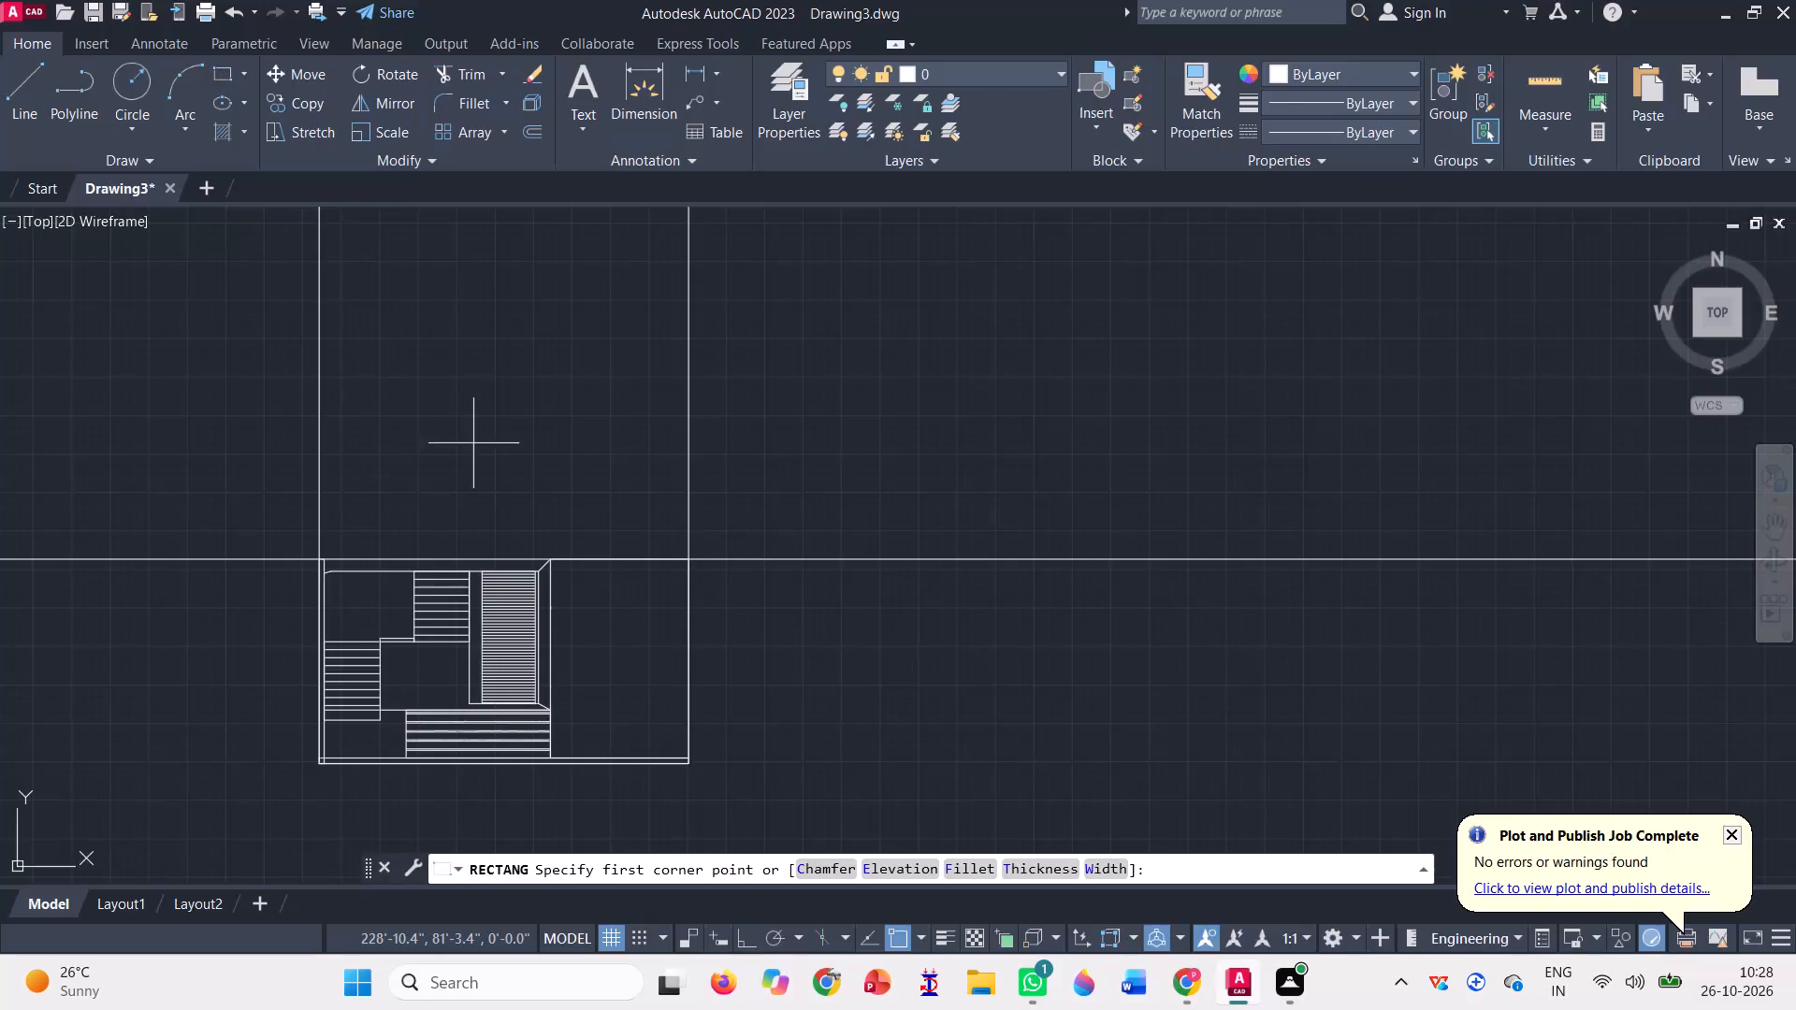
{"action": "scroll", "coordinate": [658, 680], "scroll_direction": "up", "scroll_amount": 2}
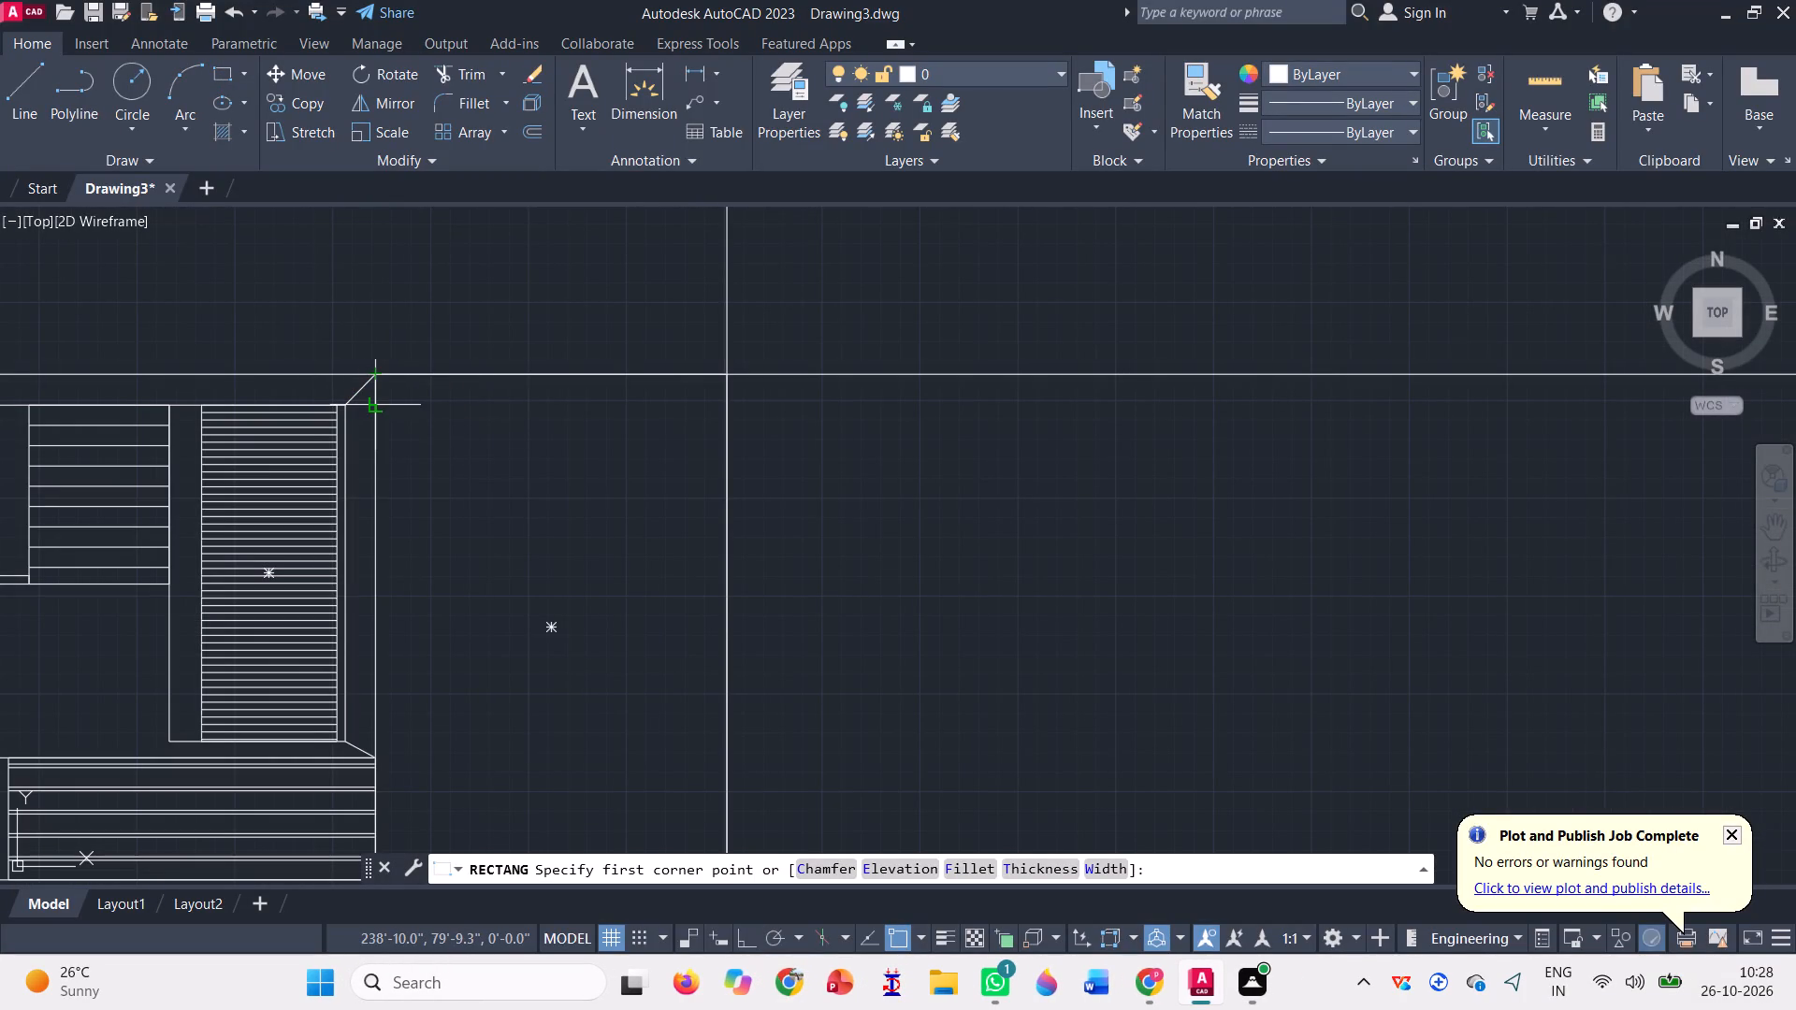
{"action": "scroll", "coordinate": [393, 491], "scroll_direction": "down", "scroll_amount": 1}
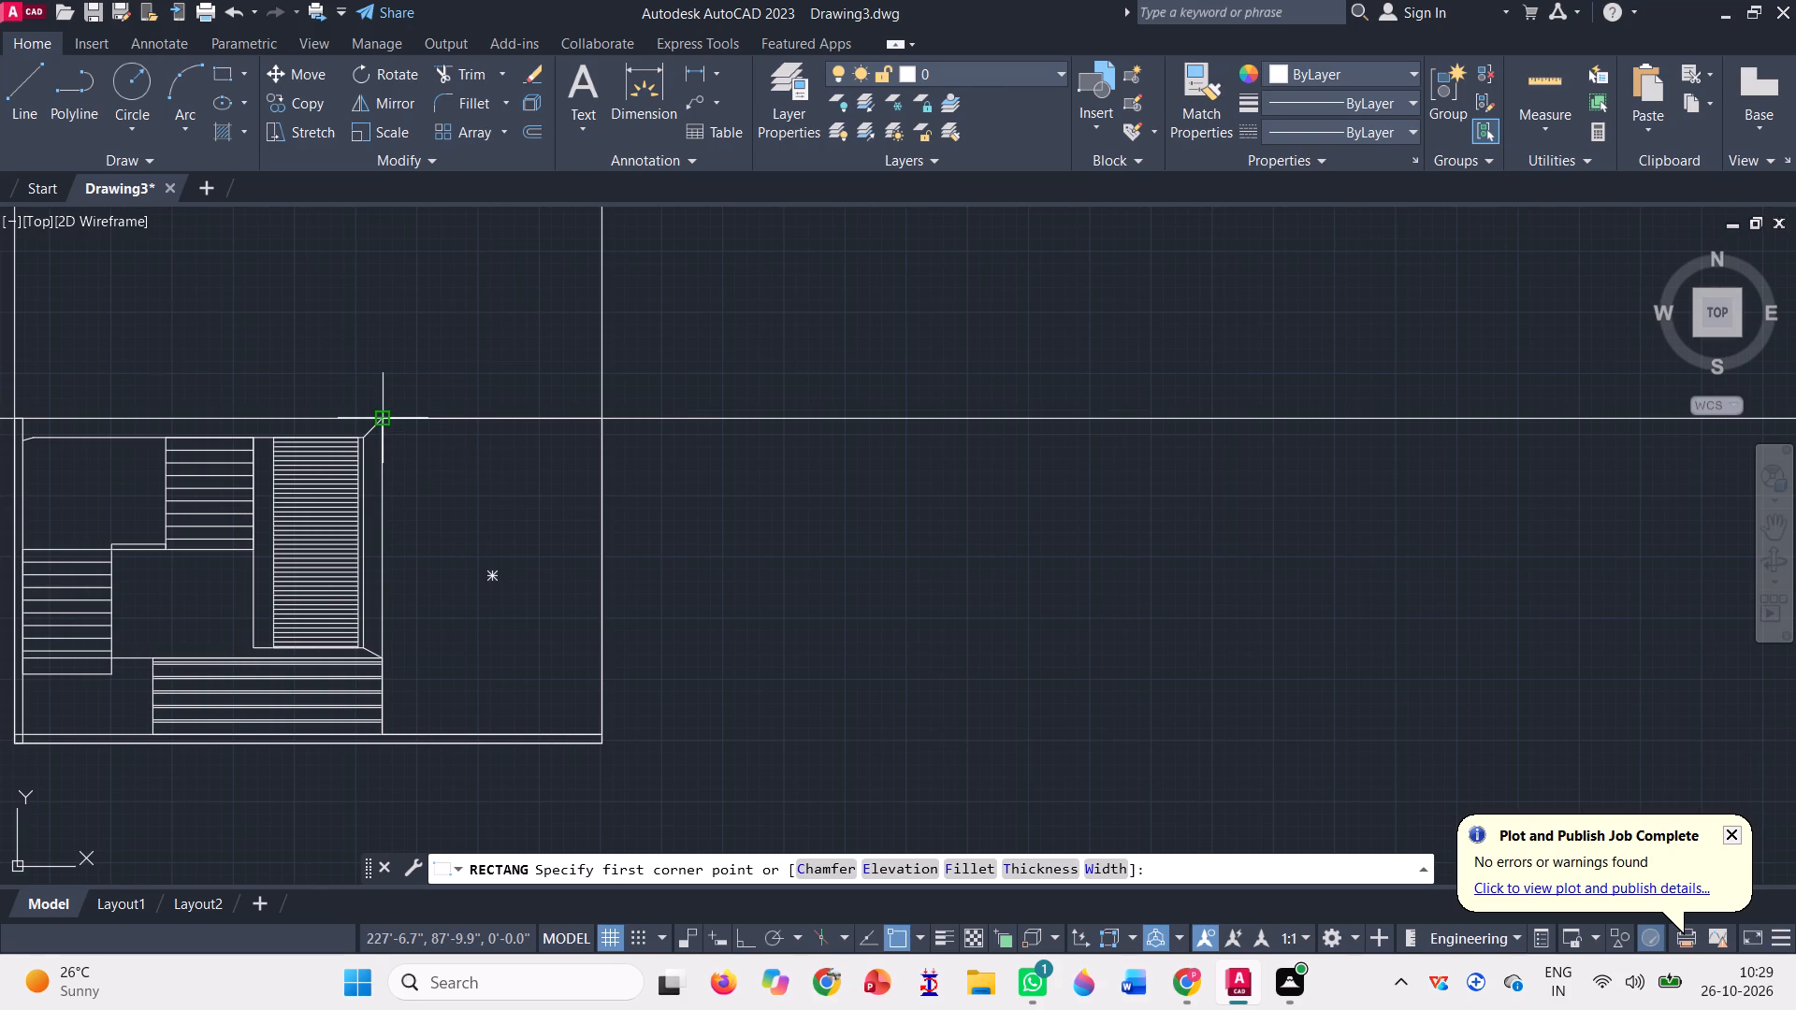
{"action": "left_click", "coordinate": [386, 419]}
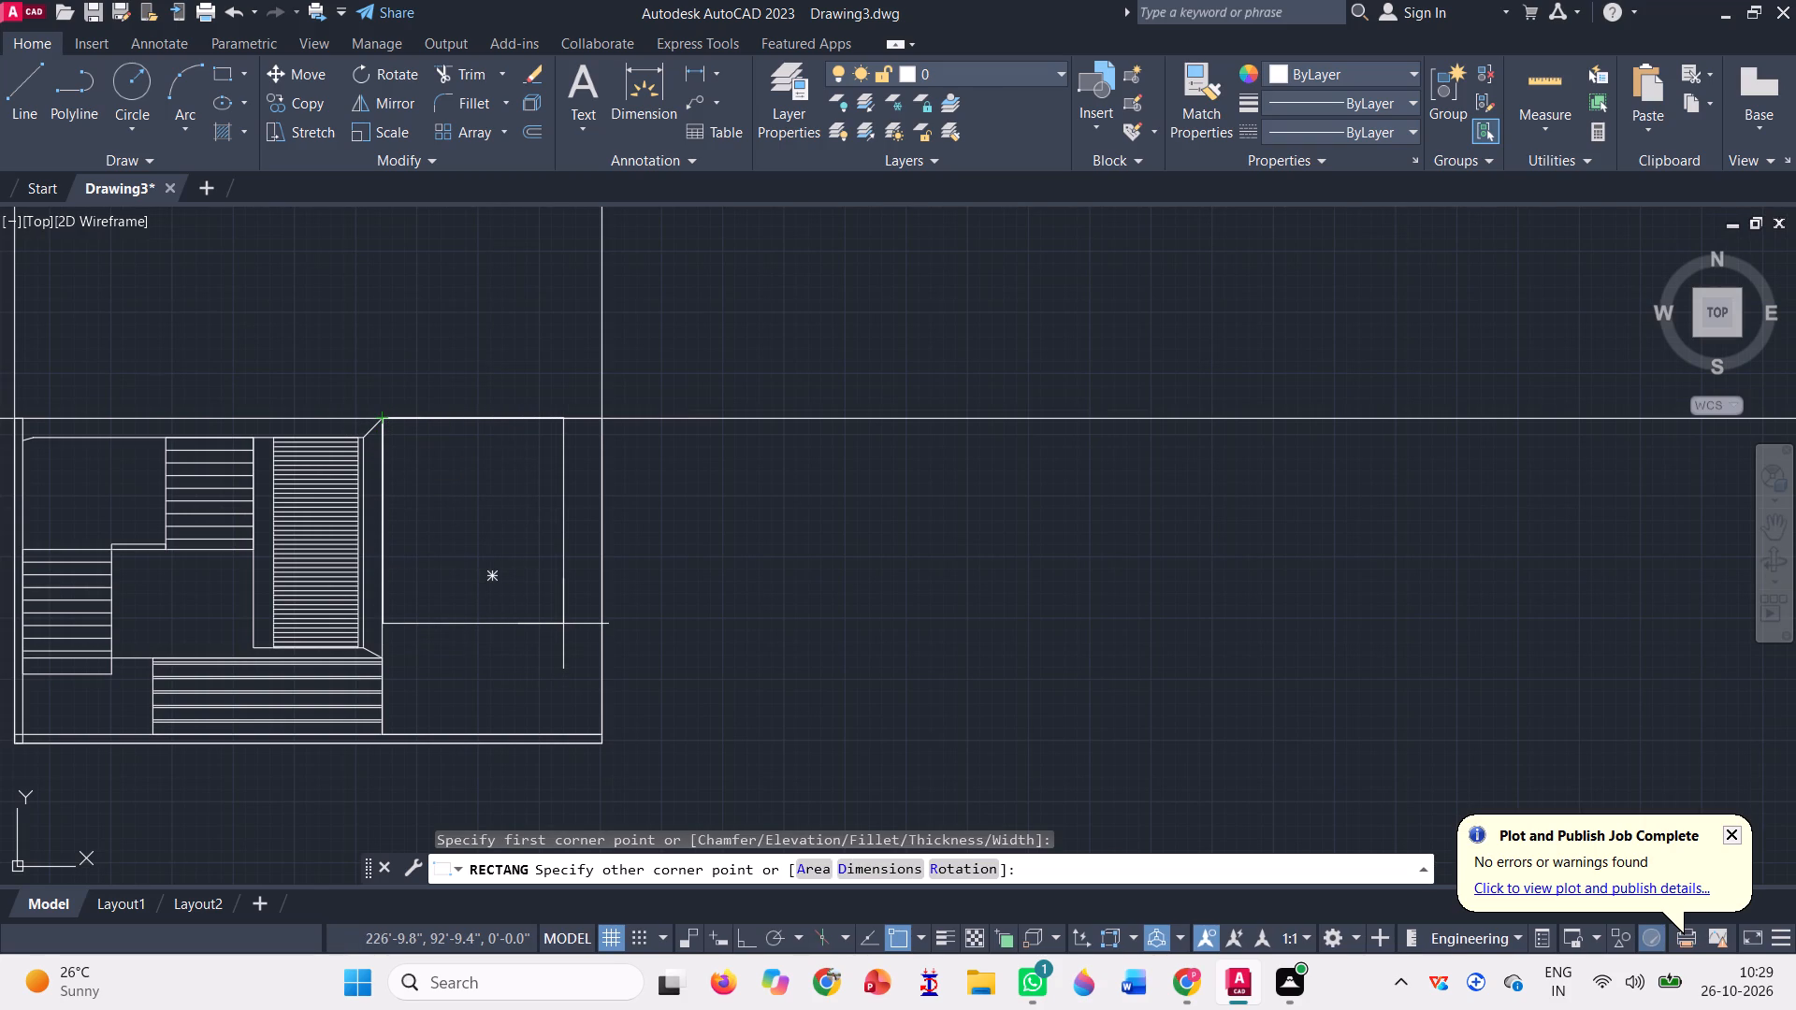
{"action": "left_click", "coordinate": [563, 624]}
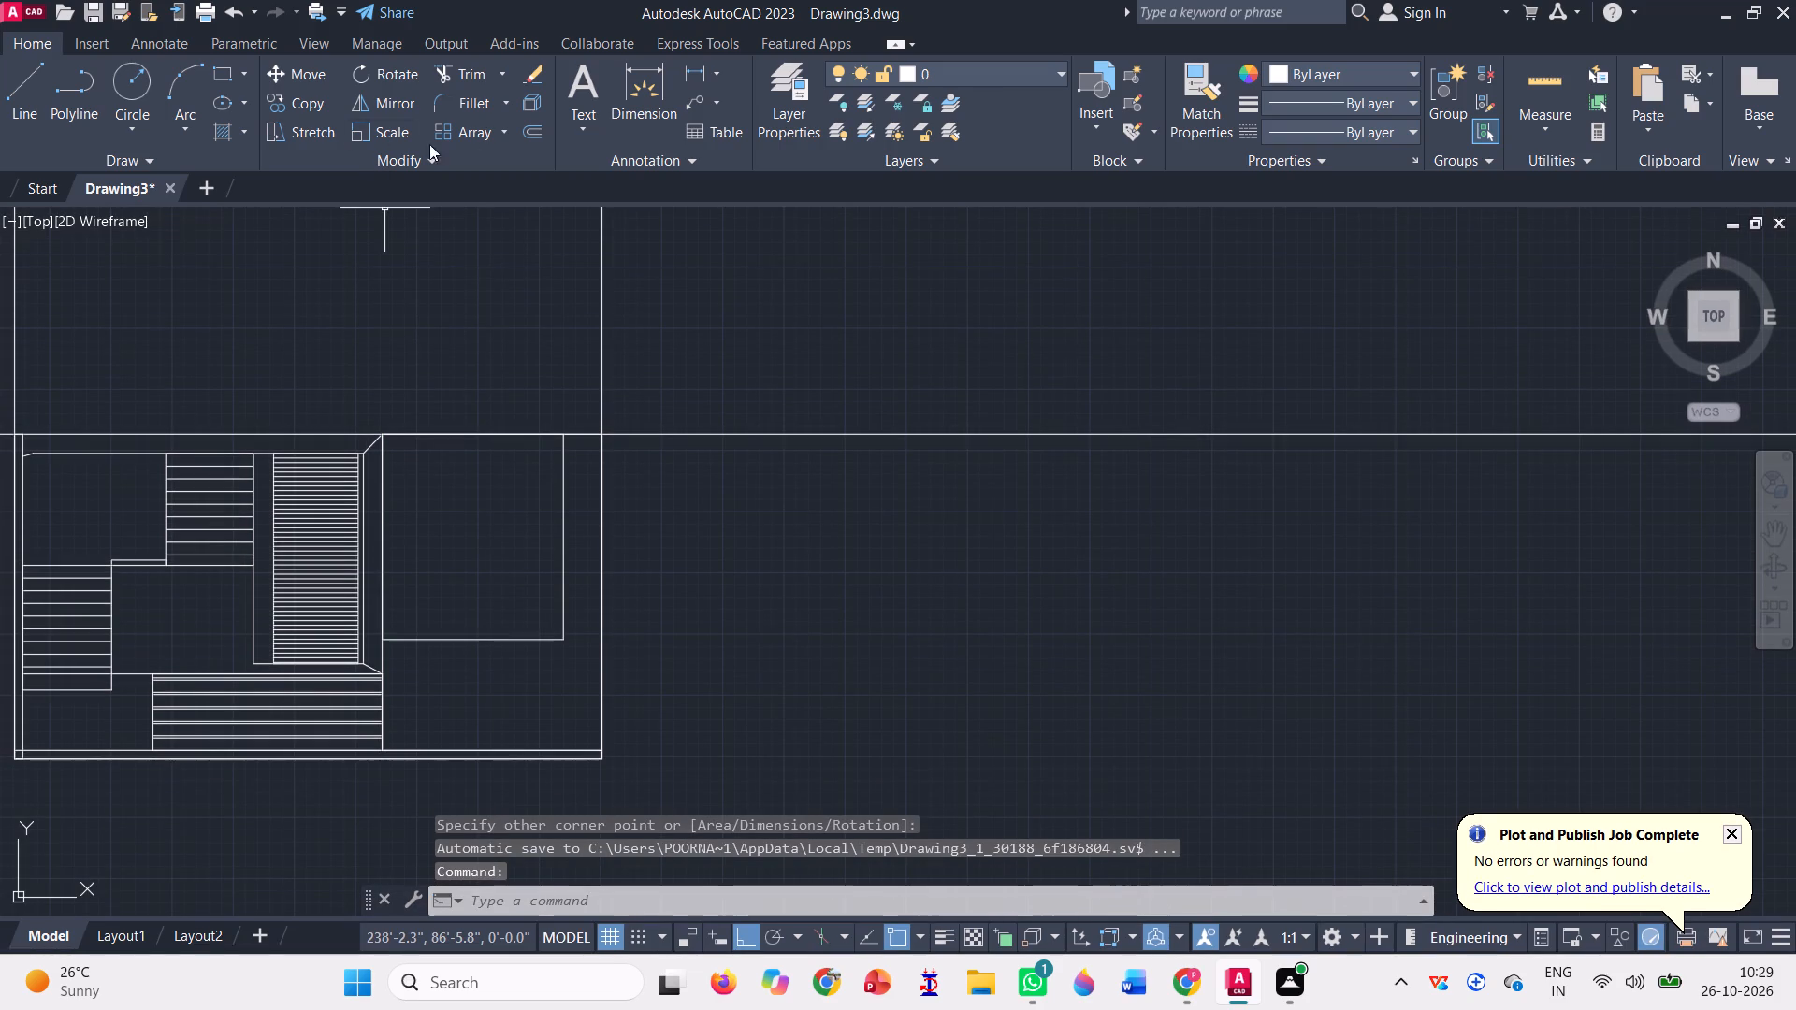
Offset the new east rectangle inward through a point just inside its east edge to form a narrow border.
{"action": "left_click", "coordinate": [532, 135]}
{"action": "key", "text": "space"}
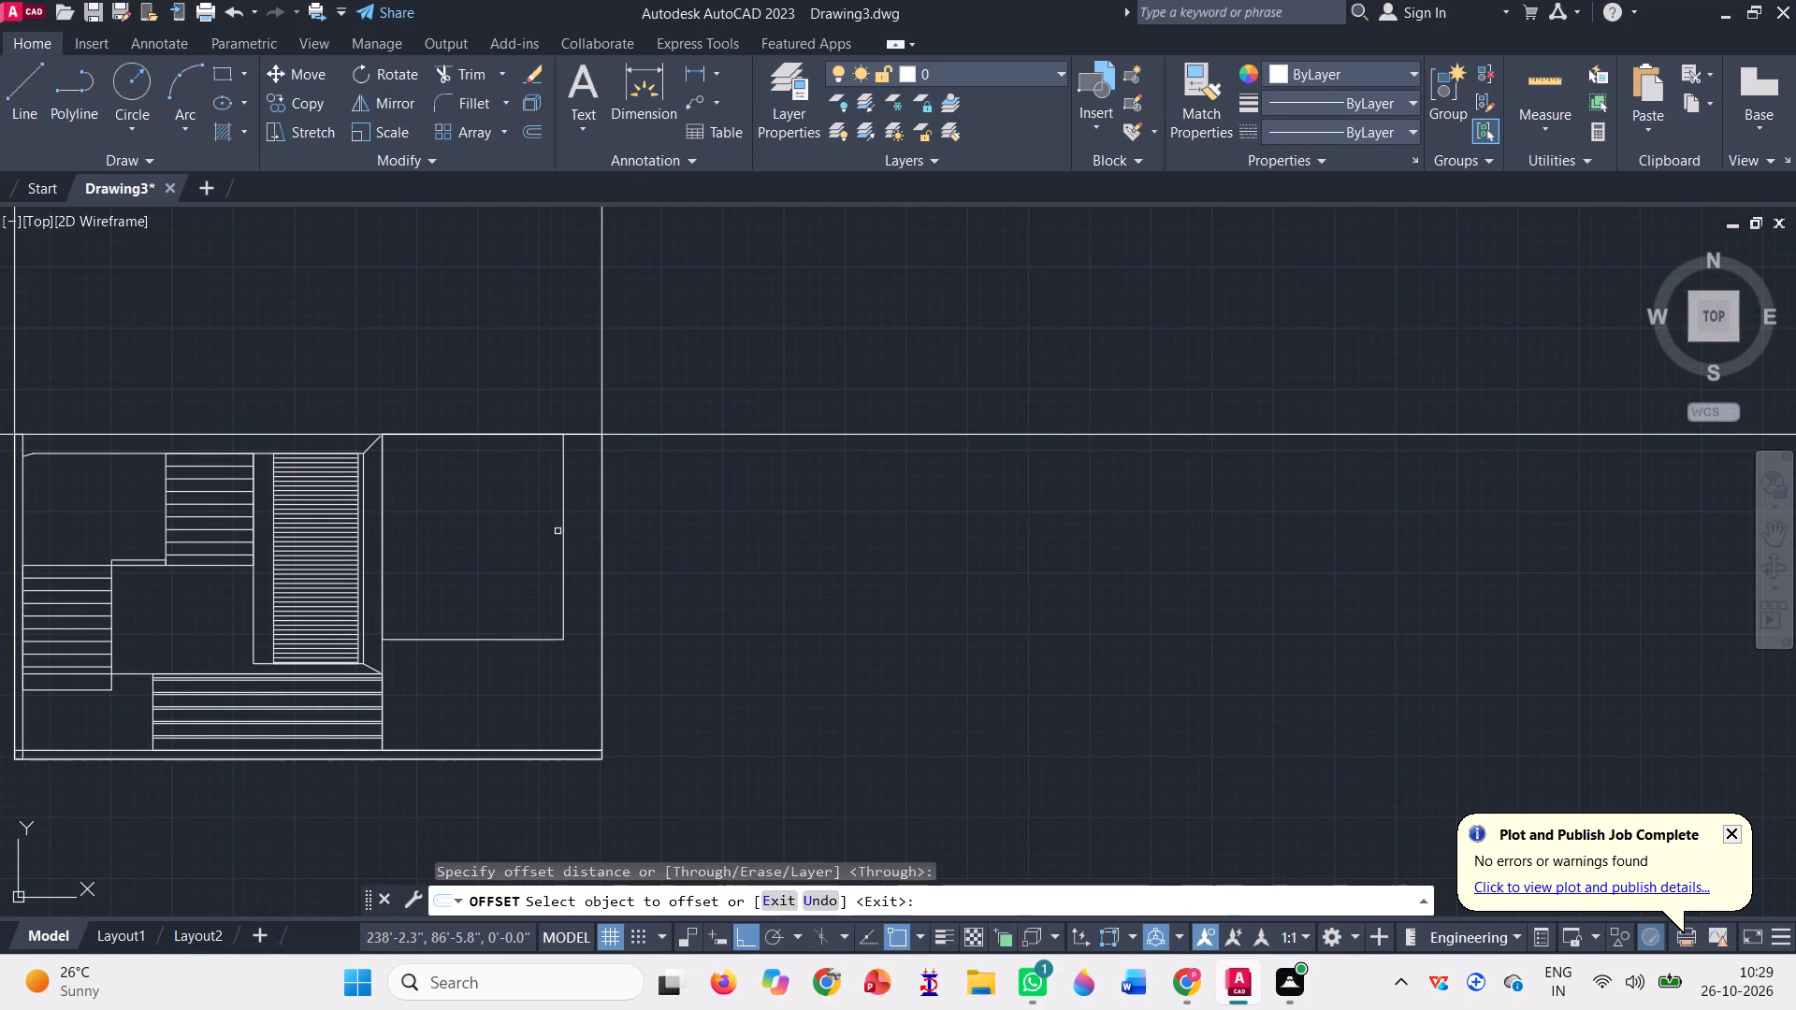
{"action": "left_click", "coordinate": [563, 545]}
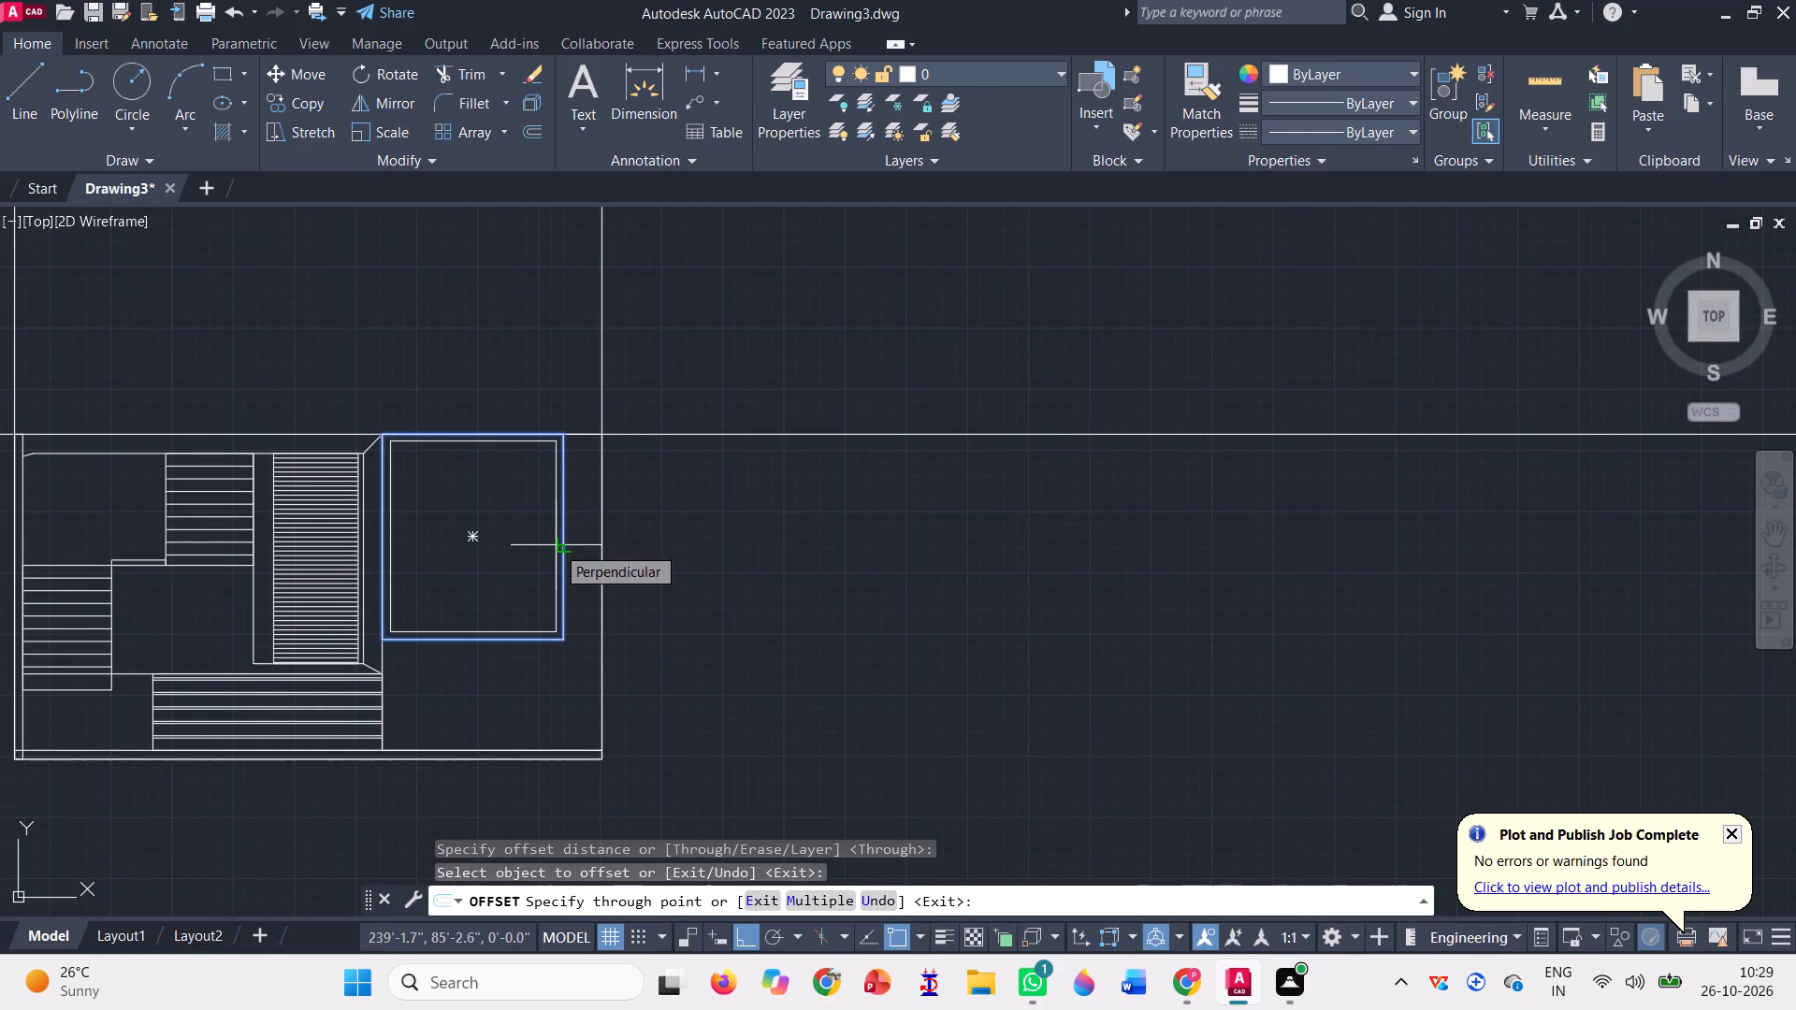
{"action": "left_click", "coordinate": [556, 545]}
{"action": "left_click", "coordinate": [563, 572]}
{"action": "scroll", "coordinate": [552, 553], "scroll_direction": "up", "scroll_amount": 2}
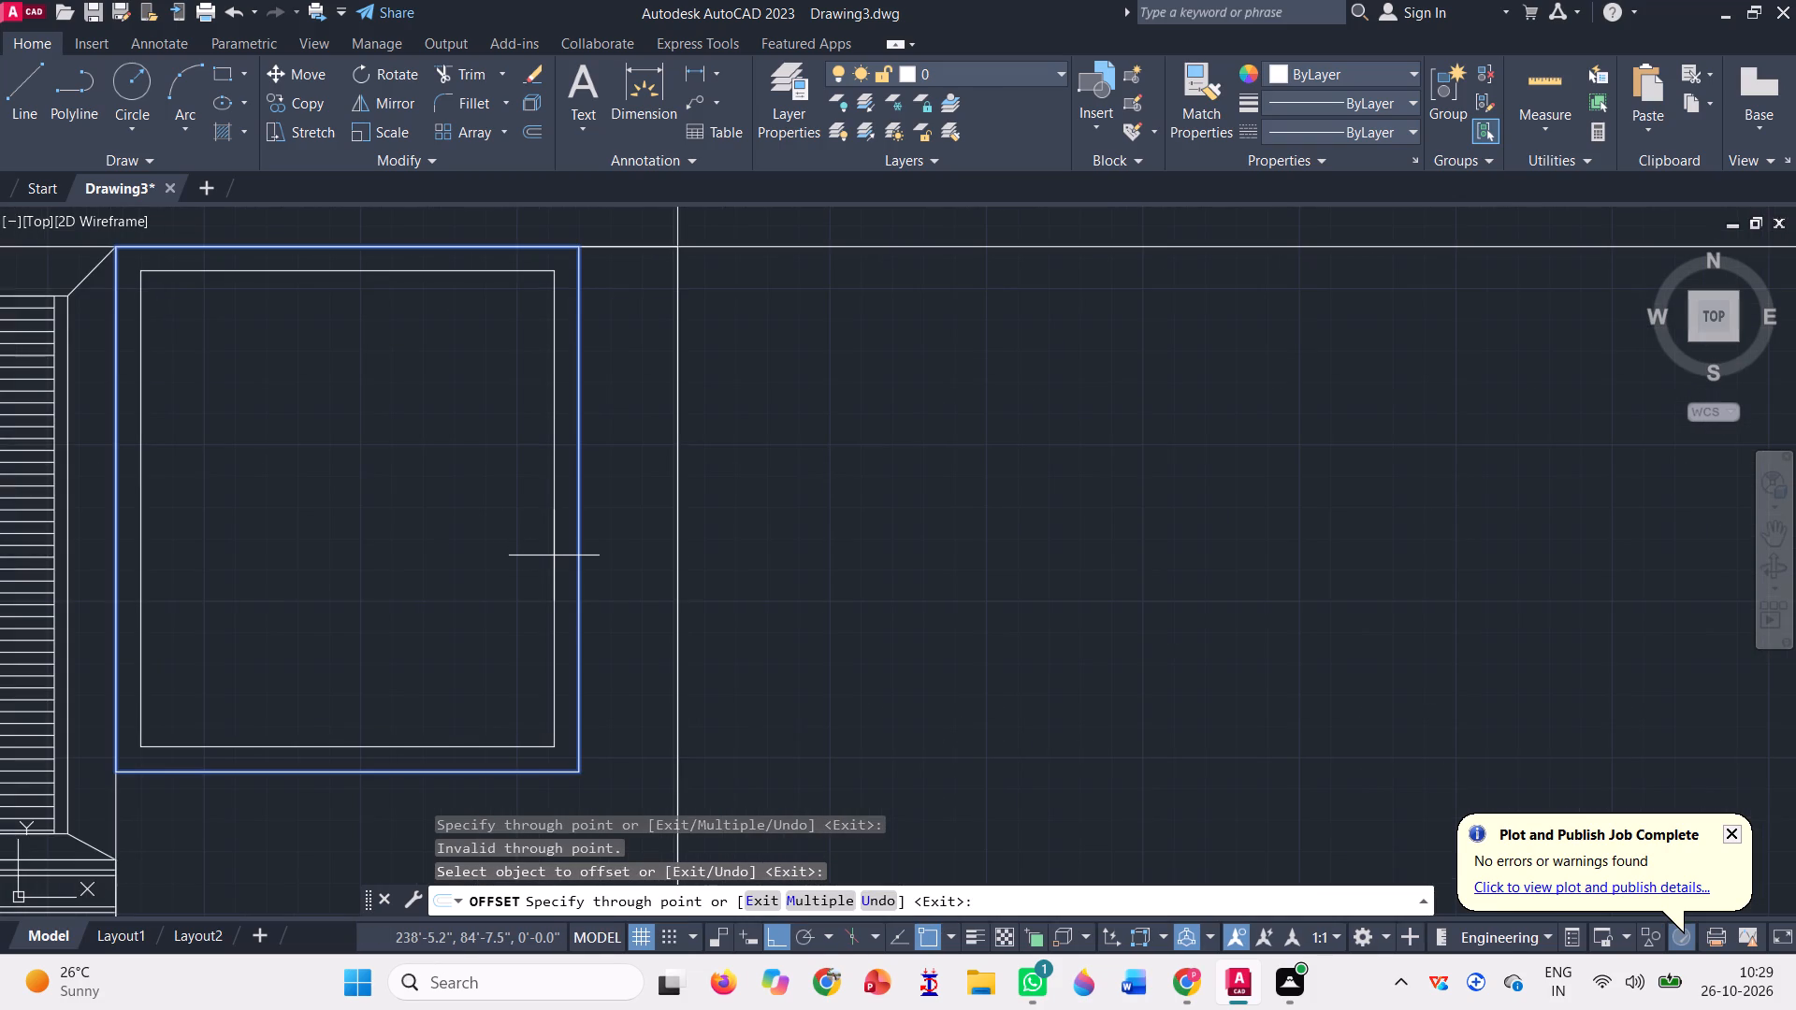
{"action": "left_click", "coordinate": [554, 555]}
{"action": "scroll", "coordinate": [558, 605], "scroll_direction": "down", "scroll_amount": 3}
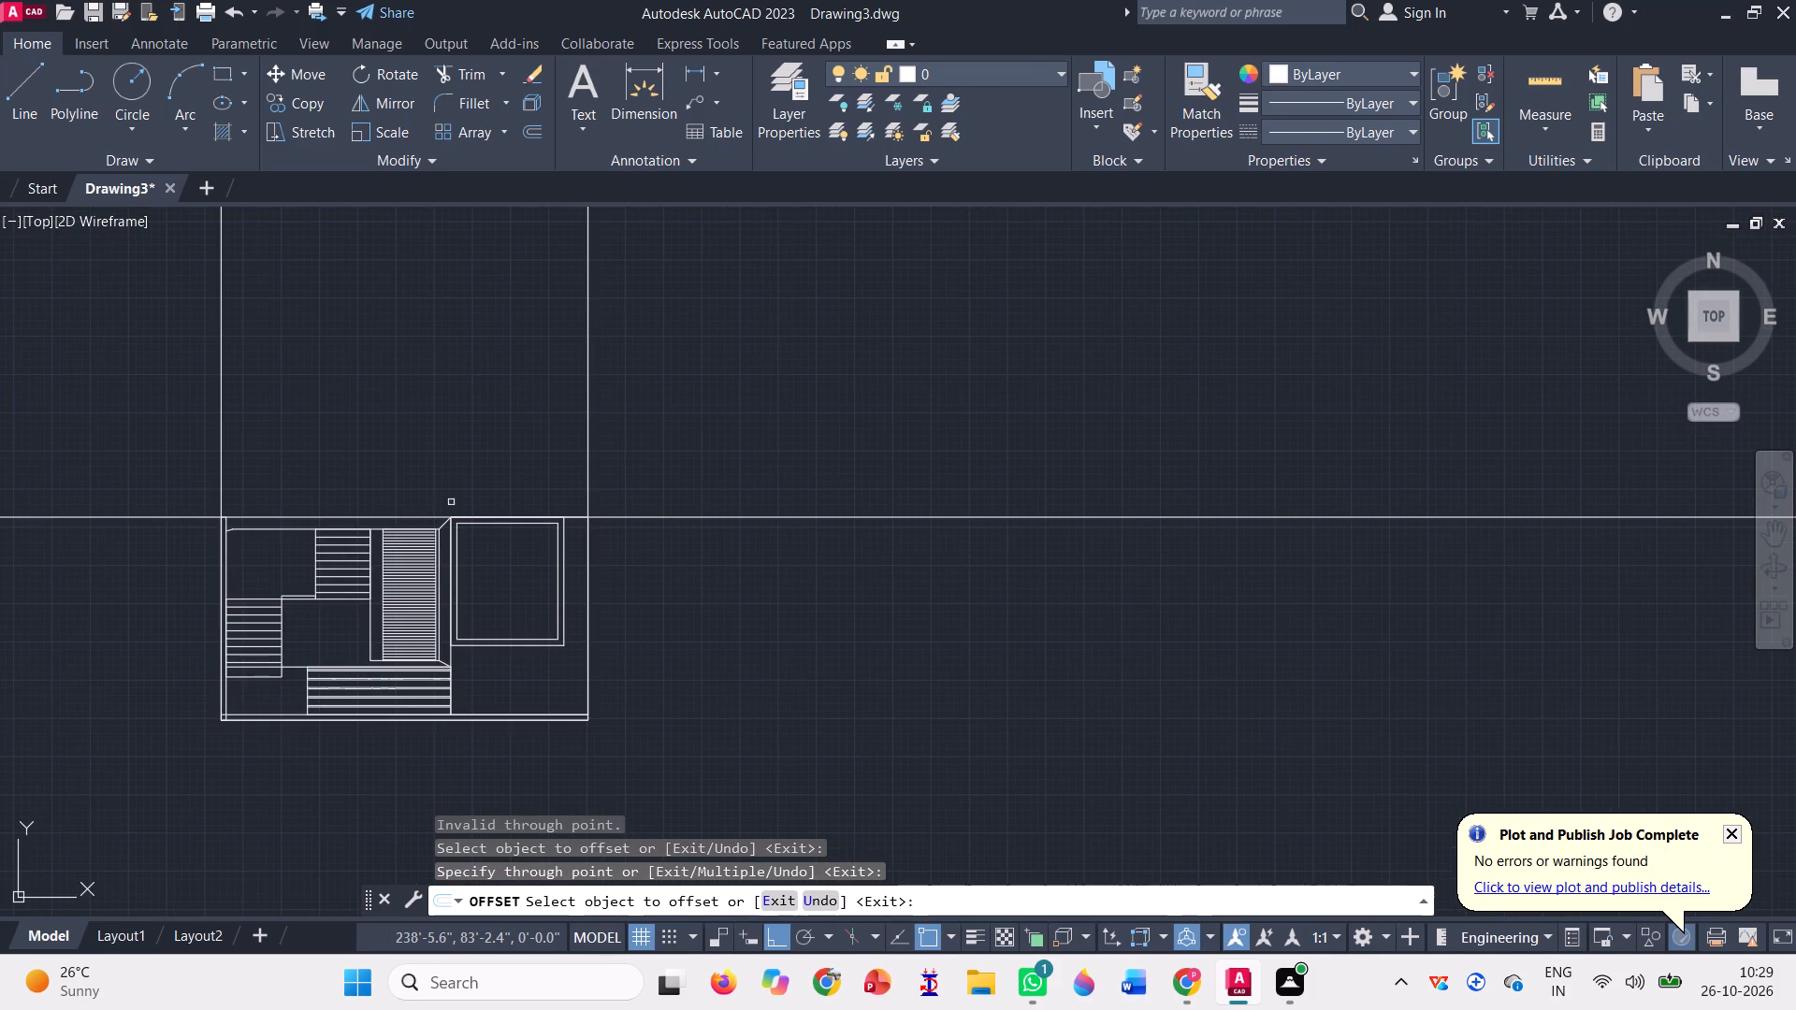
{"action": "key", "text": "grave"}
{"action": "scroll", "coordinate": [397, 519], "scroll_direction": "up", "scroll_amount": 3}
{"action": "key", "text": "grave"}
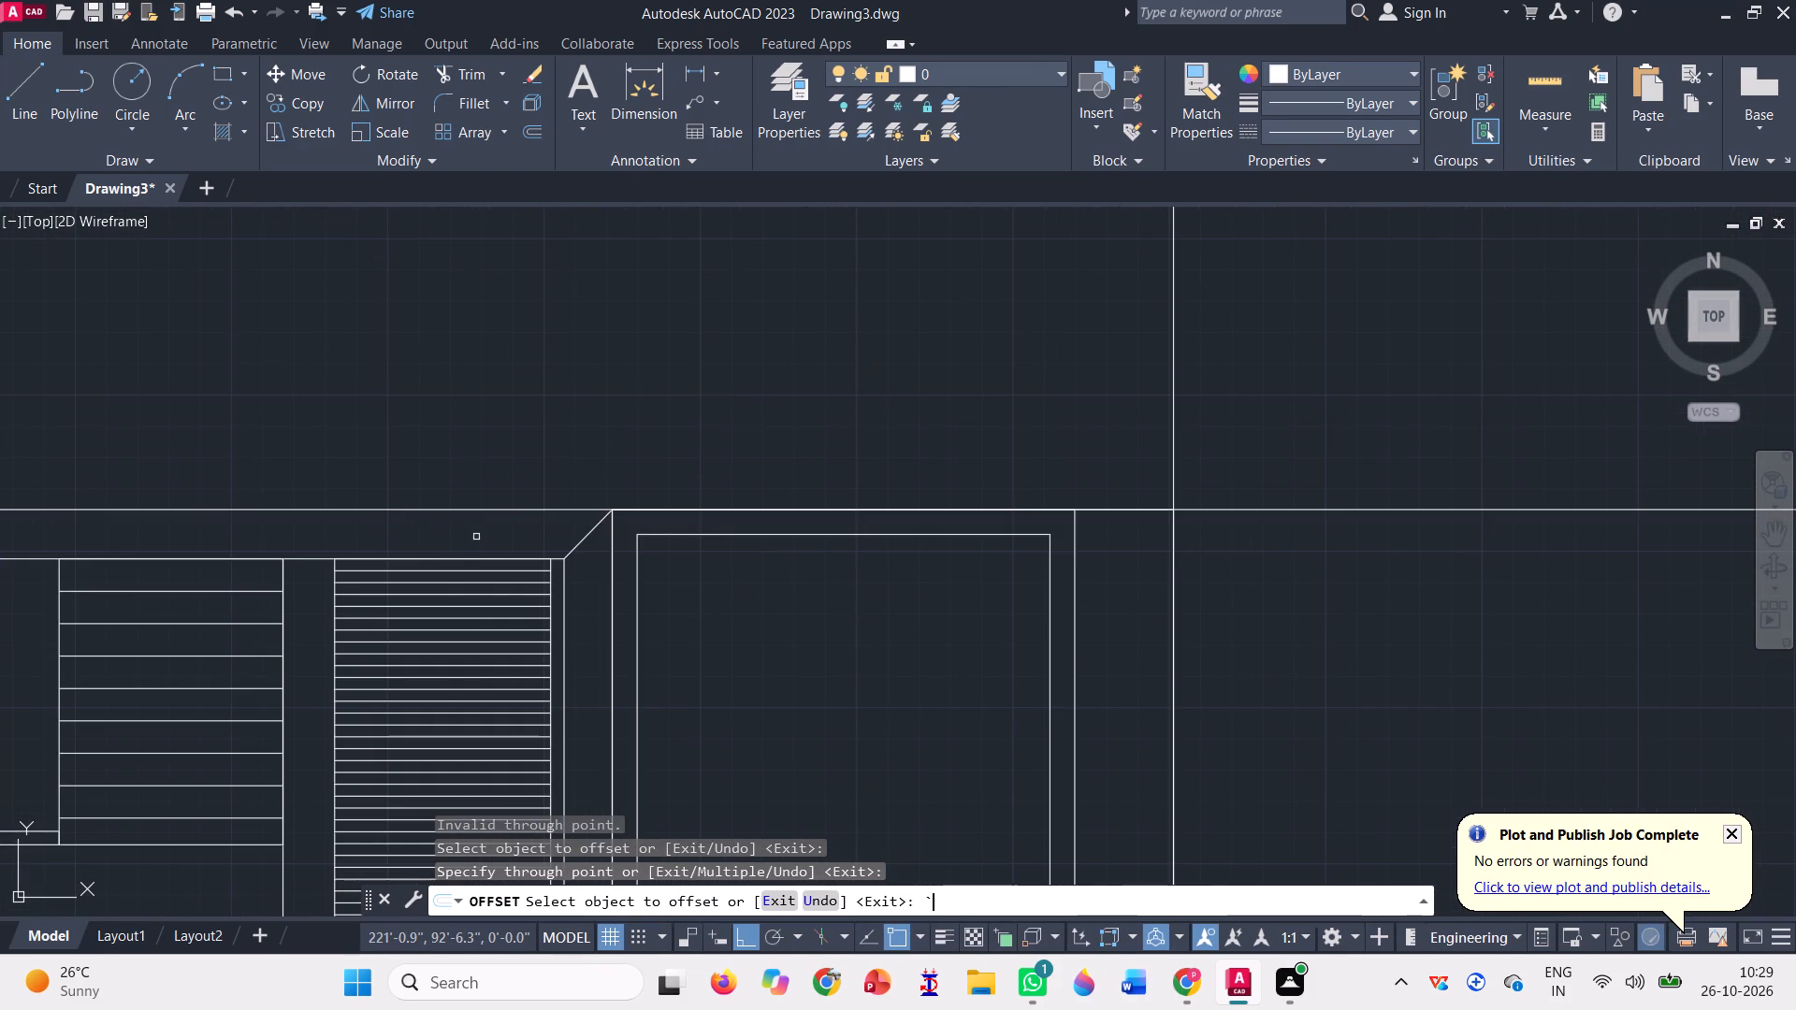
{"action": "key", "text": "Escape"}
Move the horizontal construction line on the layout's north edge a short distance north along the east boundary.
{"action": "scroll", "coordinate": [482, 534], "scroll_direction": "down", "scroll_amount": 2}
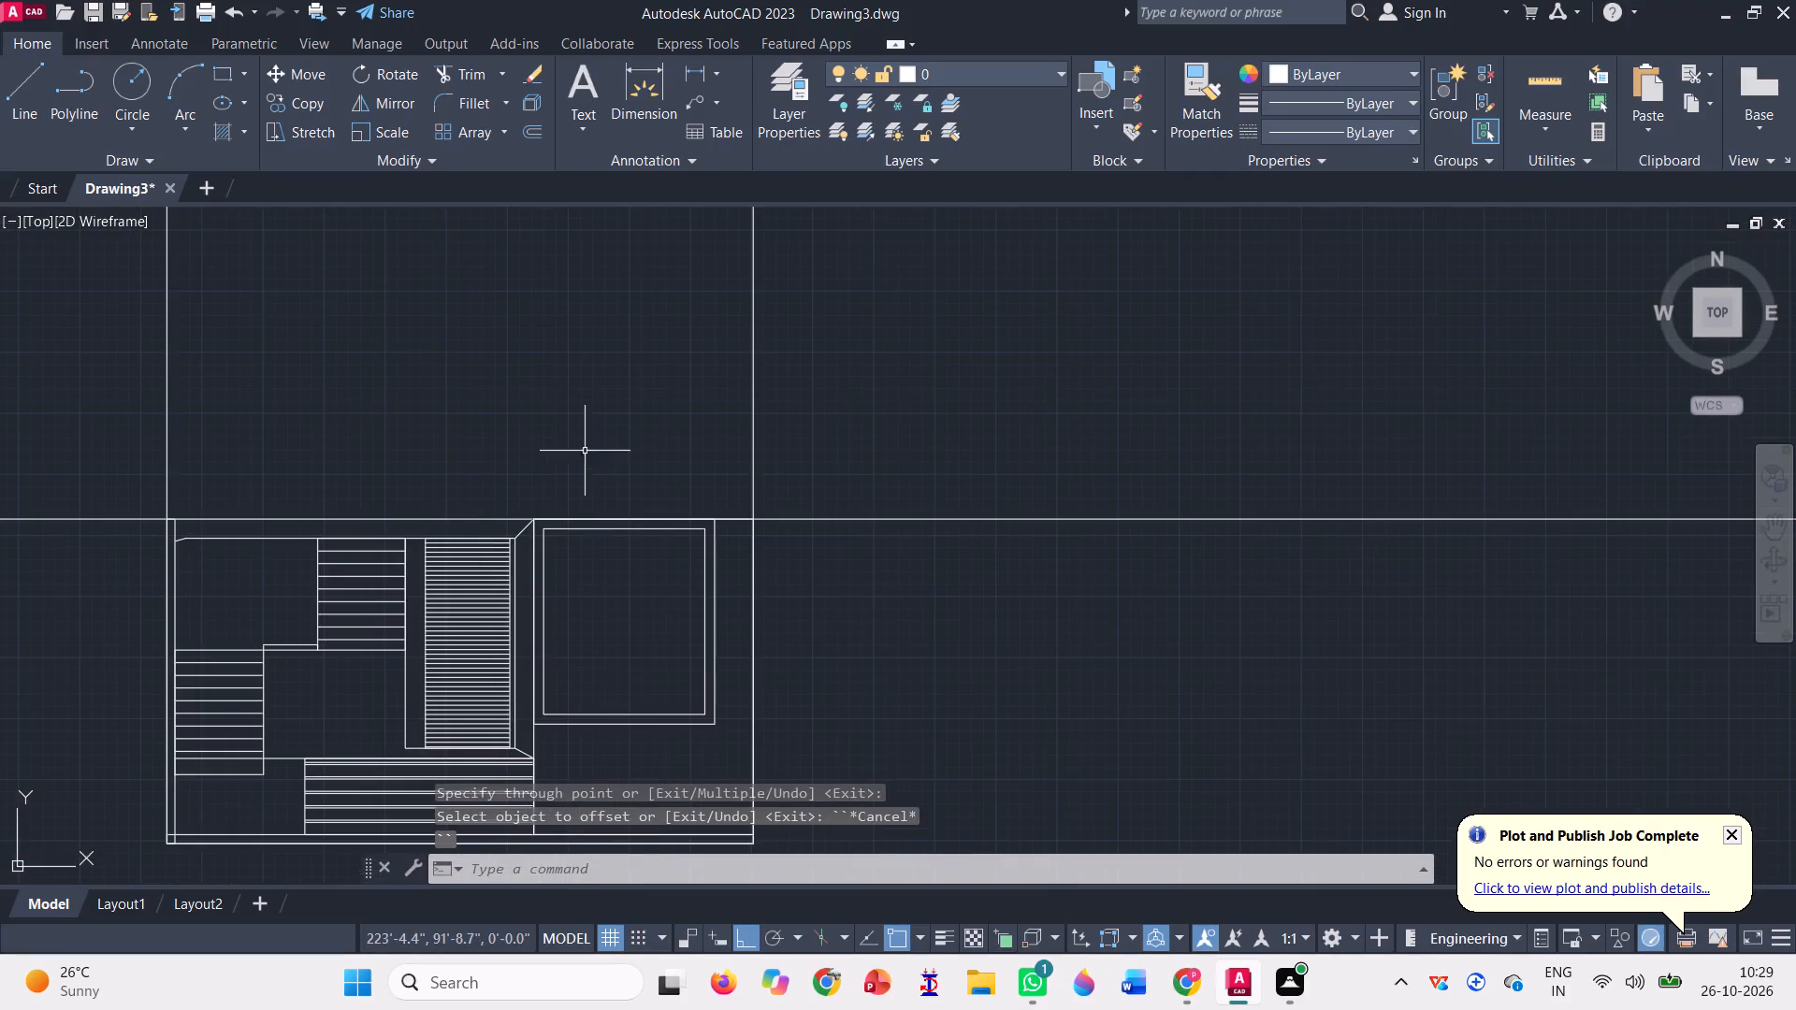
{"action": "left_click", "coordinate": [808, 570]}
{"action": "left_click", "coordinate": [780, 462]}
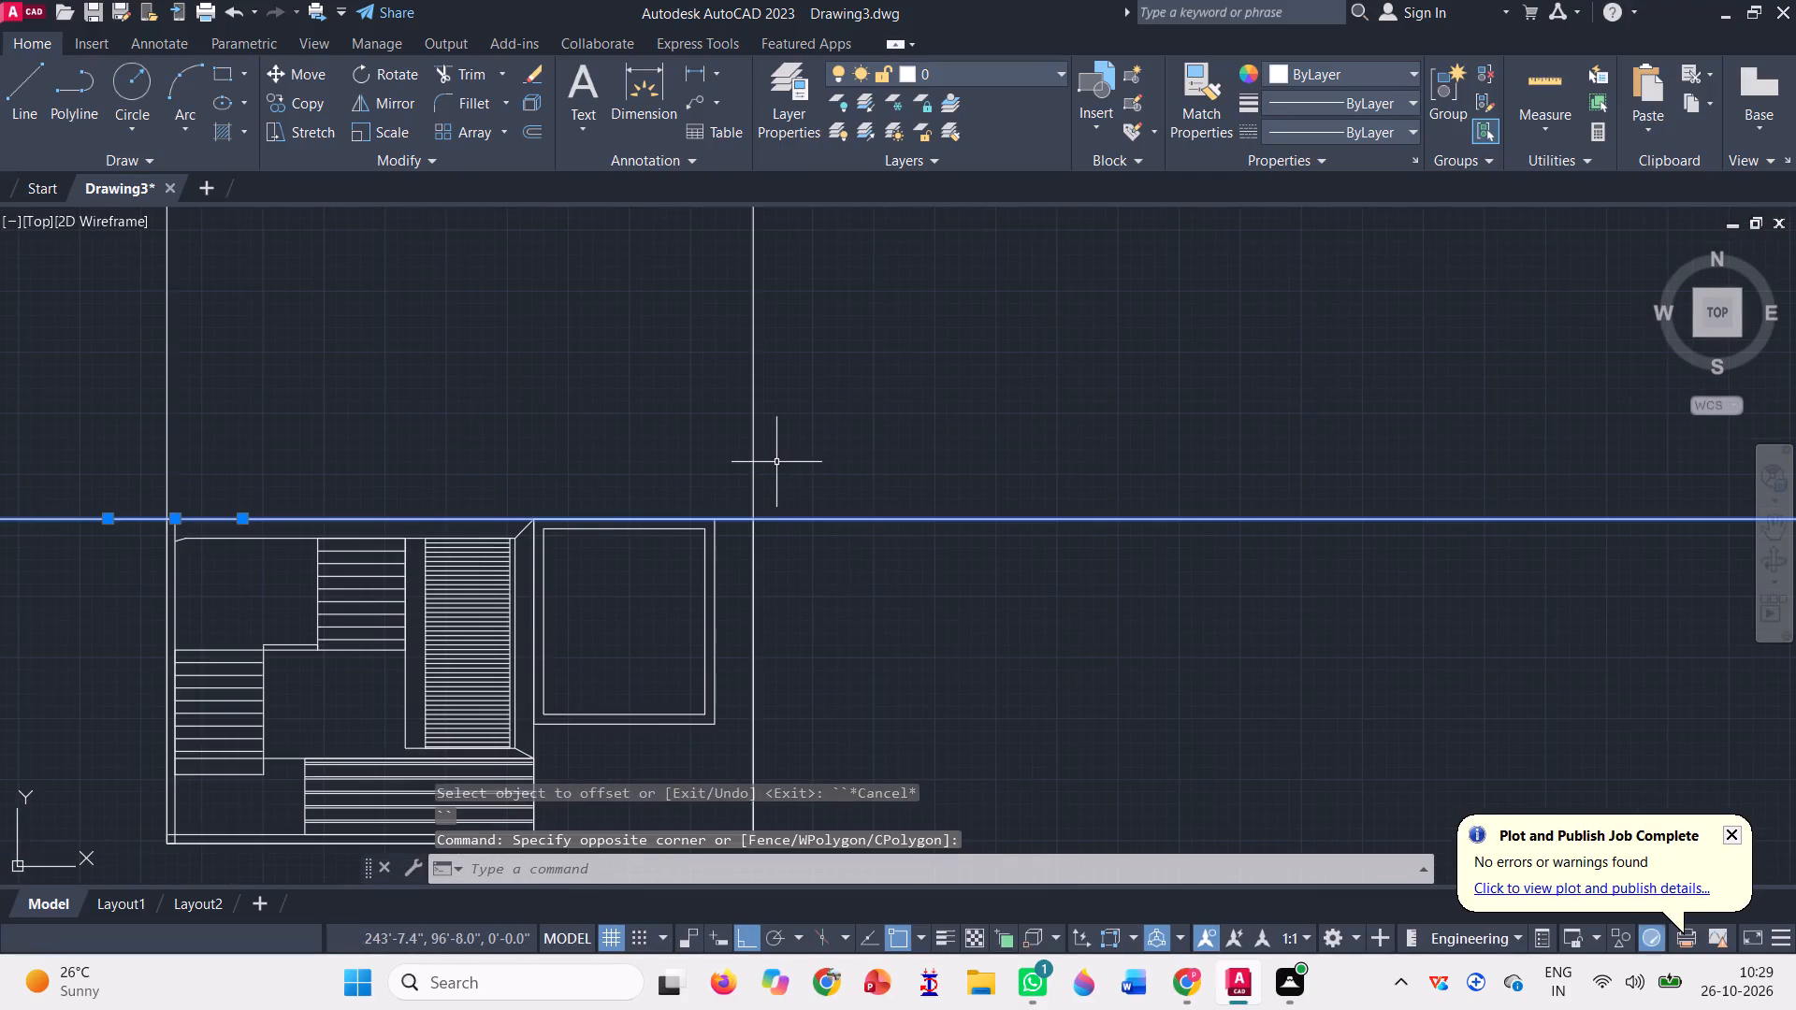
{"action": "type", "text": "m"}
{"action": "key", "text": "space"}
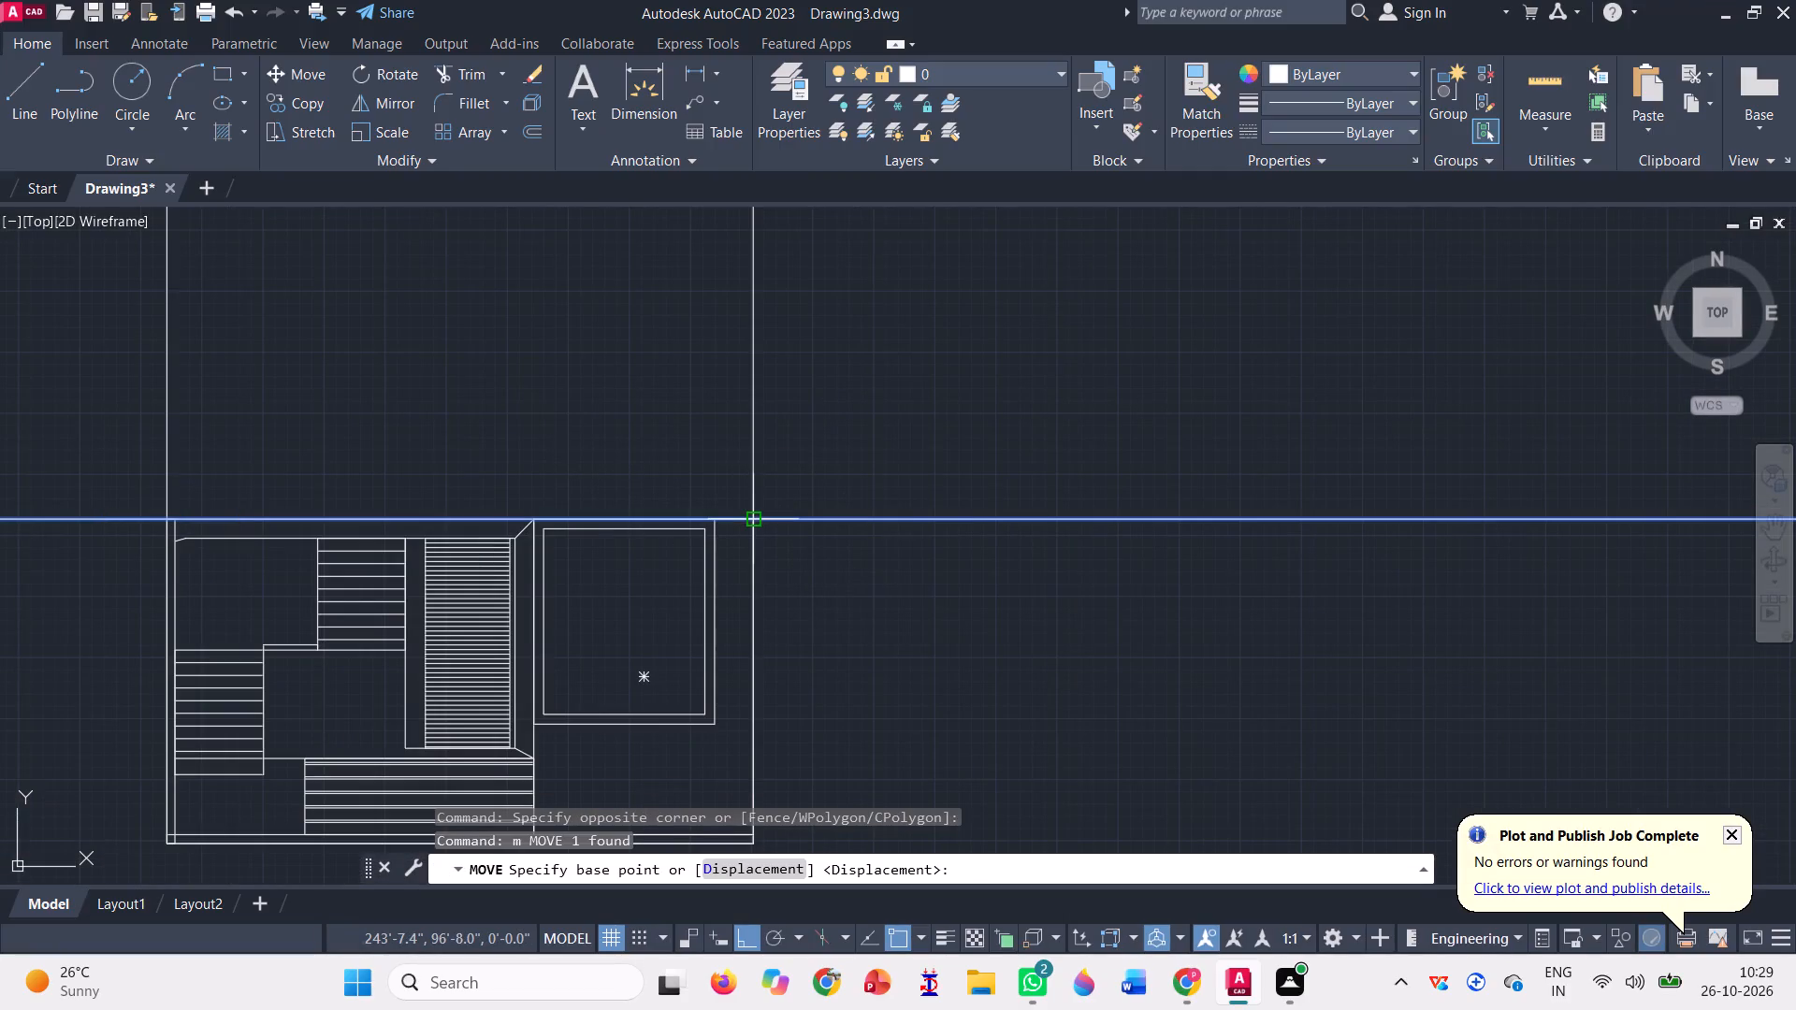
{"action": "left_click", "coordinate": [750, 513]}
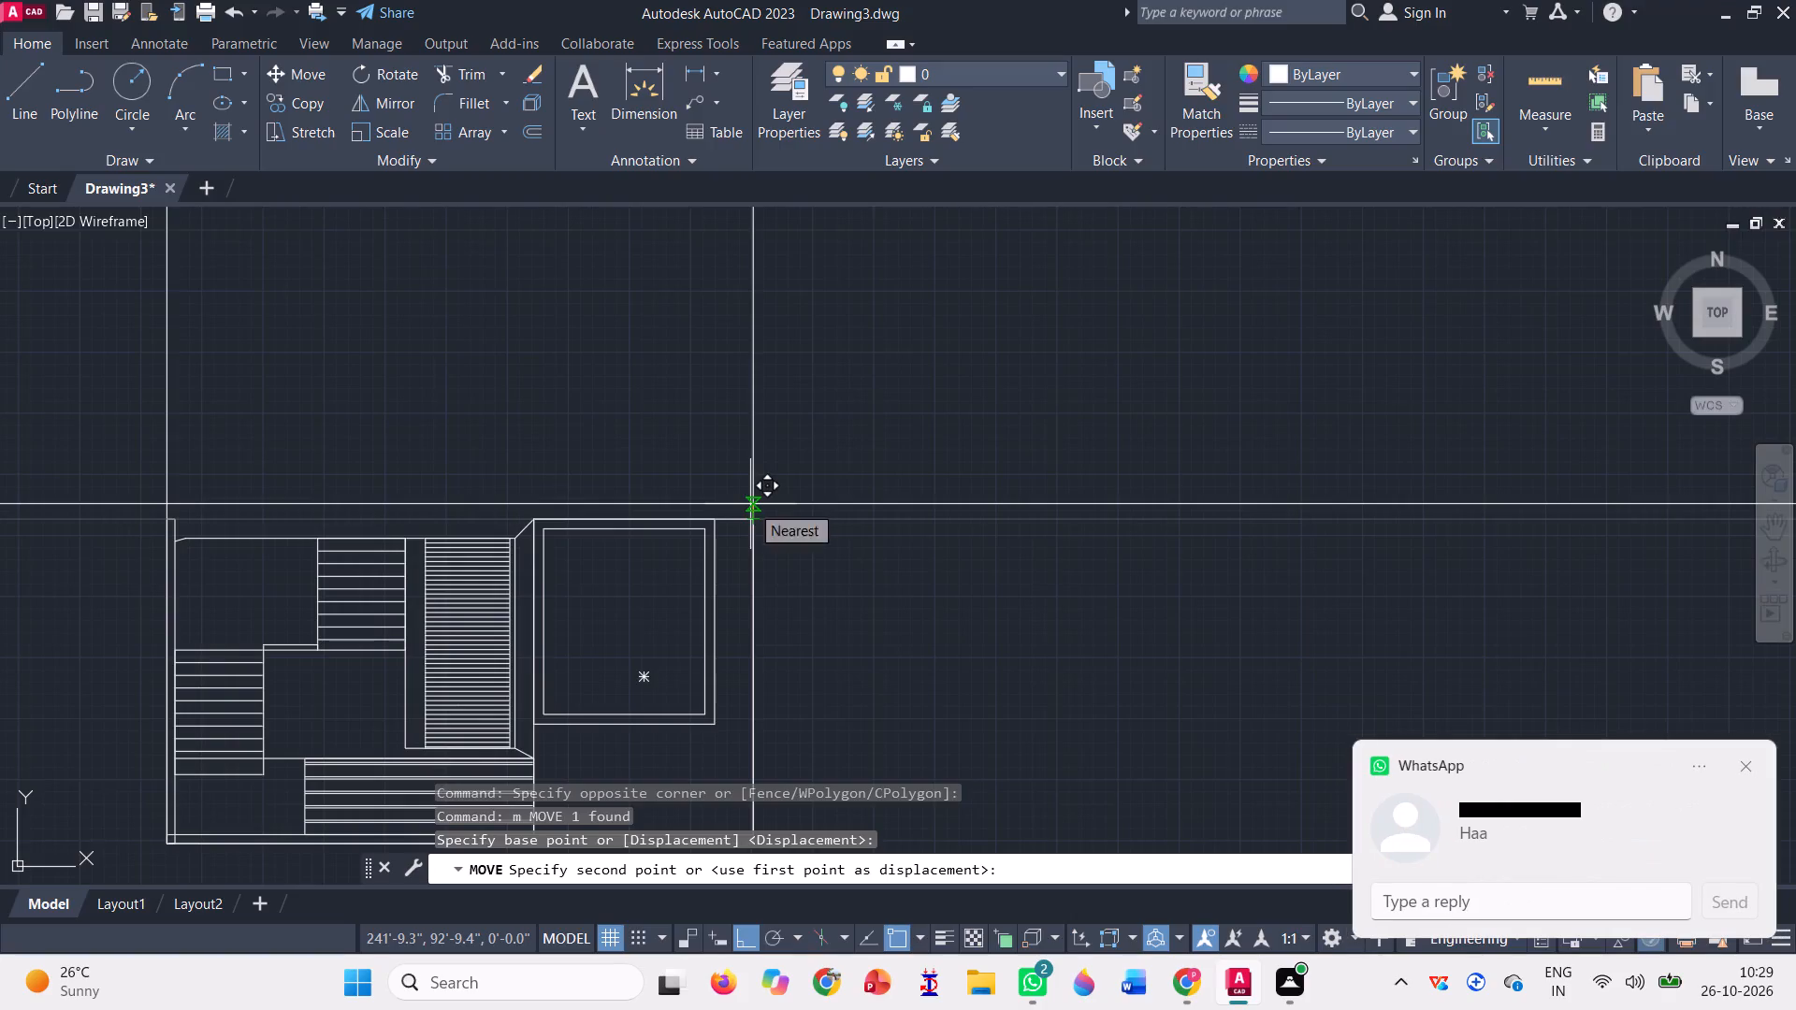
{"action": "left_click", "coordinate": [750, 500]}
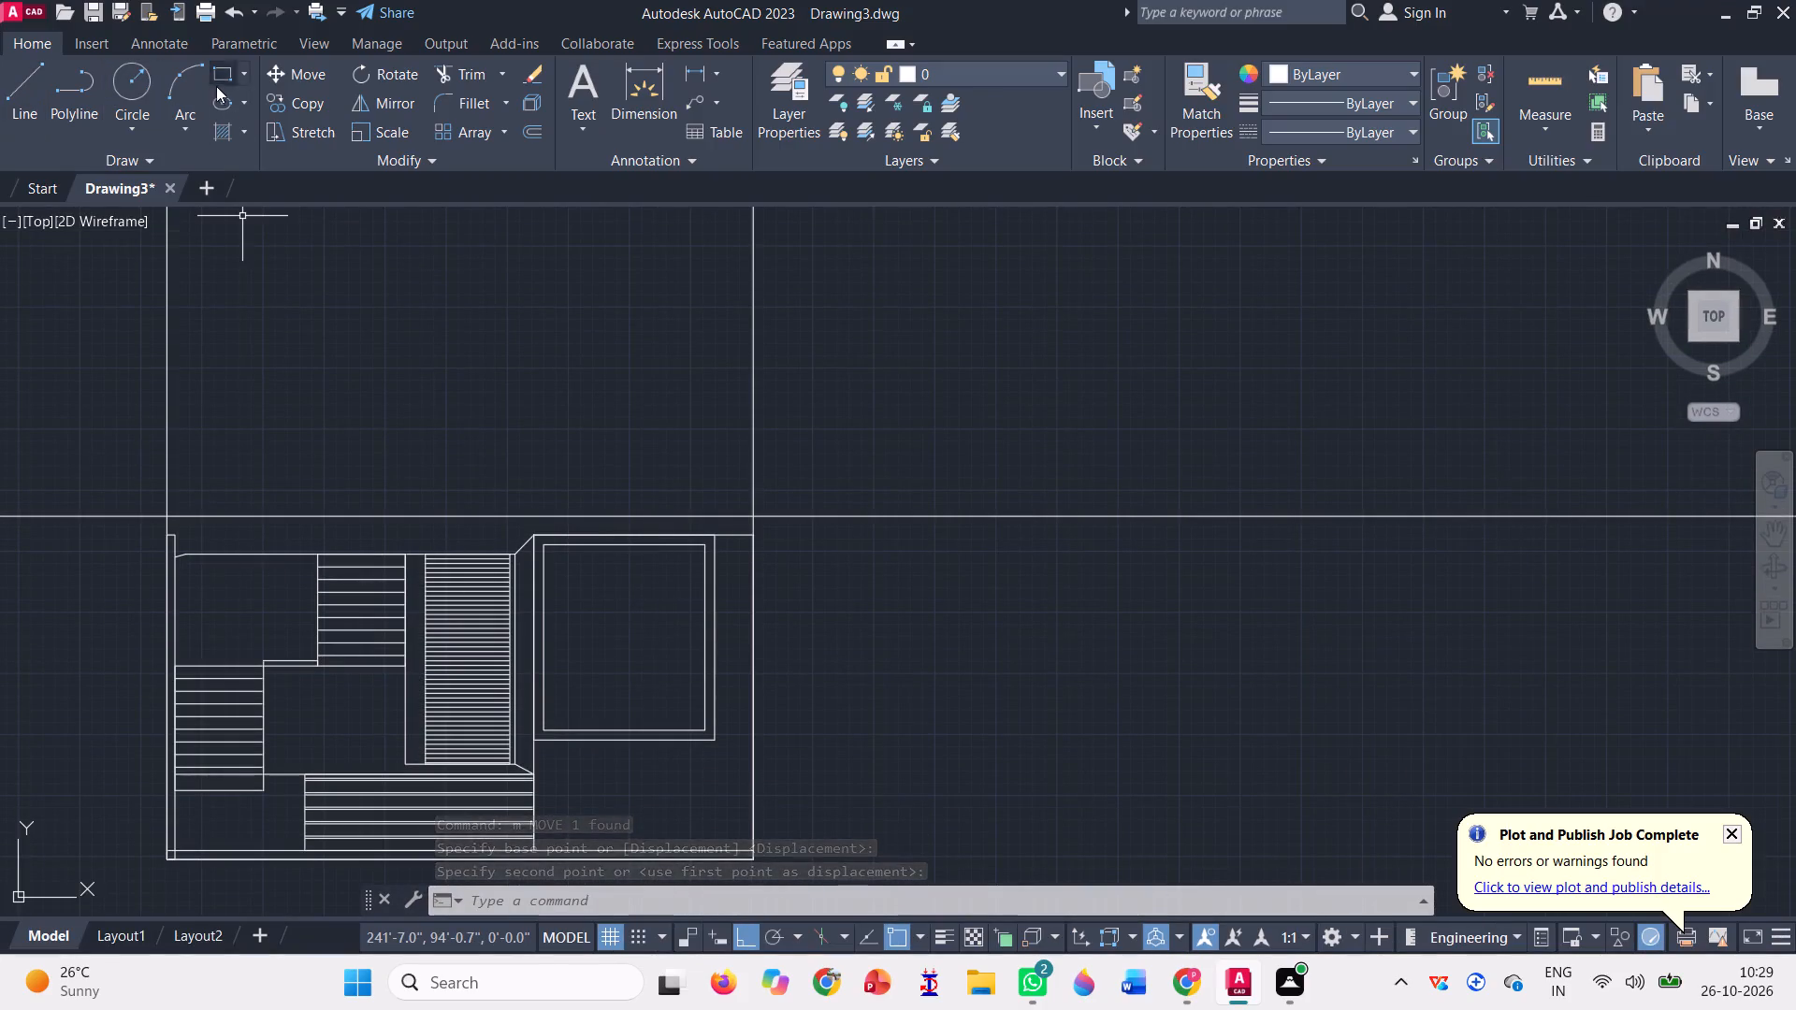
Draw a narrow rectangle along the west boundary from the moved construction line down to the layout's south edge, matching the existing strip's width.
{"action": "left_click", "coordinate": [215, 62]}
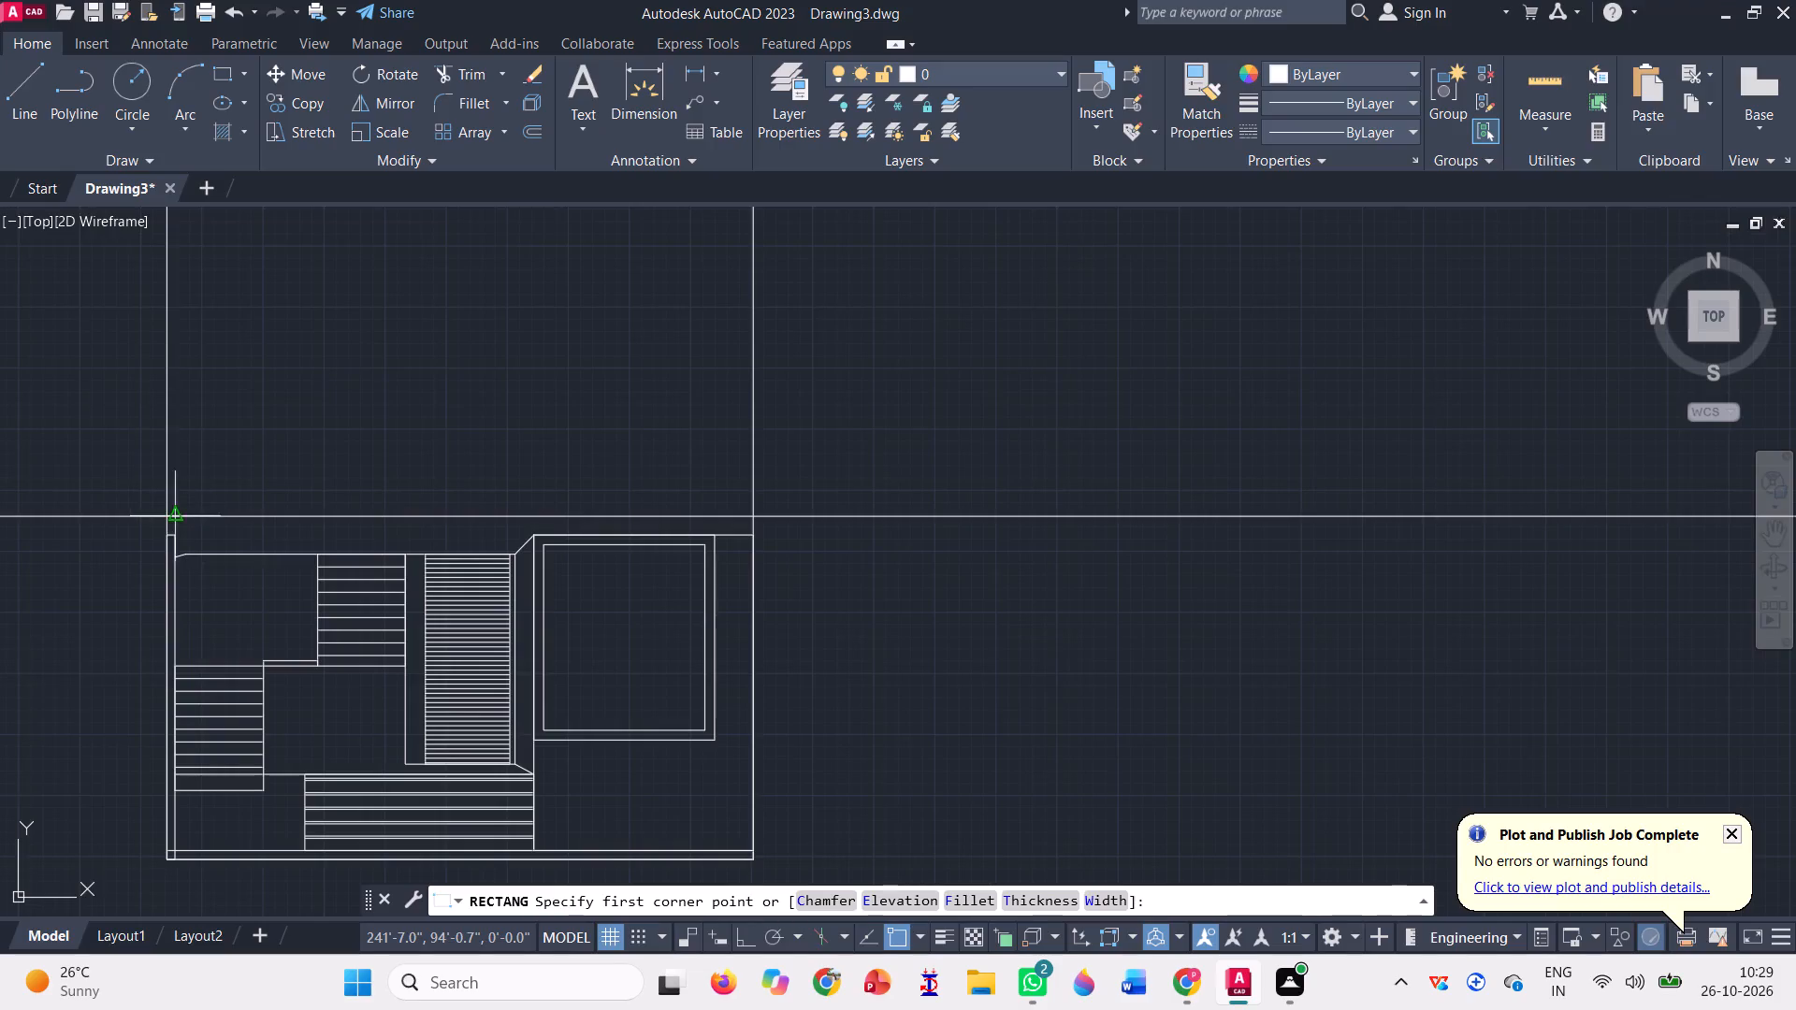
{"action": "left_click", "coordinate": [160, 509]}
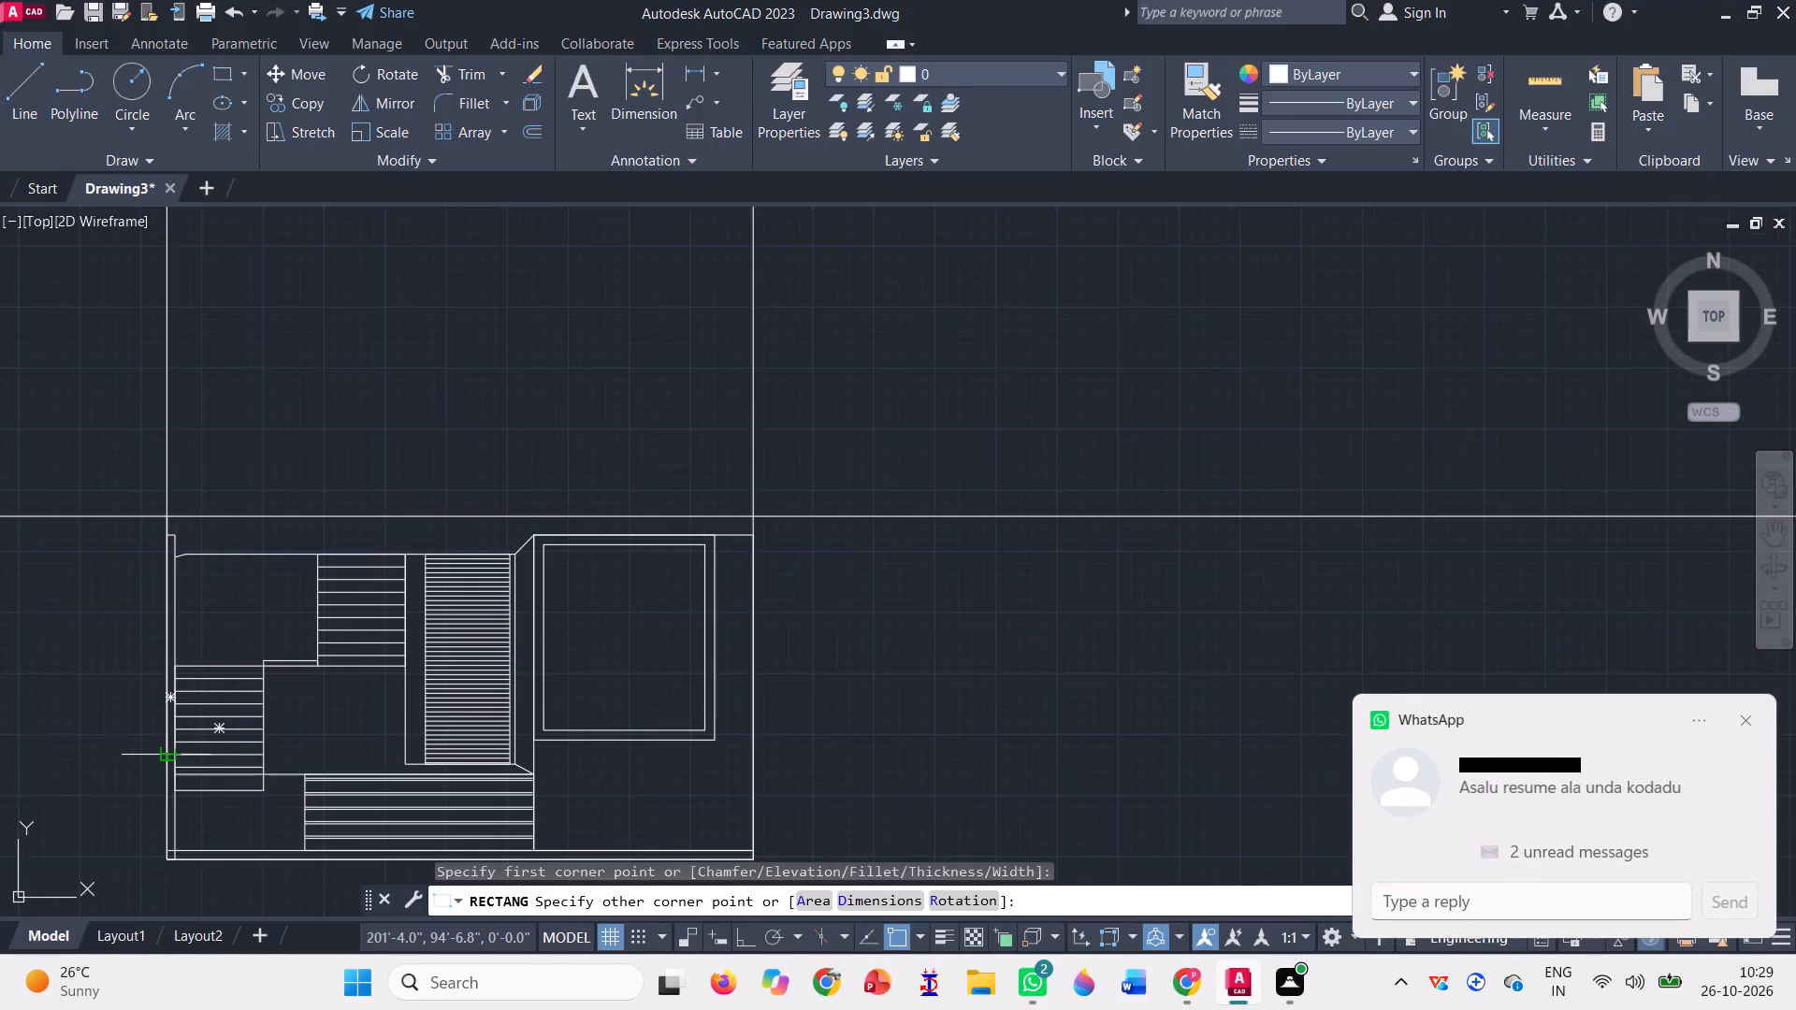
{"action": "scroll", "coordinate": [170, 859], "scroll_direction": "up", "scroll_amount": 3}
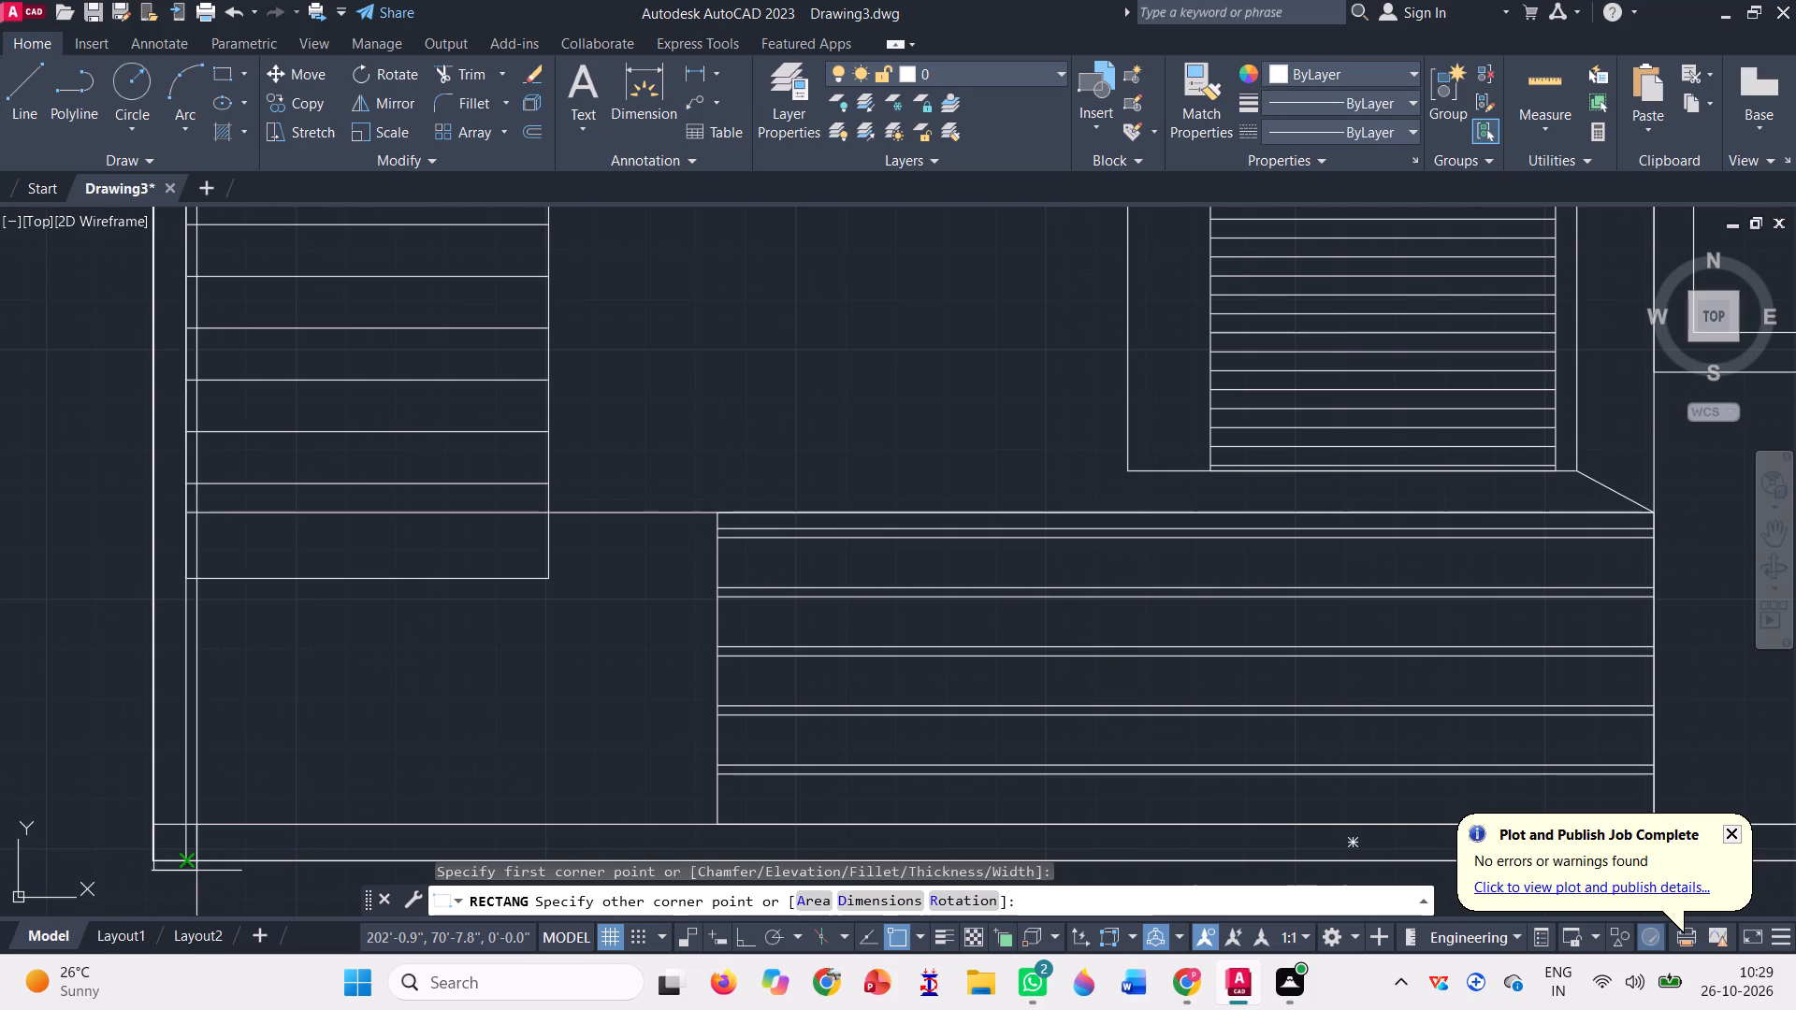
{"action": "left_click", "coordinate": [192, 864]}
Delete the old, shorter west strip rectangle.
{"action": "scroll", "coordinate": [236, 906], "scroll_direction": "down", "scroll_amount": 5}
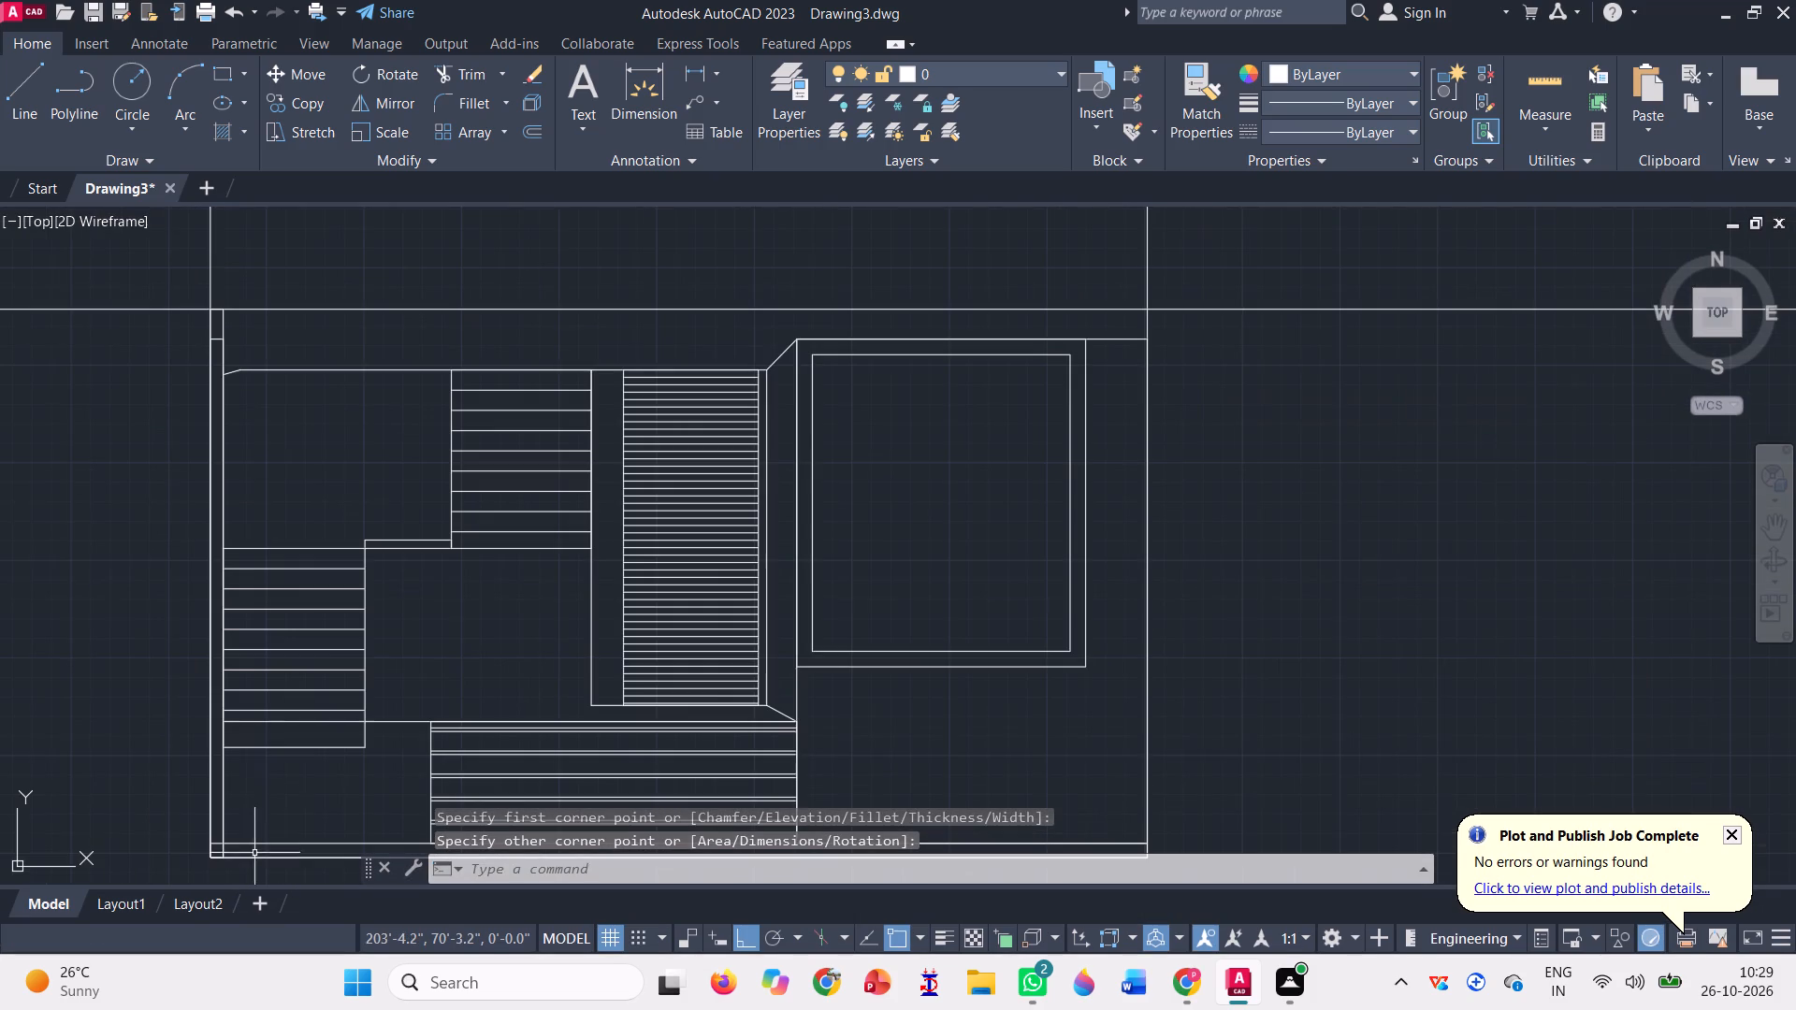
{"action": "scroll", "coordinate": [224, 314], "scroll_direction": "up", "scroll_amount": 3}
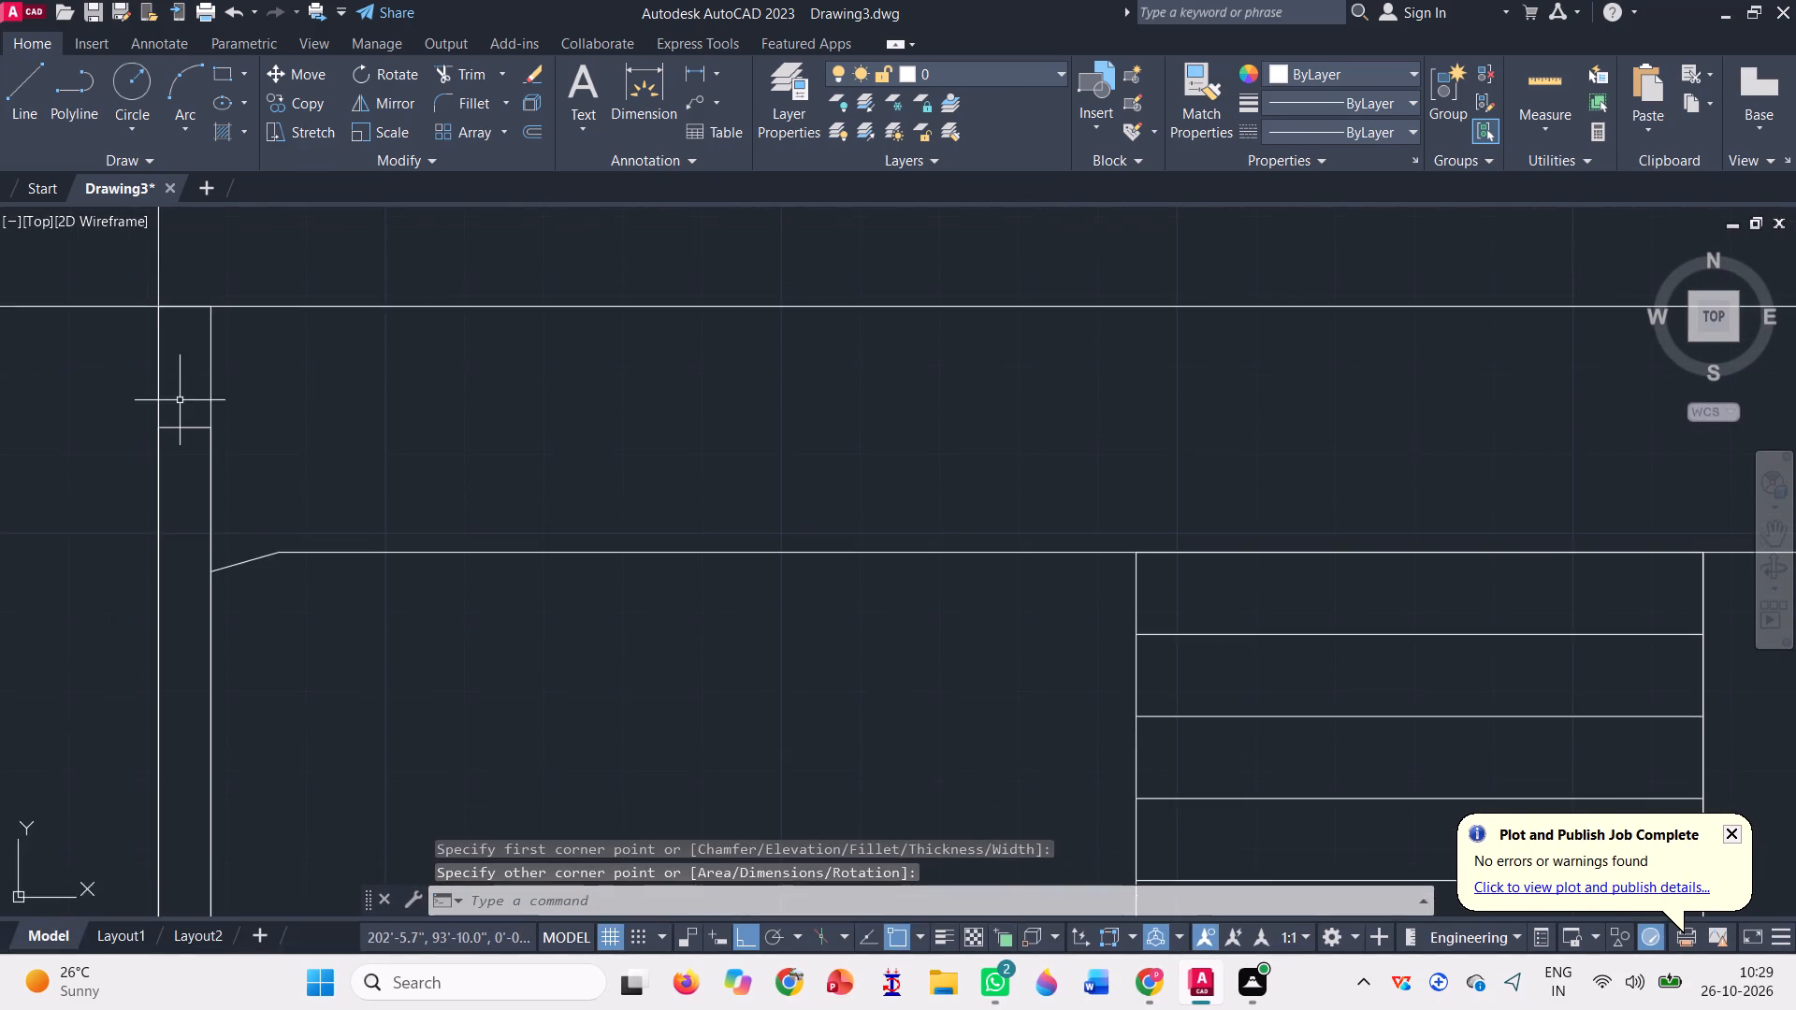
{"action": "left_click", "coordinate": [181, 443]}
{"action": "left_click", "coordinate": [172, 387]}
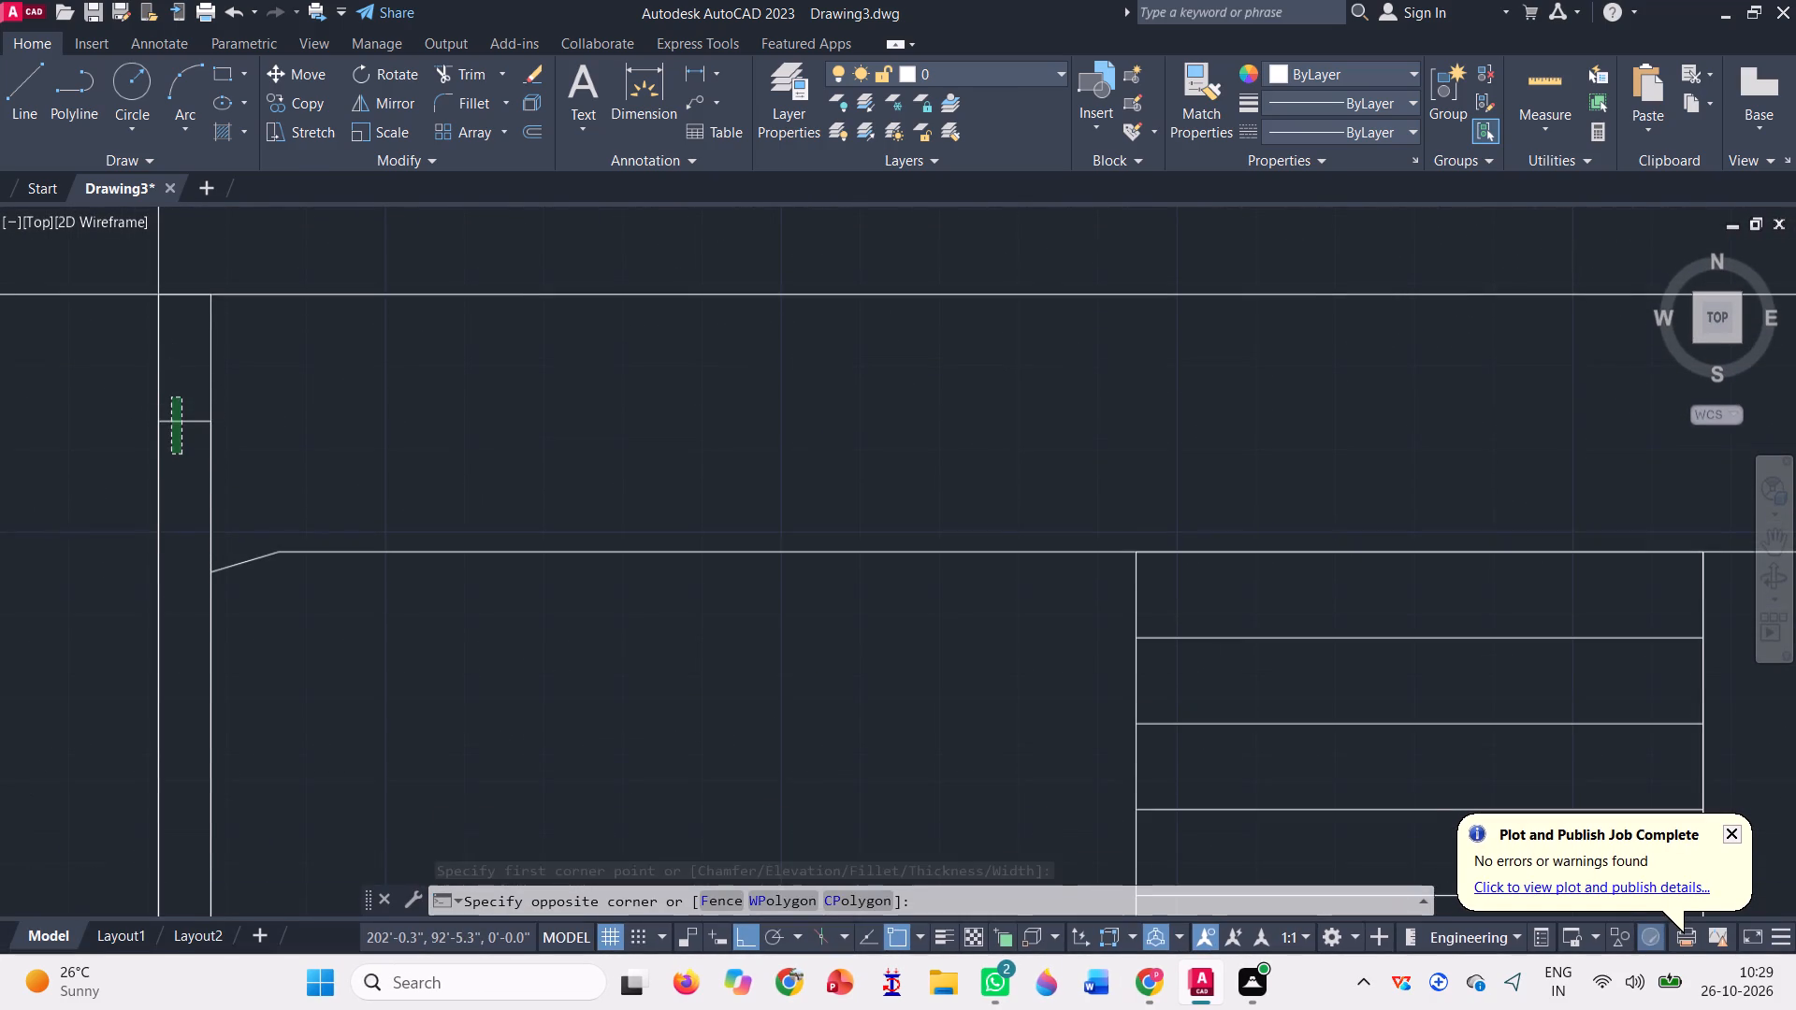
{"action": "scroll", "coordinate": [188, 442], "scroll_direction": "down", "scroll_amount": 7}
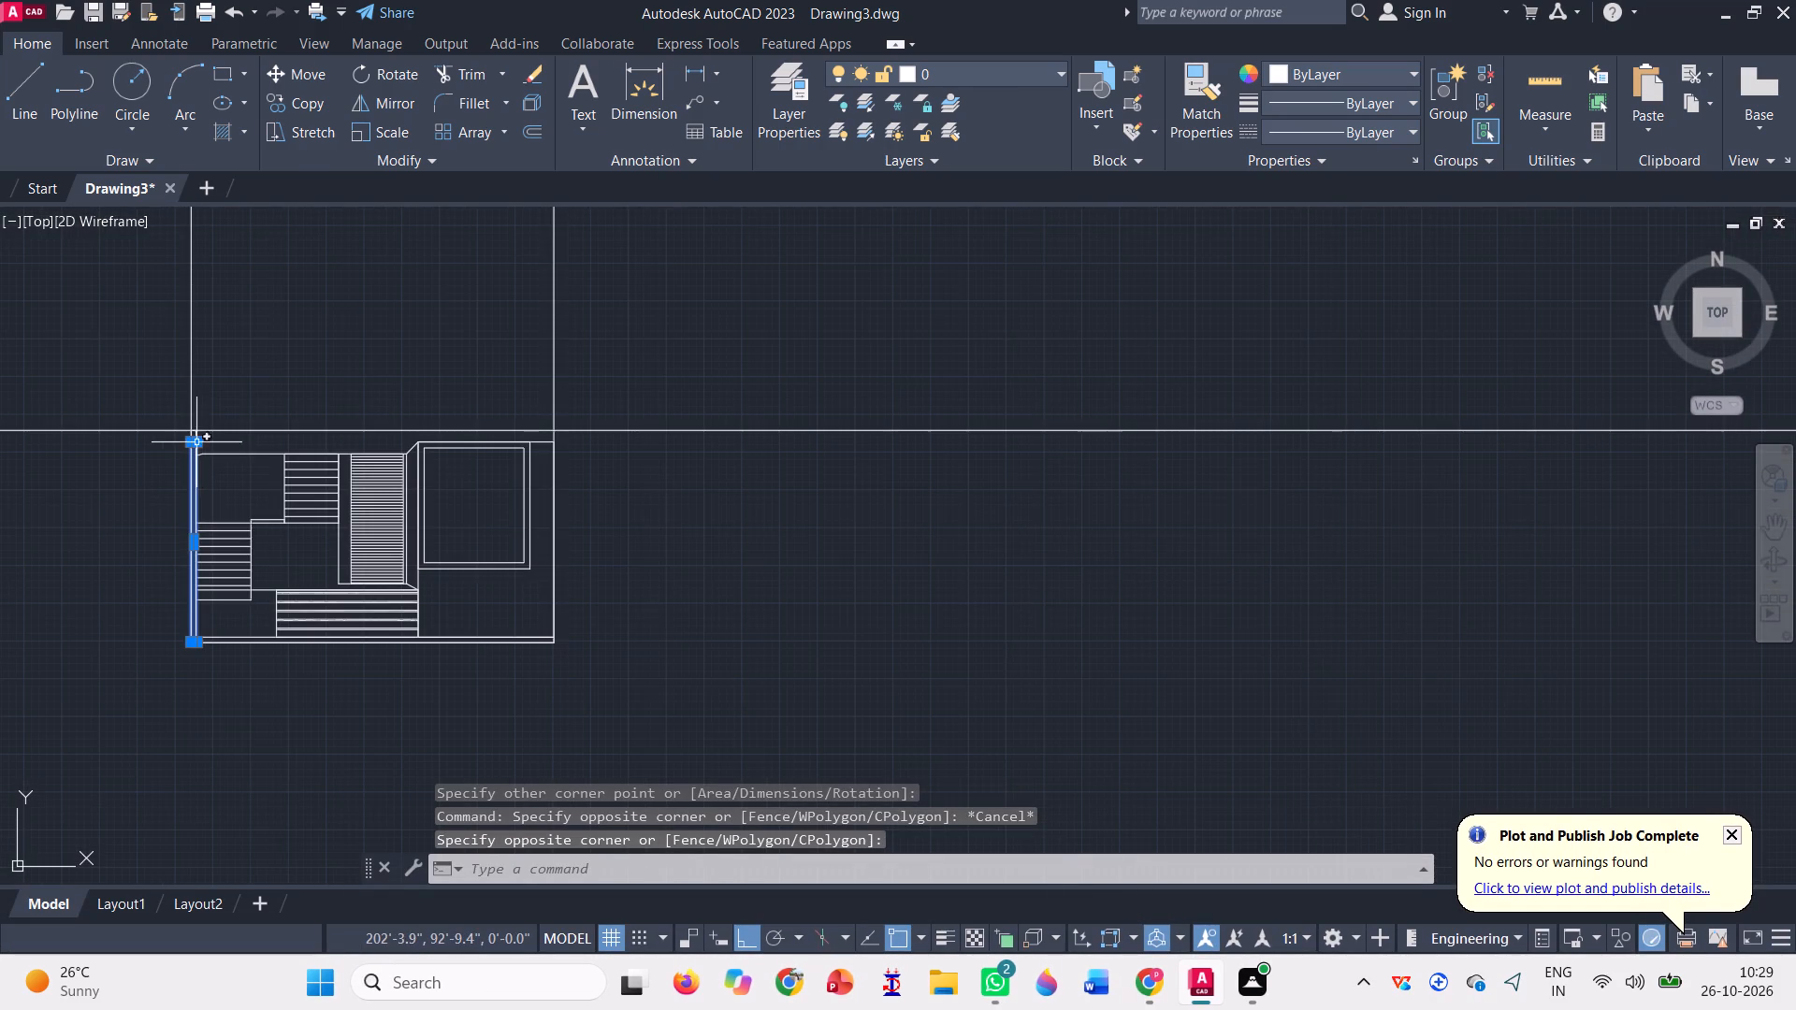
{"action": "key", "text": "Delete"}
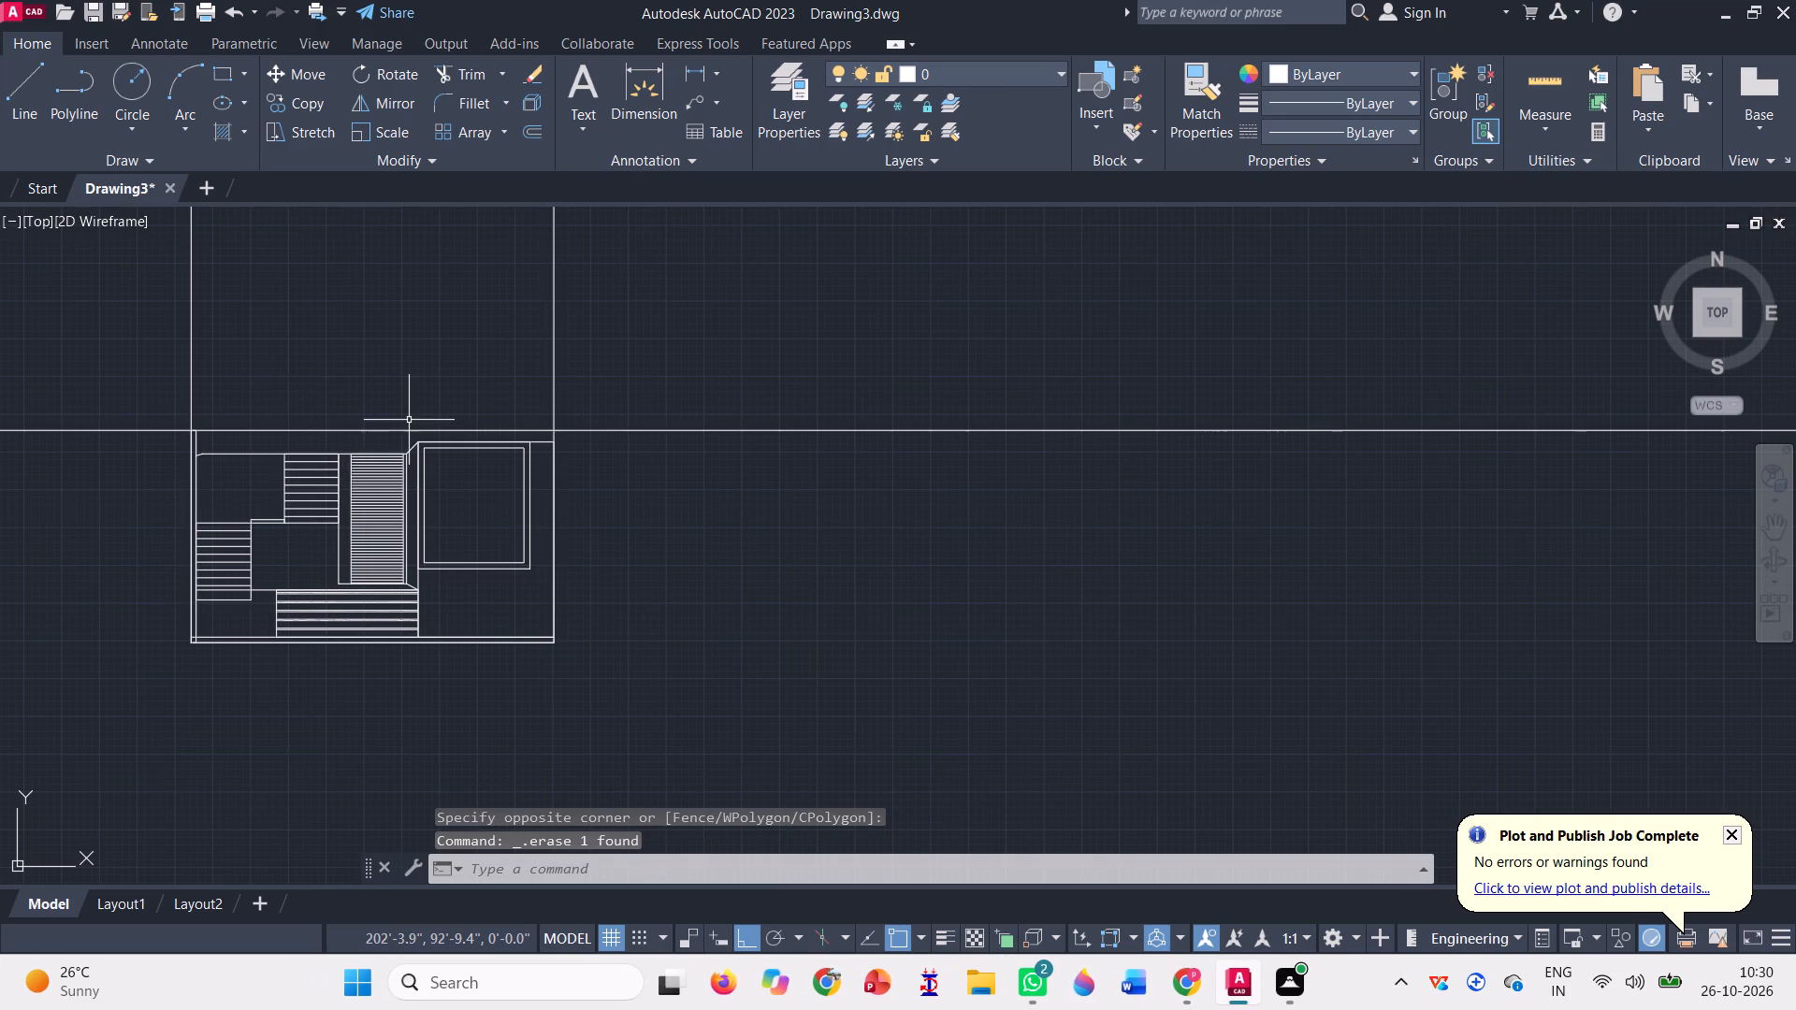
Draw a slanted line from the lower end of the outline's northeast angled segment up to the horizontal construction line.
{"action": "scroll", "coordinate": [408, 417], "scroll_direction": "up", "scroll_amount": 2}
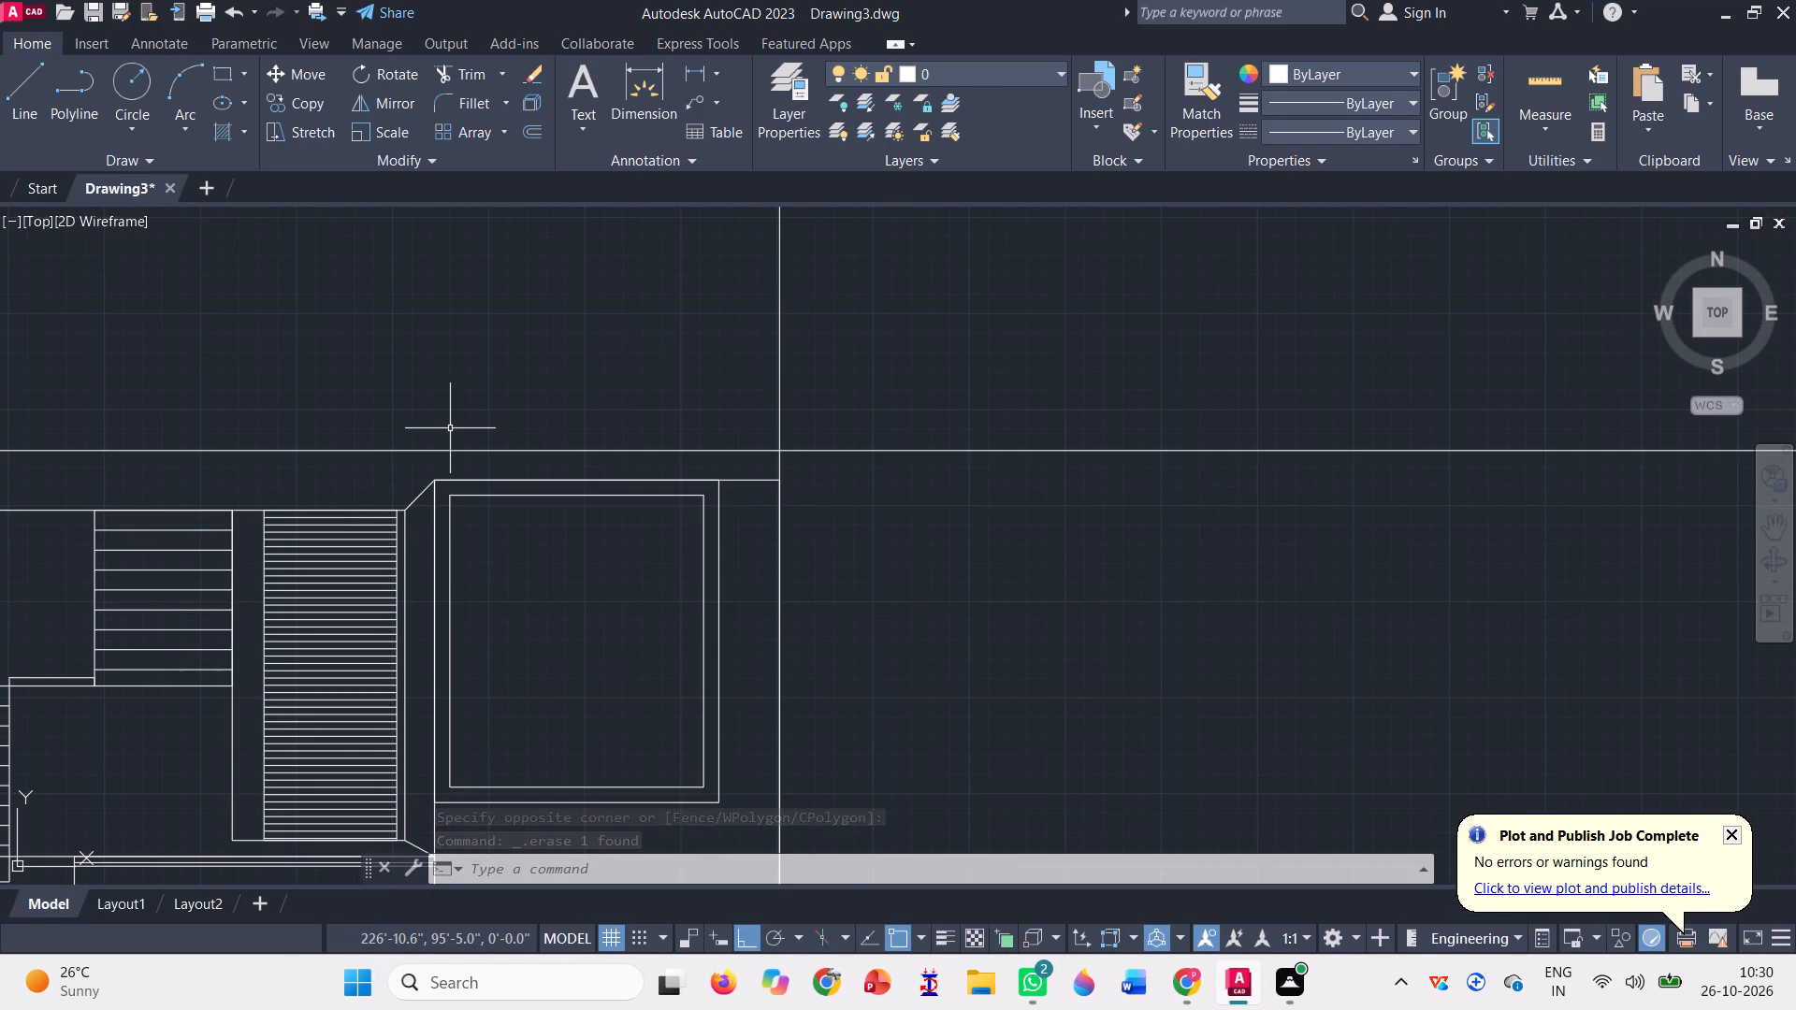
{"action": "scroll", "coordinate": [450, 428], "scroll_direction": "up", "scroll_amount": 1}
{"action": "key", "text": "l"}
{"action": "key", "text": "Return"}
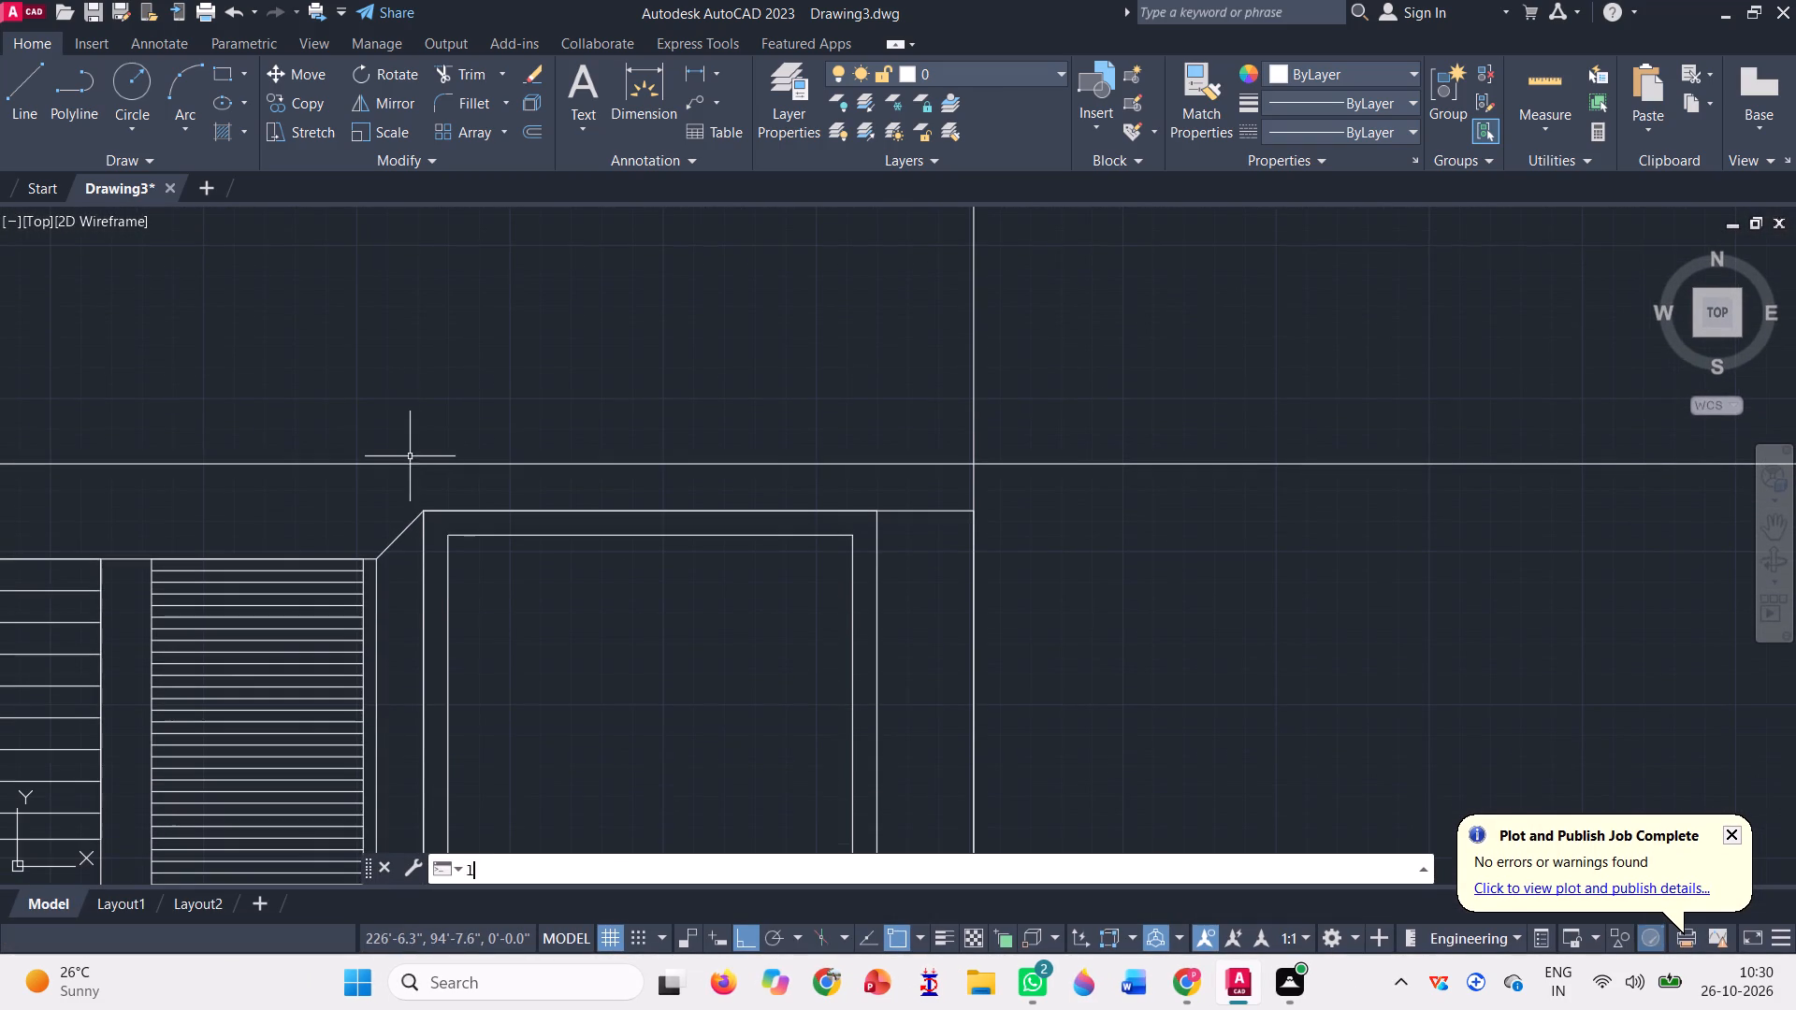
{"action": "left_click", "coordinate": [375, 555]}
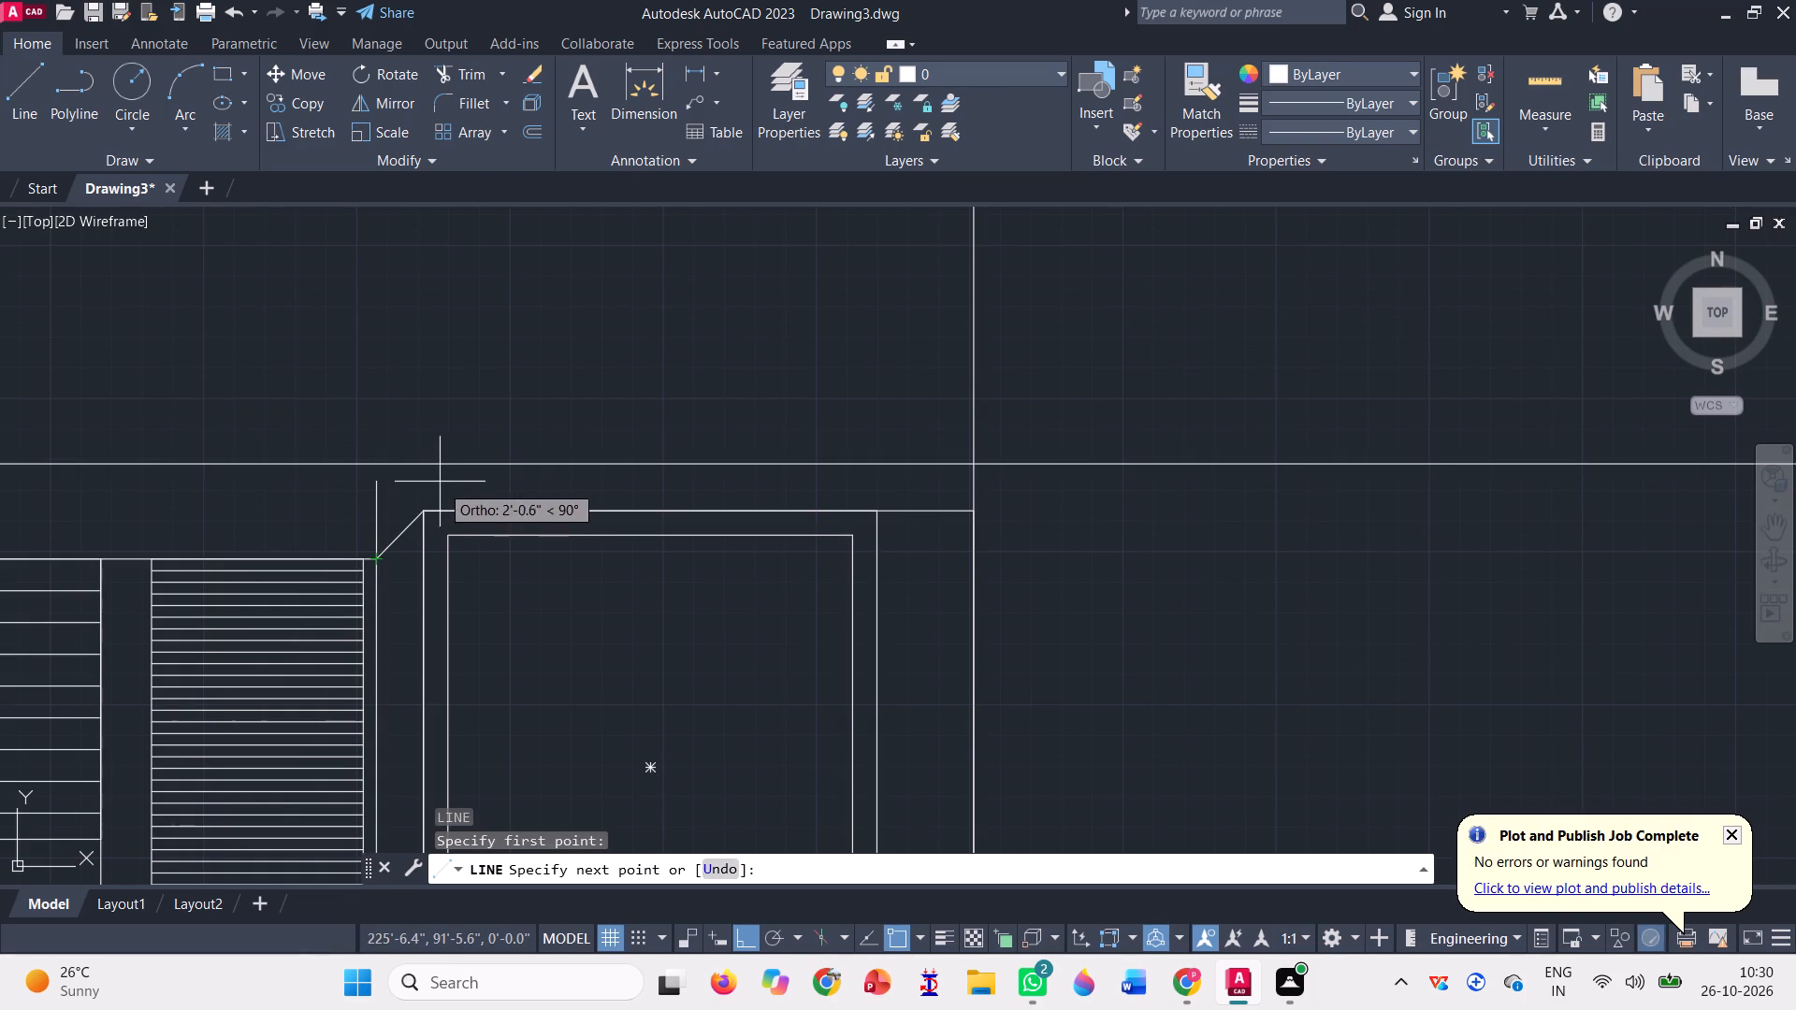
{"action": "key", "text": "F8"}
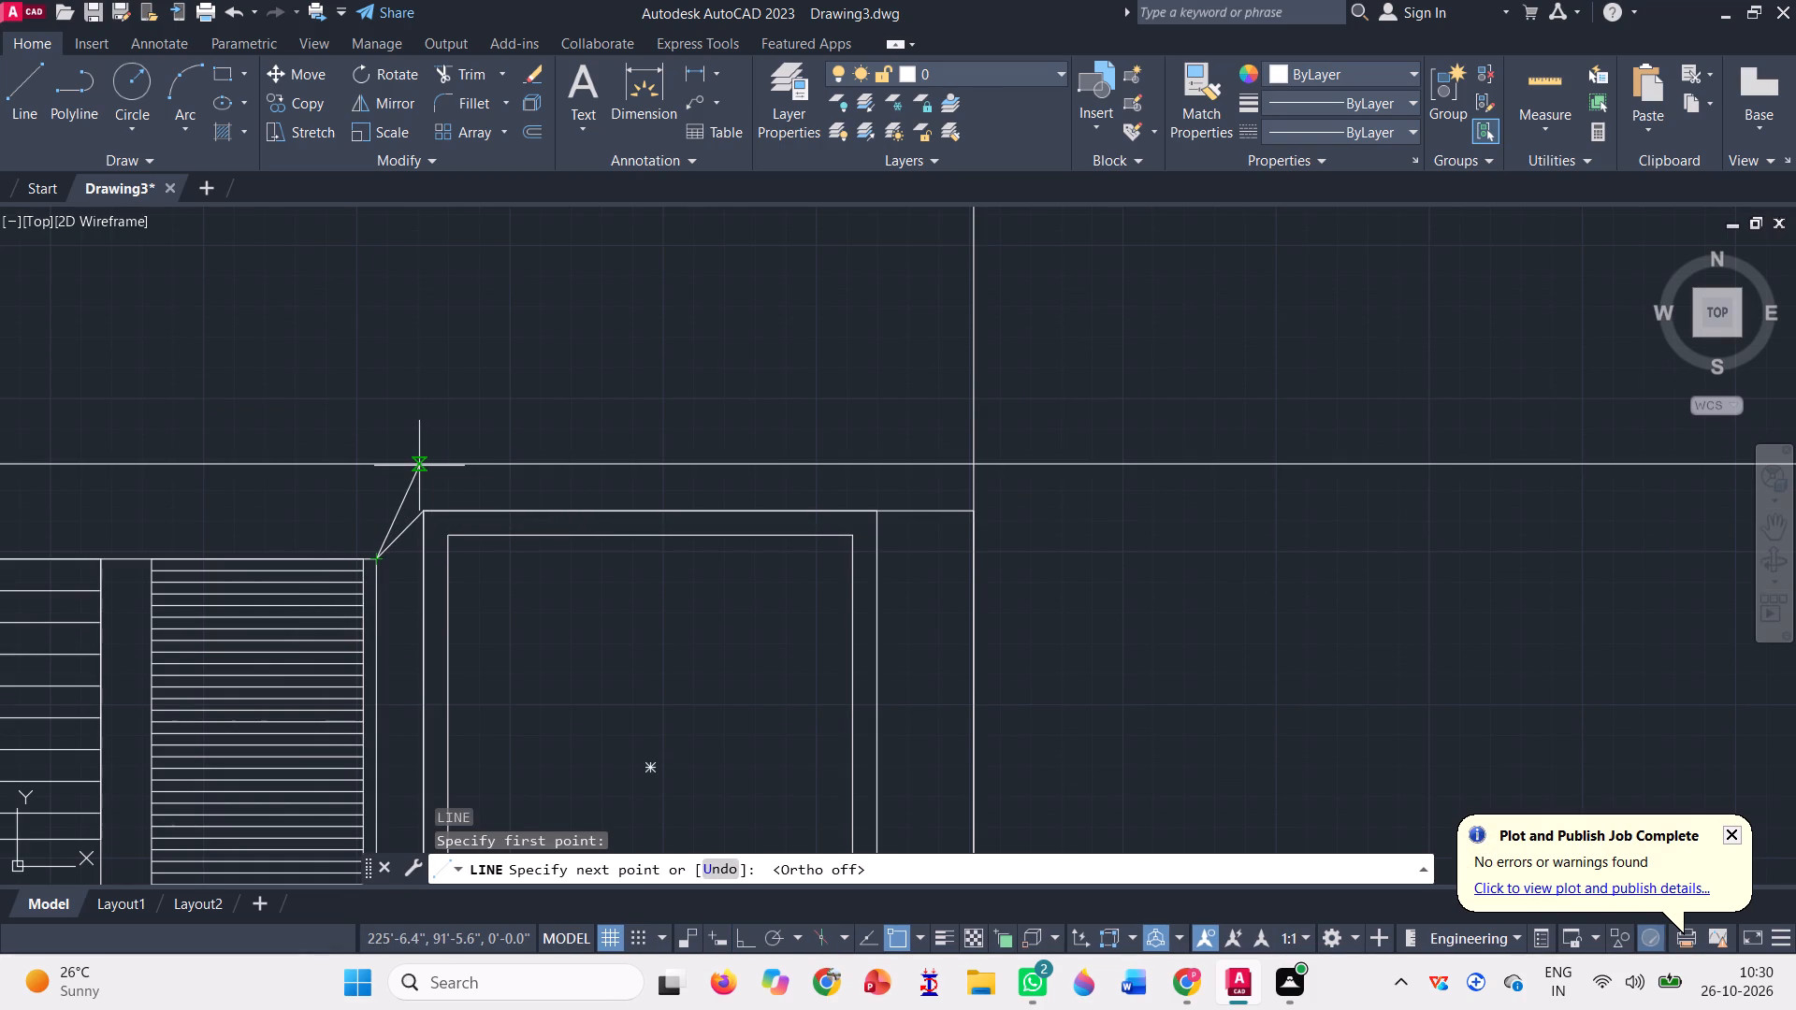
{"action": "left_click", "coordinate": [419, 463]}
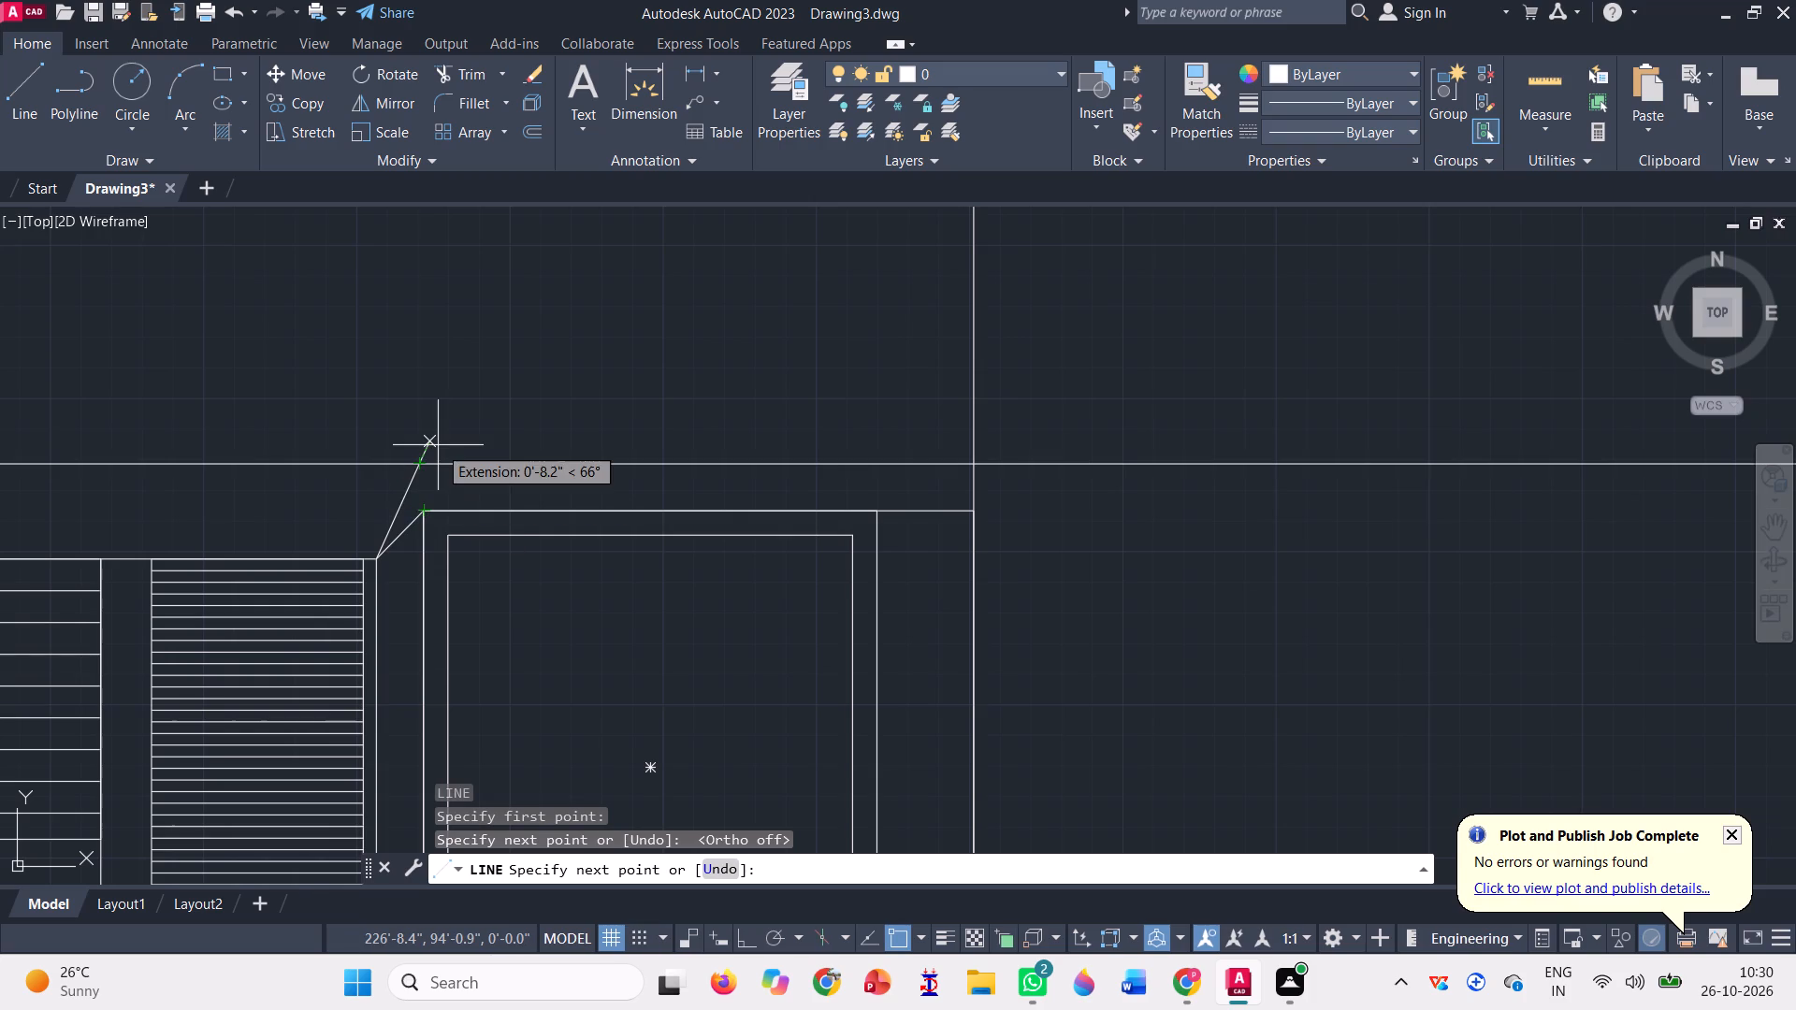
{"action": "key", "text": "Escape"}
Draw a vertical line from the bordered east rectangle's northwest corner to just past the horizontal construction line.
{"action": "key", "text": "l"}
{"action": "key", "text": "Return"}
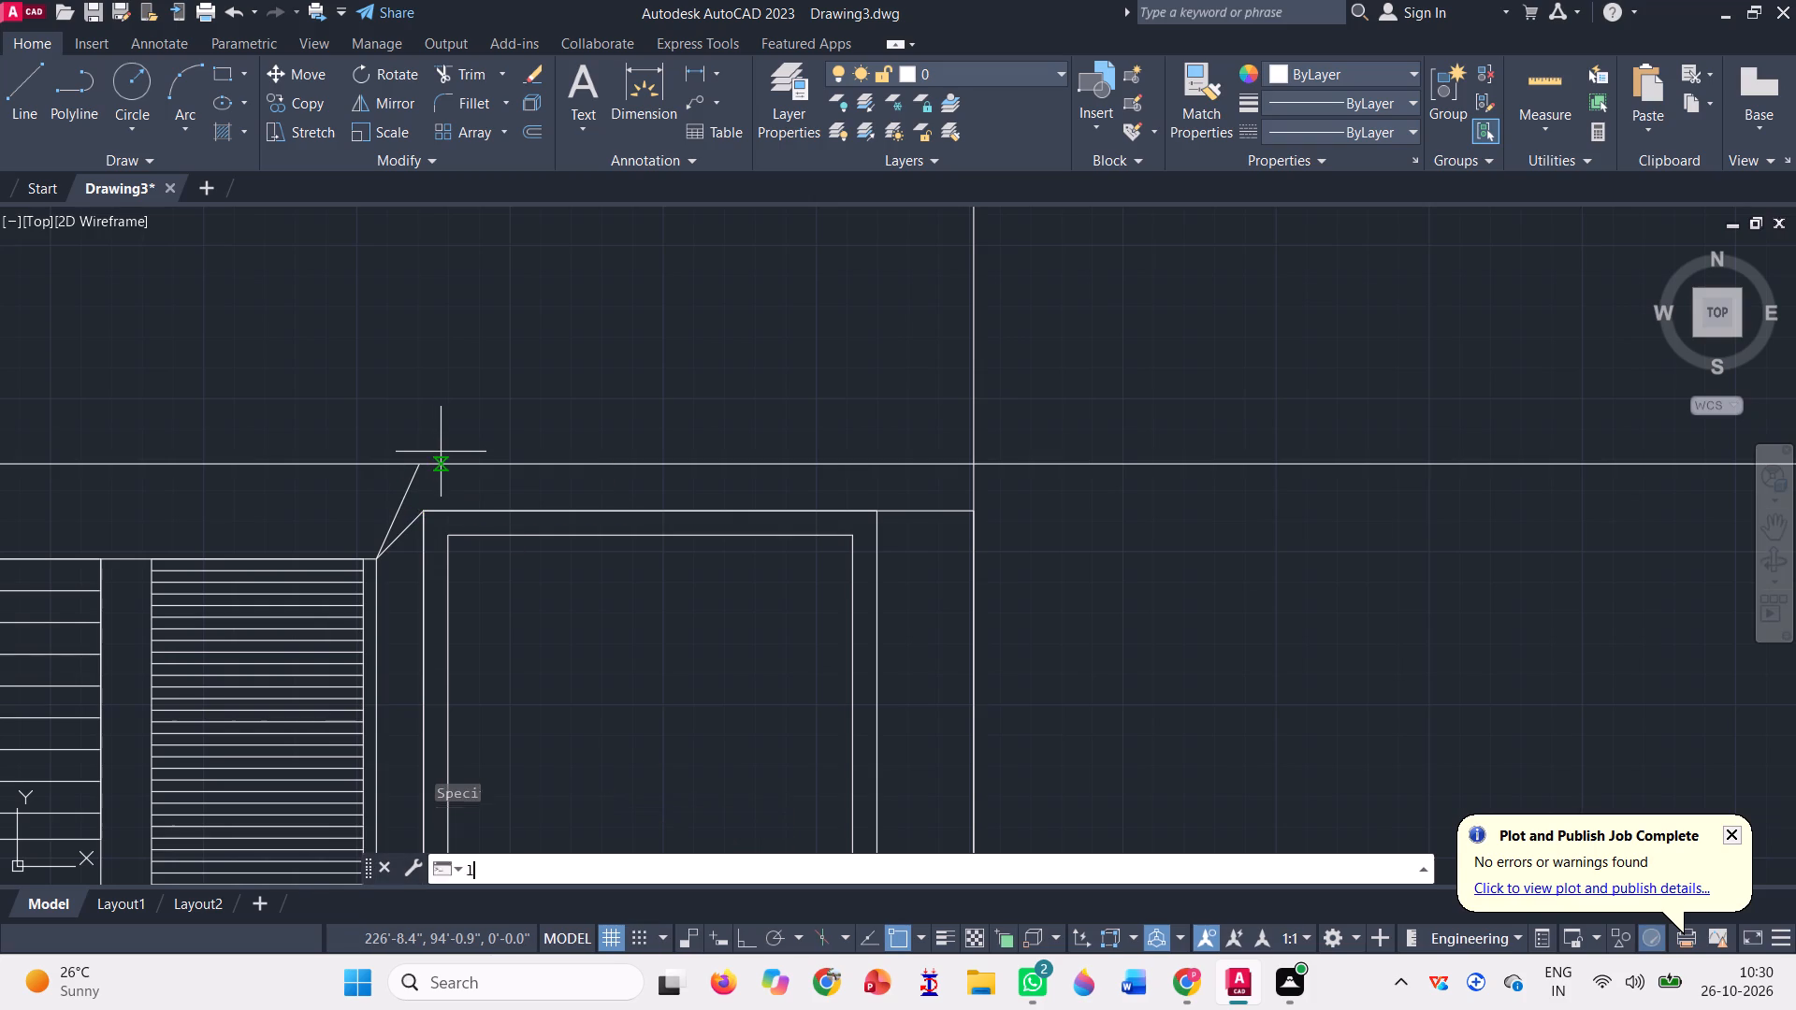
{"action": "left_click", "coordinate": [430, 511]}
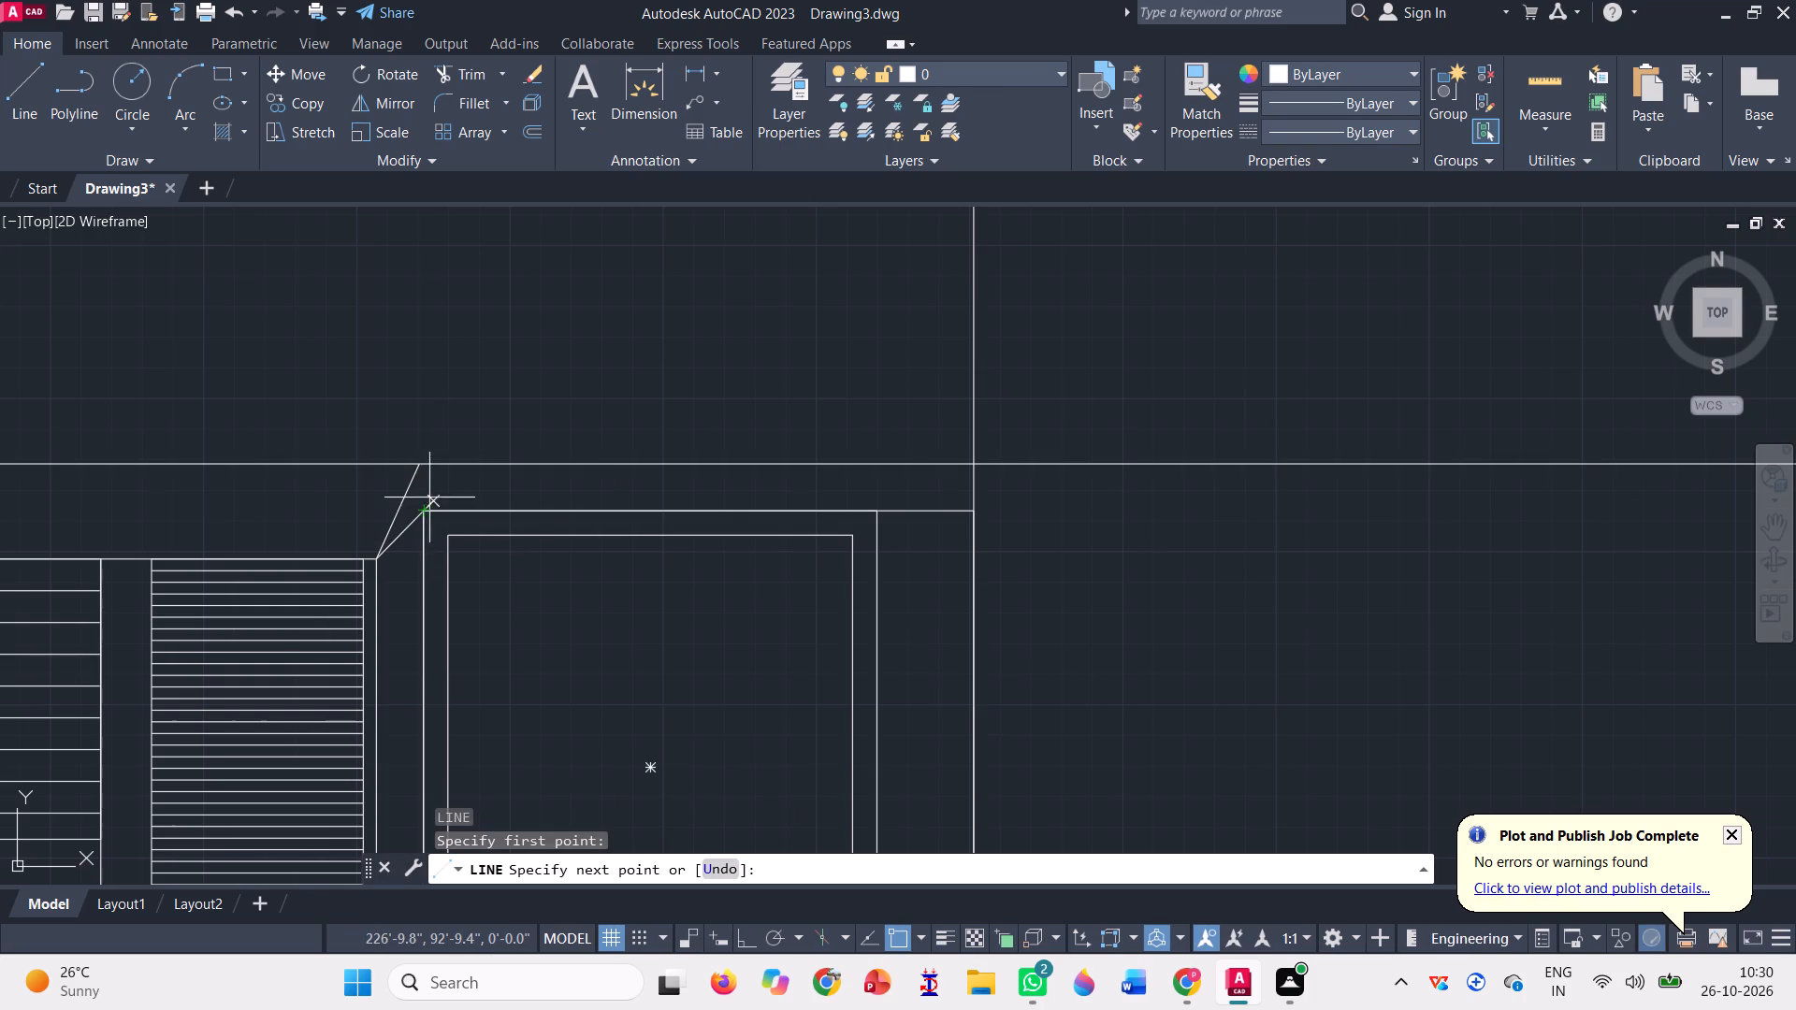
{"action": "left_click", "coordinate": [426, 433]}
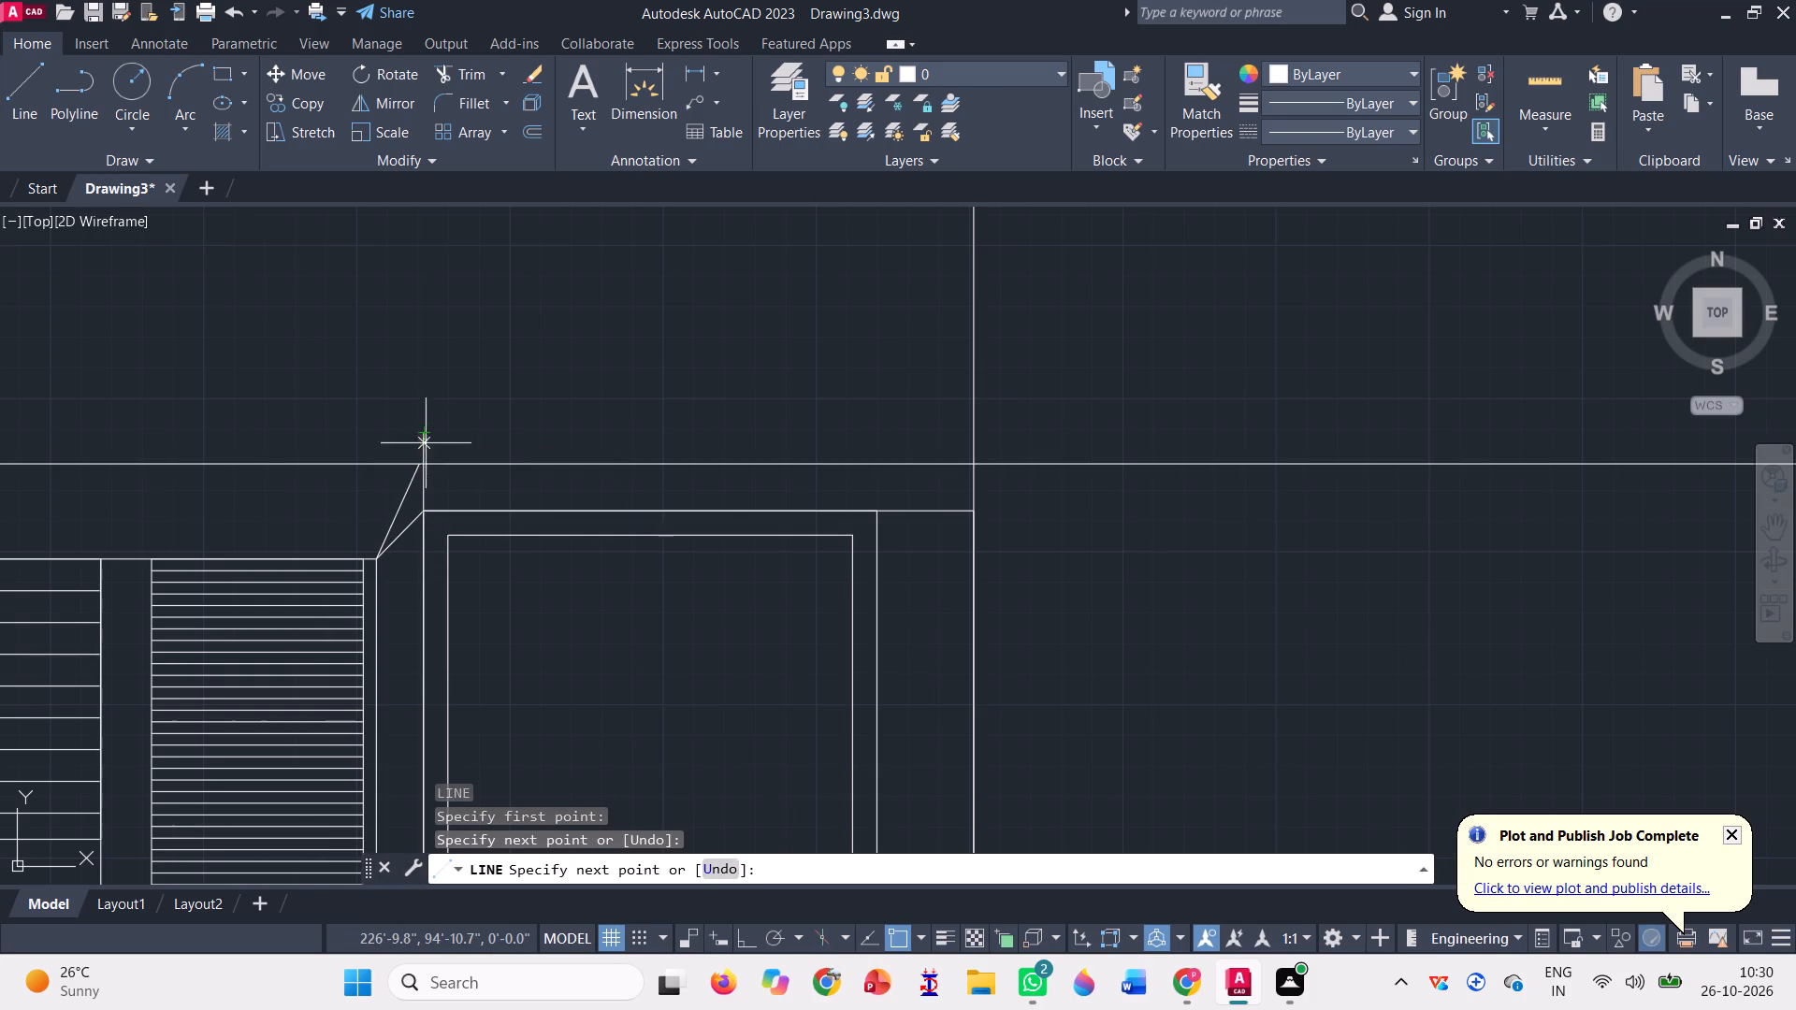
{"action": "key", "text": "space"}
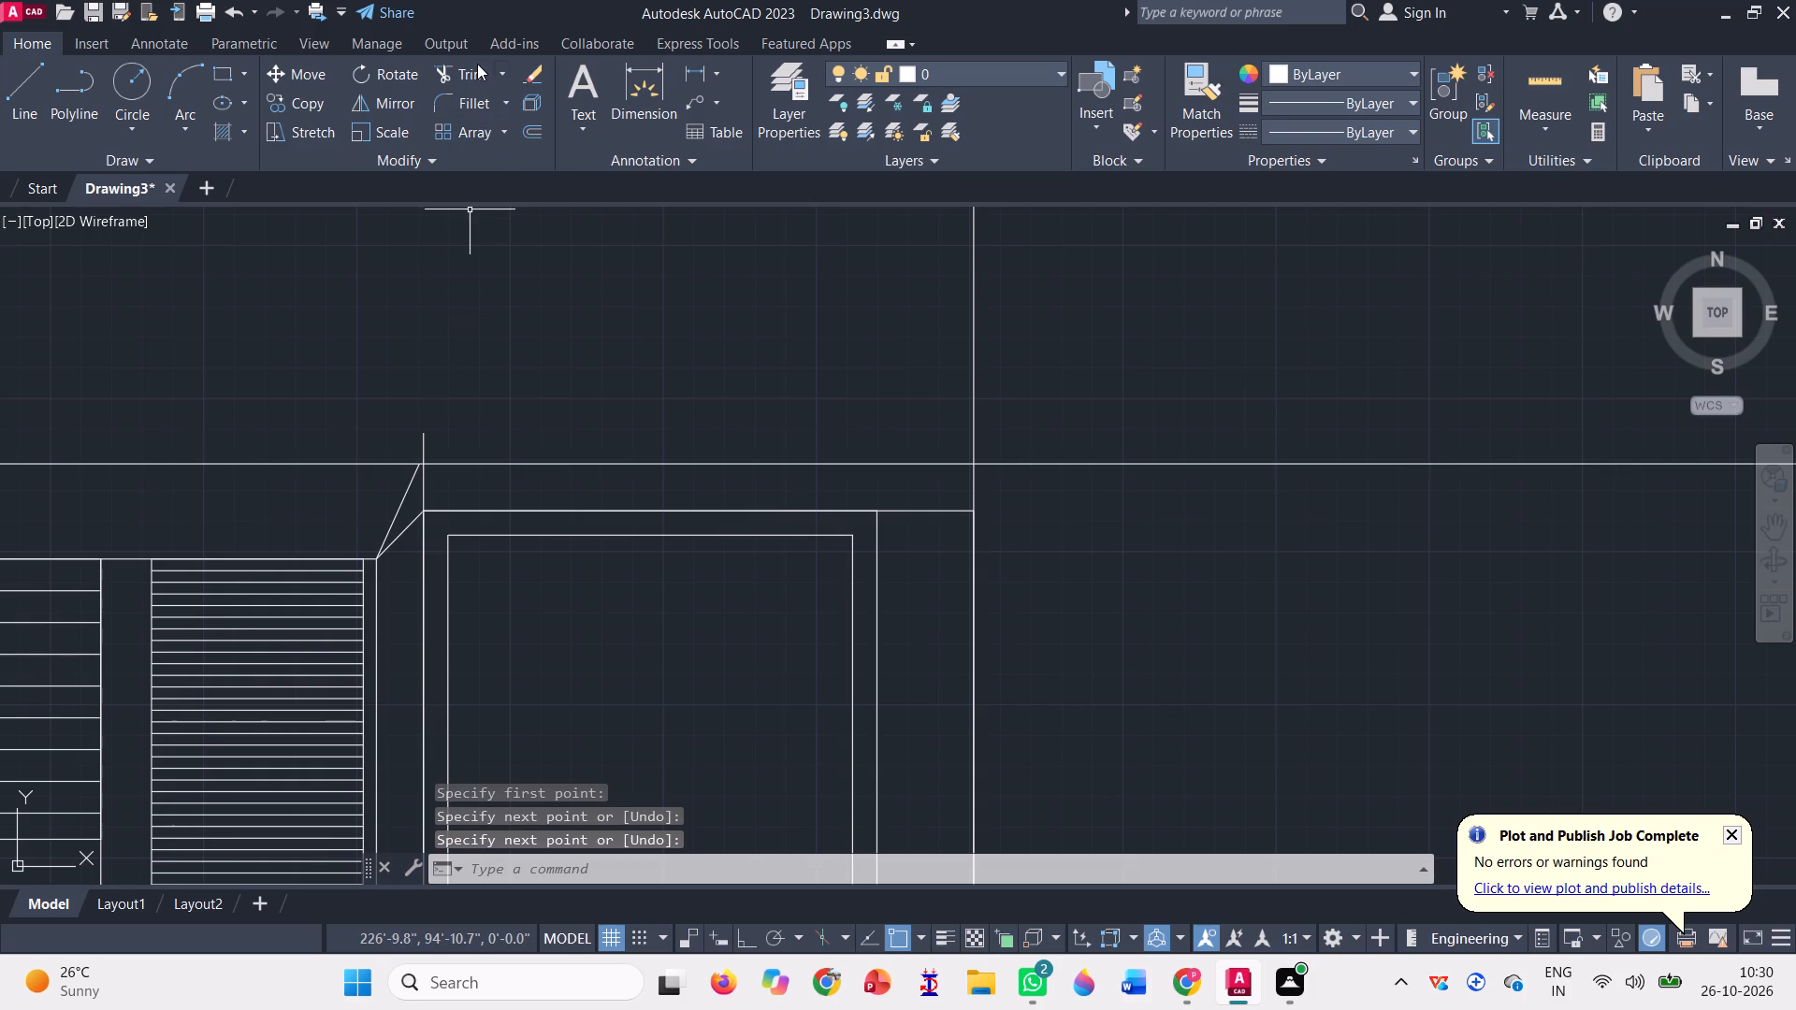
Trim the vertical line's overhang above the construction line and remove the new slanted line beside it.
{"action": "left_click", "coordinate": [477, 64]}
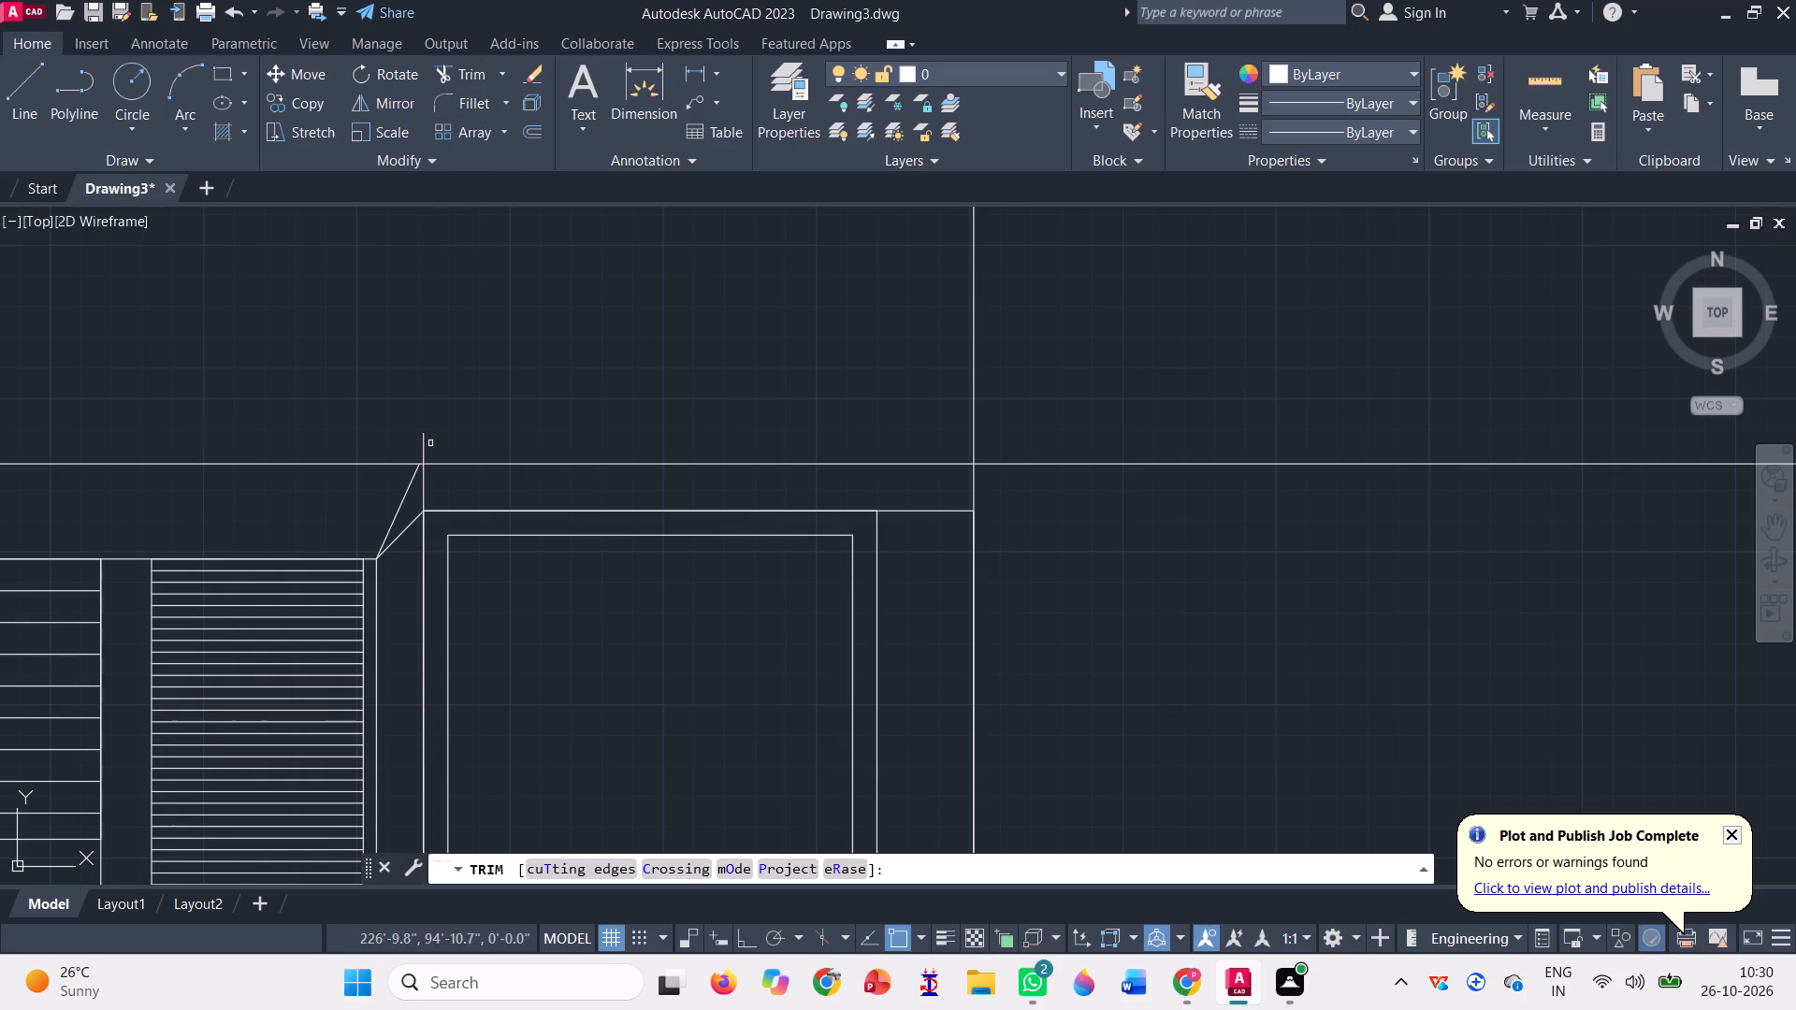
{"action": "left_click", "coordinate": [428, 443]}
{"action": "left_click", "coordinate": [401, 445]}
{"action": "left_click", "coordinate": [409, 493]}
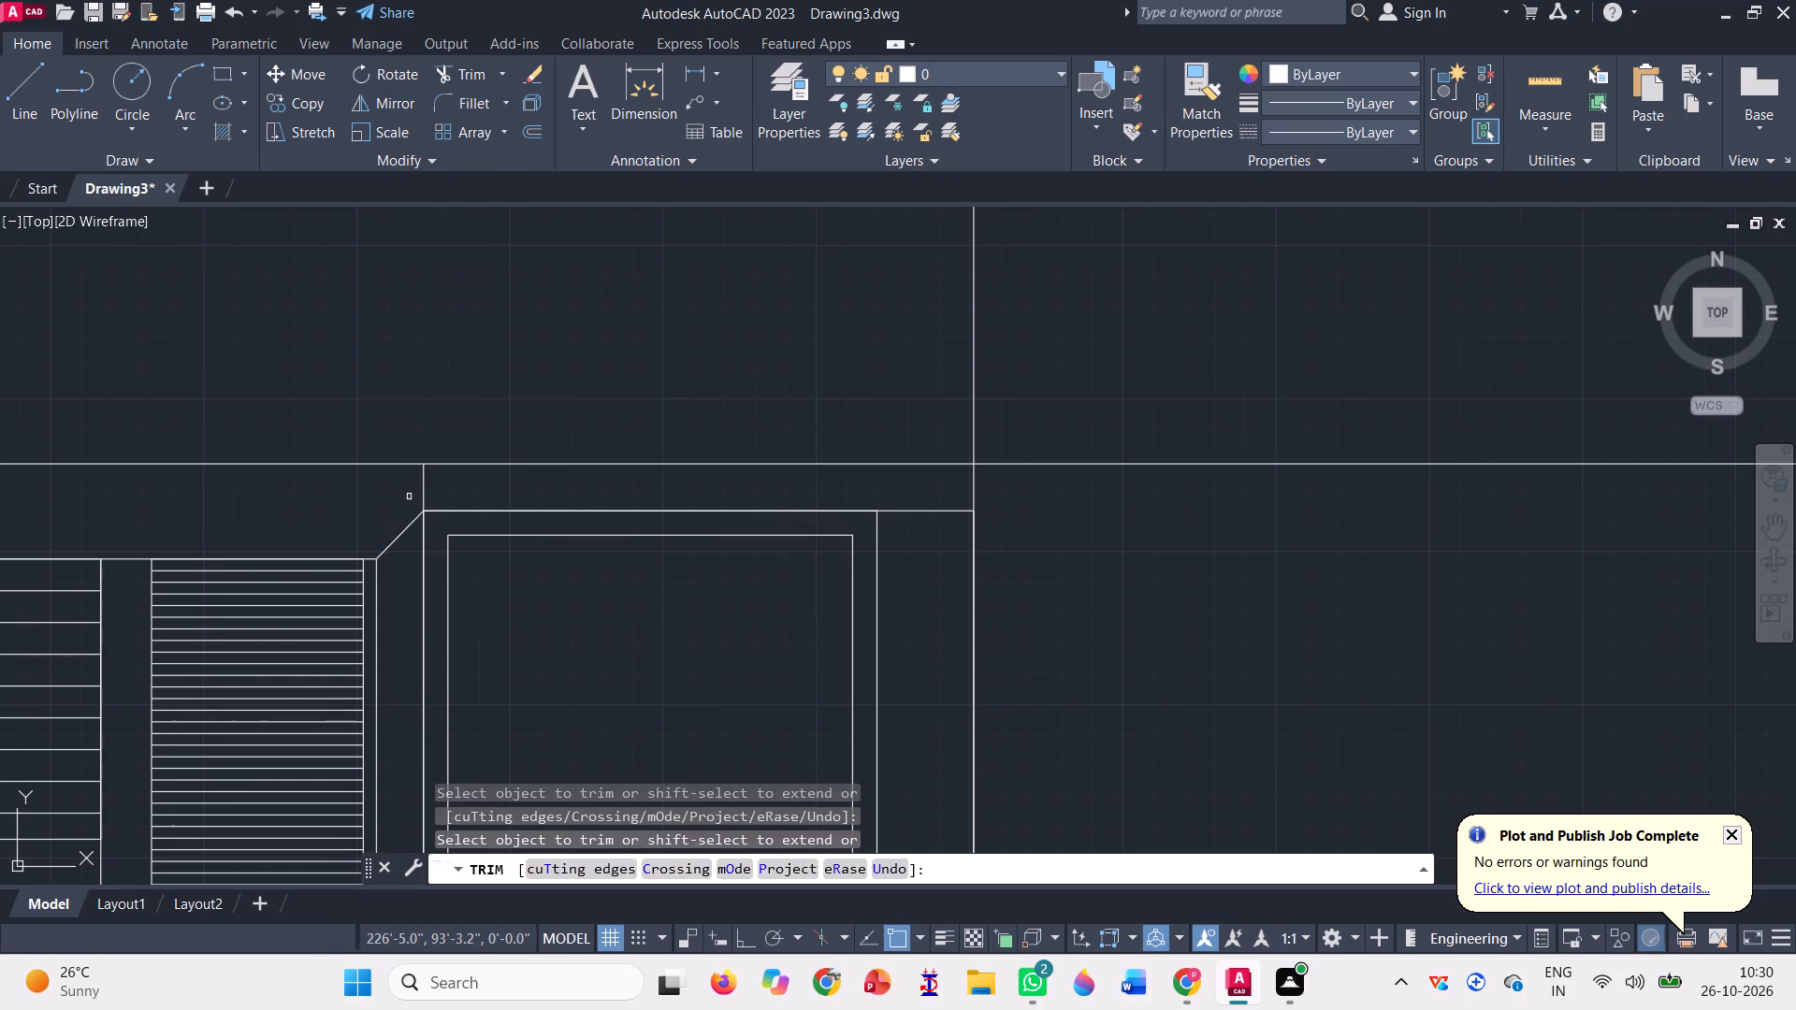
{"action": "key", "text": "Escape"}
Draw a slanted line from the lower end of the outline's angled segment to the vertical line's top end on the construction line.
{"action": "key", "text": "l"}
{"action": "key", "text": "Return"}
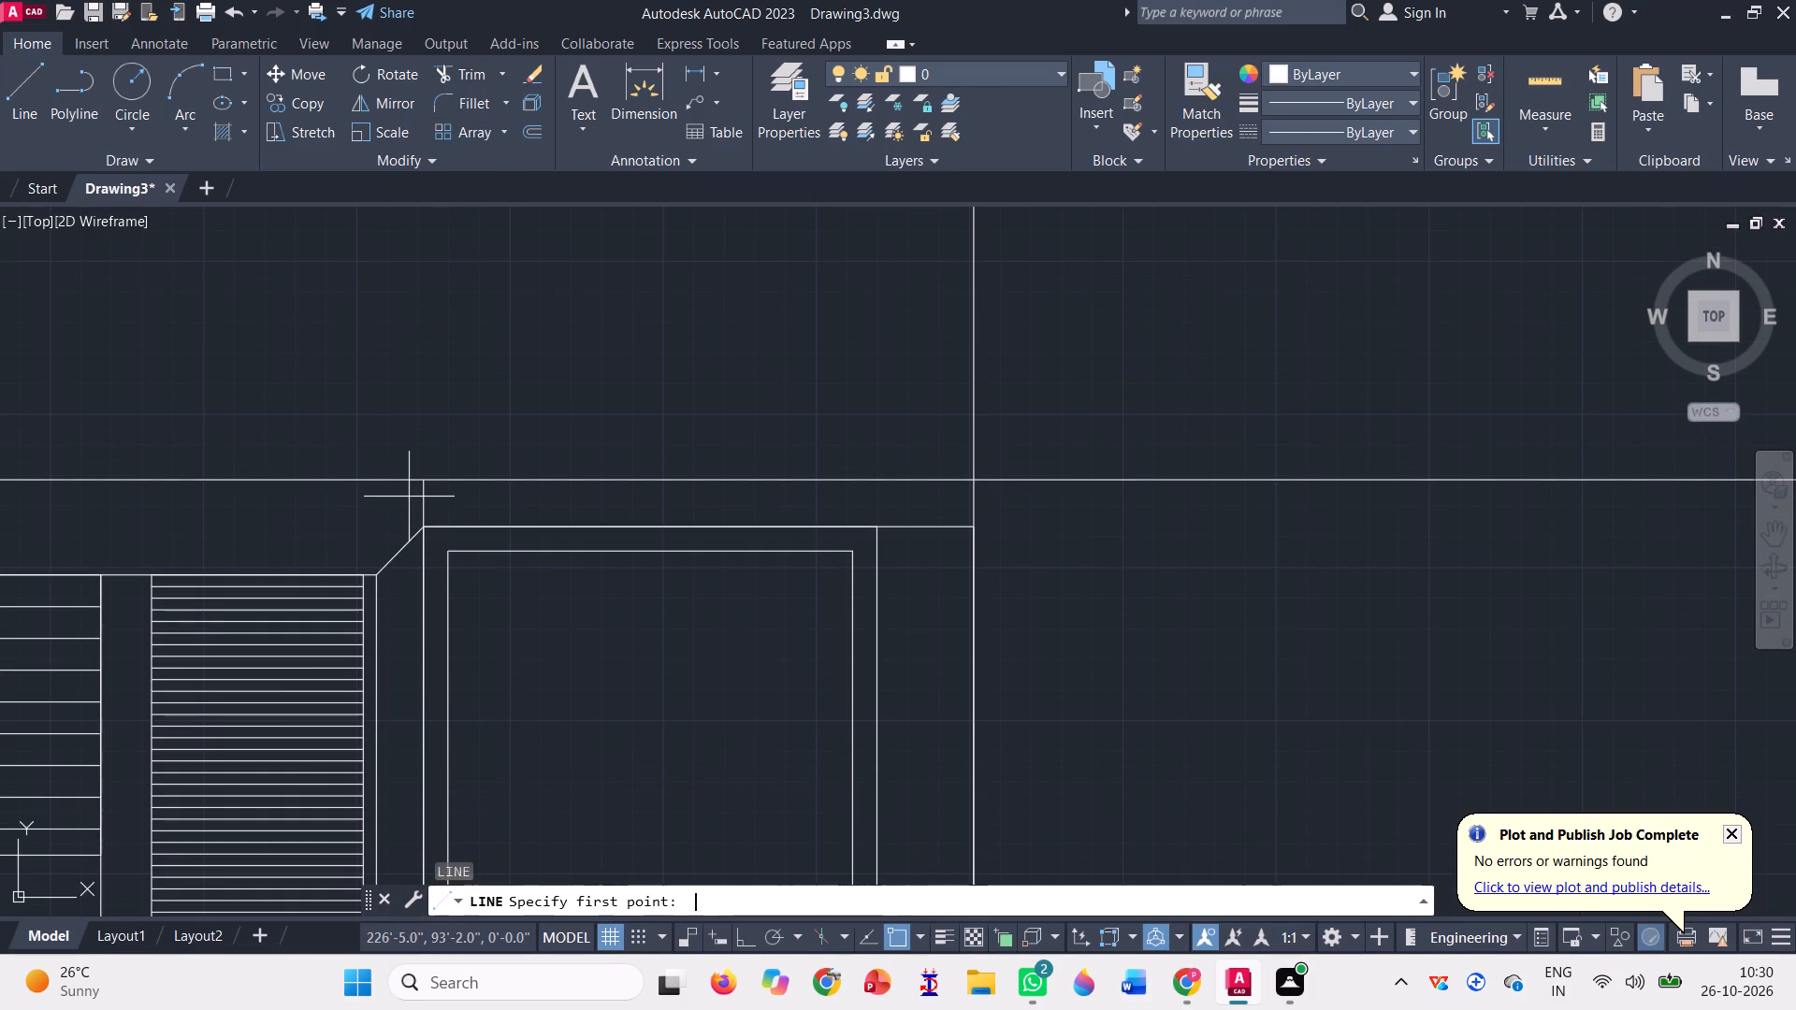
{"action": "left_click", "coordinate": [374, 570]}
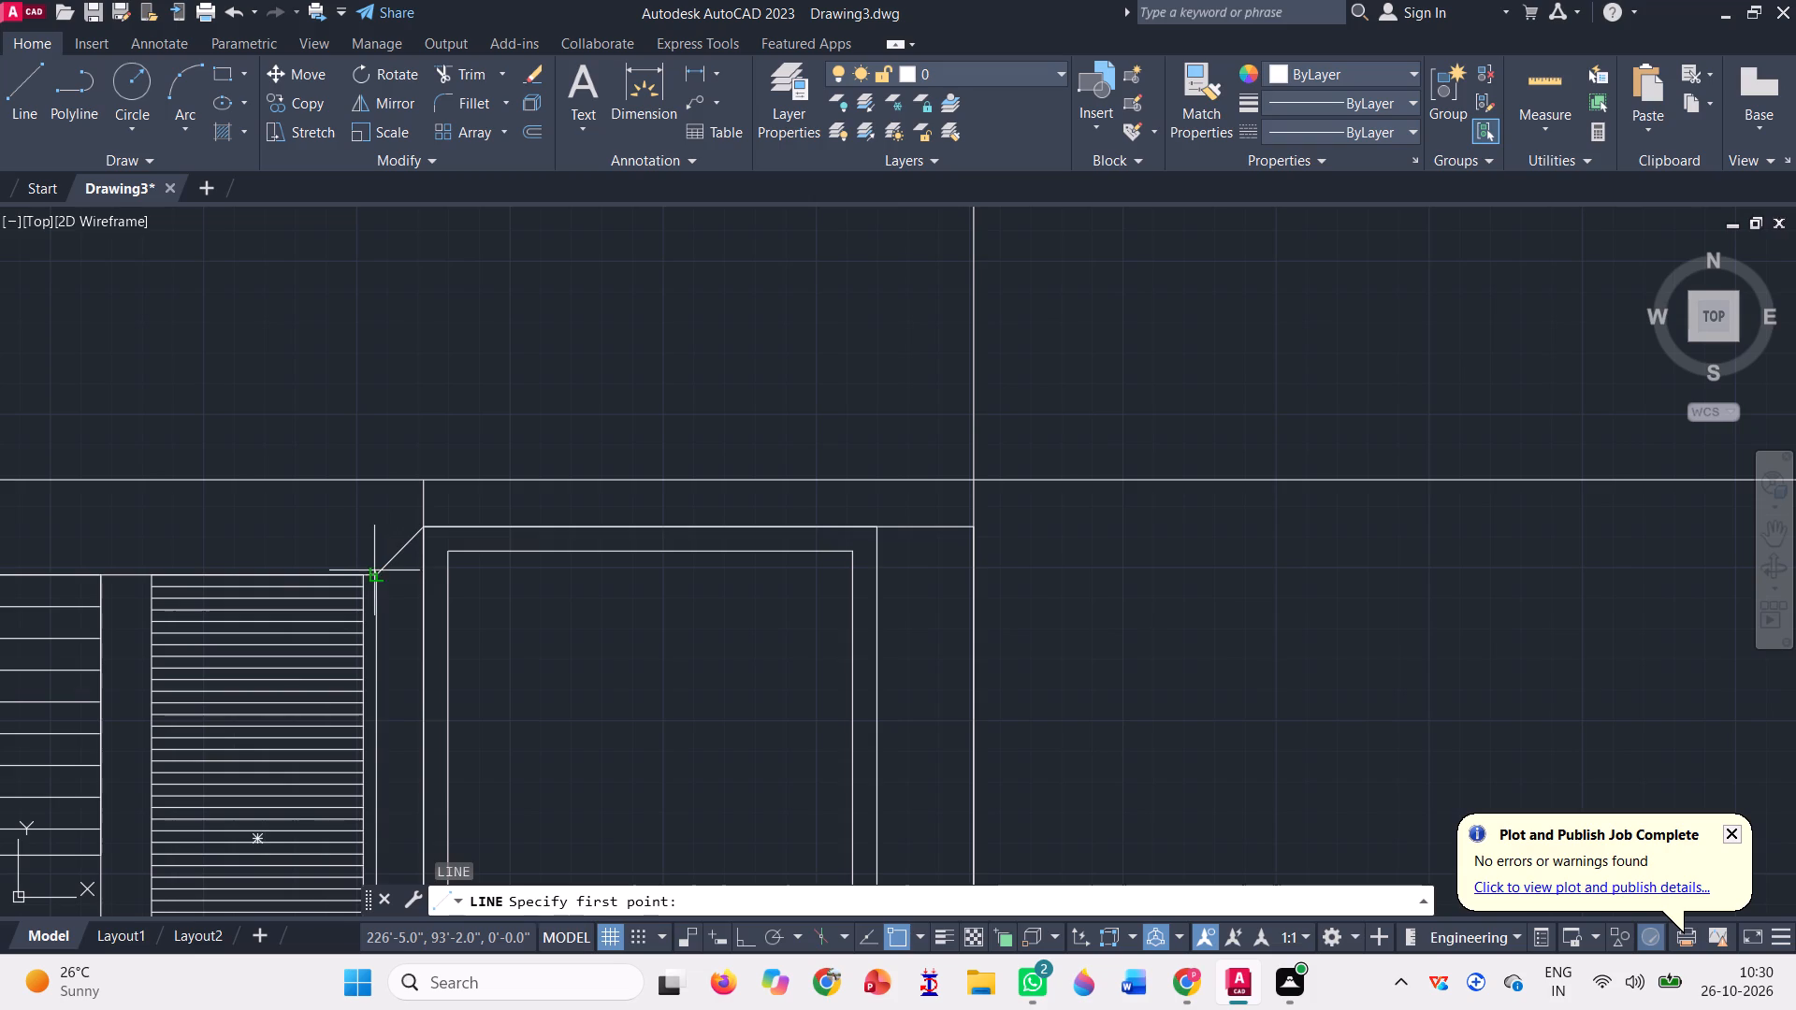
{"action": "left_click", "coordinate": [428, 482]}
{"action": "scroll", "coordinate": [447, 541], "scroll_direction": "down", "scroll_amount": 2}
{"action": "key", "text": "Escape"}
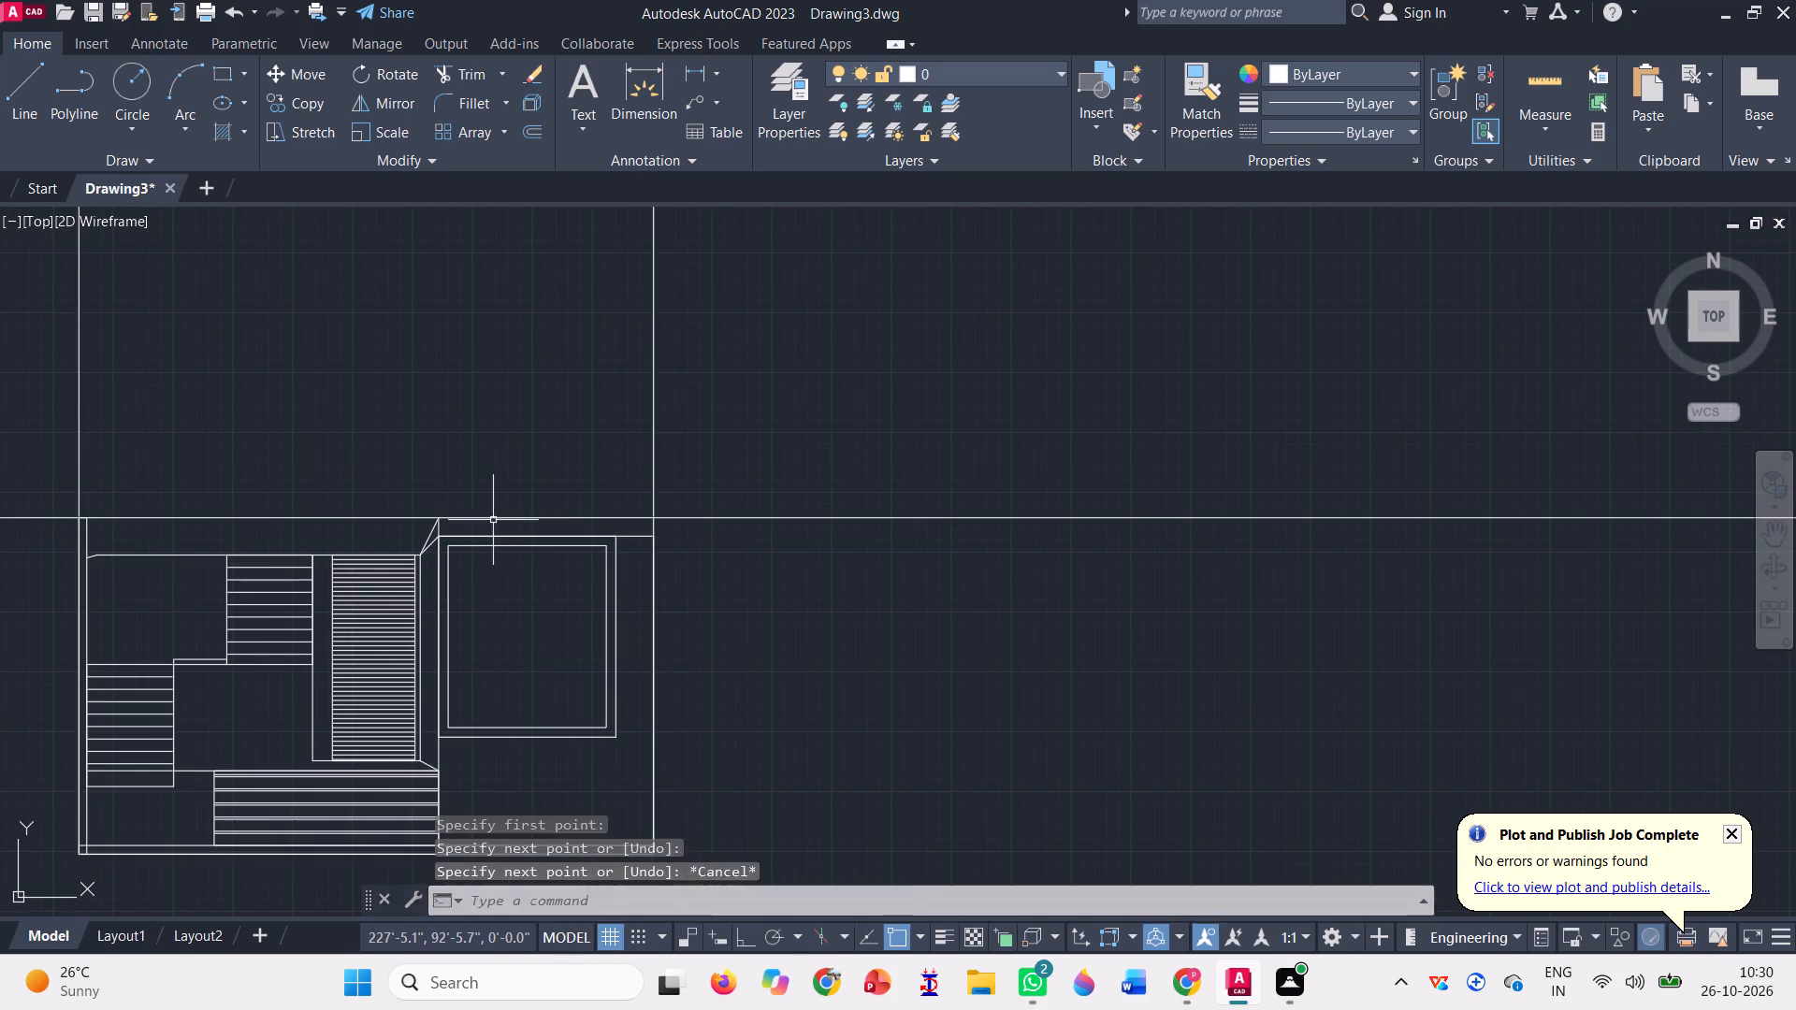
Delete the old, shallower angled segment beneath the new slanted line.
{"action": "scroll", "coordinate": [426, 536], "scroll_direction": "up", "scroll_amount": 3}
{"action": "left_click", "coordinate": [425, 521]}
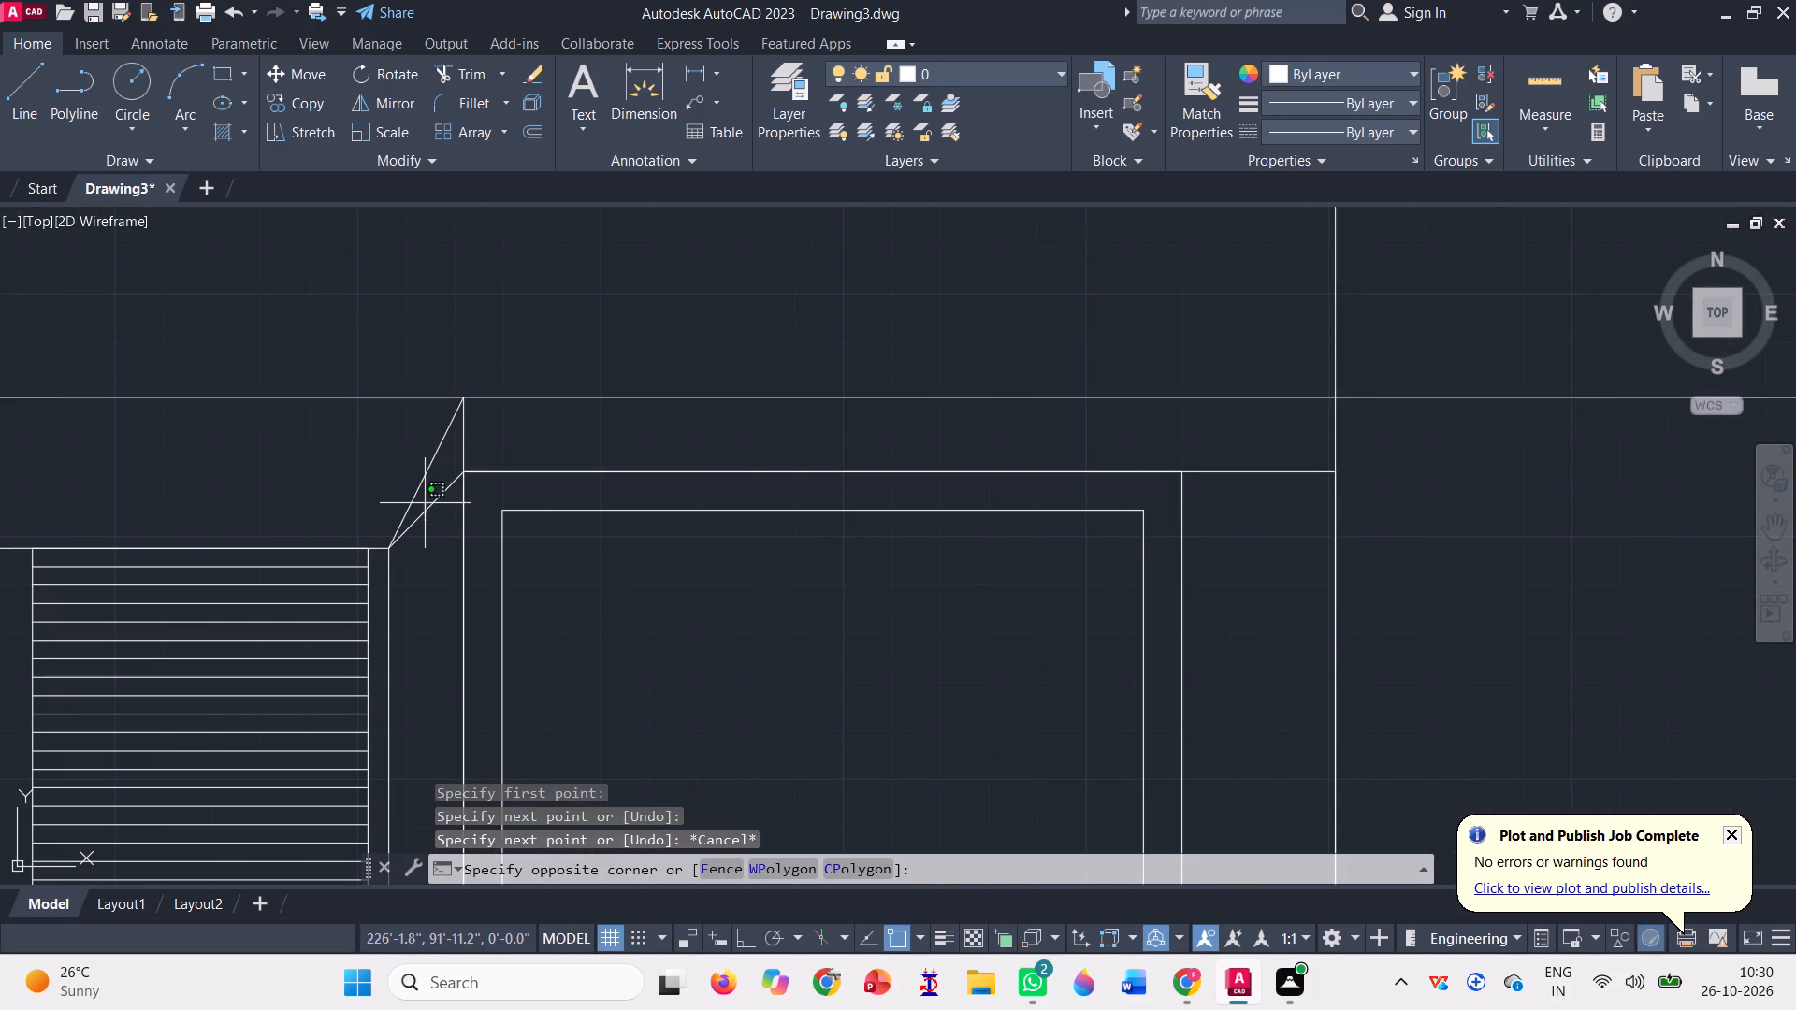
{"action": "left_click", "coordinate": [422, 497]}
{"action": "key", "text": "Delete"}
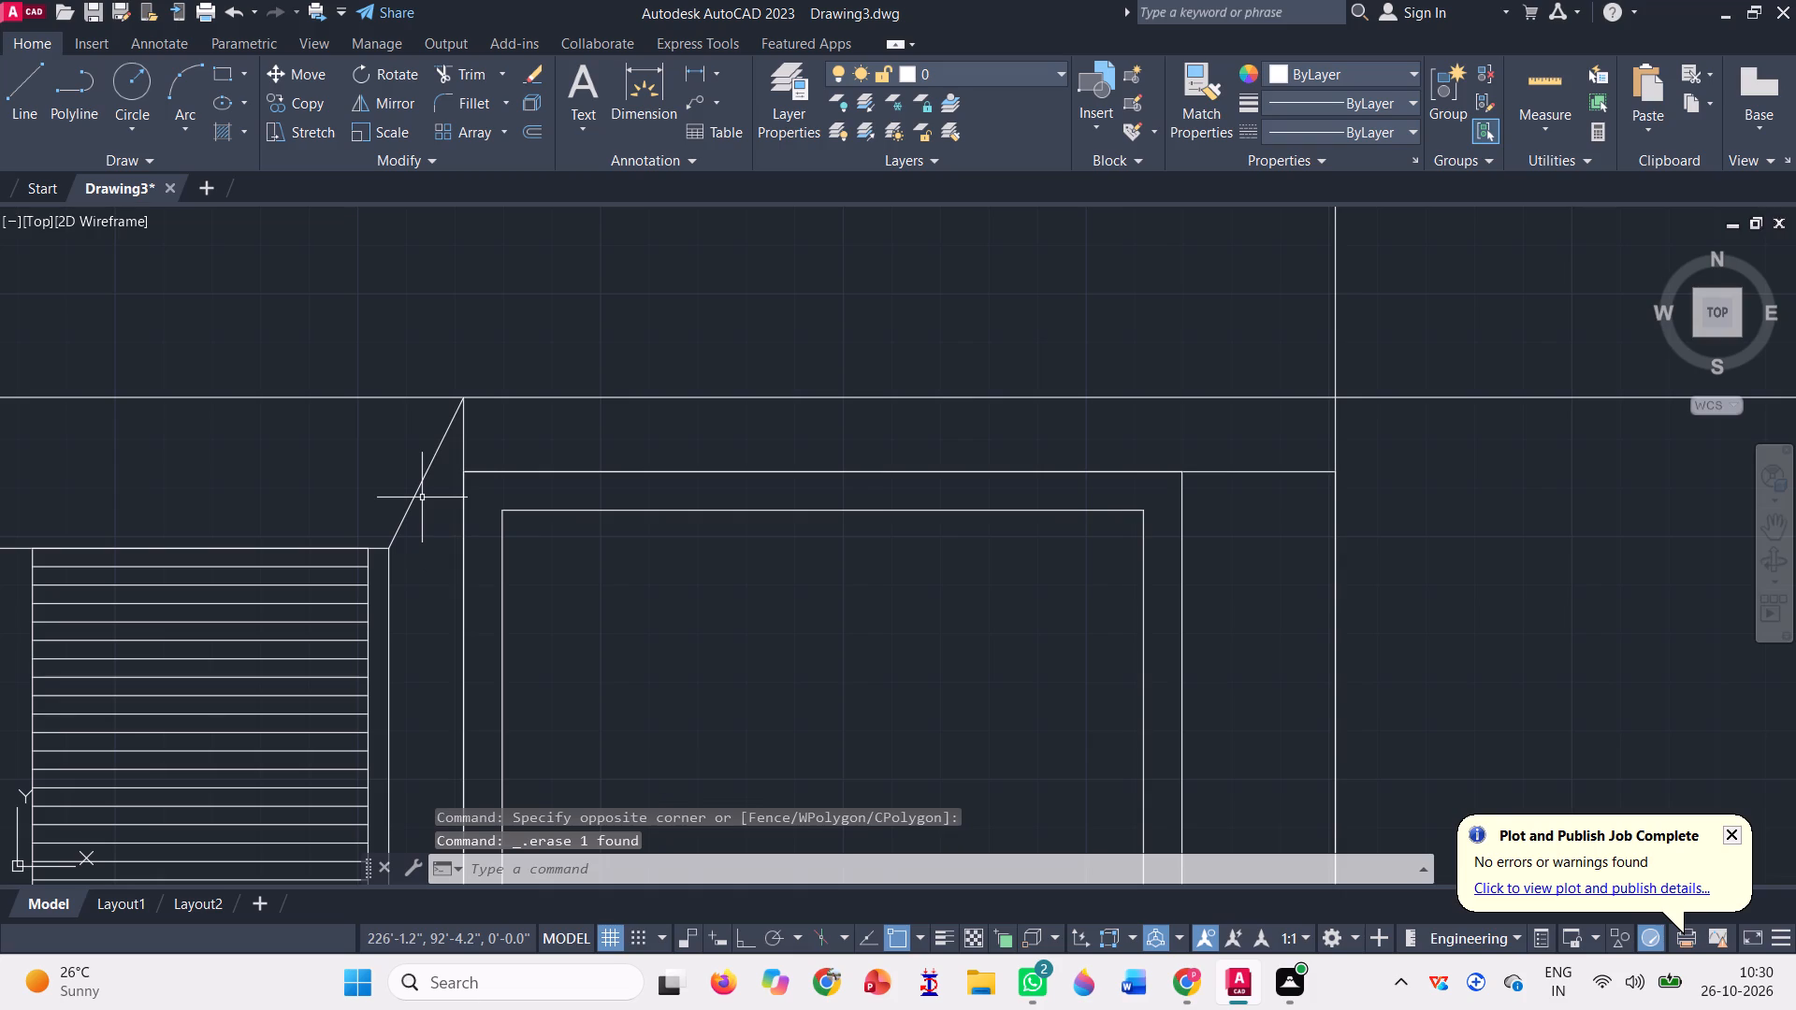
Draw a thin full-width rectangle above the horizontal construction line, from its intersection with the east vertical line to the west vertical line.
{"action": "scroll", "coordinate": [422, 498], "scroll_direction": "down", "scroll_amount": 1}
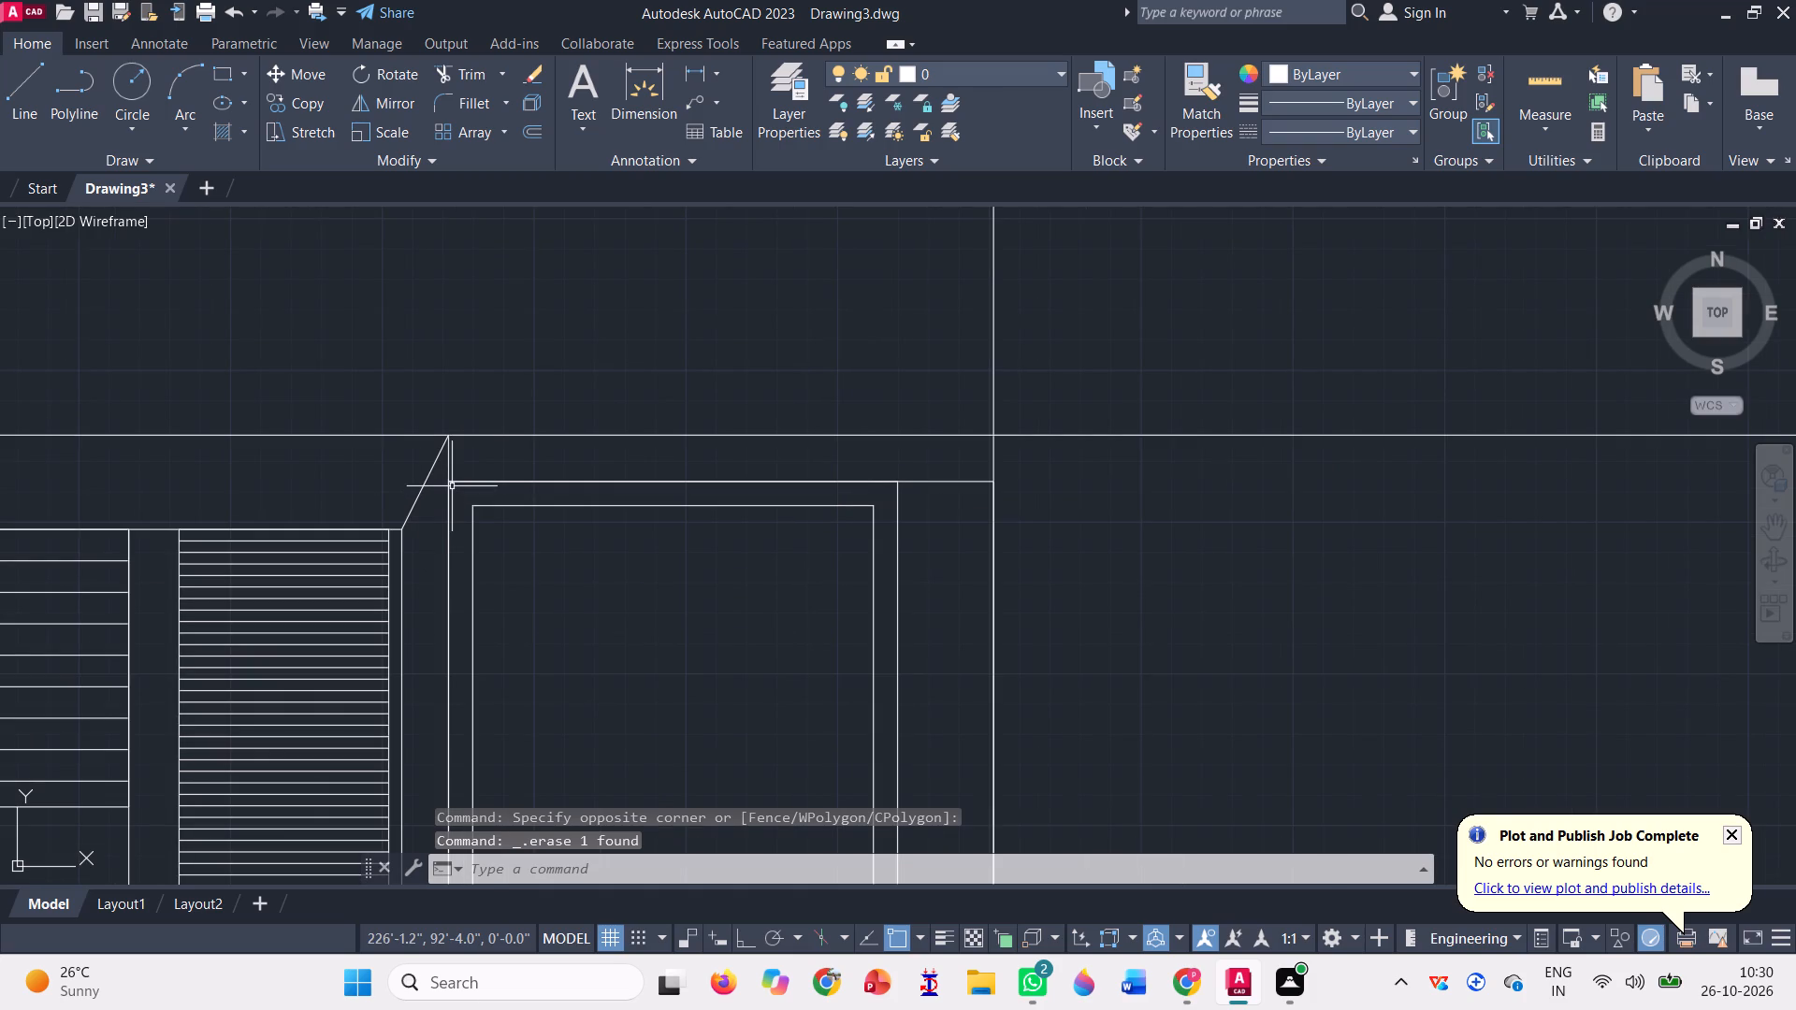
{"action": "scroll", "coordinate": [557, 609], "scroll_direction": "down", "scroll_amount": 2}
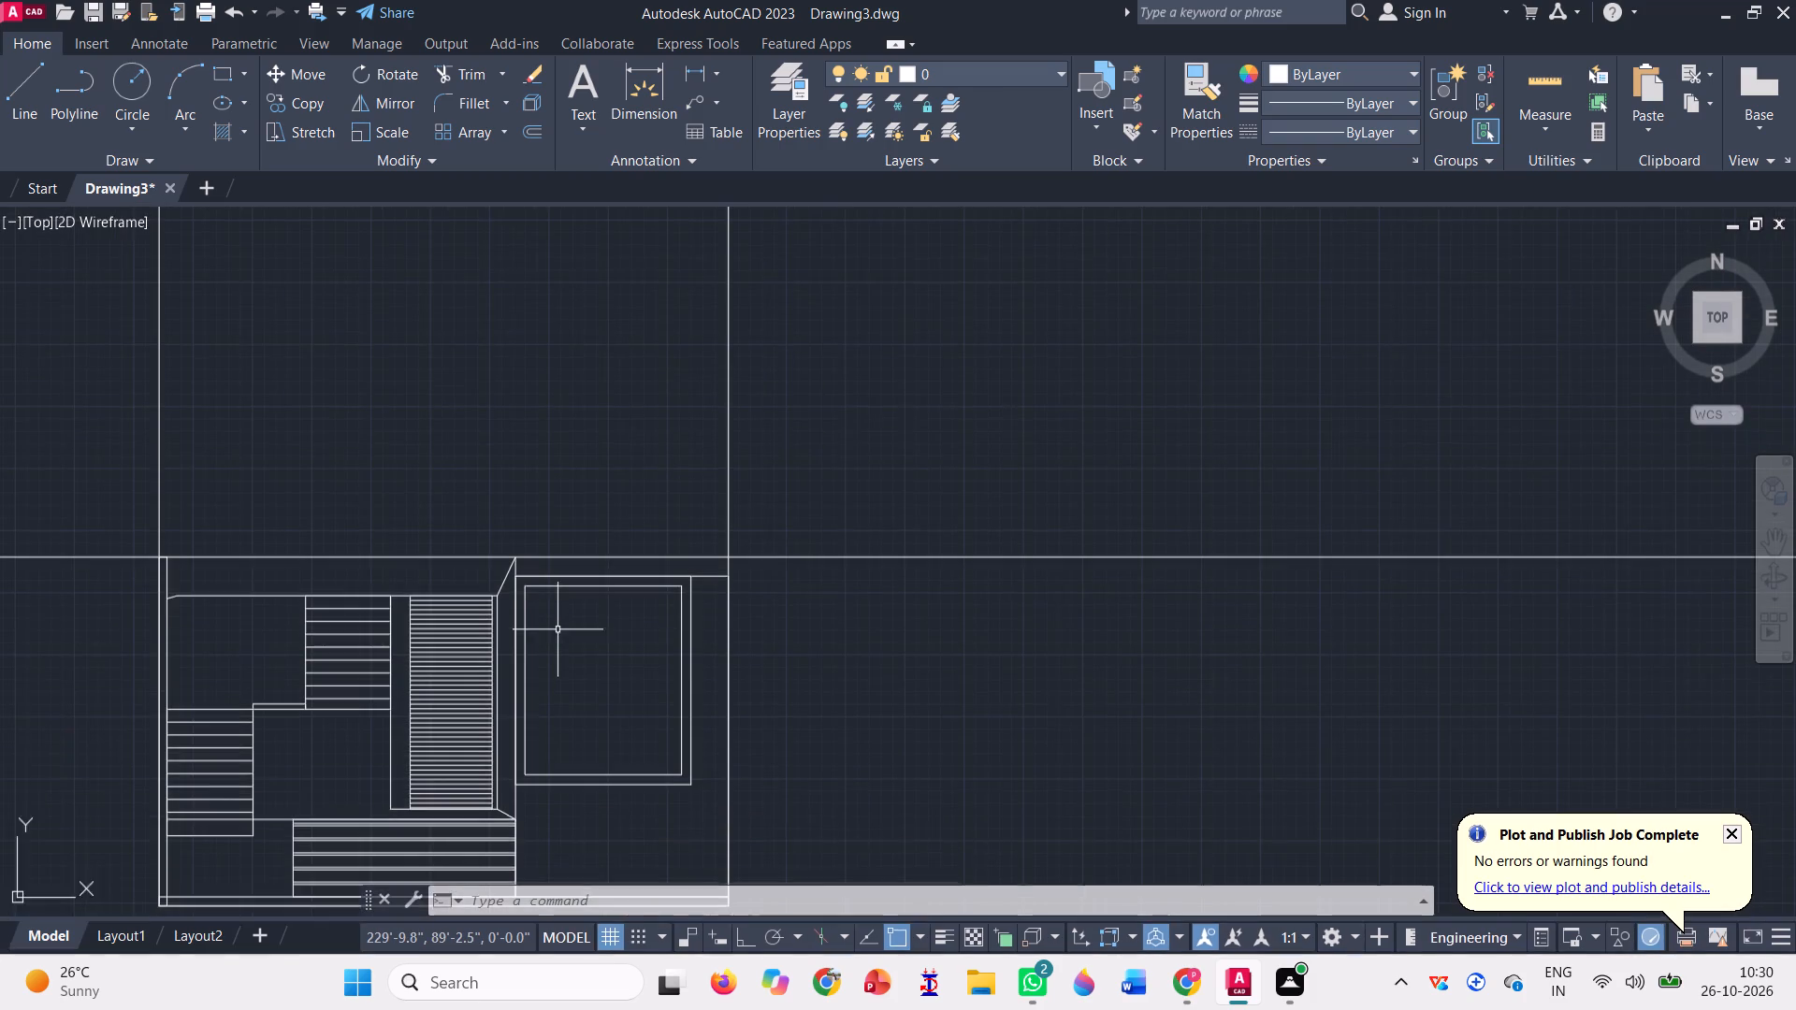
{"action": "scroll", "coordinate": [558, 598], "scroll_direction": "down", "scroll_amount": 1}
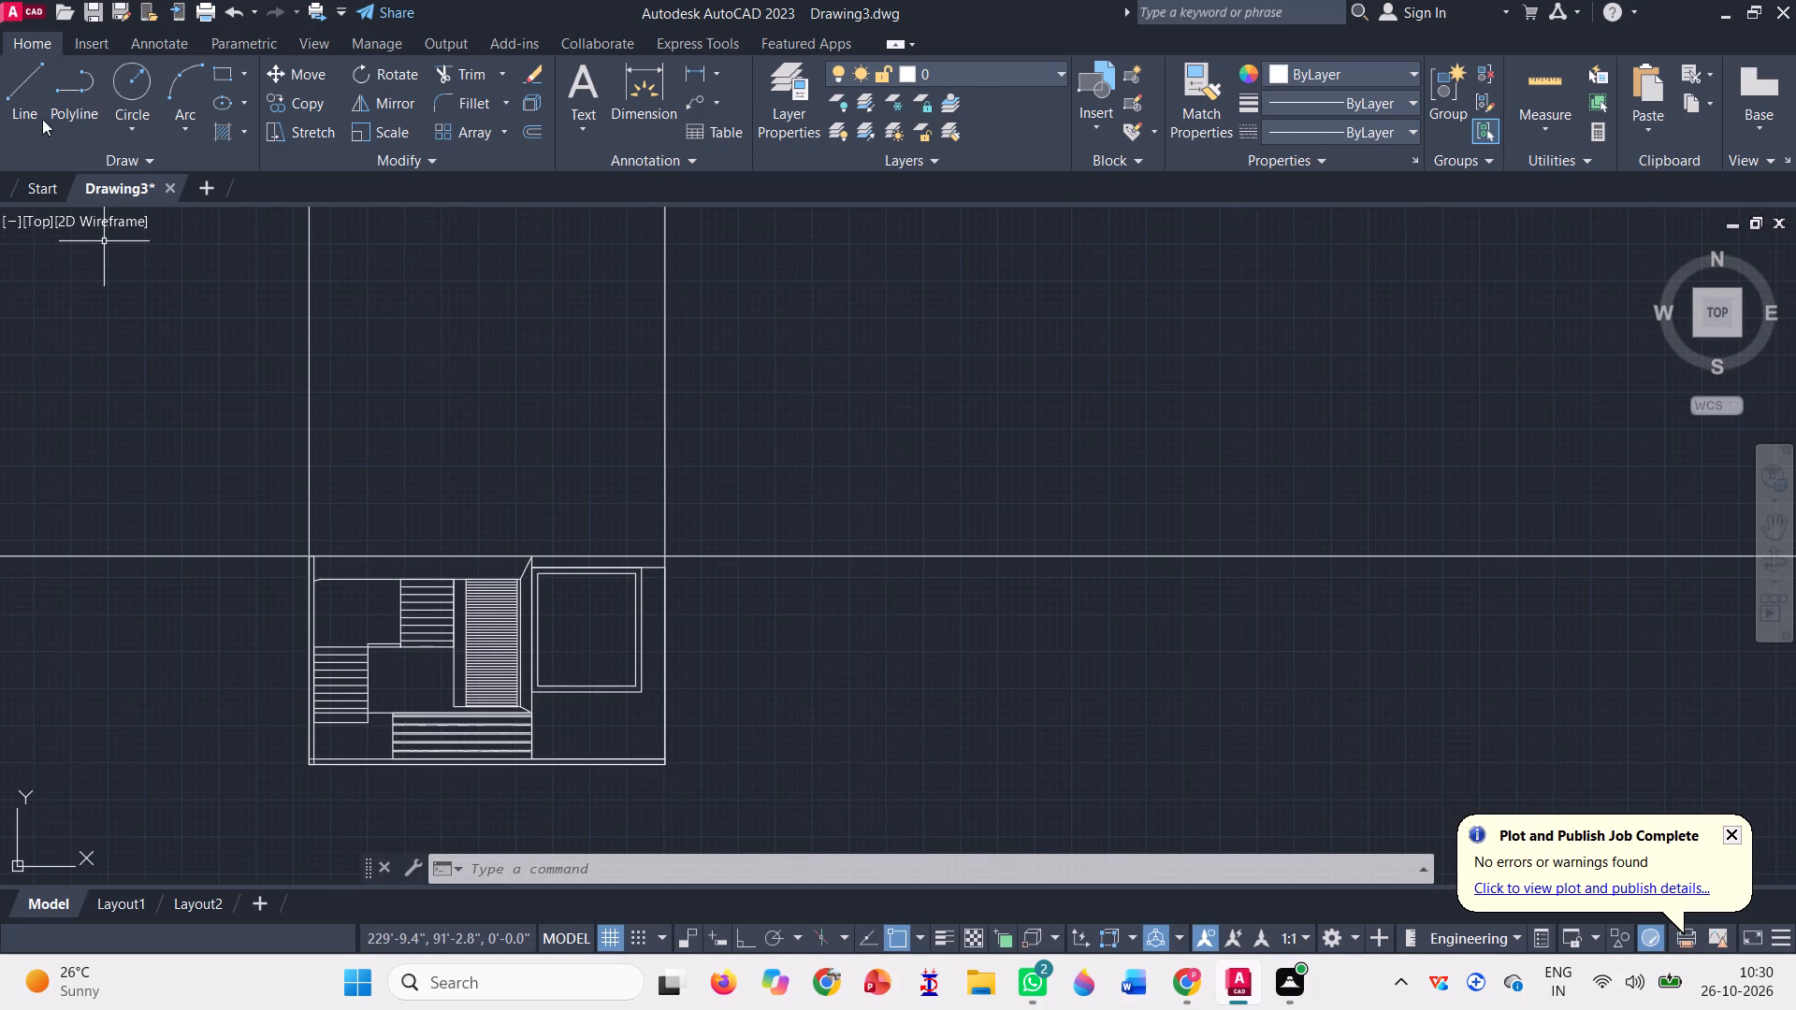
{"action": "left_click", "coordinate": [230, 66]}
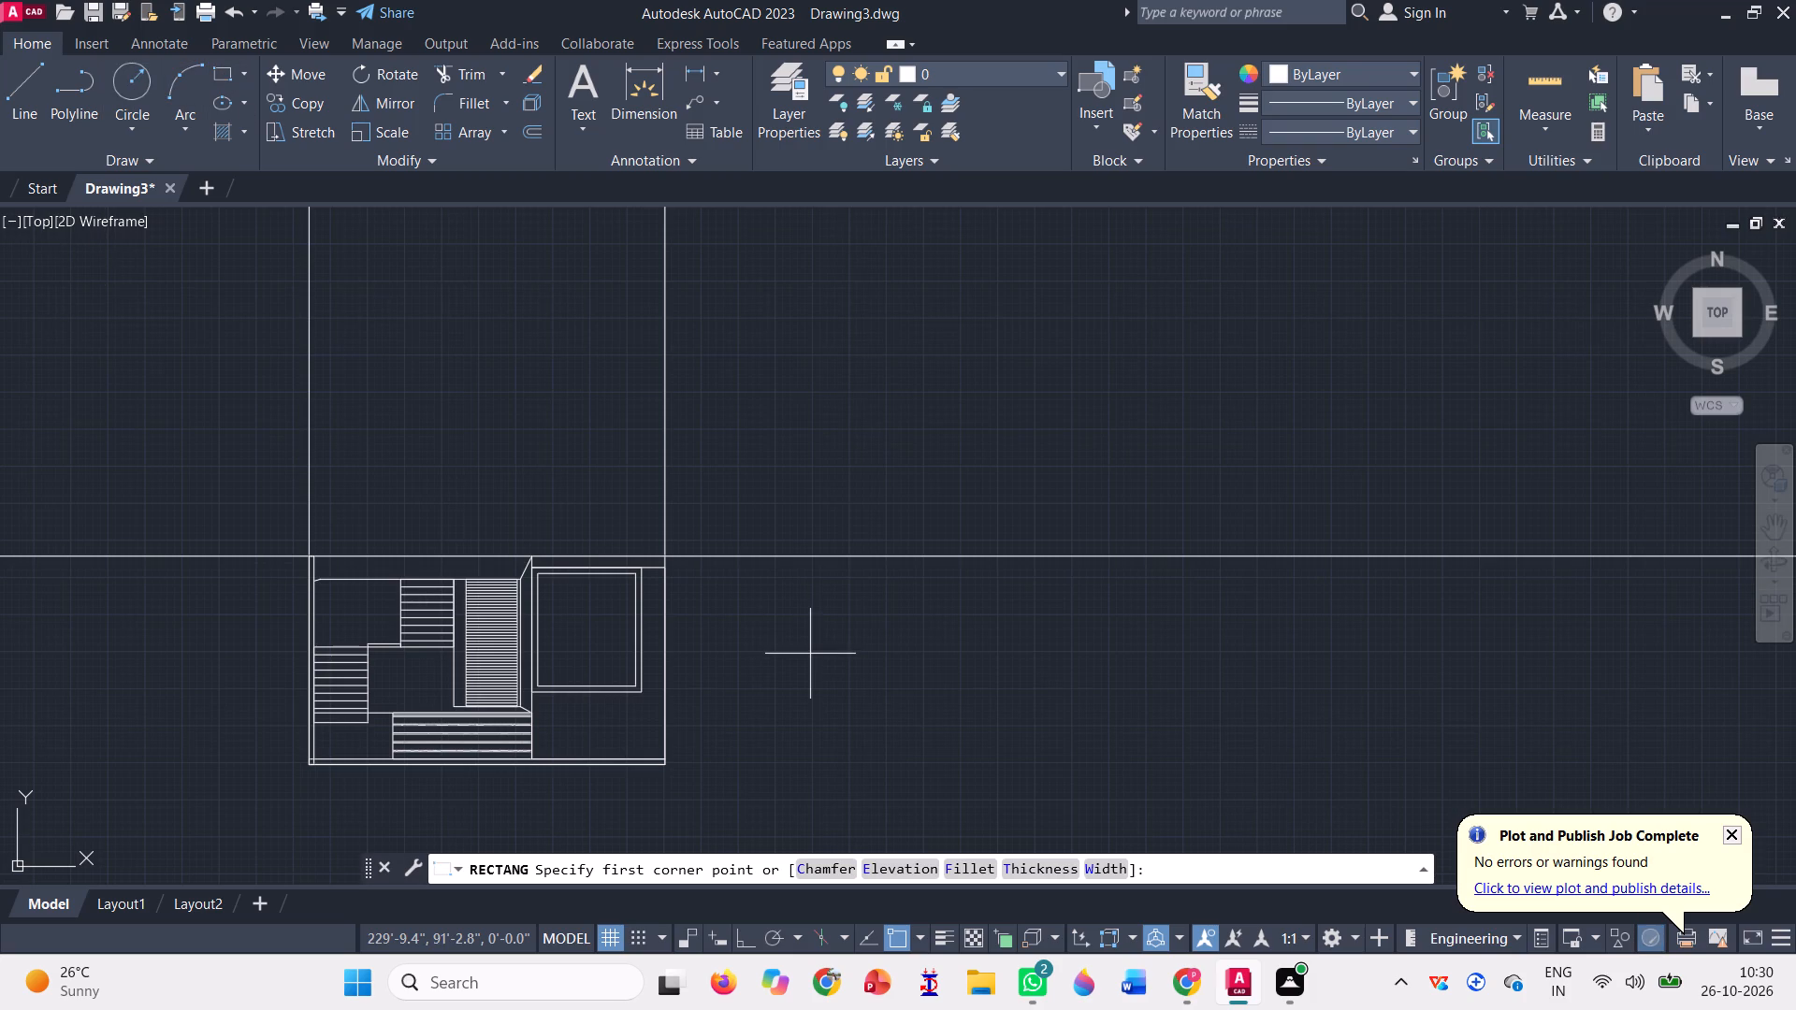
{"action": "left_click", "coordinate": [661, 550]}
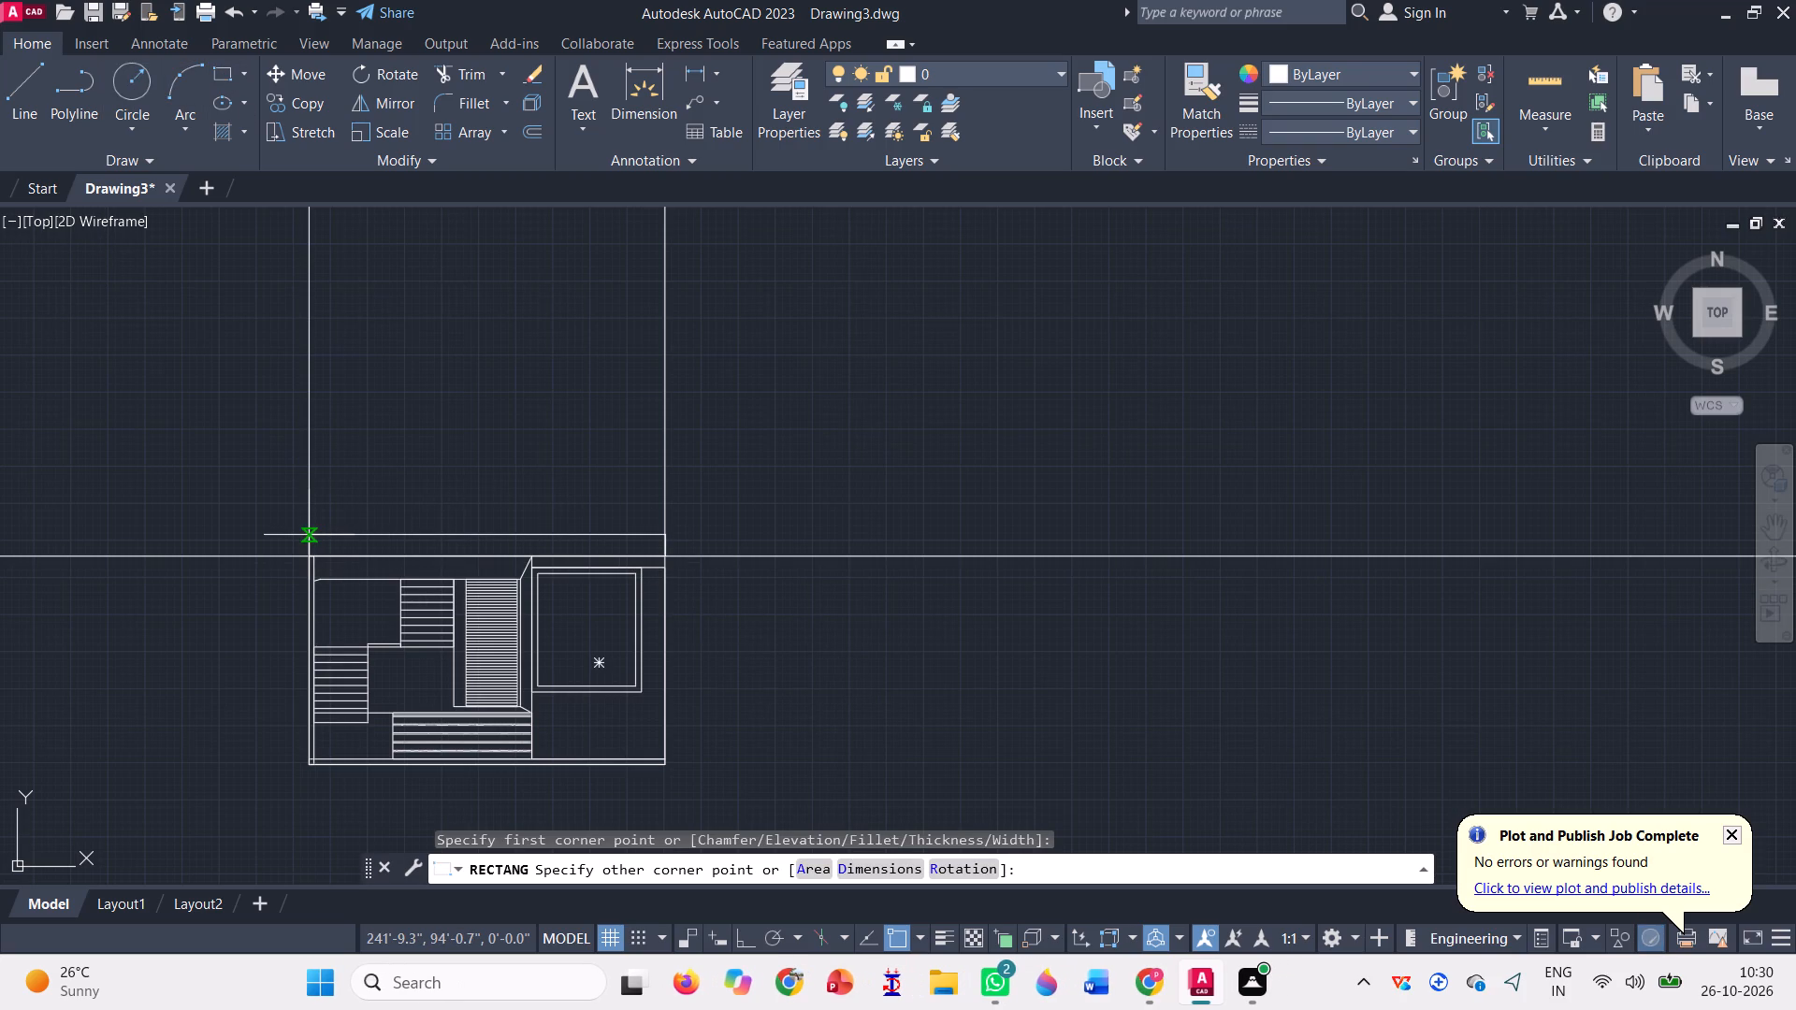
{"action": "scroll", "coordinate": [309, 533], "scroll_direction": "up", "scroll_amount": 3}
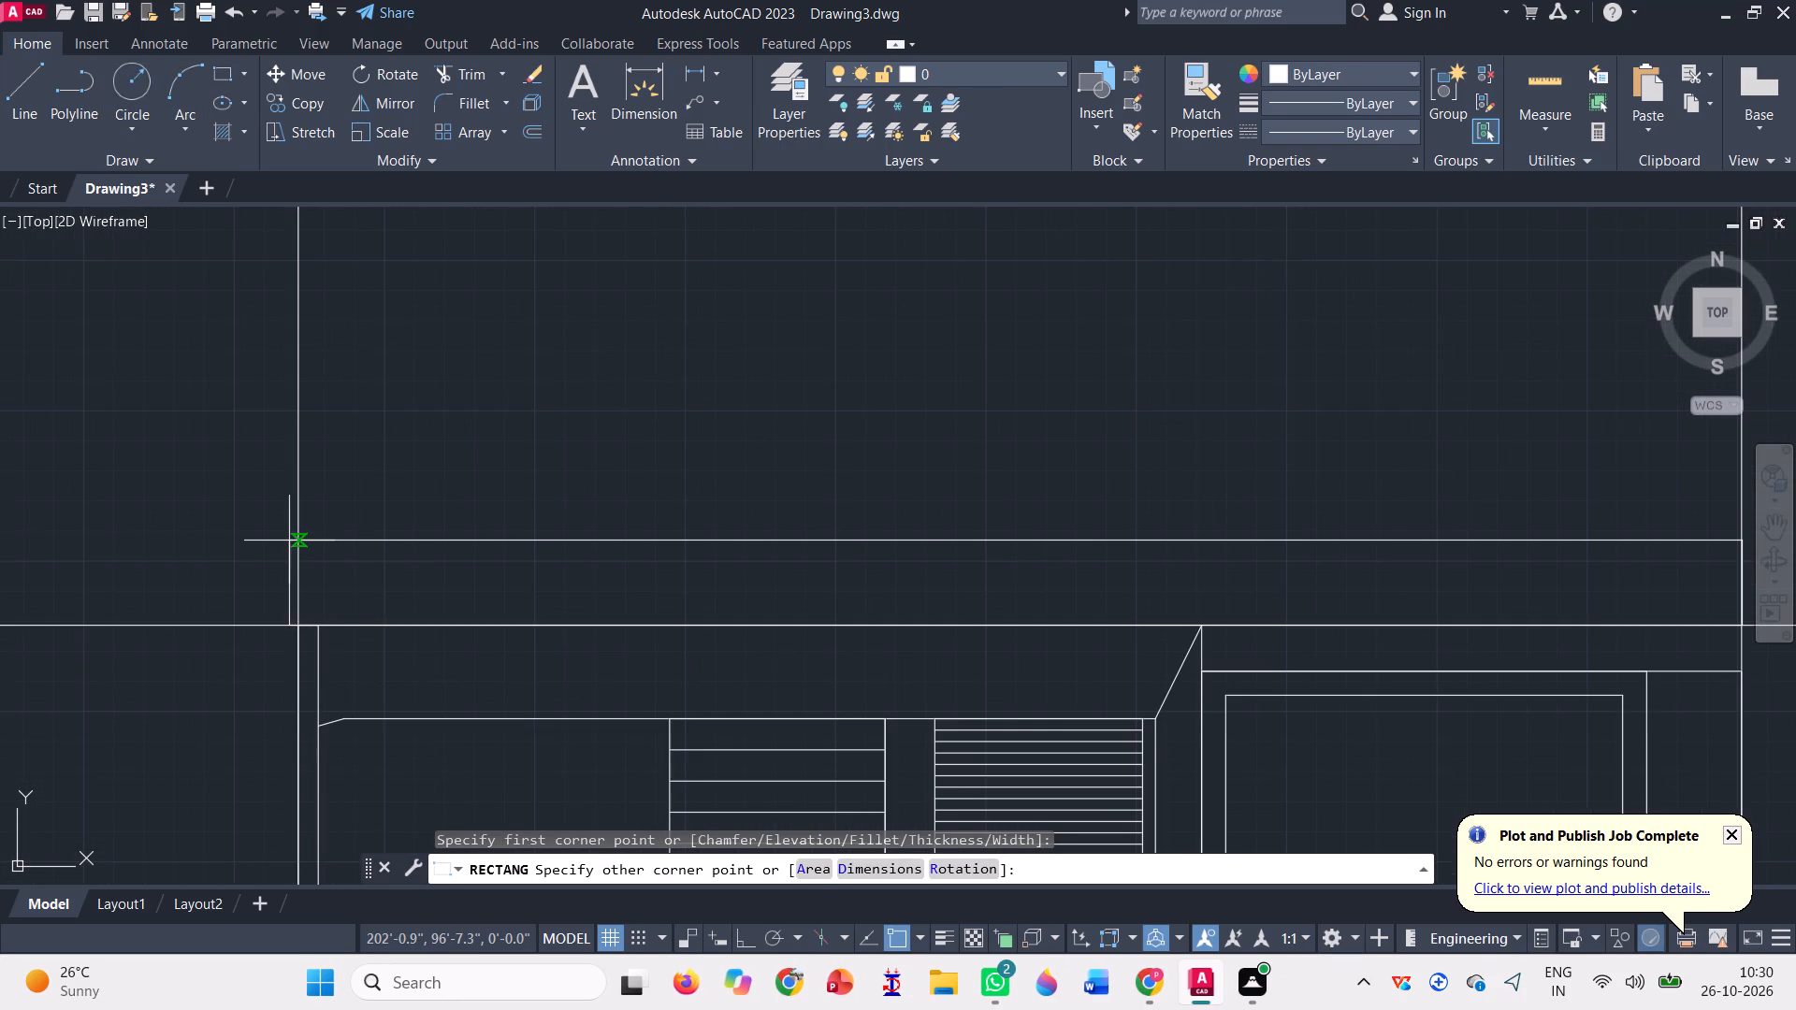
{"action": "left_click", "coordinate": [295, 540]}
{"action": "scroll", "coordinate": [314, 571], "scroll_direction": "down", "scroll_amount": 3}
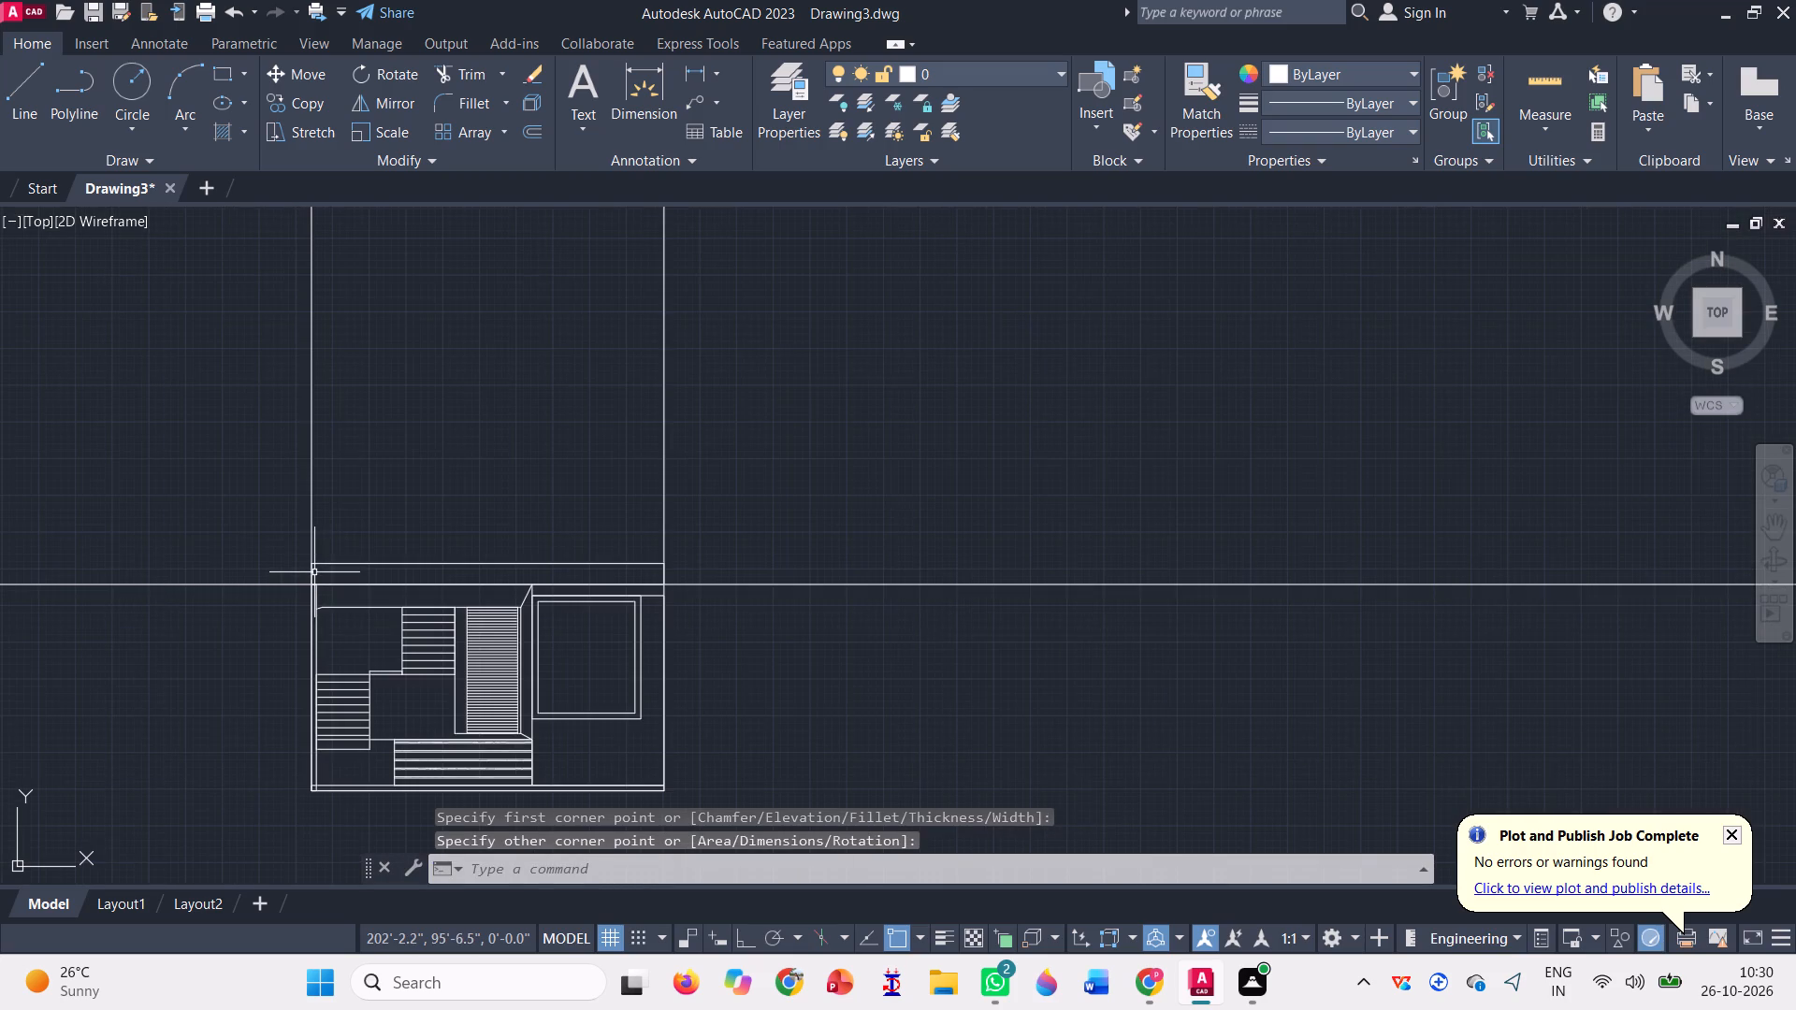
Draw a narrow, tall rectangle running north along the west vertical line from its intersection with the horizontal construction line.
{"action": "left_click", "coordinate": [226, 79]}
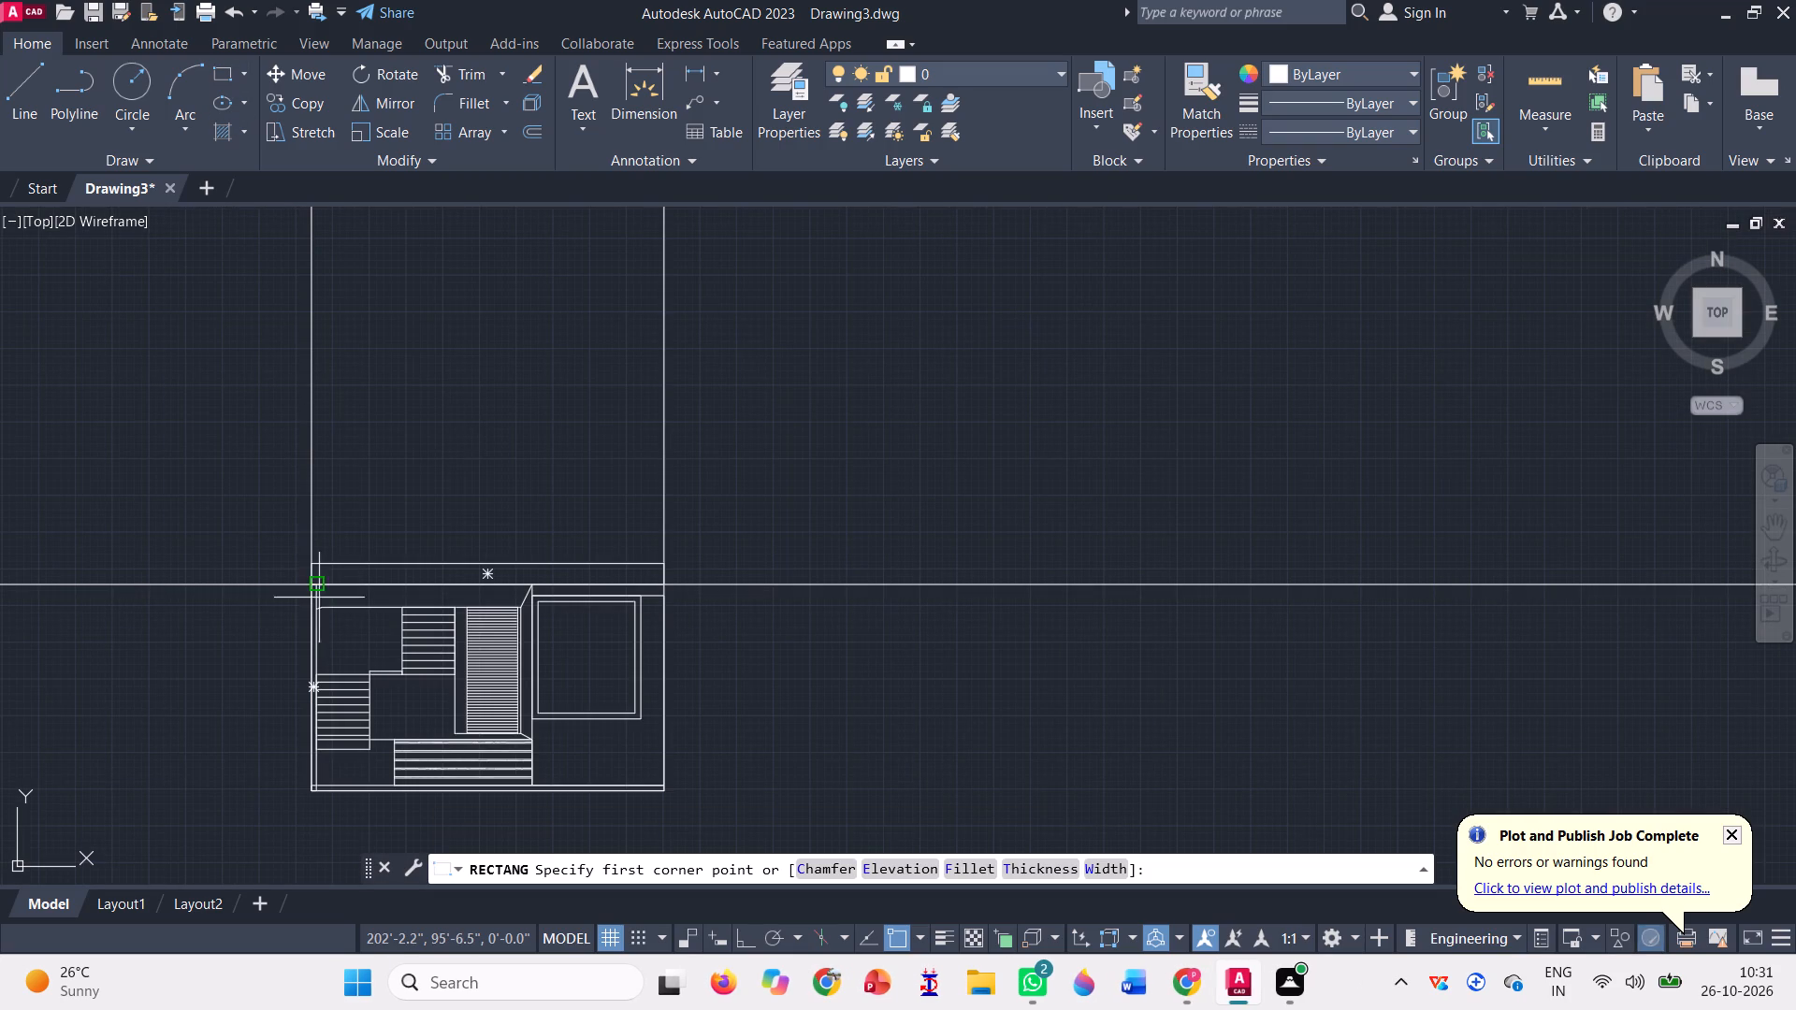
{"action": "scroll", "coordinate": [293, 558], "scroll_direction": "up", "scroll_amount": 3}
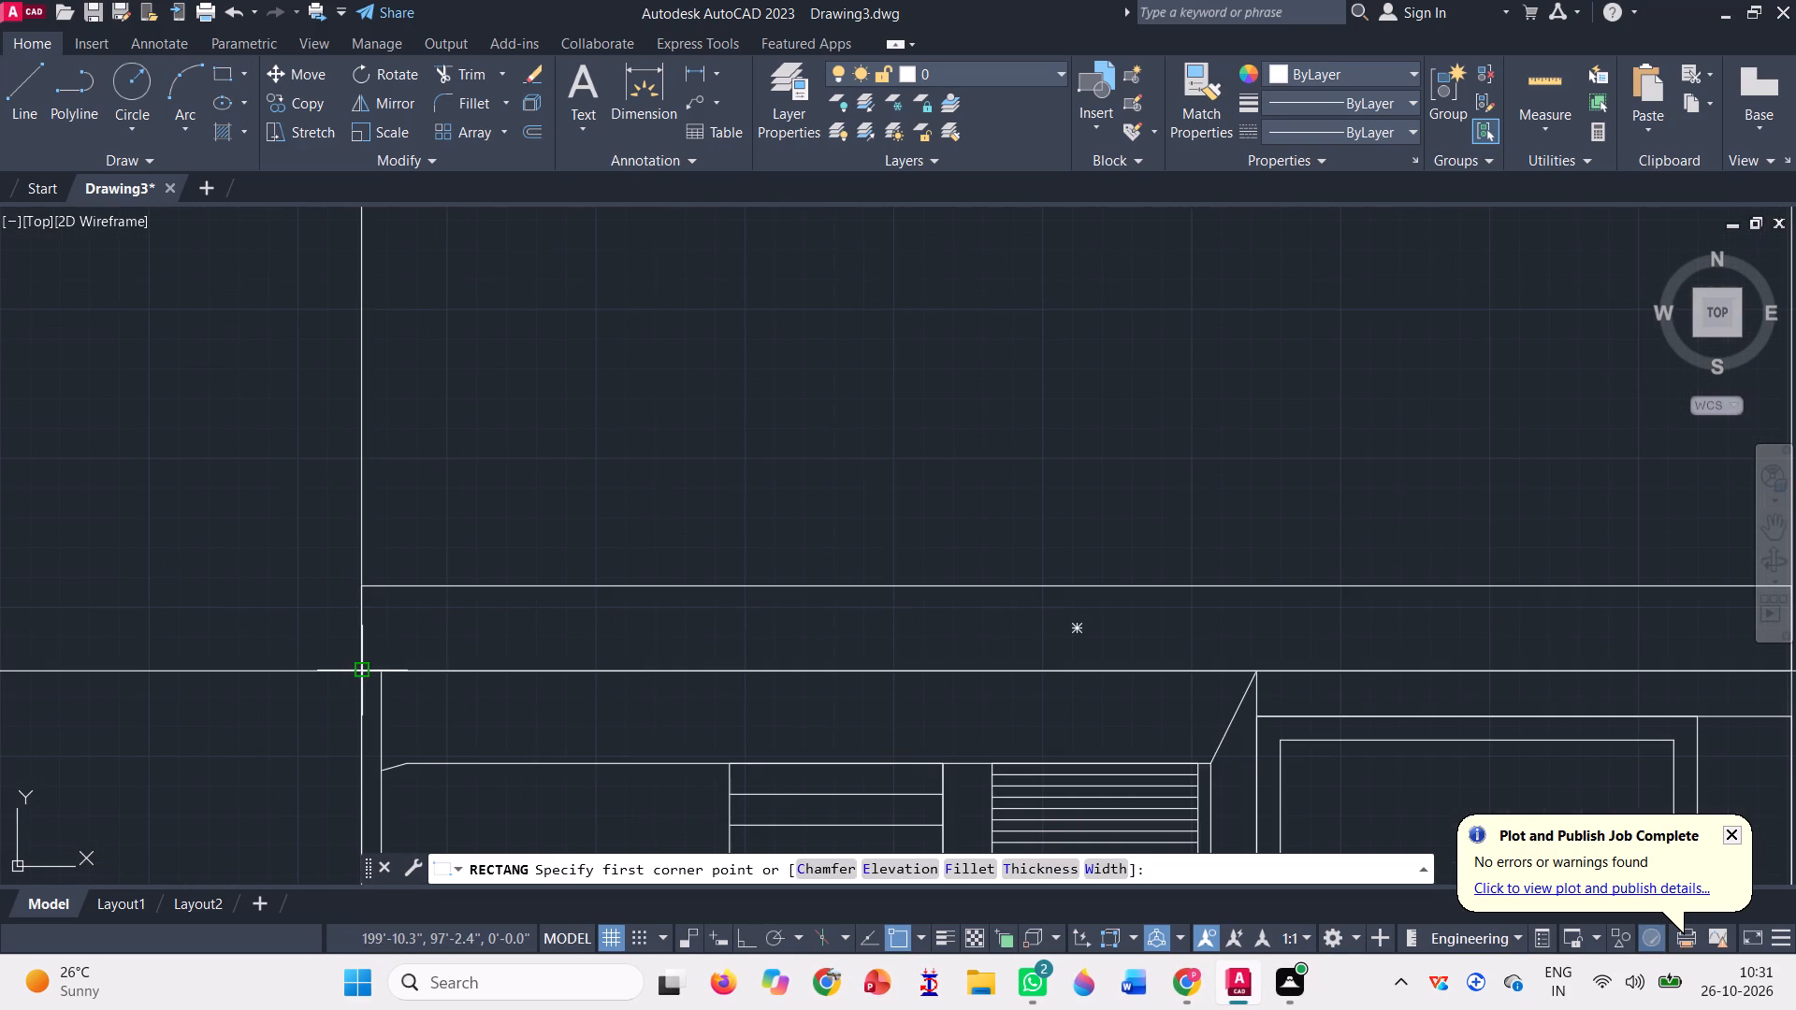
{"action": "left_click", "coordinate": [362, 671]}
{"action": "scroll", "coordinate": [346, 729], "scroll_direction": "down", "scroll_amount": 2}
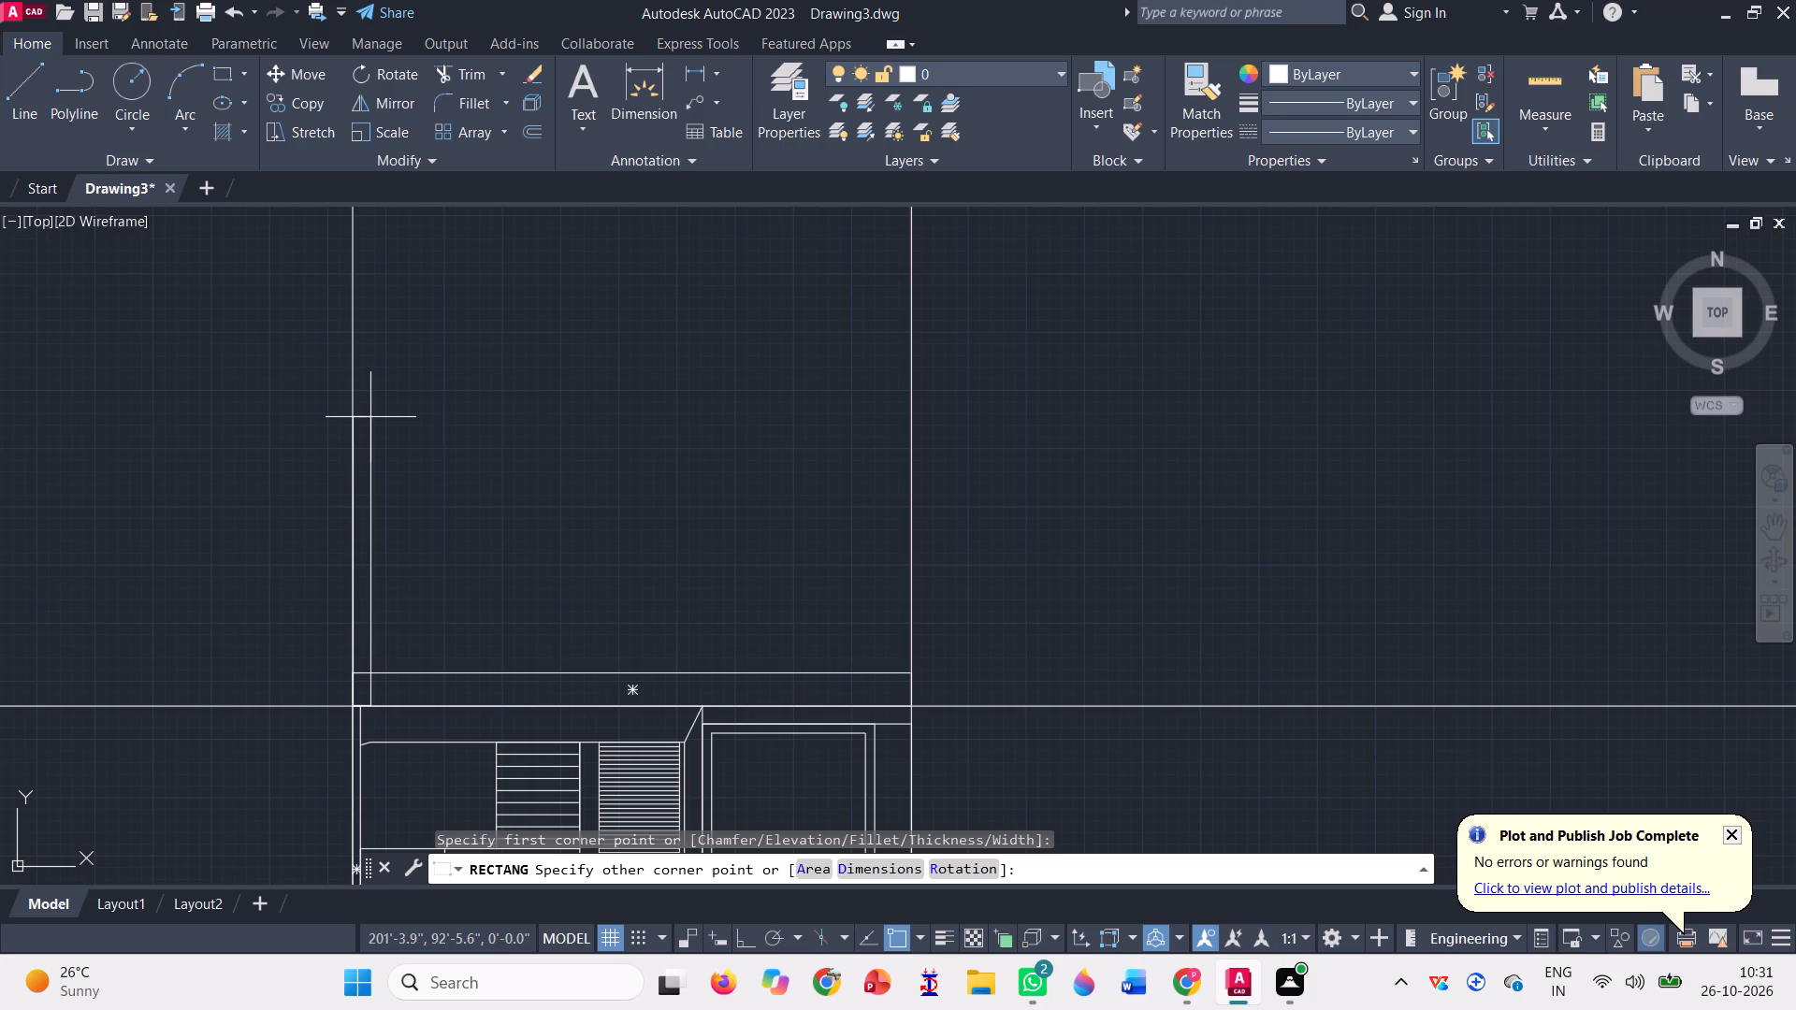
{"action": "left_click", "coordinate": [370, 412]}
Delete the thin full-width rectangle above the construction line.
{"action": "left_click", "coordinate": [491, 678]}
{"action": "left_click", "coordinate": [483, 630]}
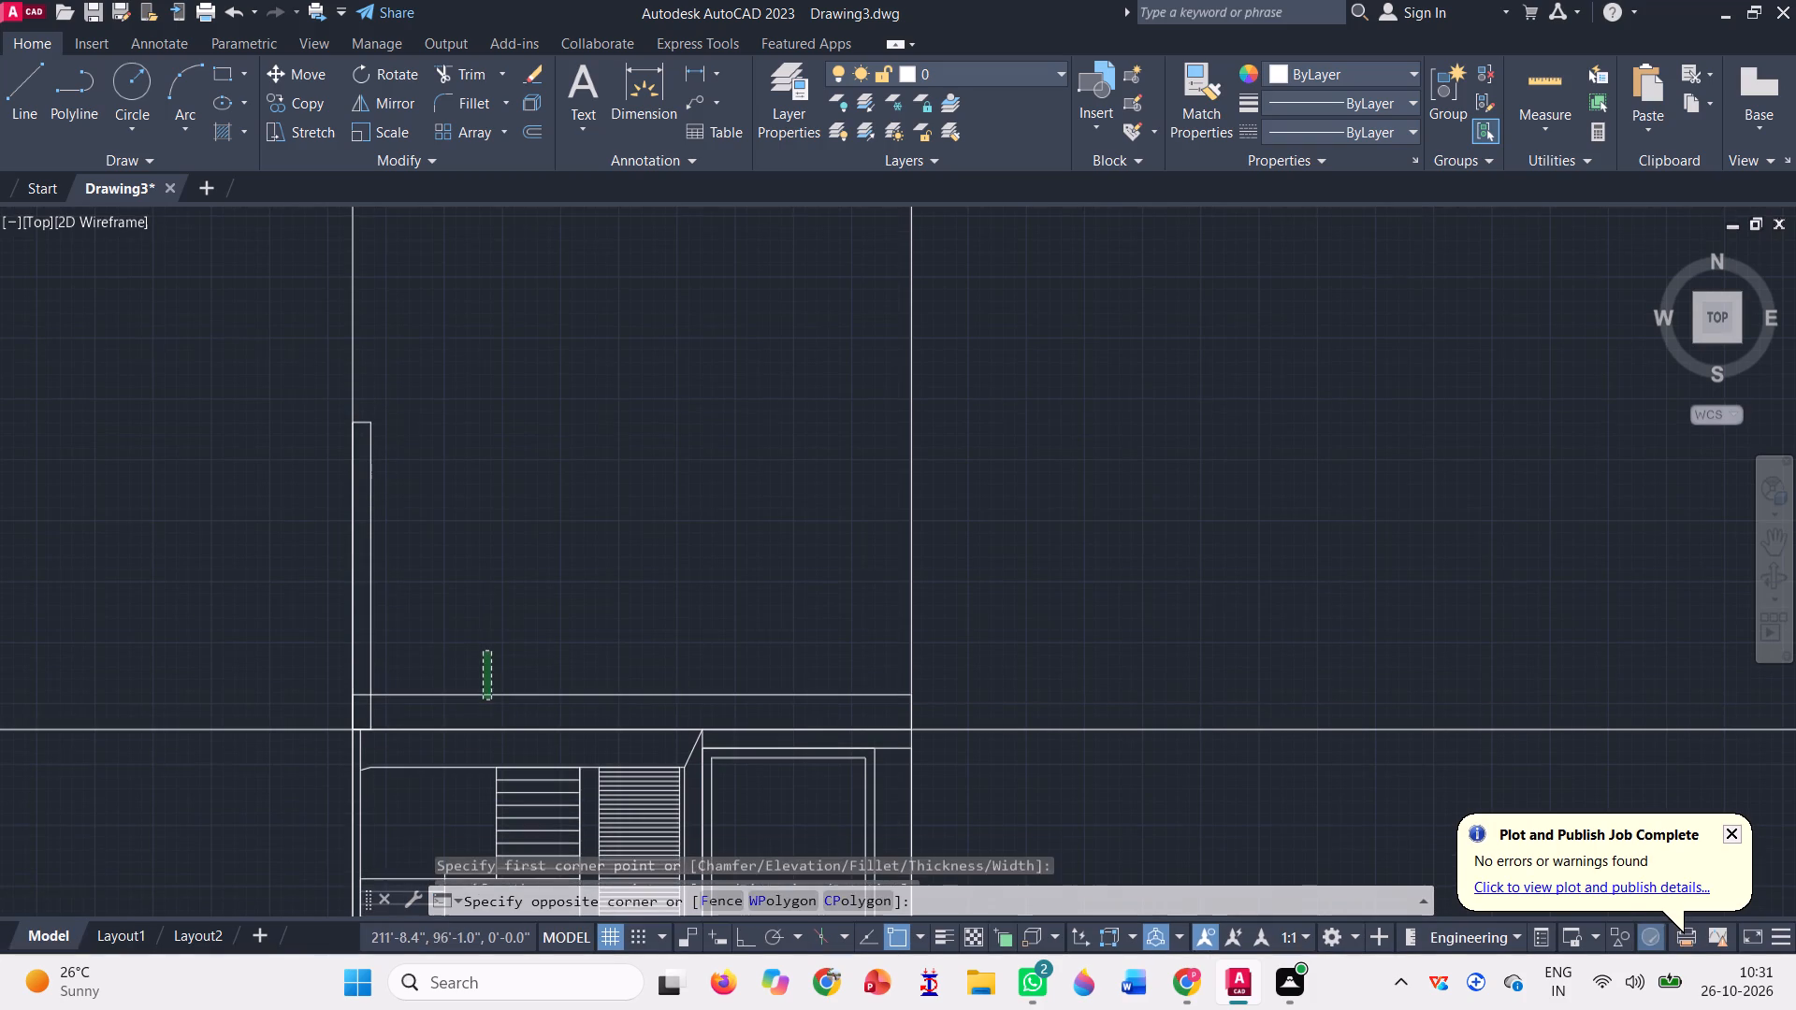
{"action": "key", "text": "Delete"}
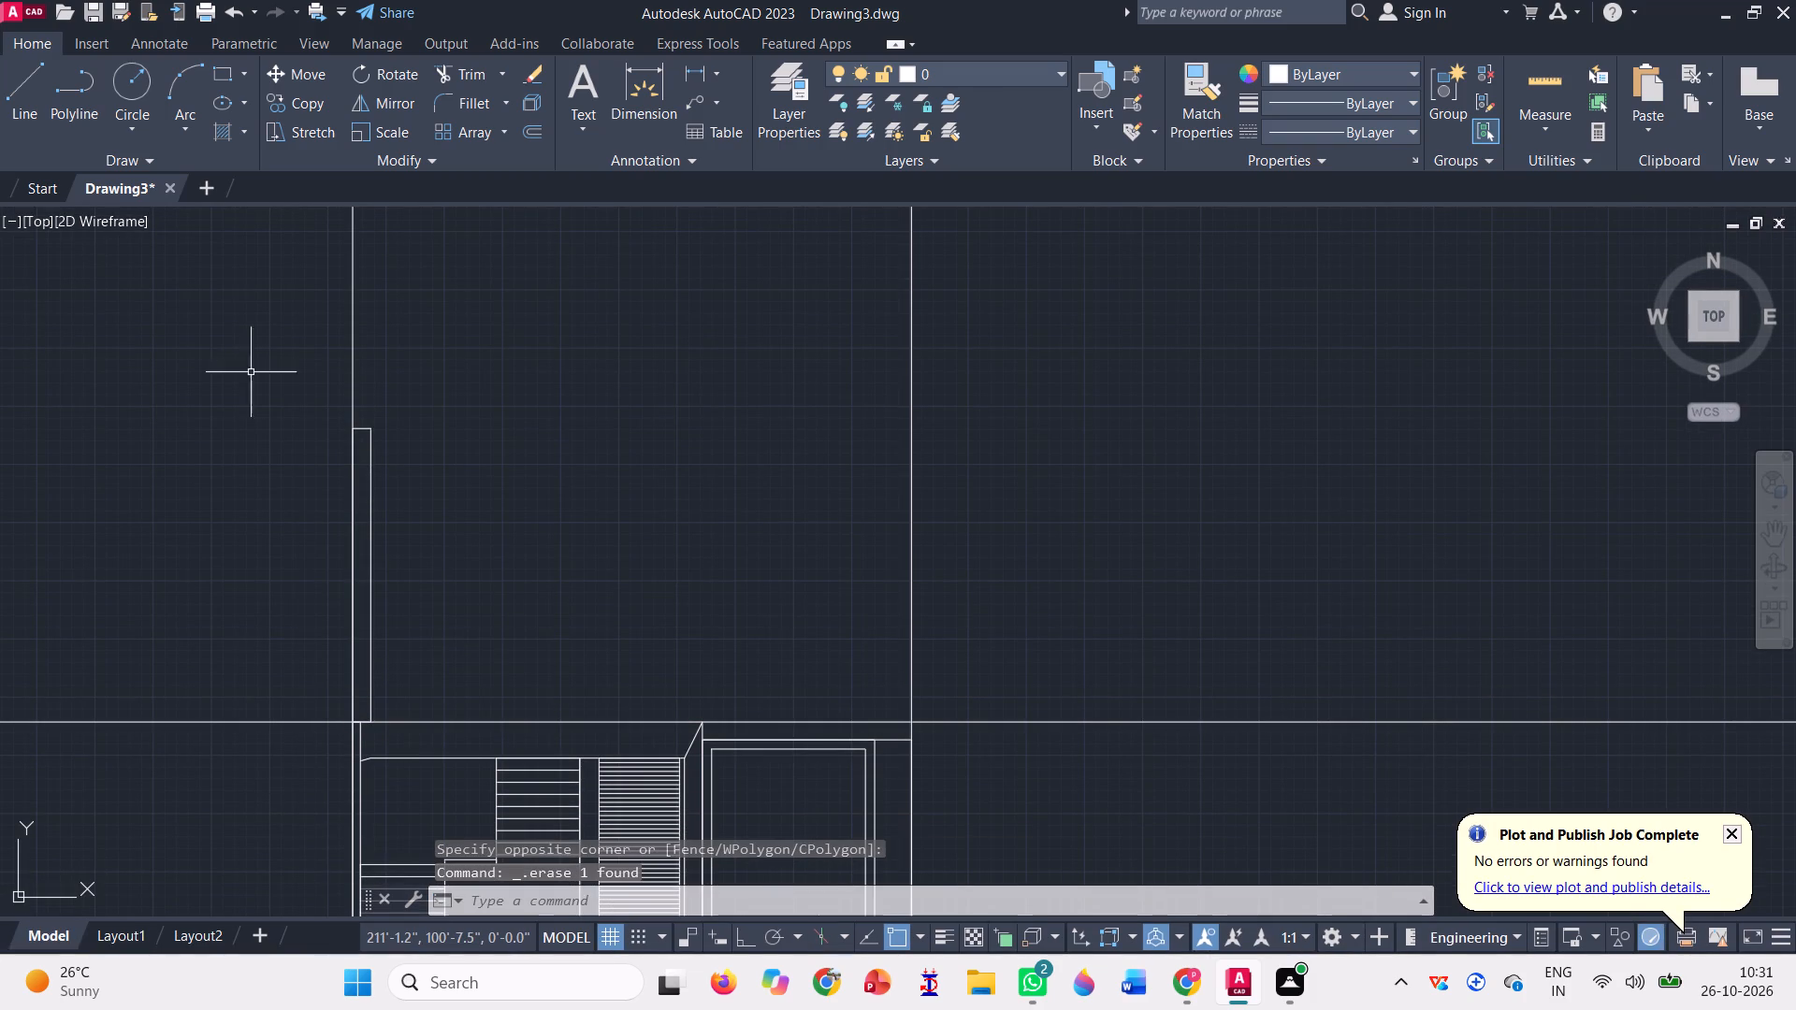
Draw a thinner full-width rectangle on the construction line, from the tall strip's southwest corner to the east vertical line.
{"action": "left_click", "coordinate": [224, 74]}
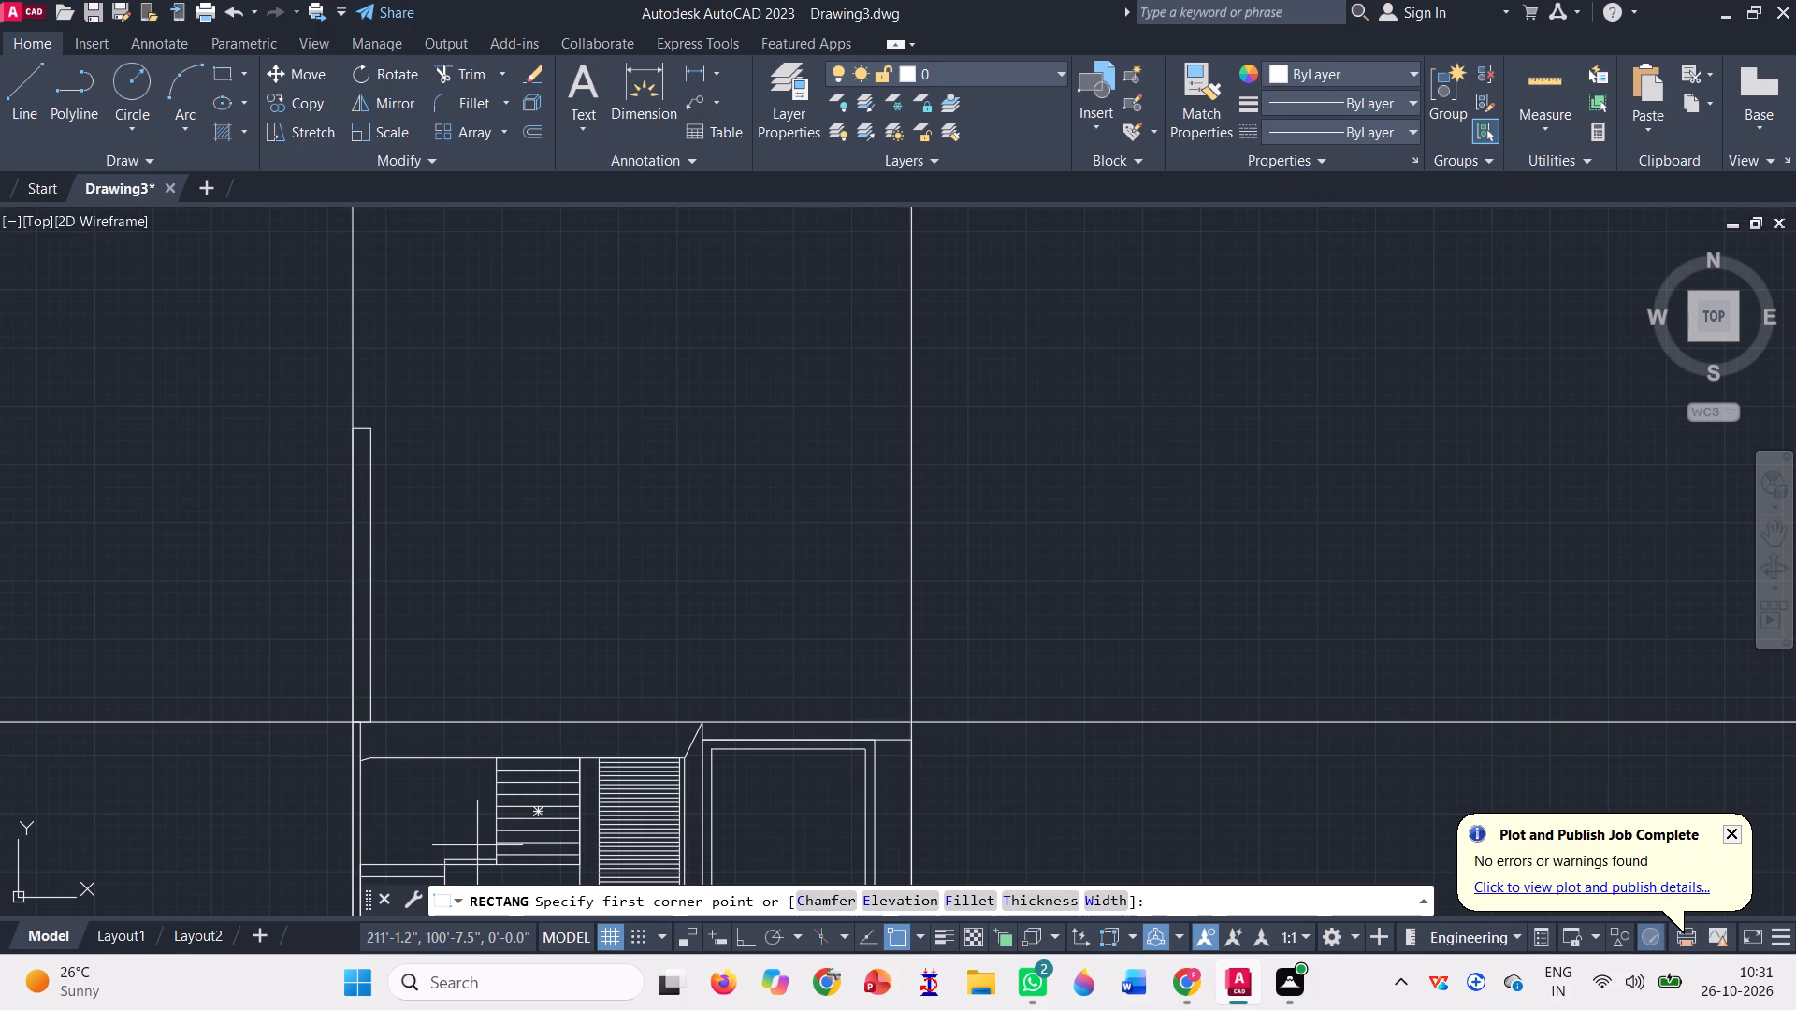
{"action": "left_click", "coordinate": [347, 714]}
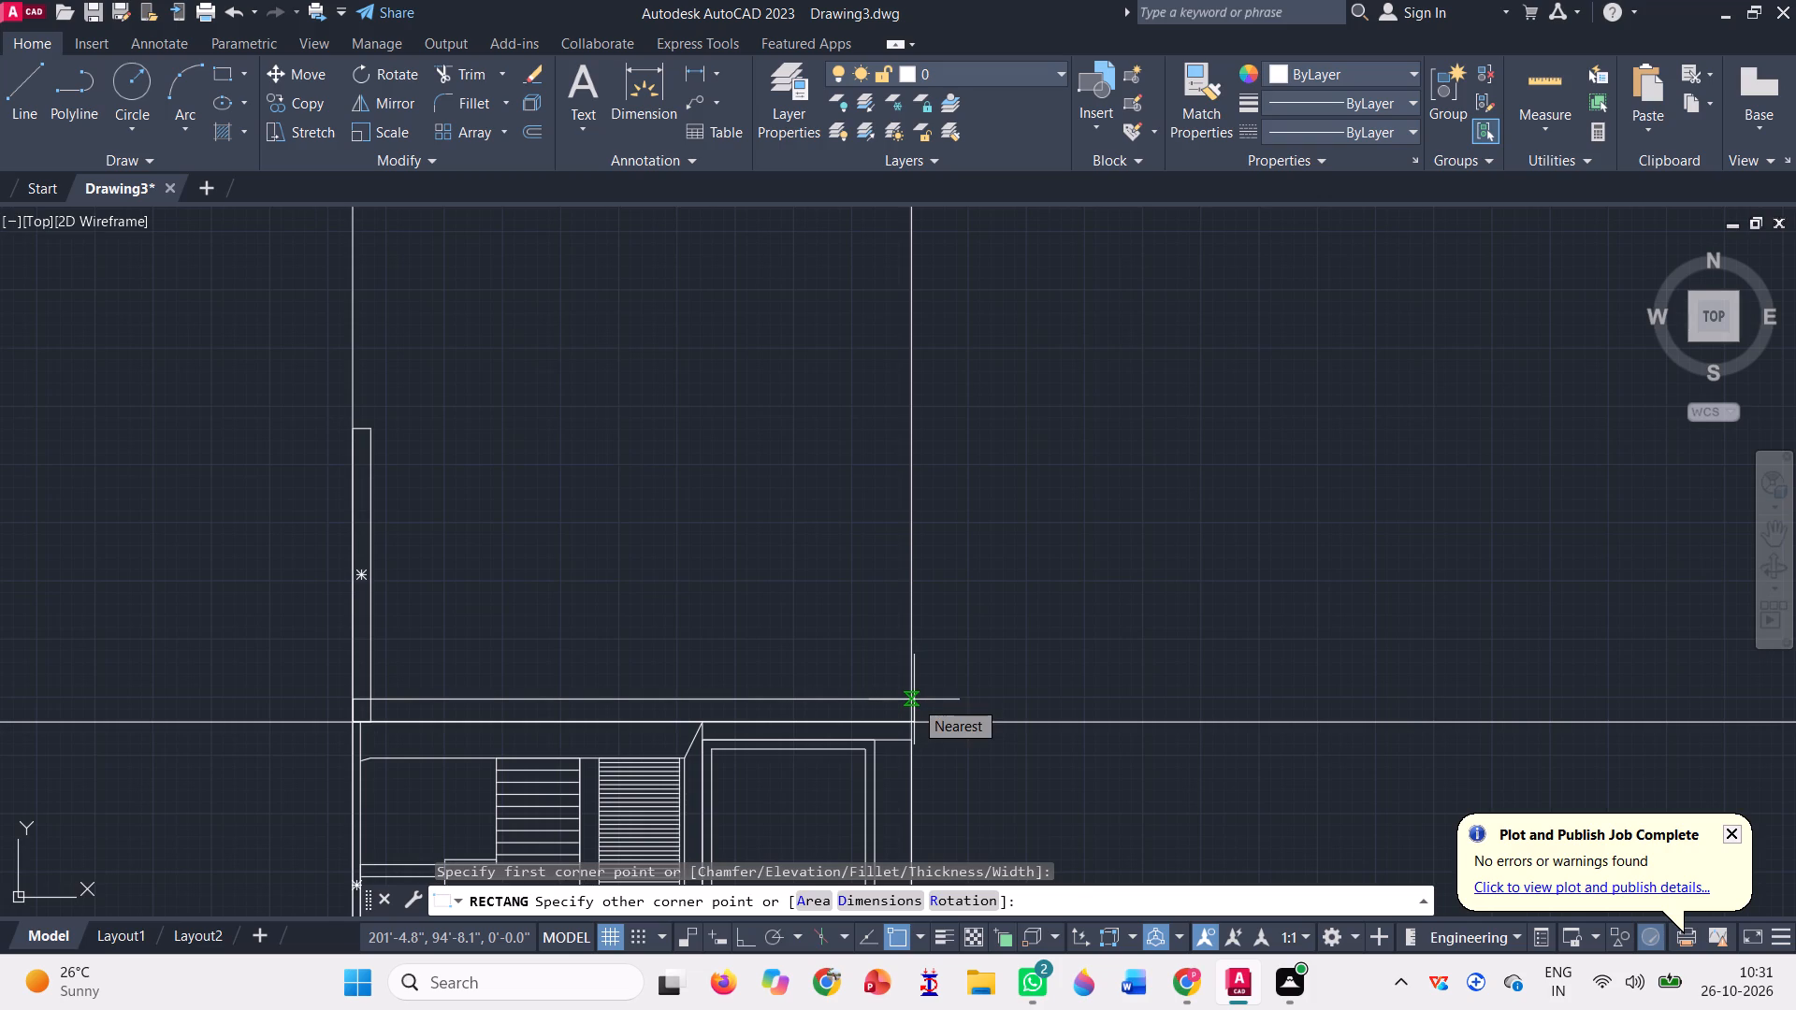
{"action": "scroll", "coordinate": [914, 700], "scroll_direction": "up", "scroll_amount": 3}
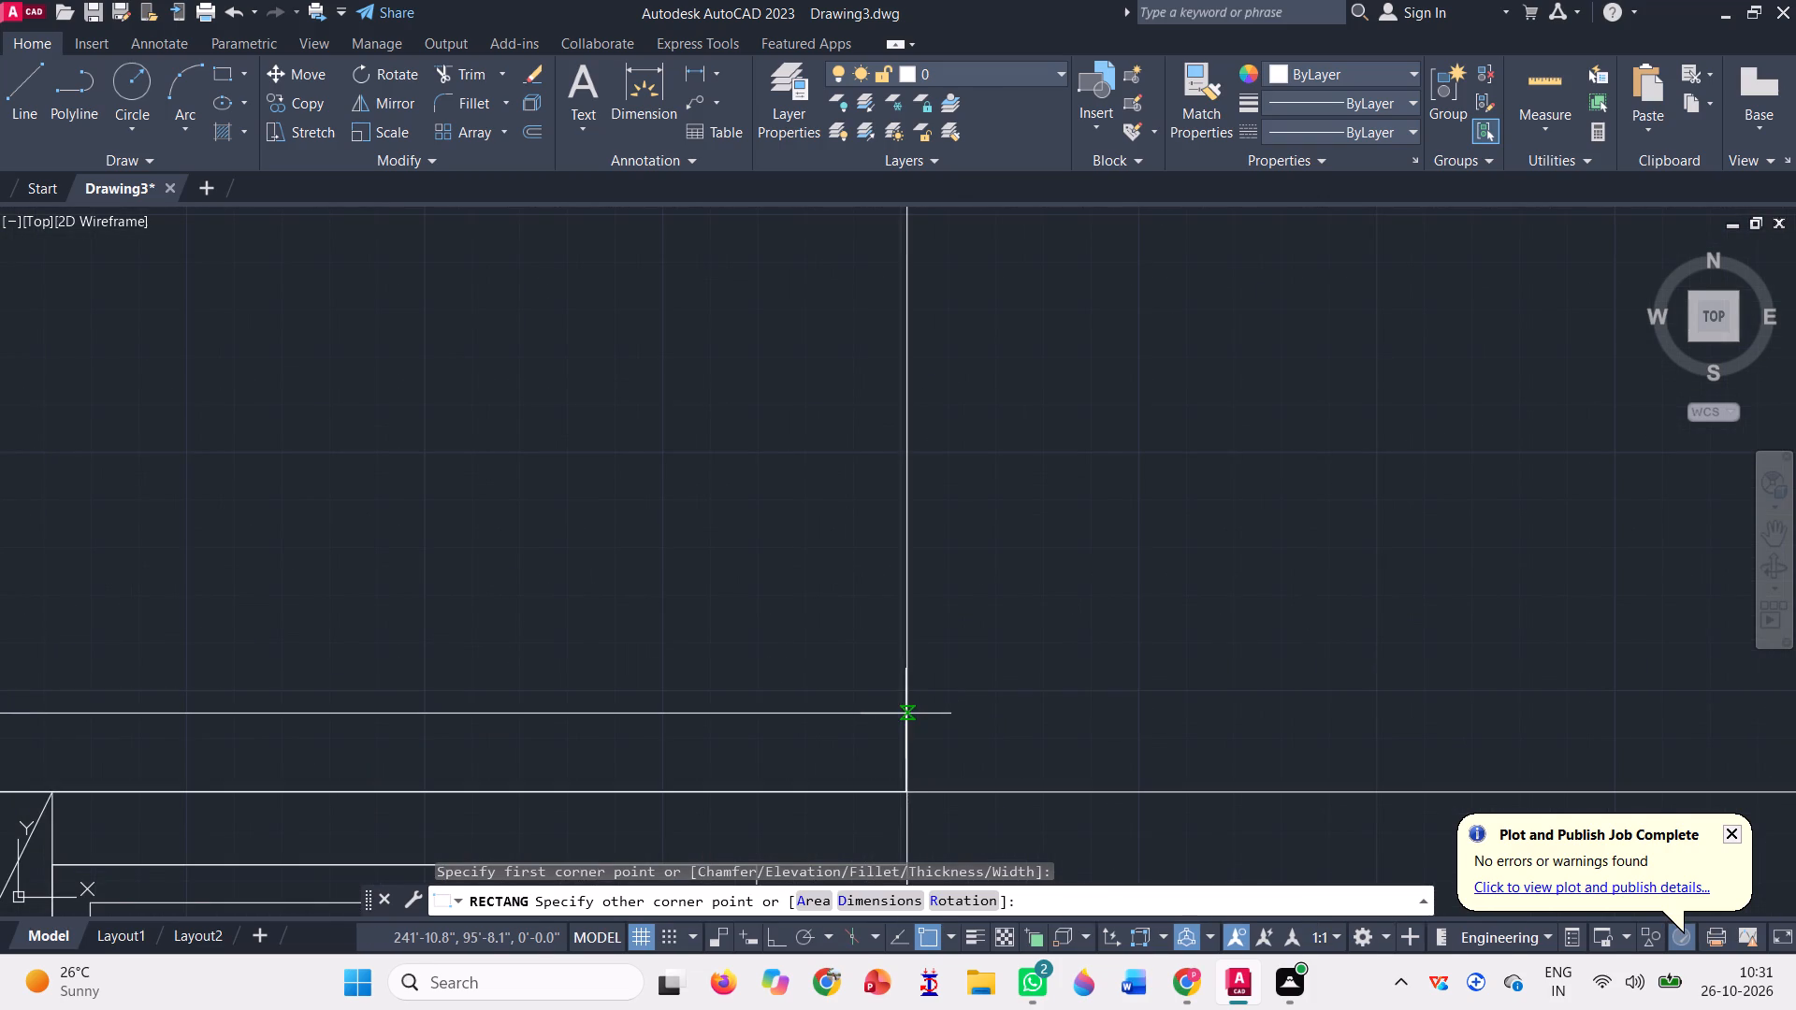
{"action": "left_click", "coordinate": [908, 711]}
{"action": "scroll", "coordinate": [911, 802], "scroll_direction": "down", "scroll_amount": 6}
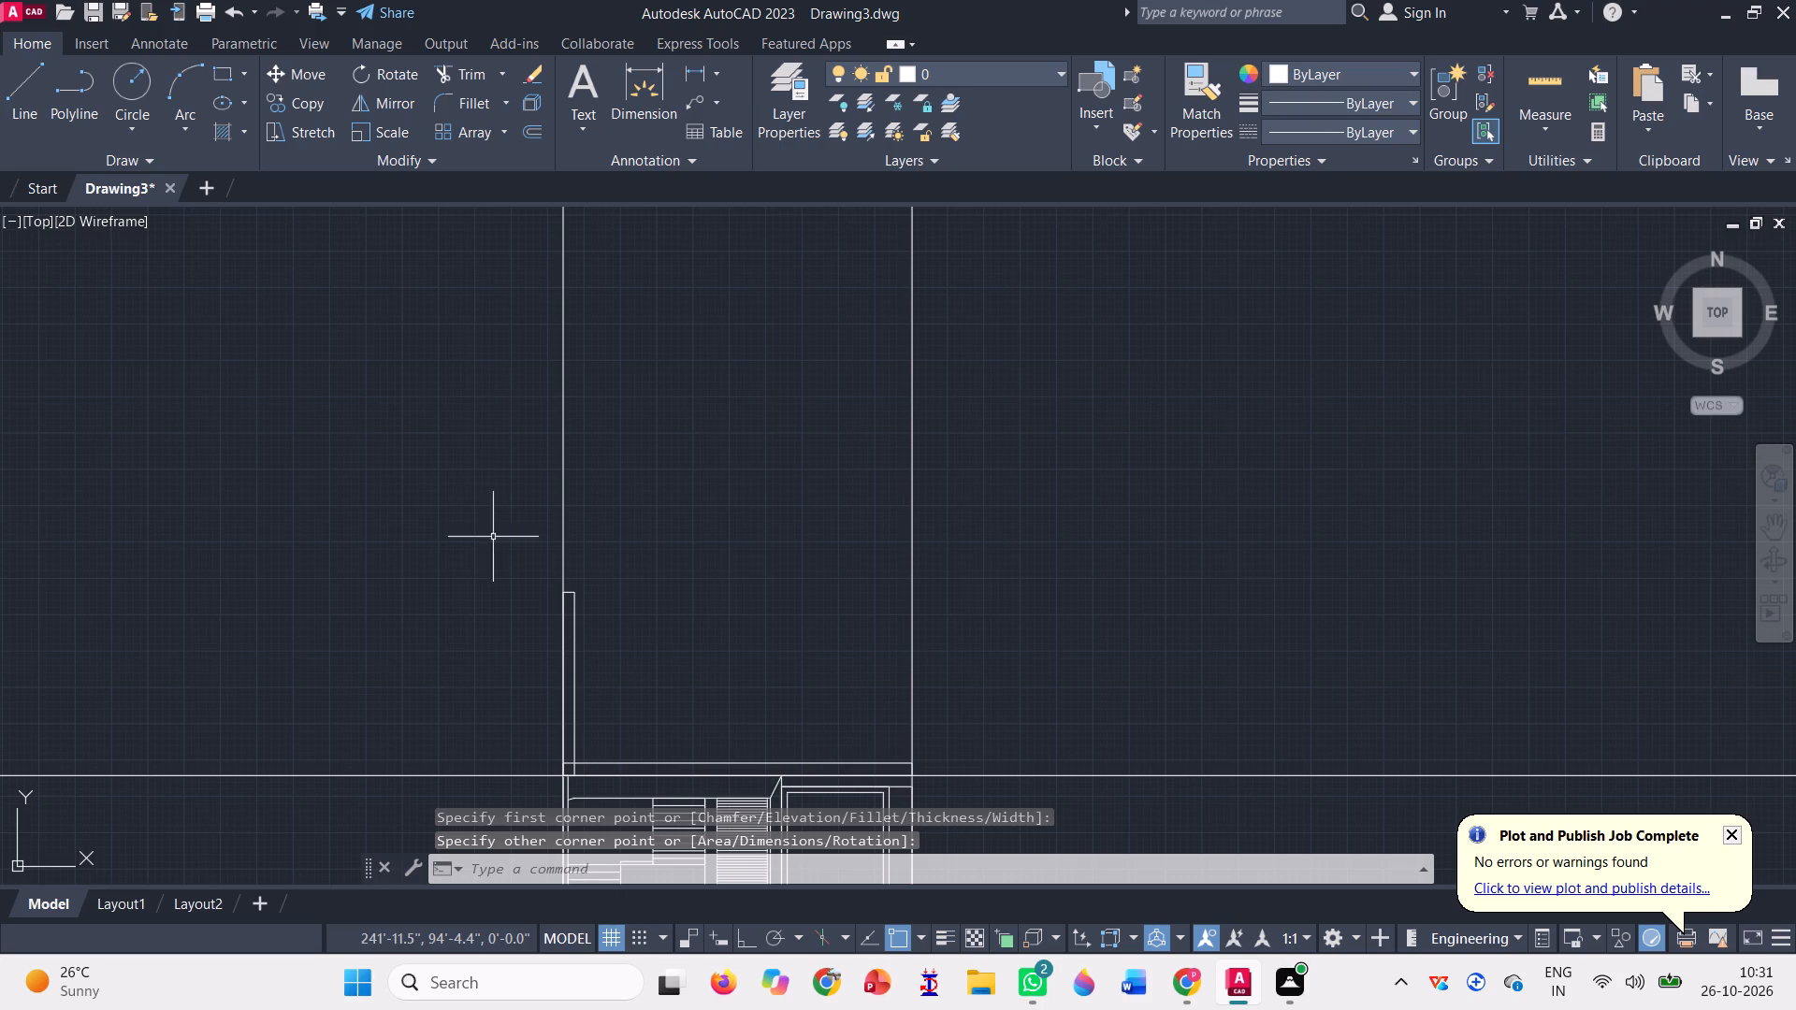
Trim the overlapping edges where the tall west strip meets the full-width strip so they form one open corner.
{"action": "left_click", "coordinate": [459, 73]}
{"action": "scroll", "coordinate": [709, 744], "scroll_direction": "down", "scroll_amount": 1}
{"action": "scroll", "coordinate": [650, 780], "scroll_direction": "up", "scroll_amount": 3}
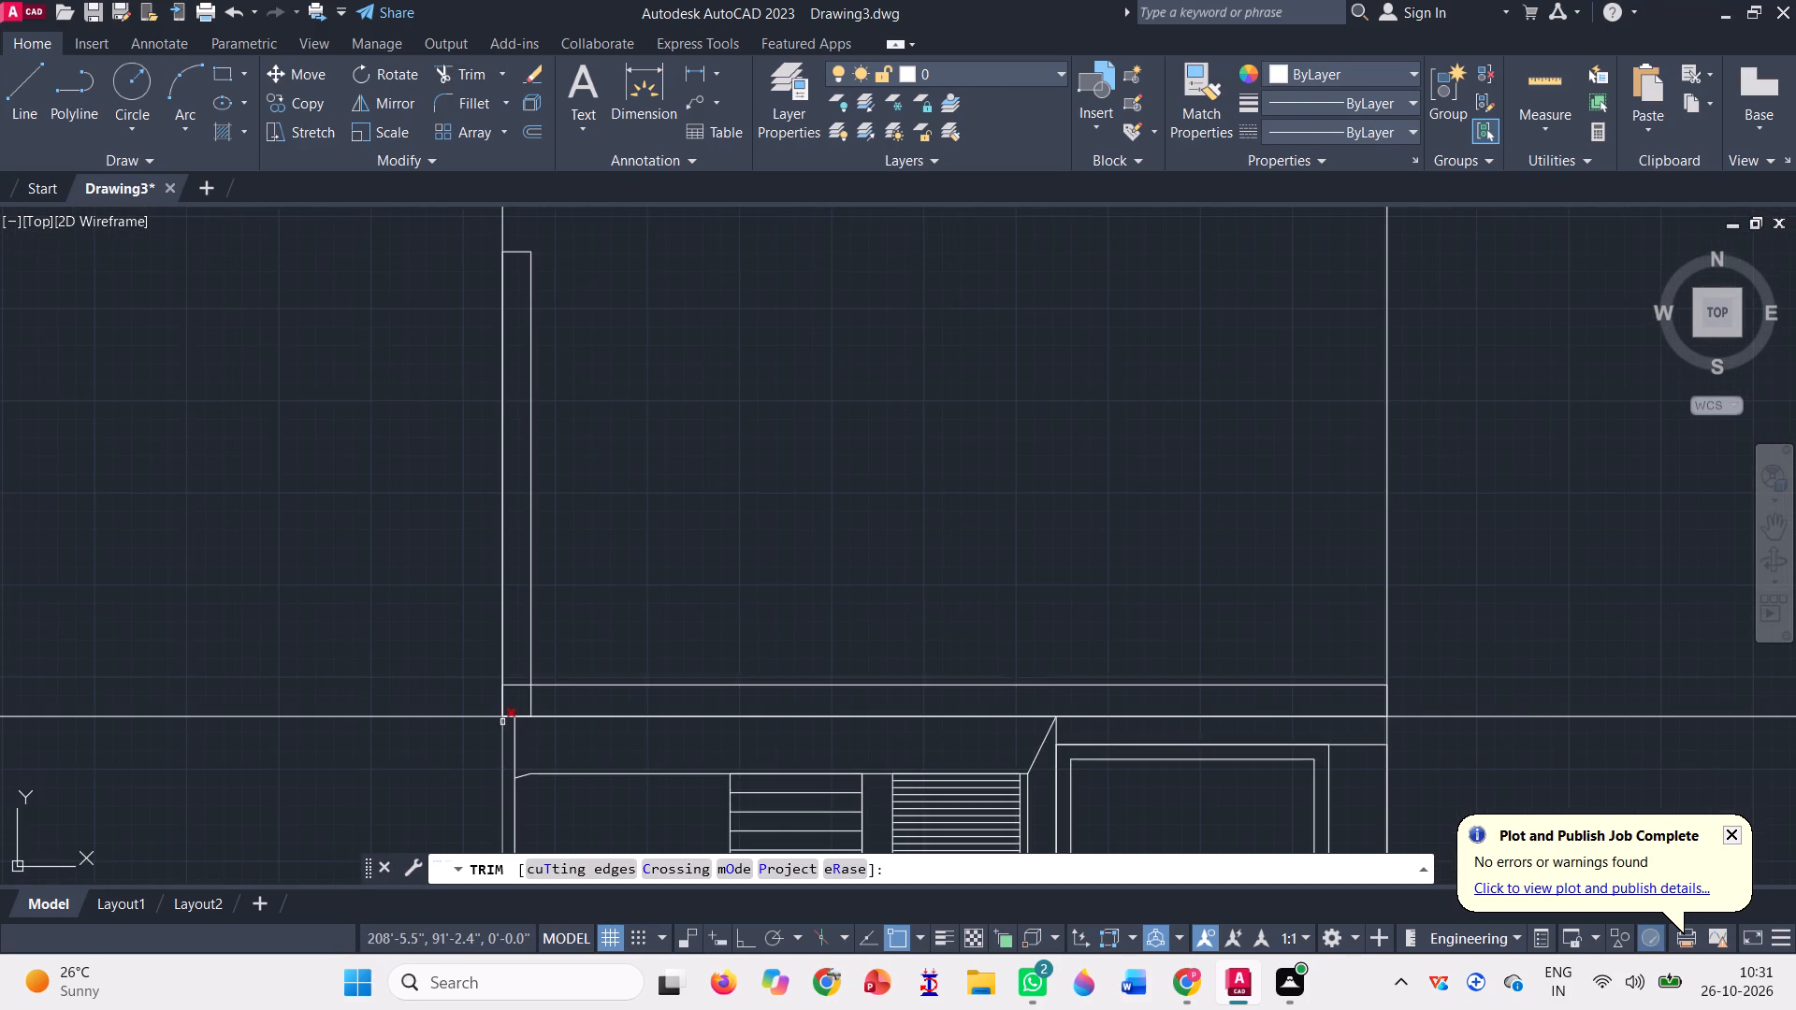
{"action": "scroll", "coordinate": [502, 718], "scroll_direction": "up", "scroll_amount": 4}
{"action": "left_click", "coordinate": [528, 491]}
{"action": "left_click", "coordinate": [721, 628]}
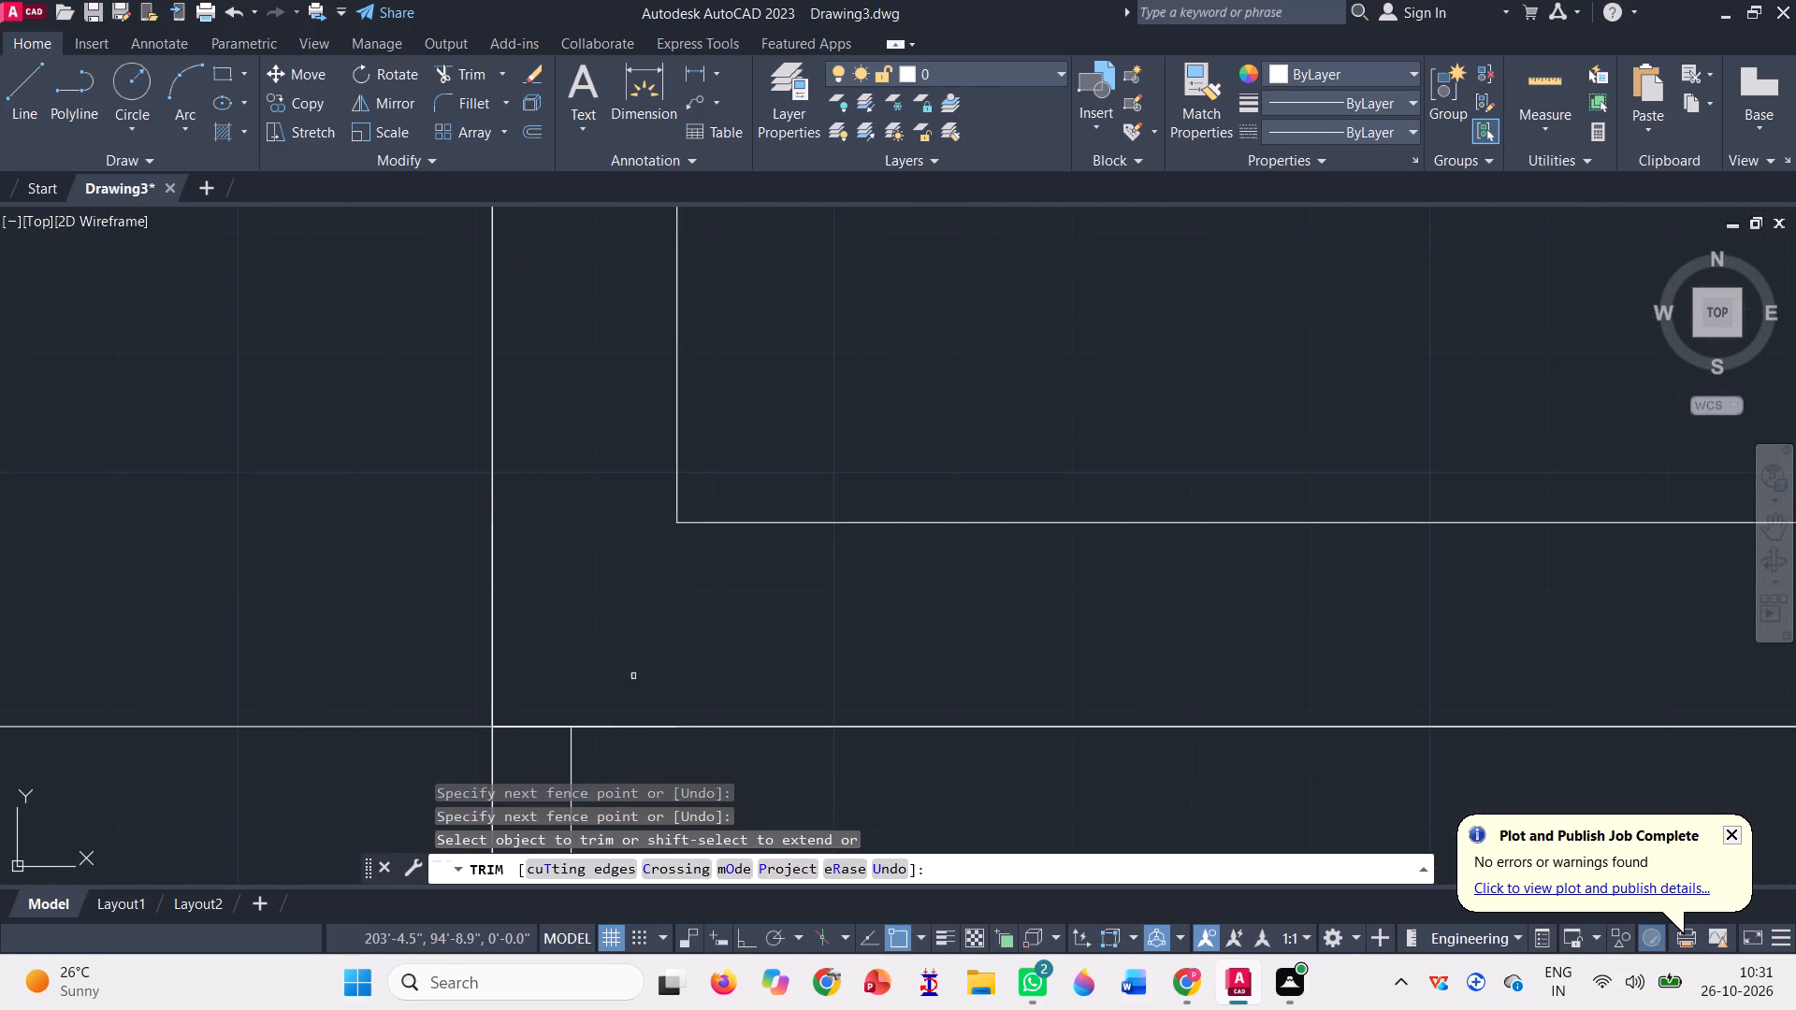
{"action": "scroll", "coordinate": [580, 690], "scroll_direction": "down", "scroll_amount": 6}
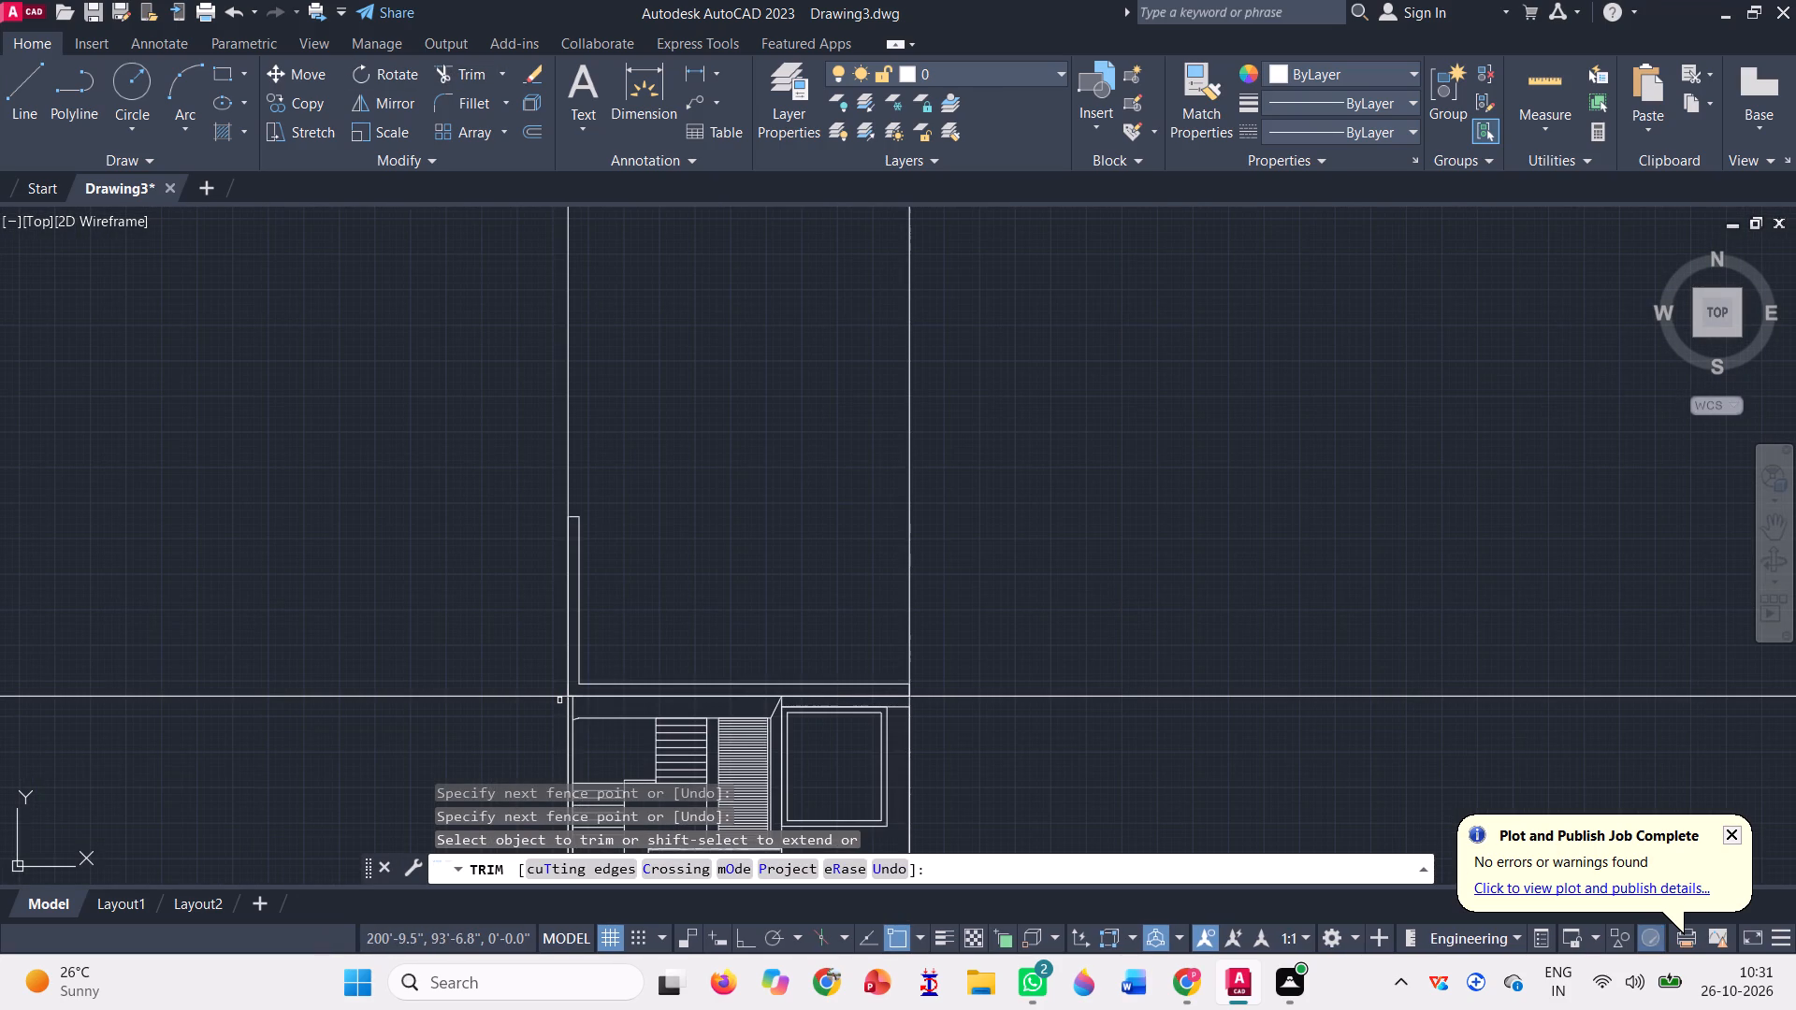
{"action": "key", "text": "Escape"}
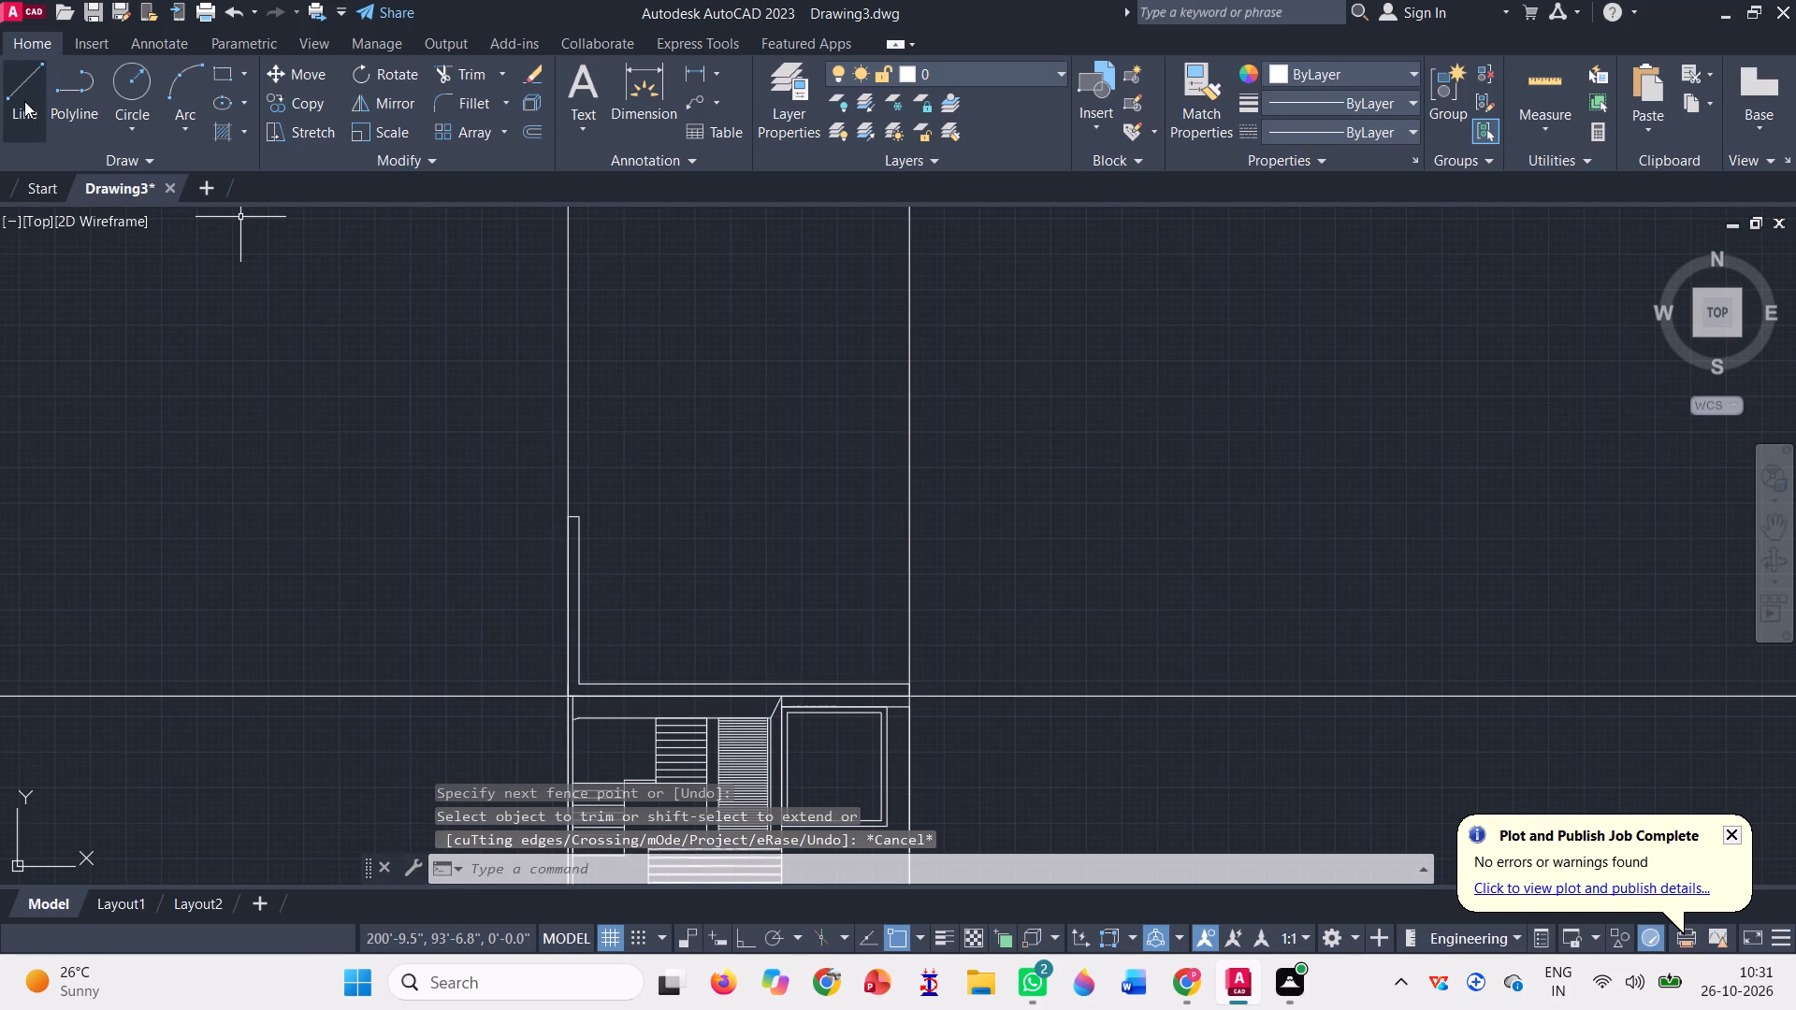
Draw a short, thin horizontal rectangle extending east from the tall west strip's northwest corner.
{"action": "left_click", "coordinate": [221, 78]}
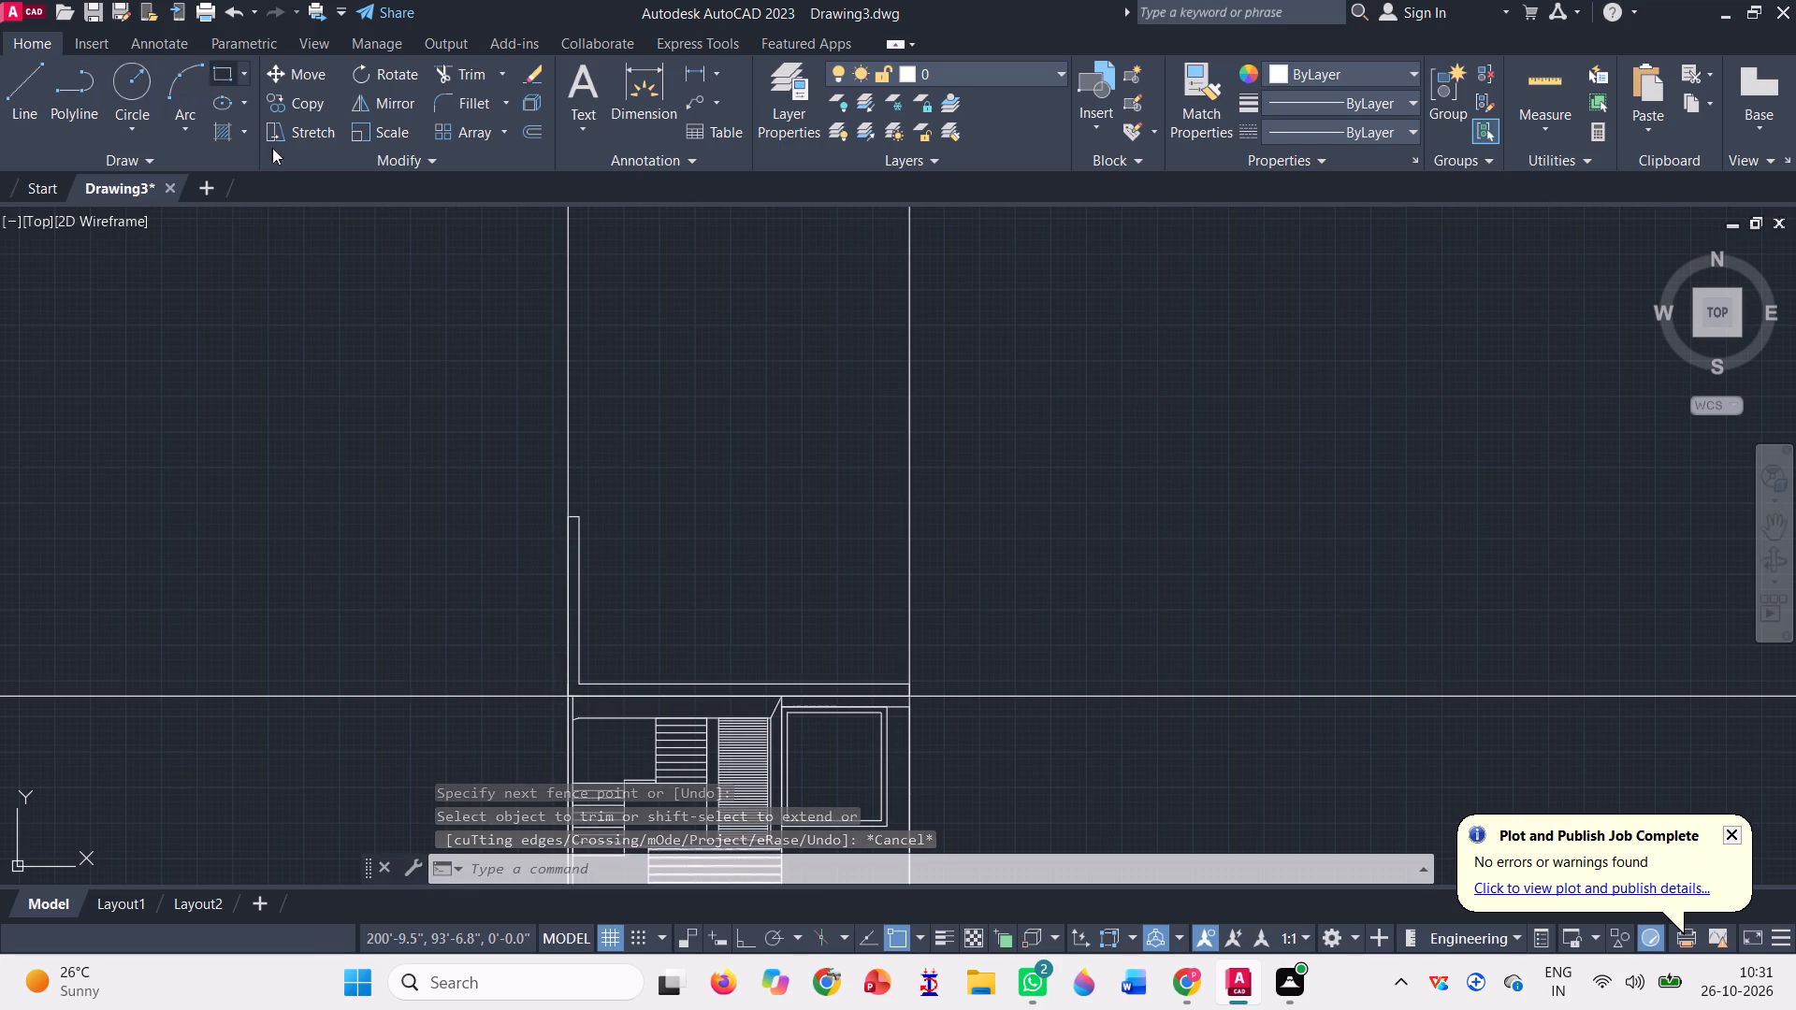
{"action": "scroll", "coordinate": [687, 575], "scroll_direction": "up", "scroll_amount": 1}
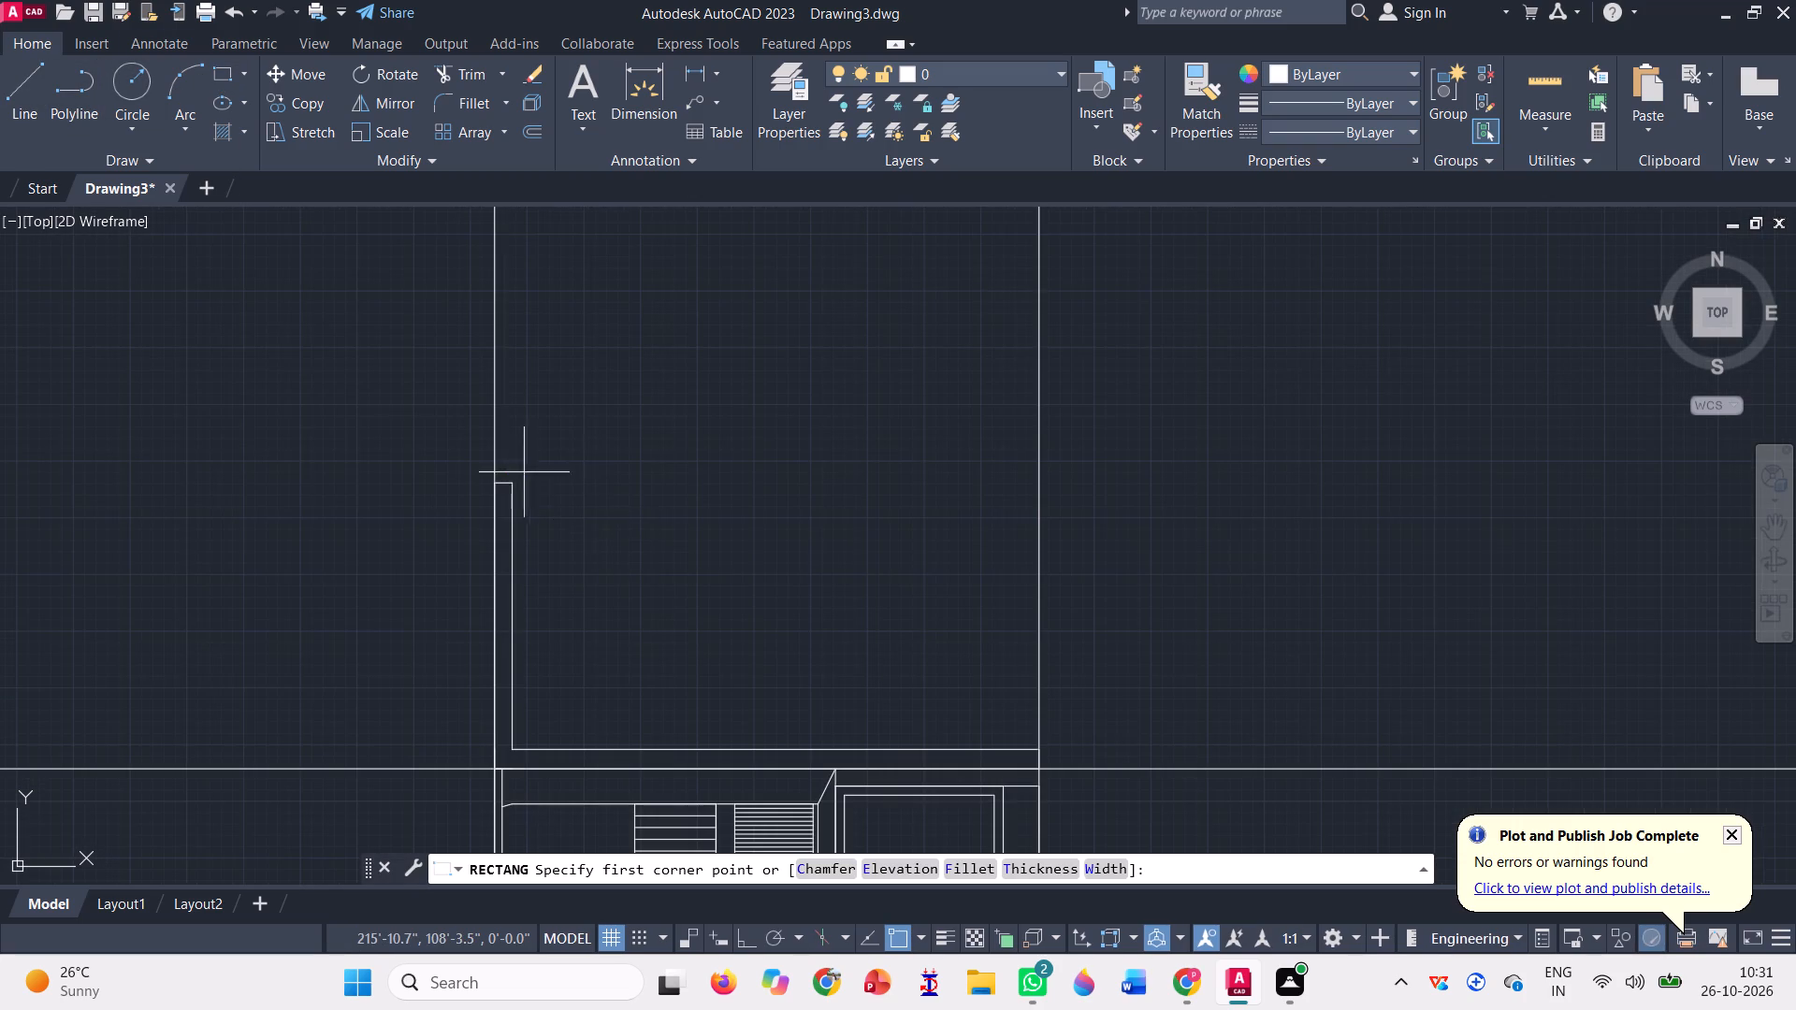
{"action": "left_click", "coordinate": [492, 478]}
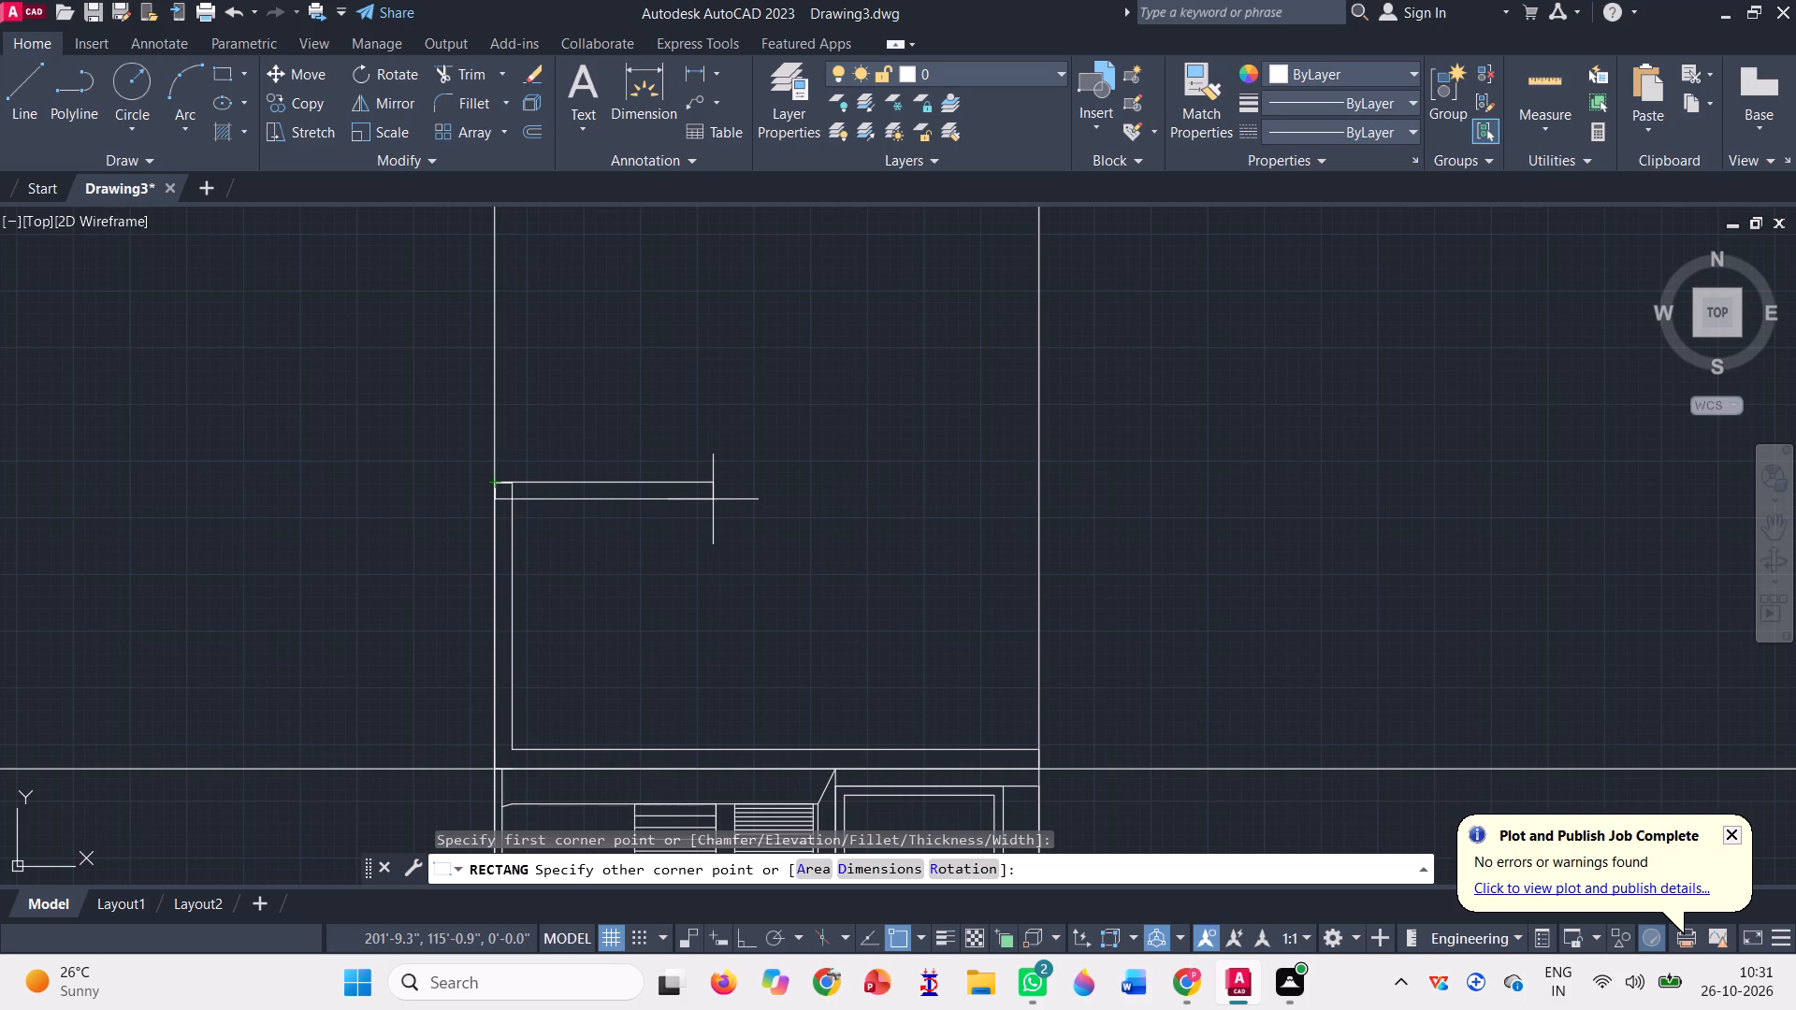
{"action": "left_click", "coordinate": [666, 499]}
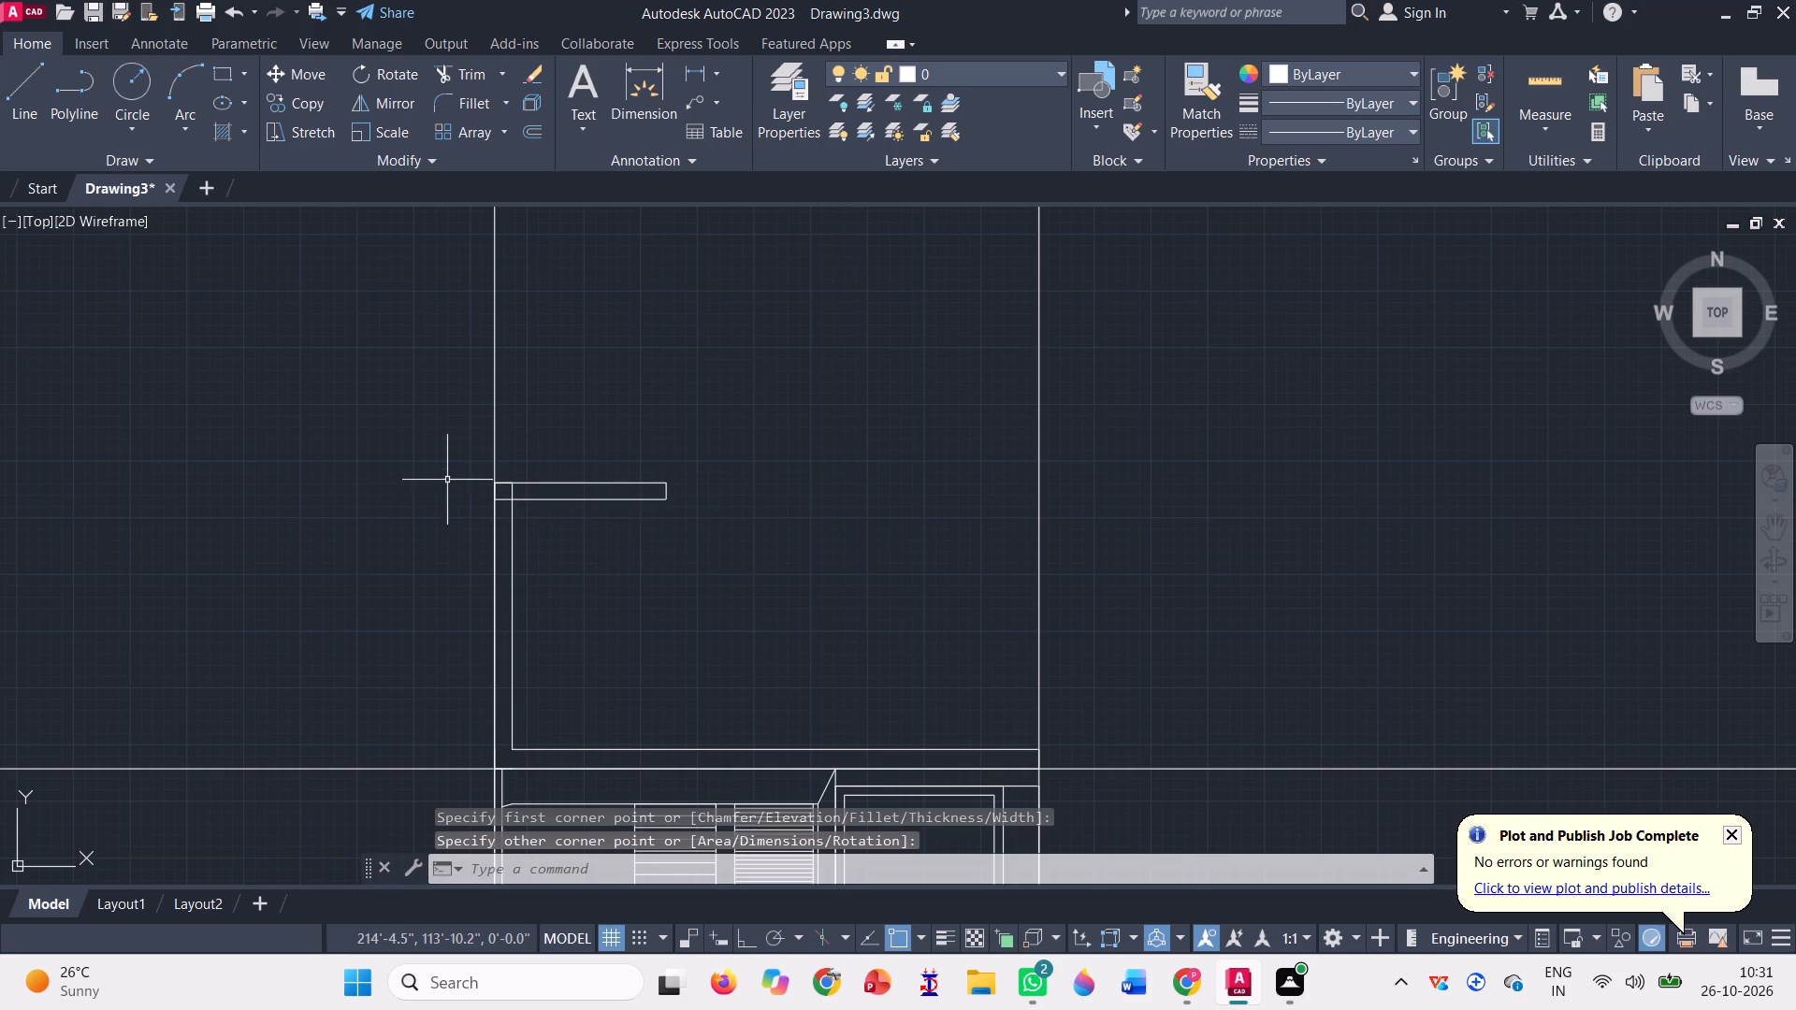
Trim the overlapping edges where the short north strip meets the tall west strip.
{"action": "left_click", "coordinate": [458, 71]}
{"action": "scroll", "coordinate": [493, 474], "scroll_direction": "up", "scroll_amount": 3}
{"action": "left_click", "coordinate": [562, 524]}
{"action": "left_click", "coordinate": [518, 593]}
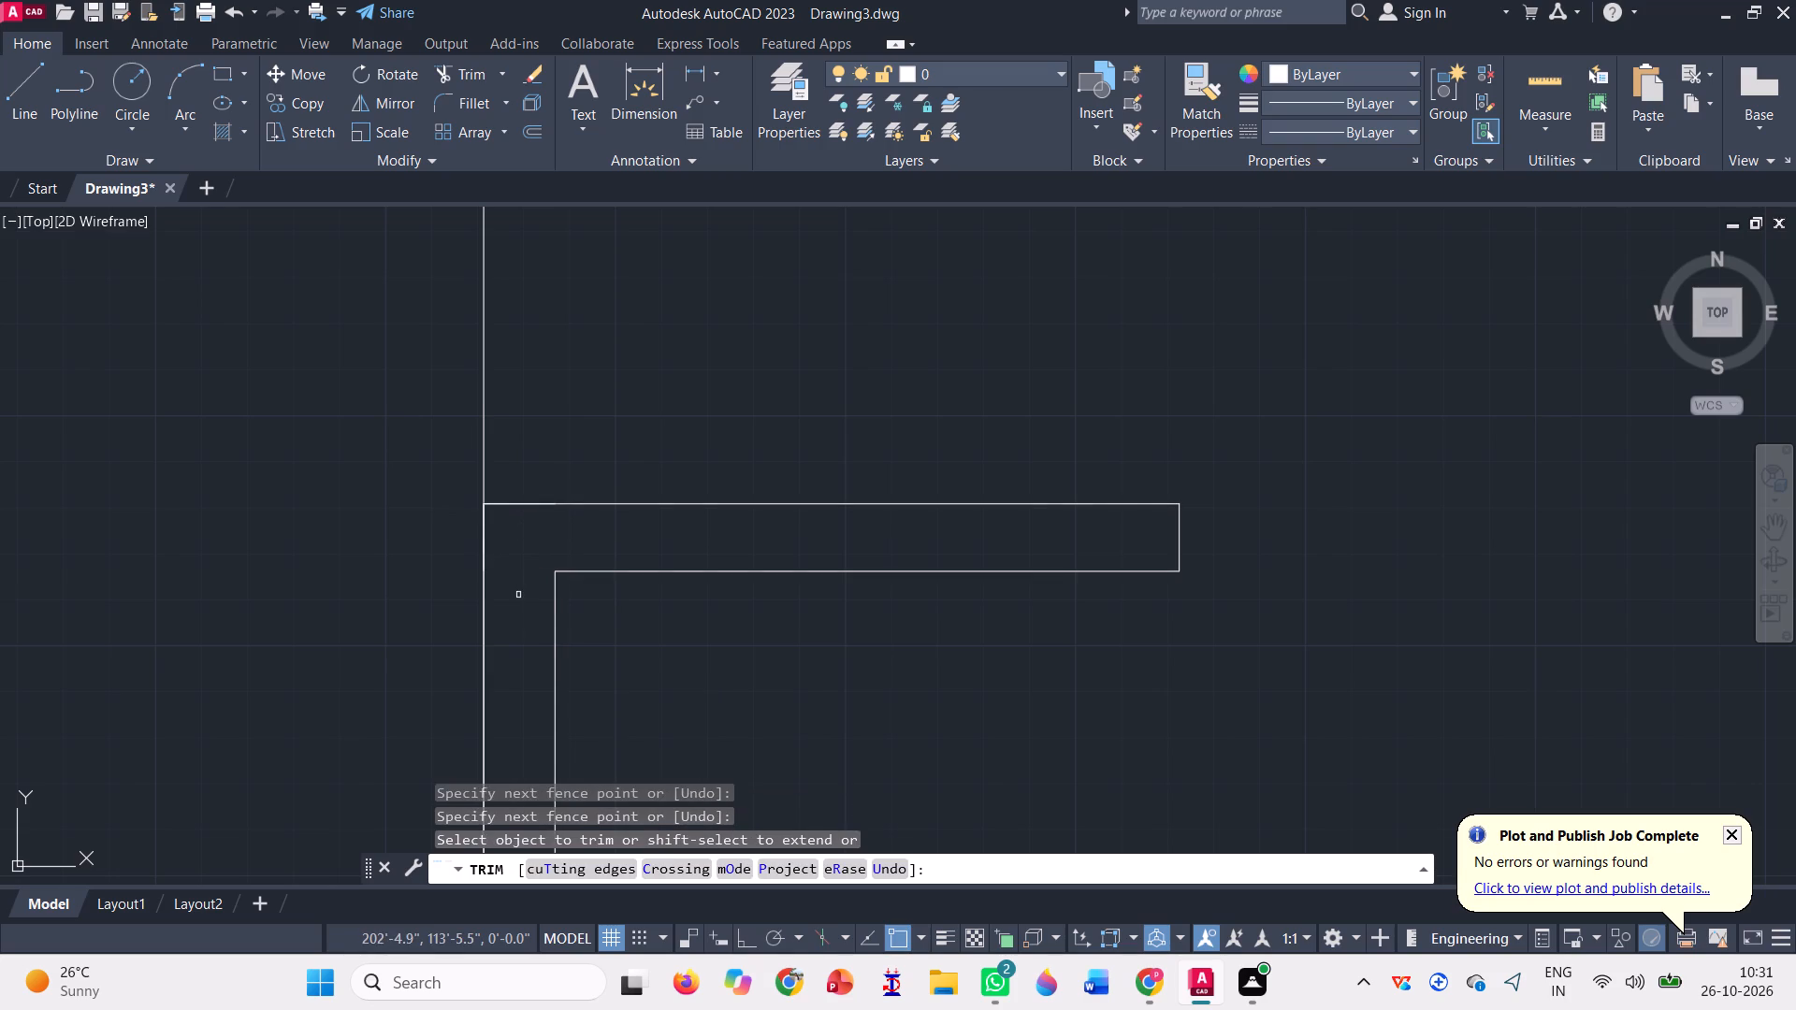
{"action": "scroll", "coordinate": [518, 594], "scroll_direction": "down", "scroll_amount": 3}
{"action": "key", "text": "Escape"}
{"action": "scroll", "coordinate": [474, 509], "scroll_direction": "down", "scroll_amount": 2}
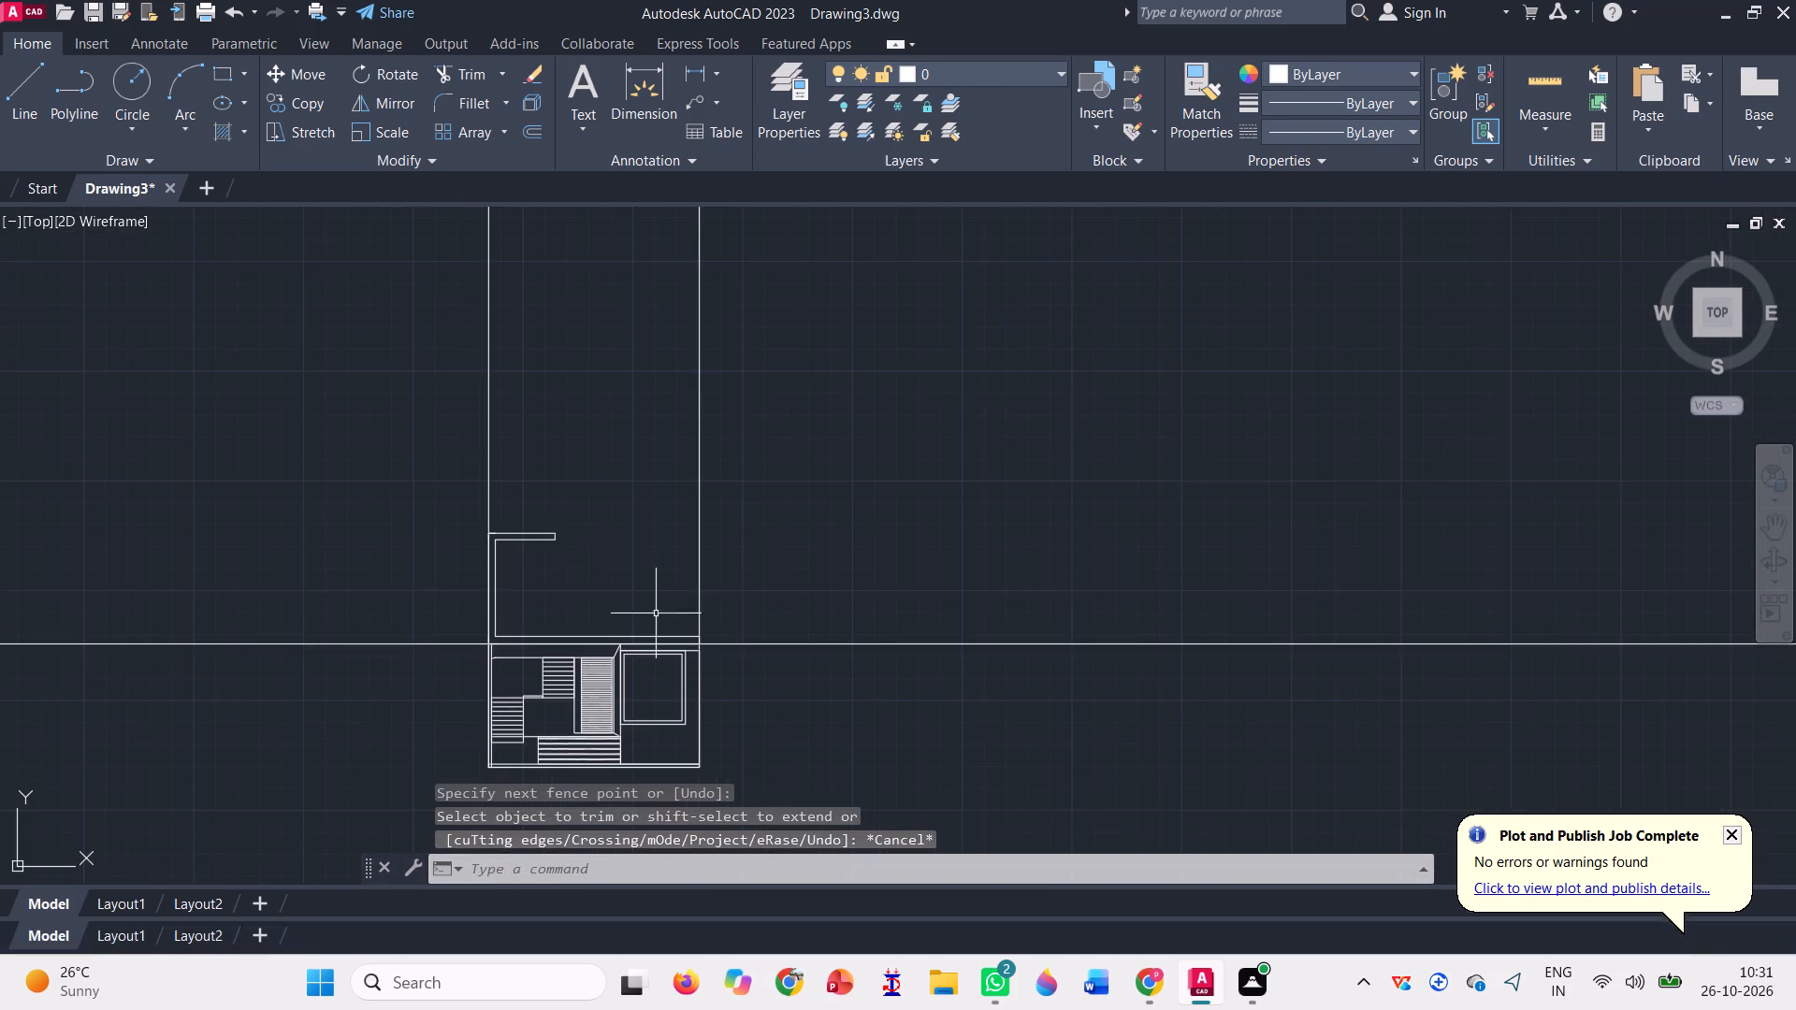
Delete the horizontal construction line running along the layout's north edge.
{"action": "left_click", "coordinate": [333, 730]}
{"action": "left_click", "coordinate": [239, 547]}
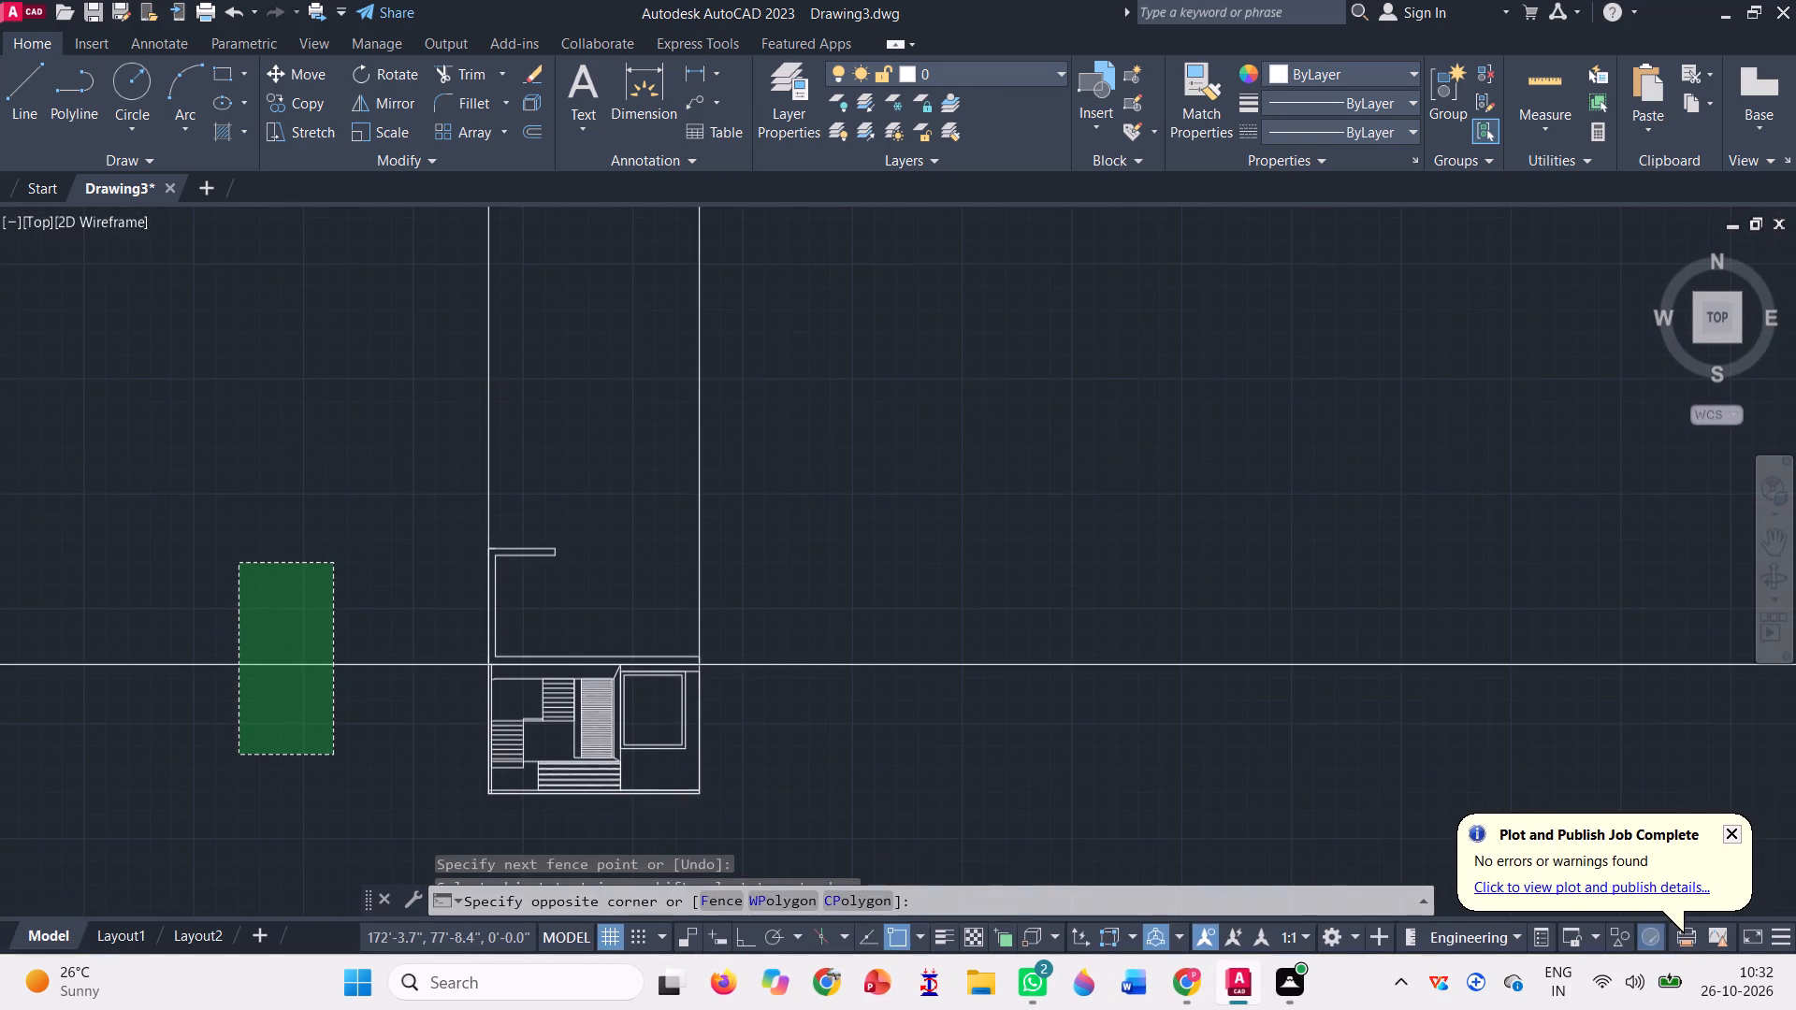
{"action": "key", "text": "Delete"}
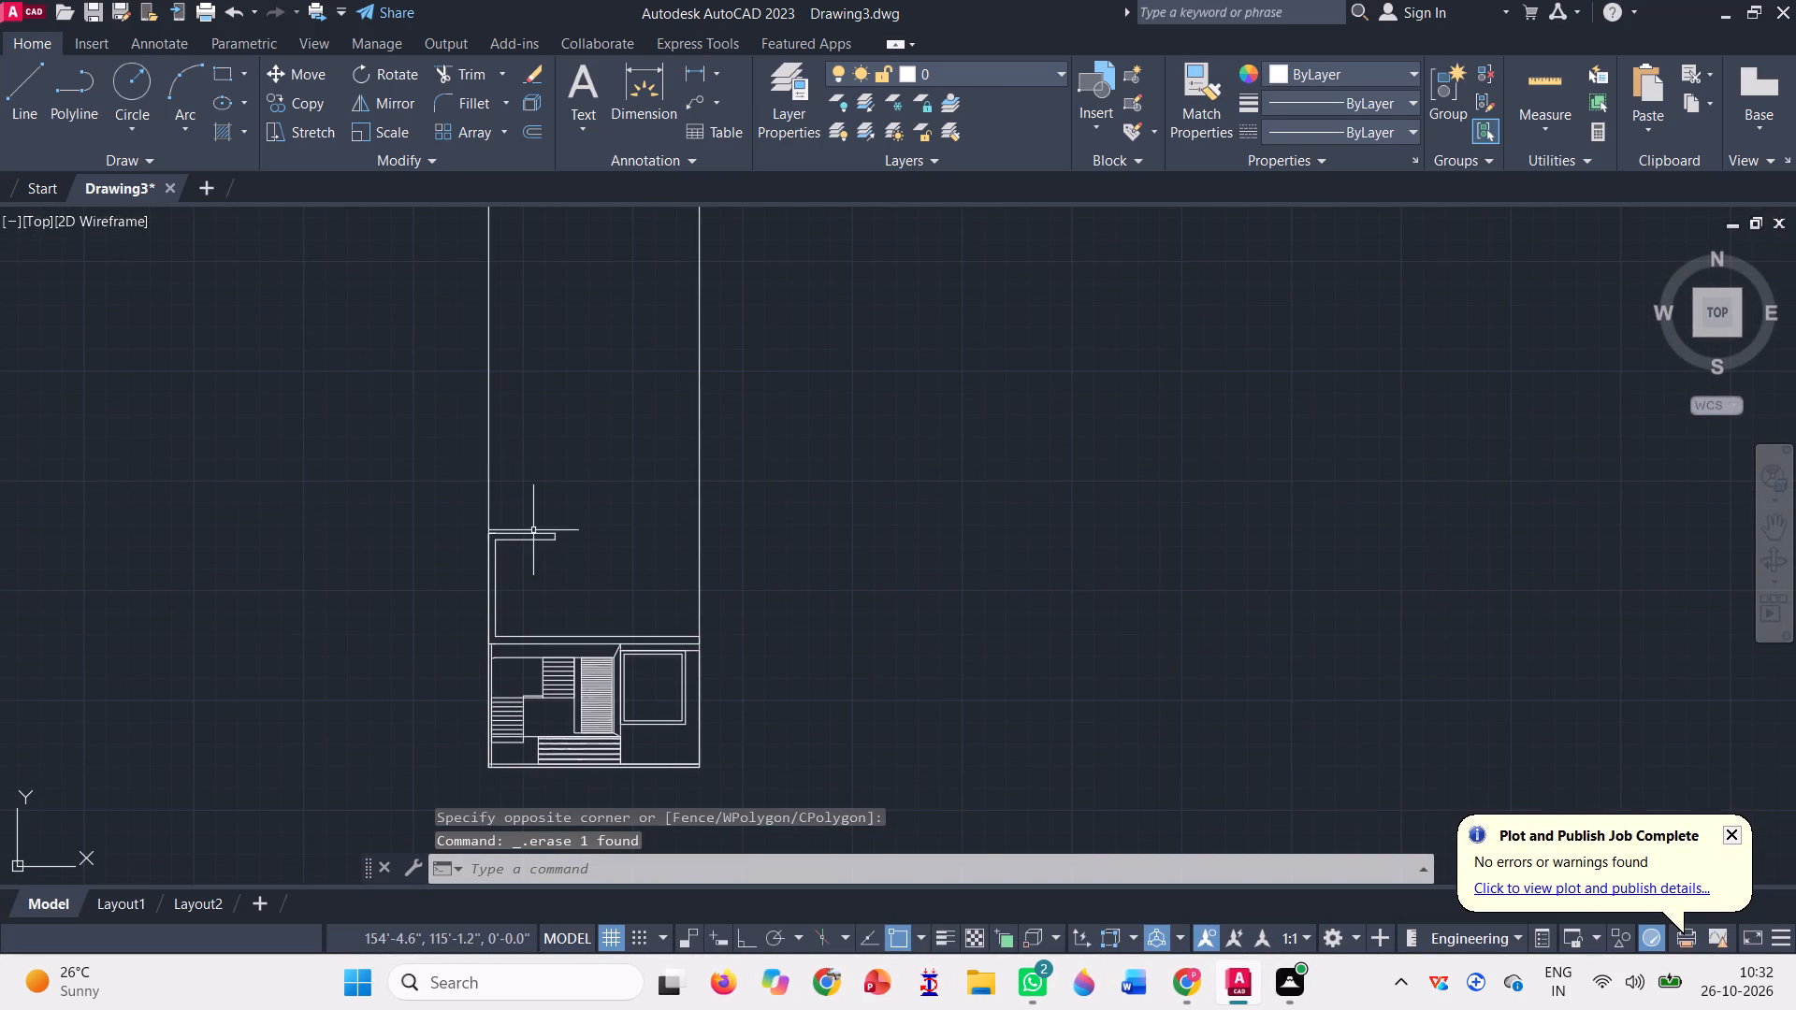
Draw a tall rectangle at the short north strip's east end, from slightly above it down to the full-width strip.
{"action": "scroll", "coordinate": [560, 512], "scroll_direction": "up", "scroll_amount": 1}
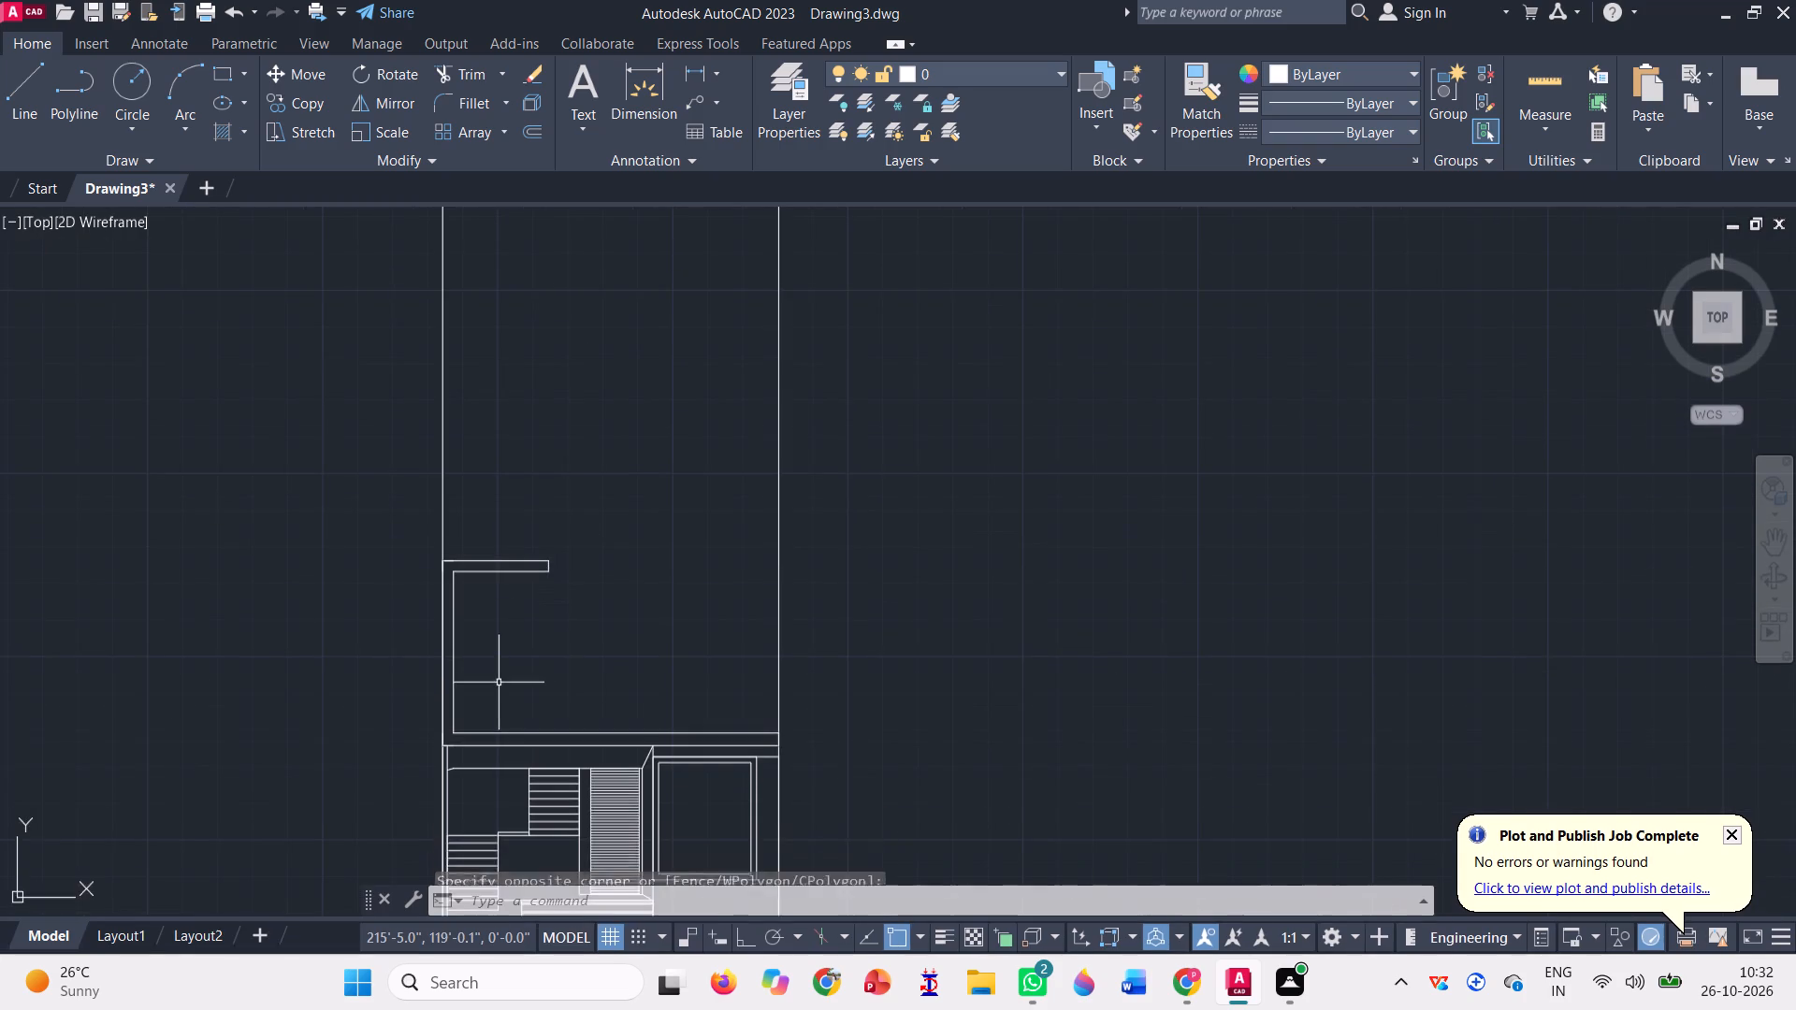
{"action": "left_click", "coordinate": [219, 75]}
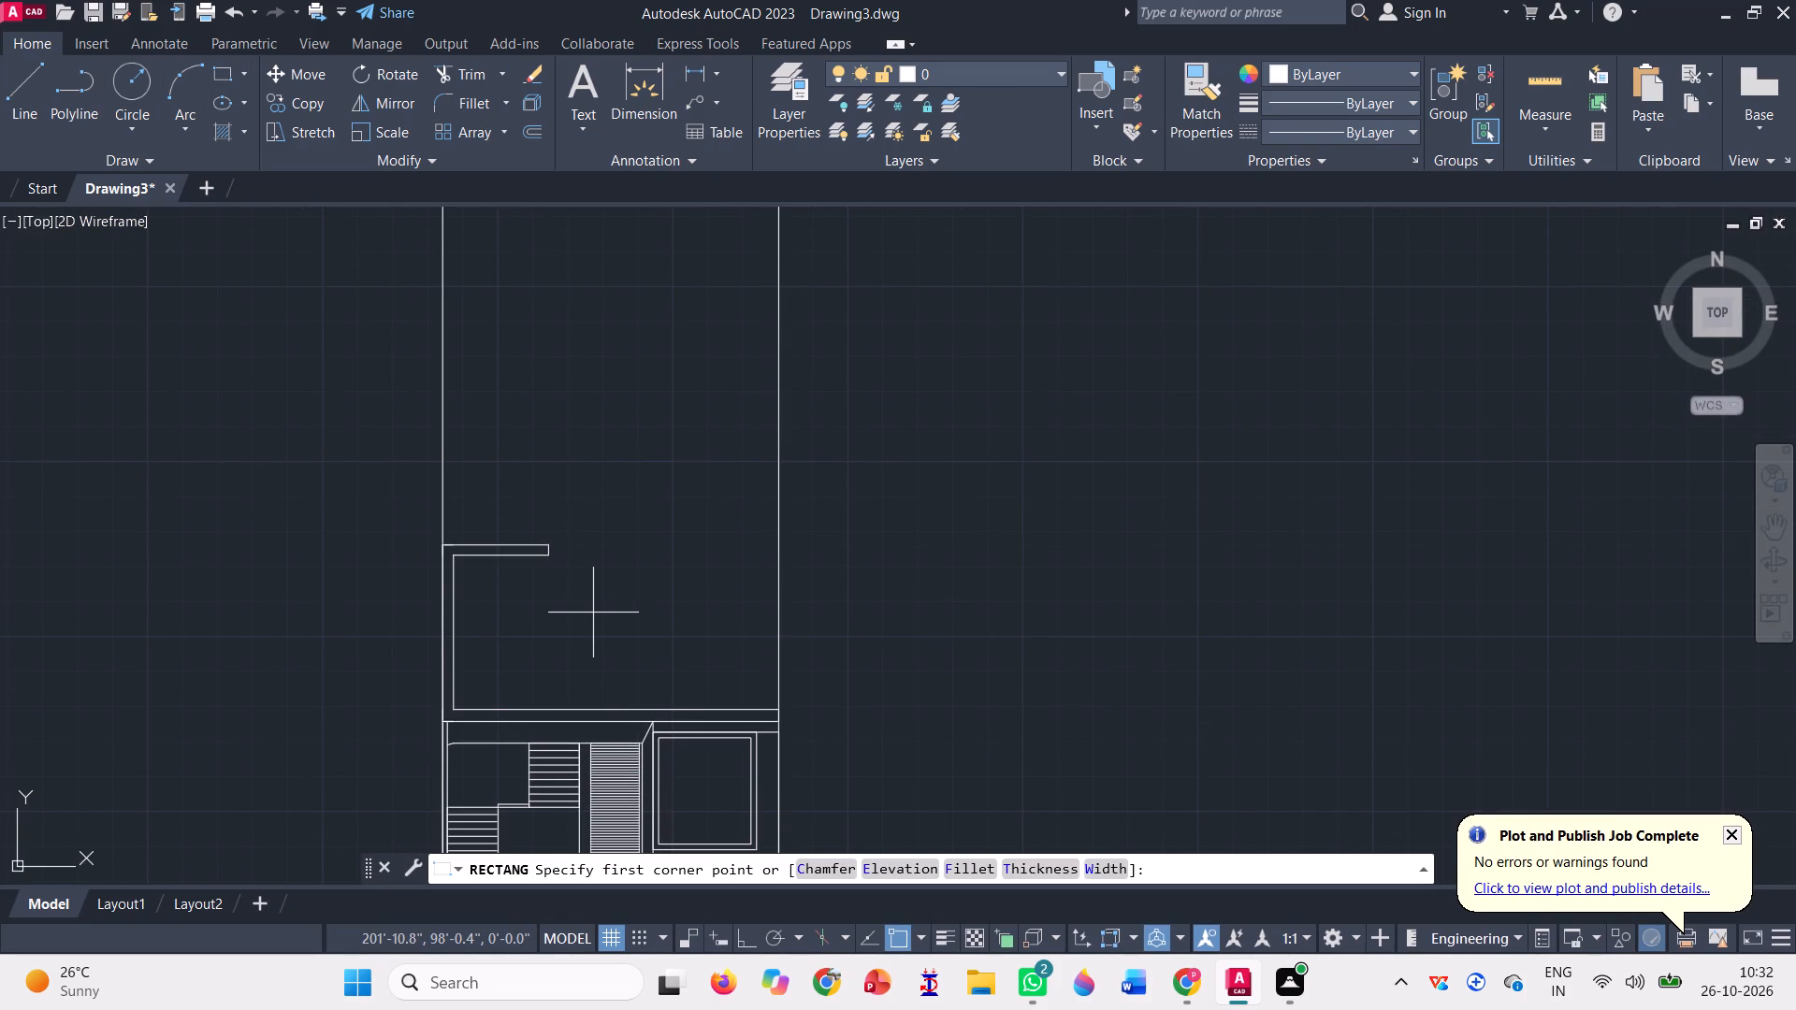
{"action": "left_click", "coordinate": [541, 530]}
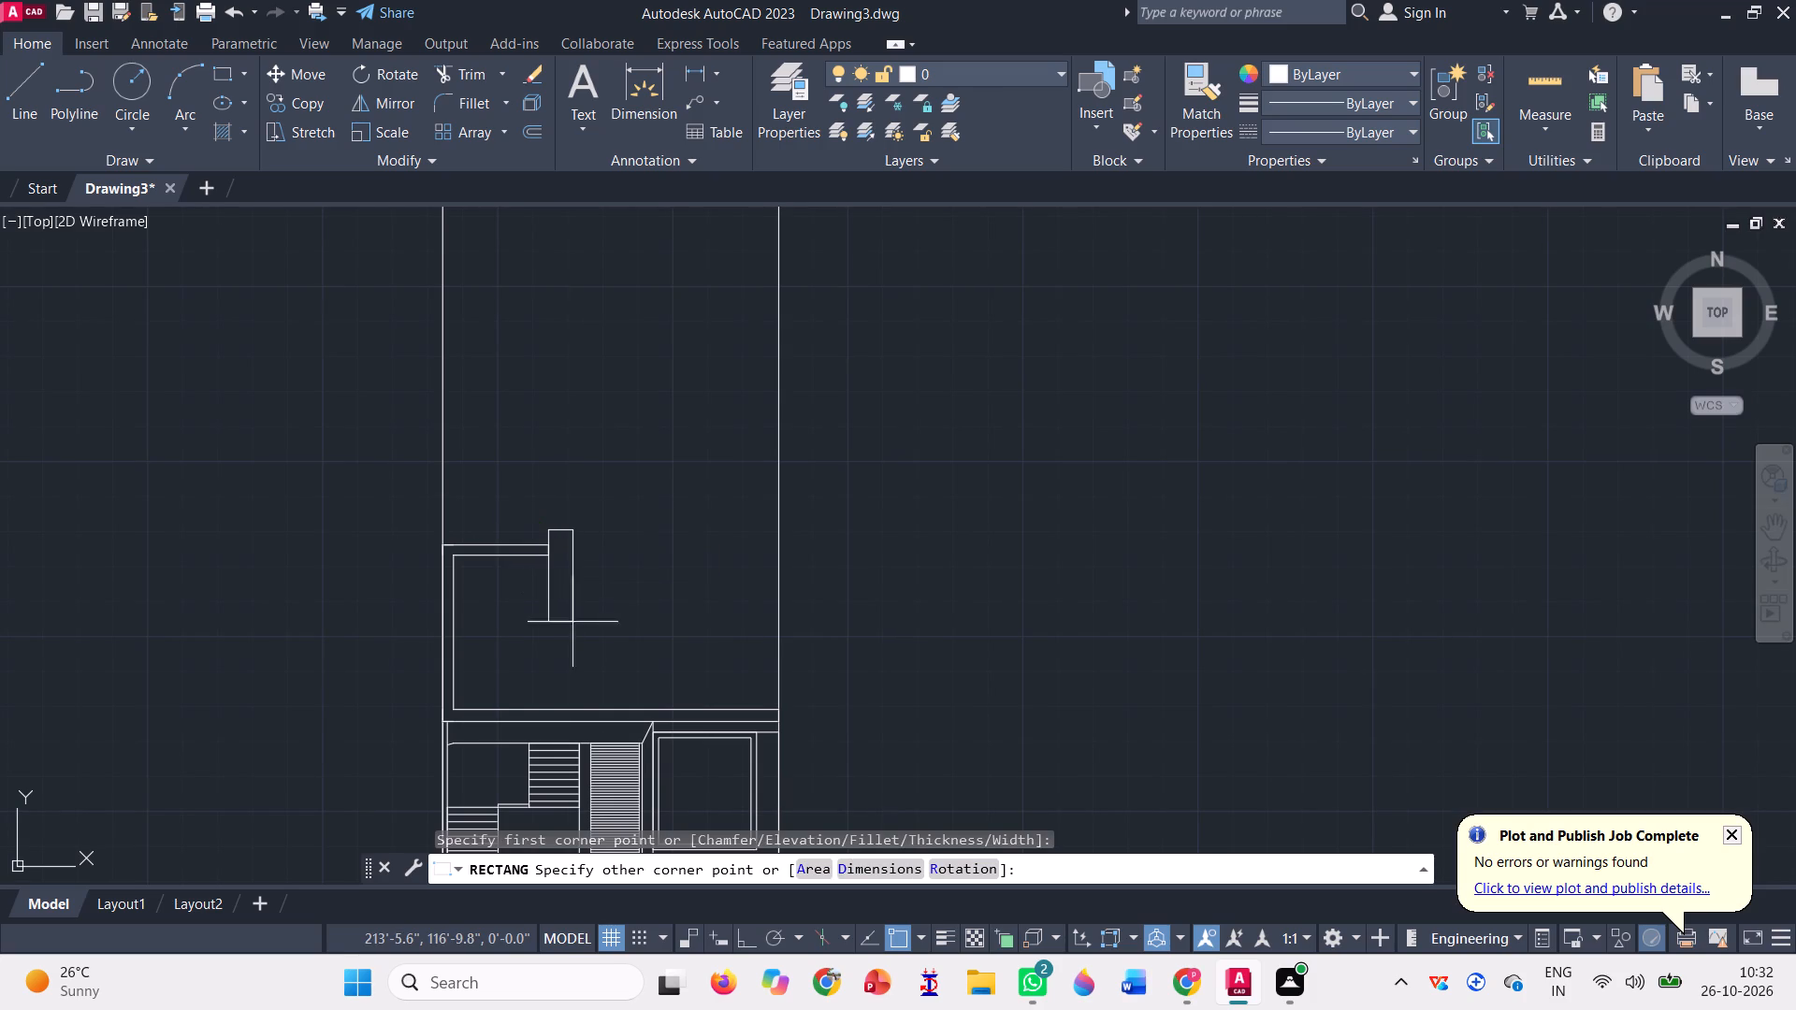
{"action": "left_click", "coordinate": [619, 706]}
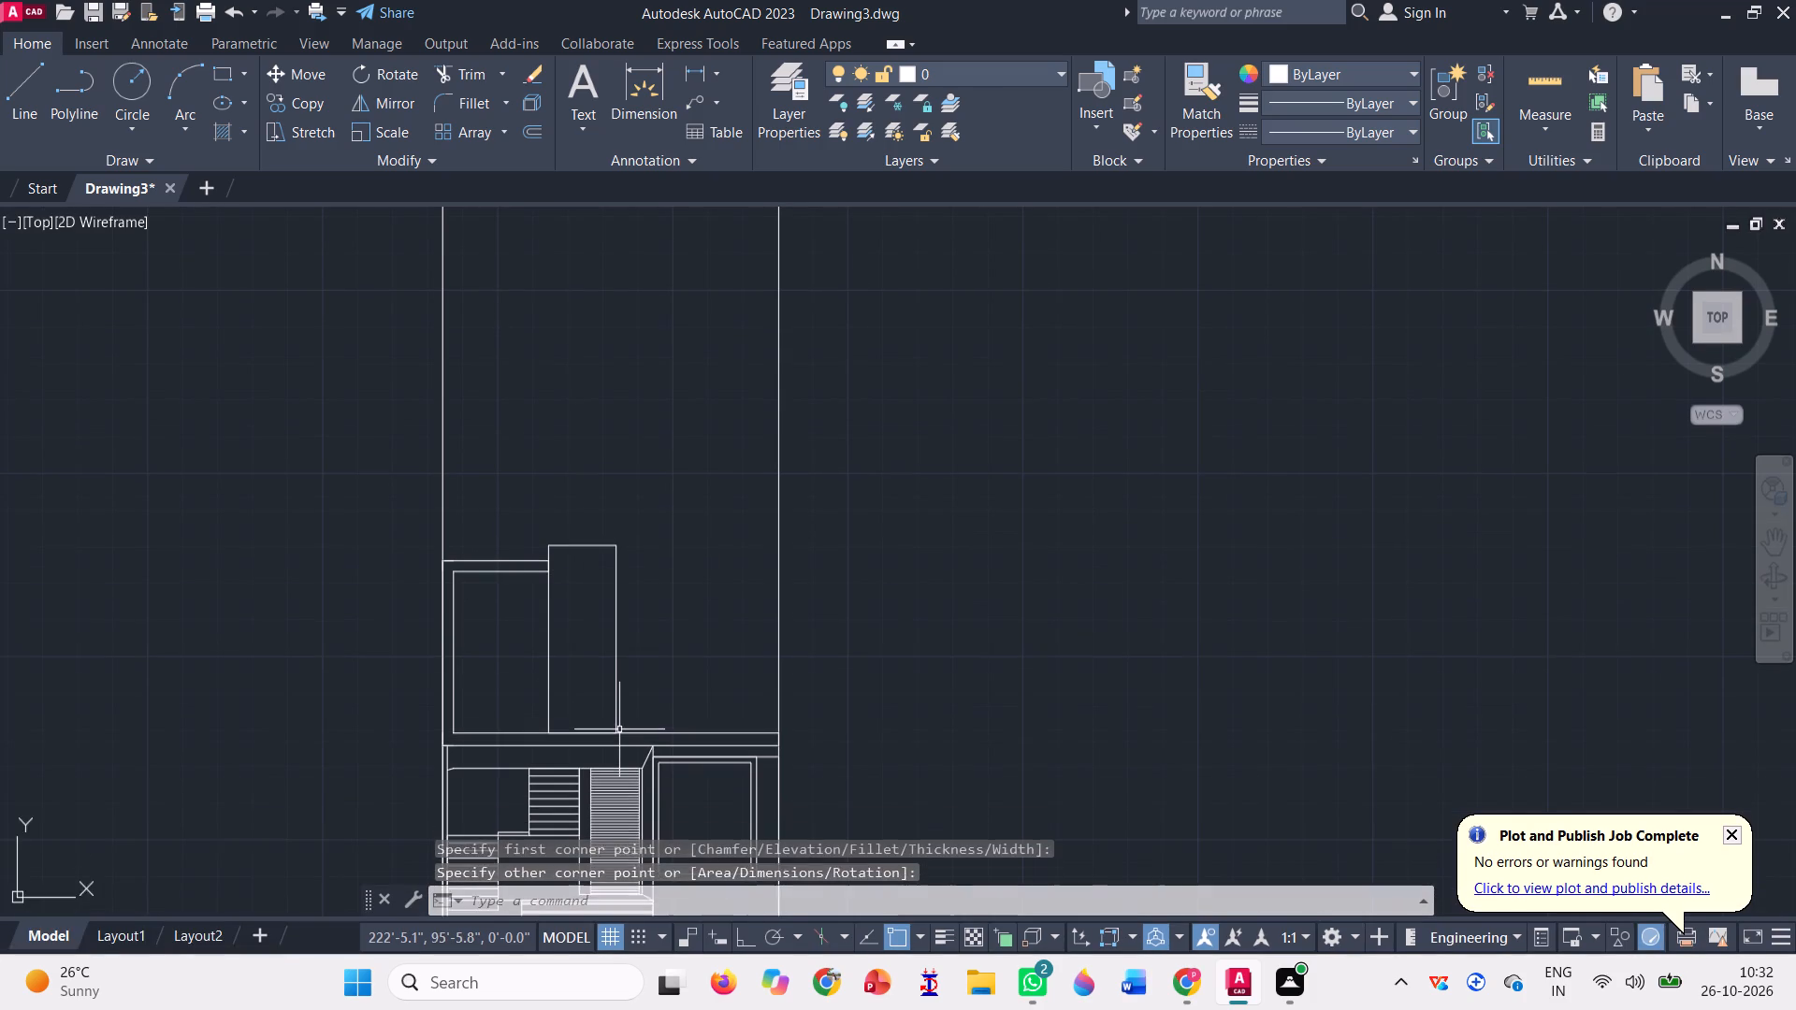
Draw a rectangle across the tall rectangle's north end, from its east edge to slightly past its west edge and above its top.
{"action": "scroll", "coordinate": [579, 536], "scroll_direction": "up", "scroll_amount": 1}
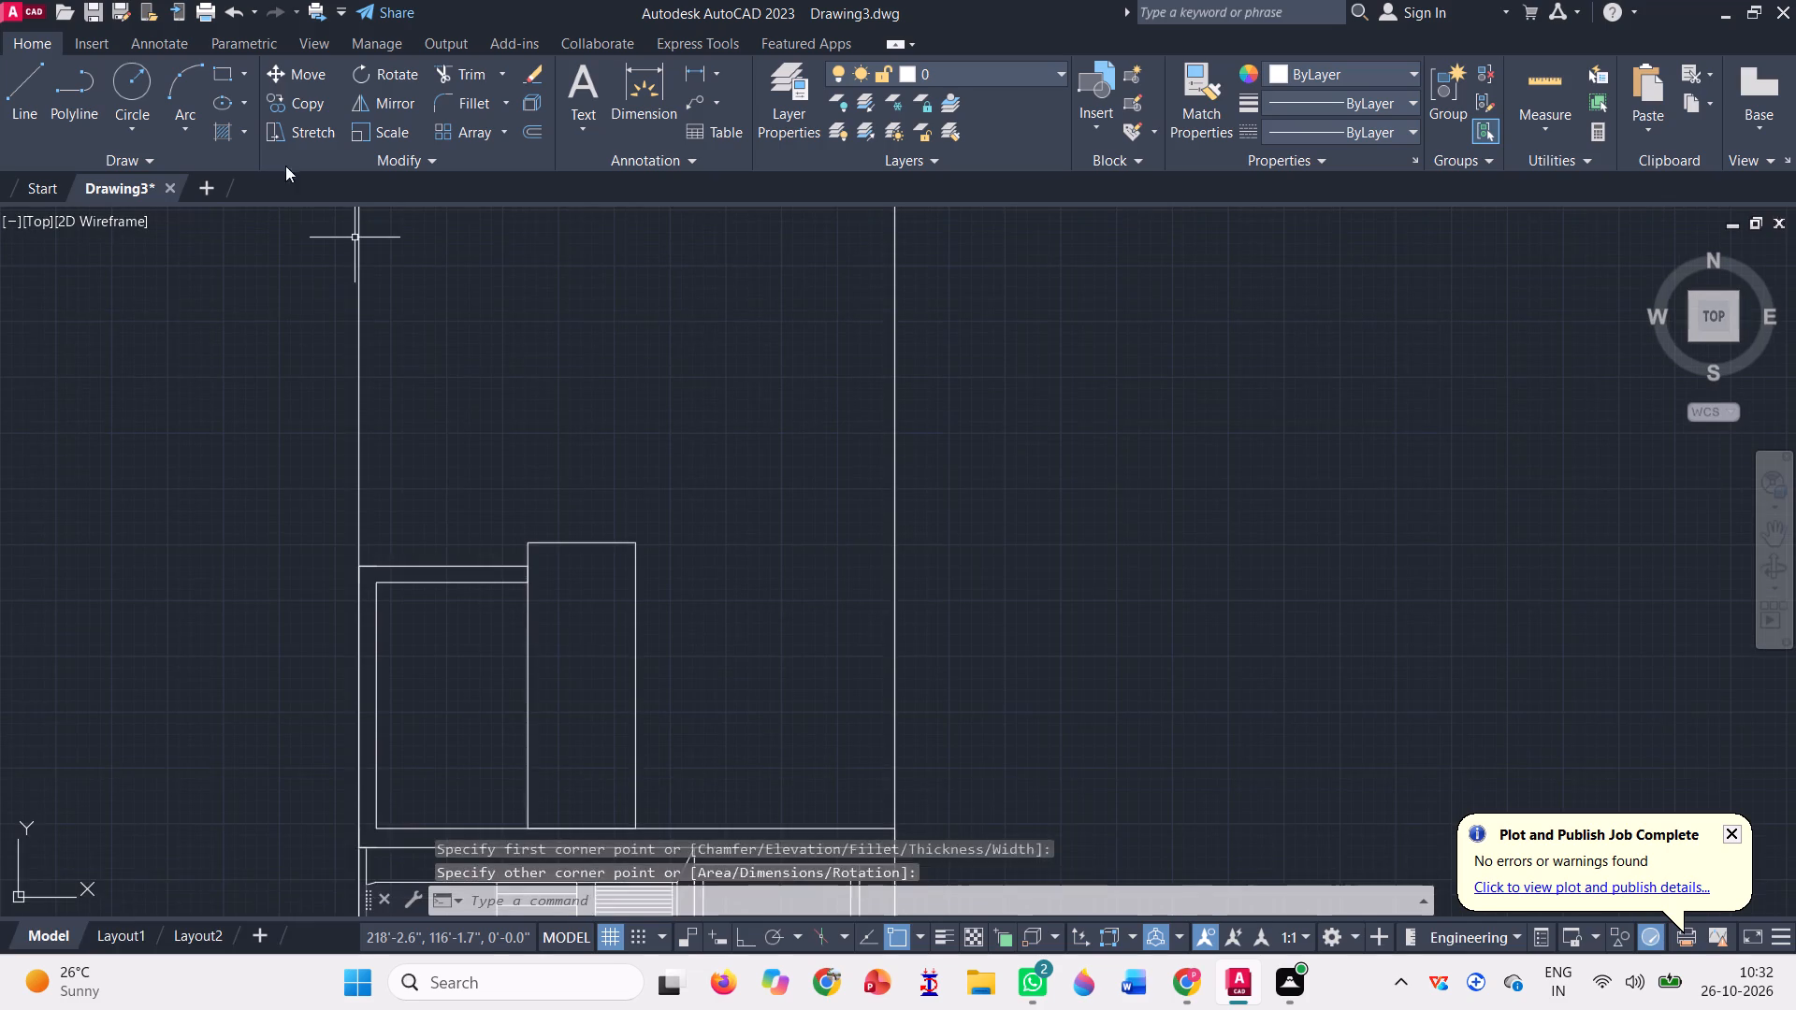
{"action": "left_click", "coordinate": [223, 81]}
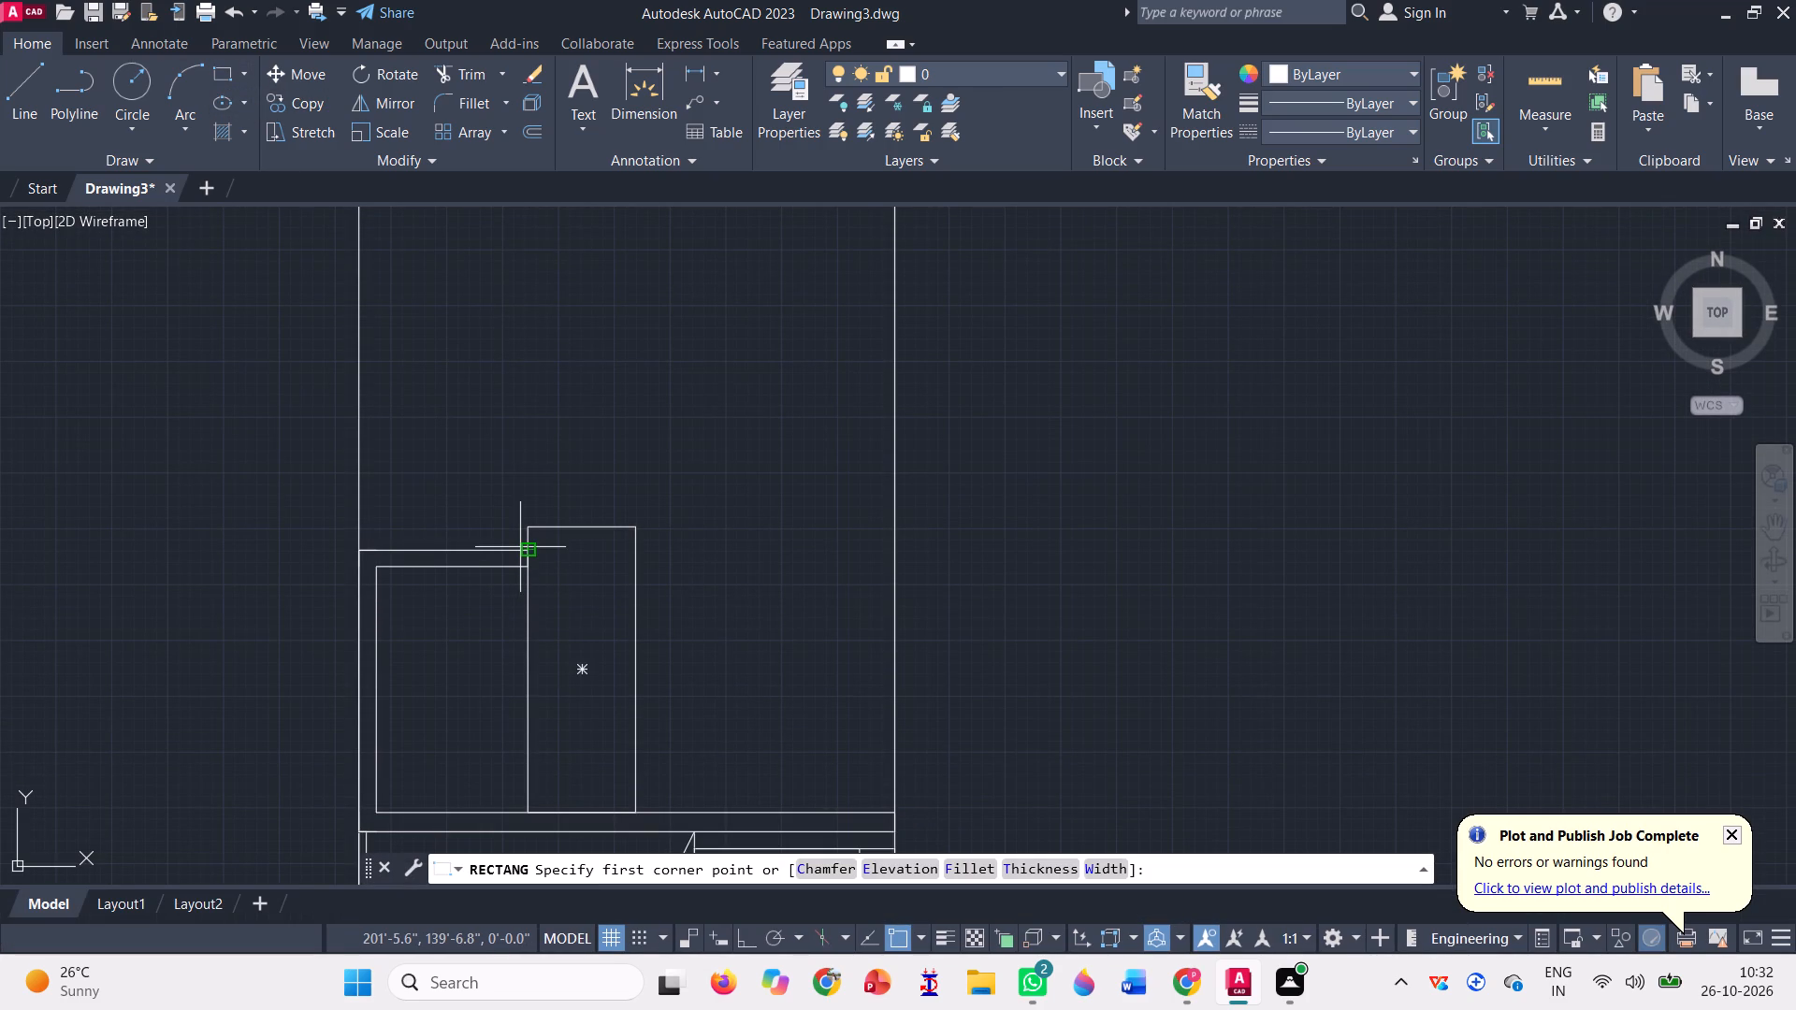
{"action": "left_click", "coordinate": [636, 548]}
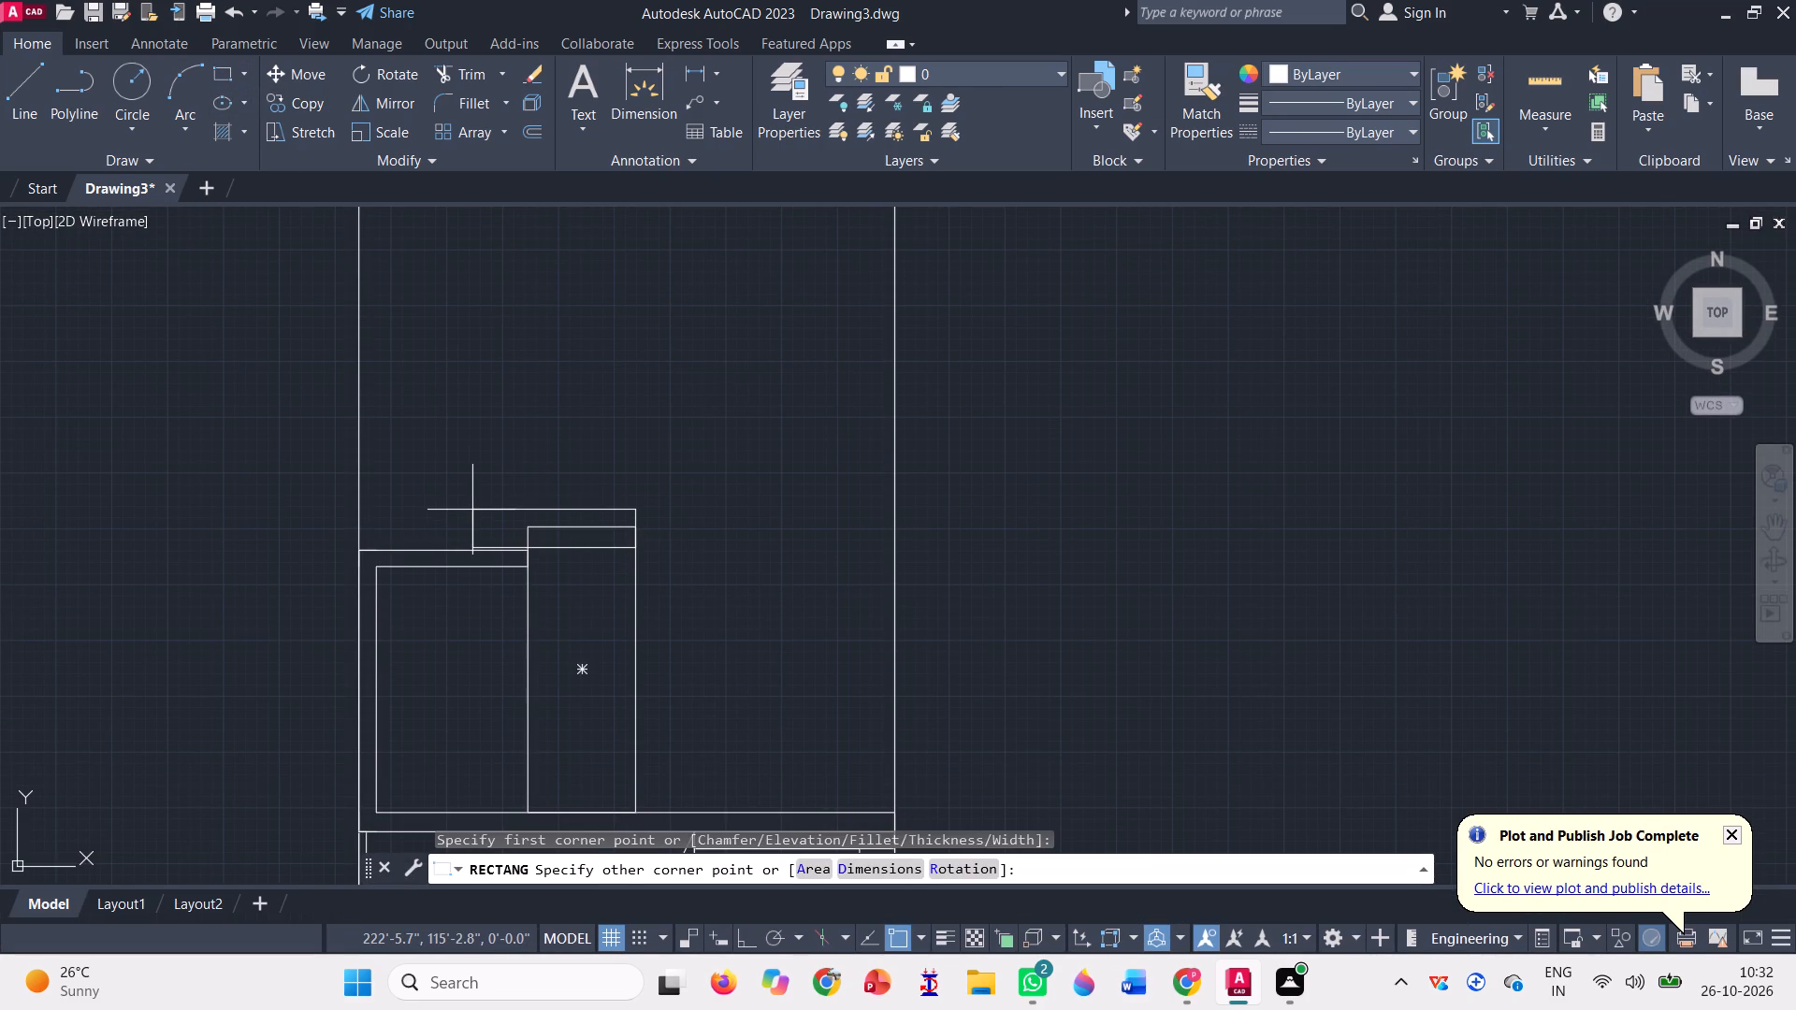
{"action": "left_click", "coordinate": [513, 479]}
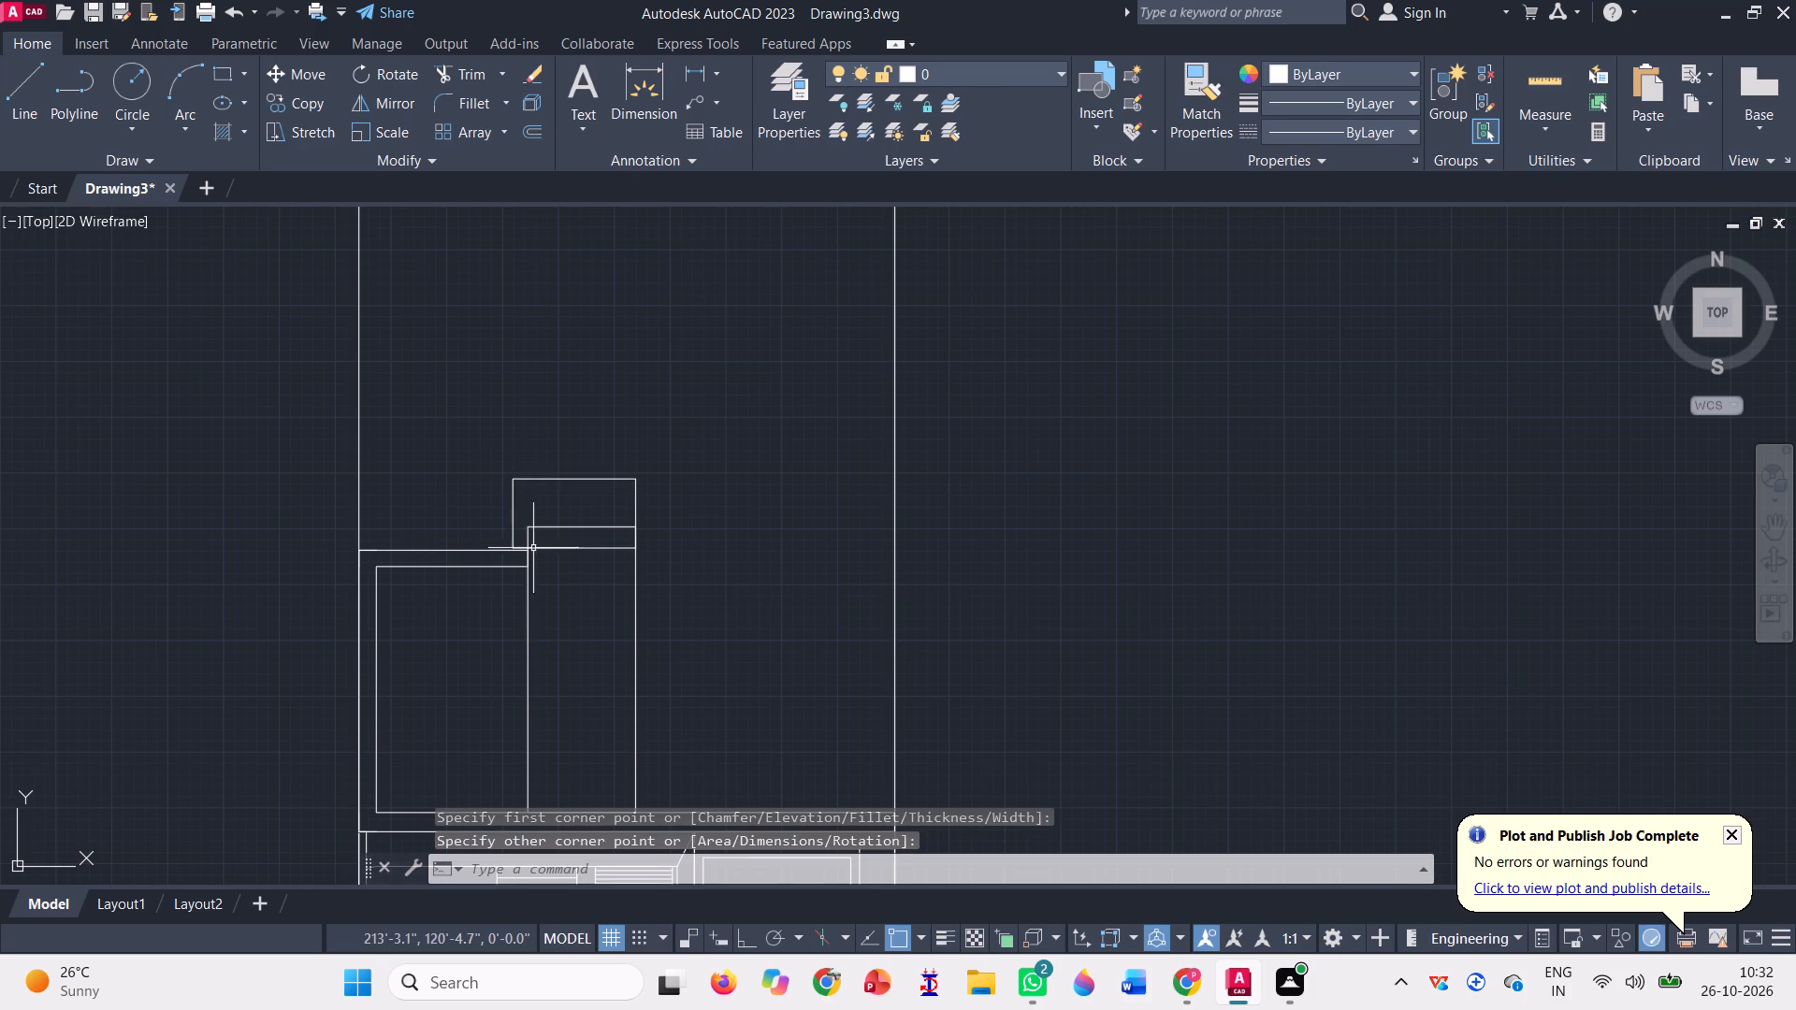
Move the new rectangle slightly so its bottom edge lines up with the short north strip's top edge.
{"action": "left_click", "coordinate": [554, 552]}
{"action": "left_click", "coordinate": [549, 547]}
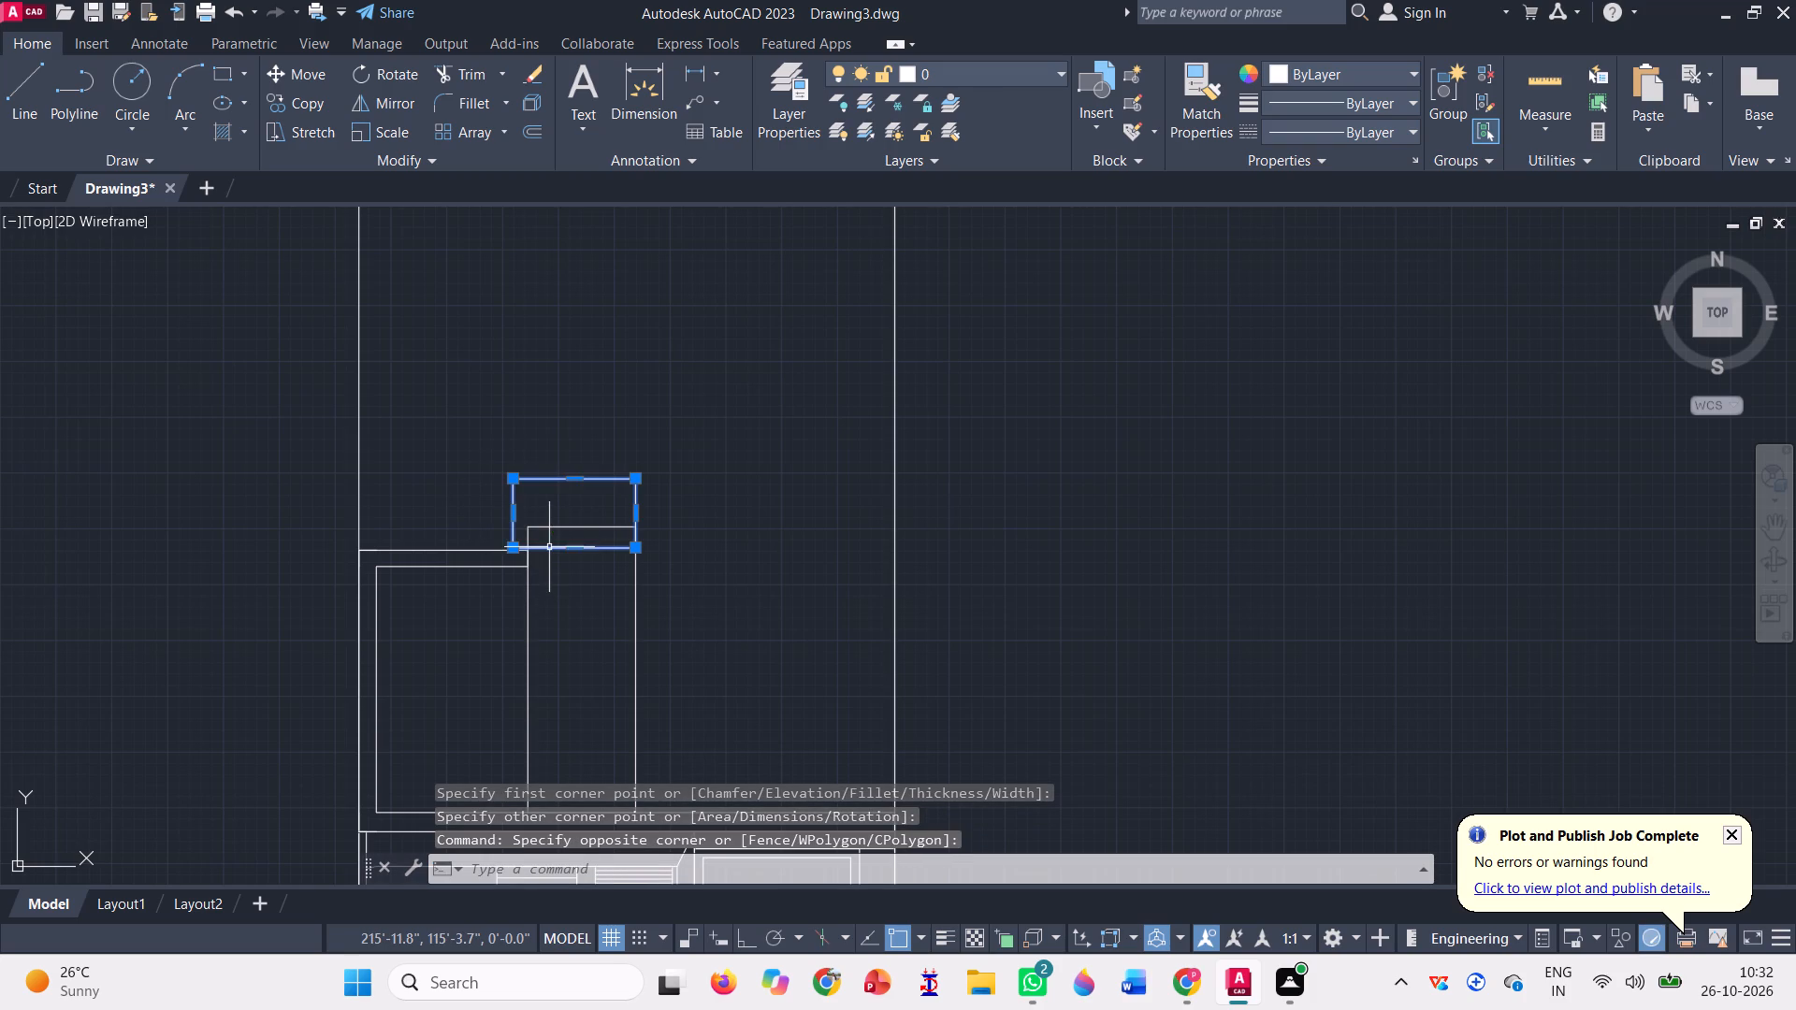
{"action": "type", "text": "m"}
{"action": "key", "text": "space"}
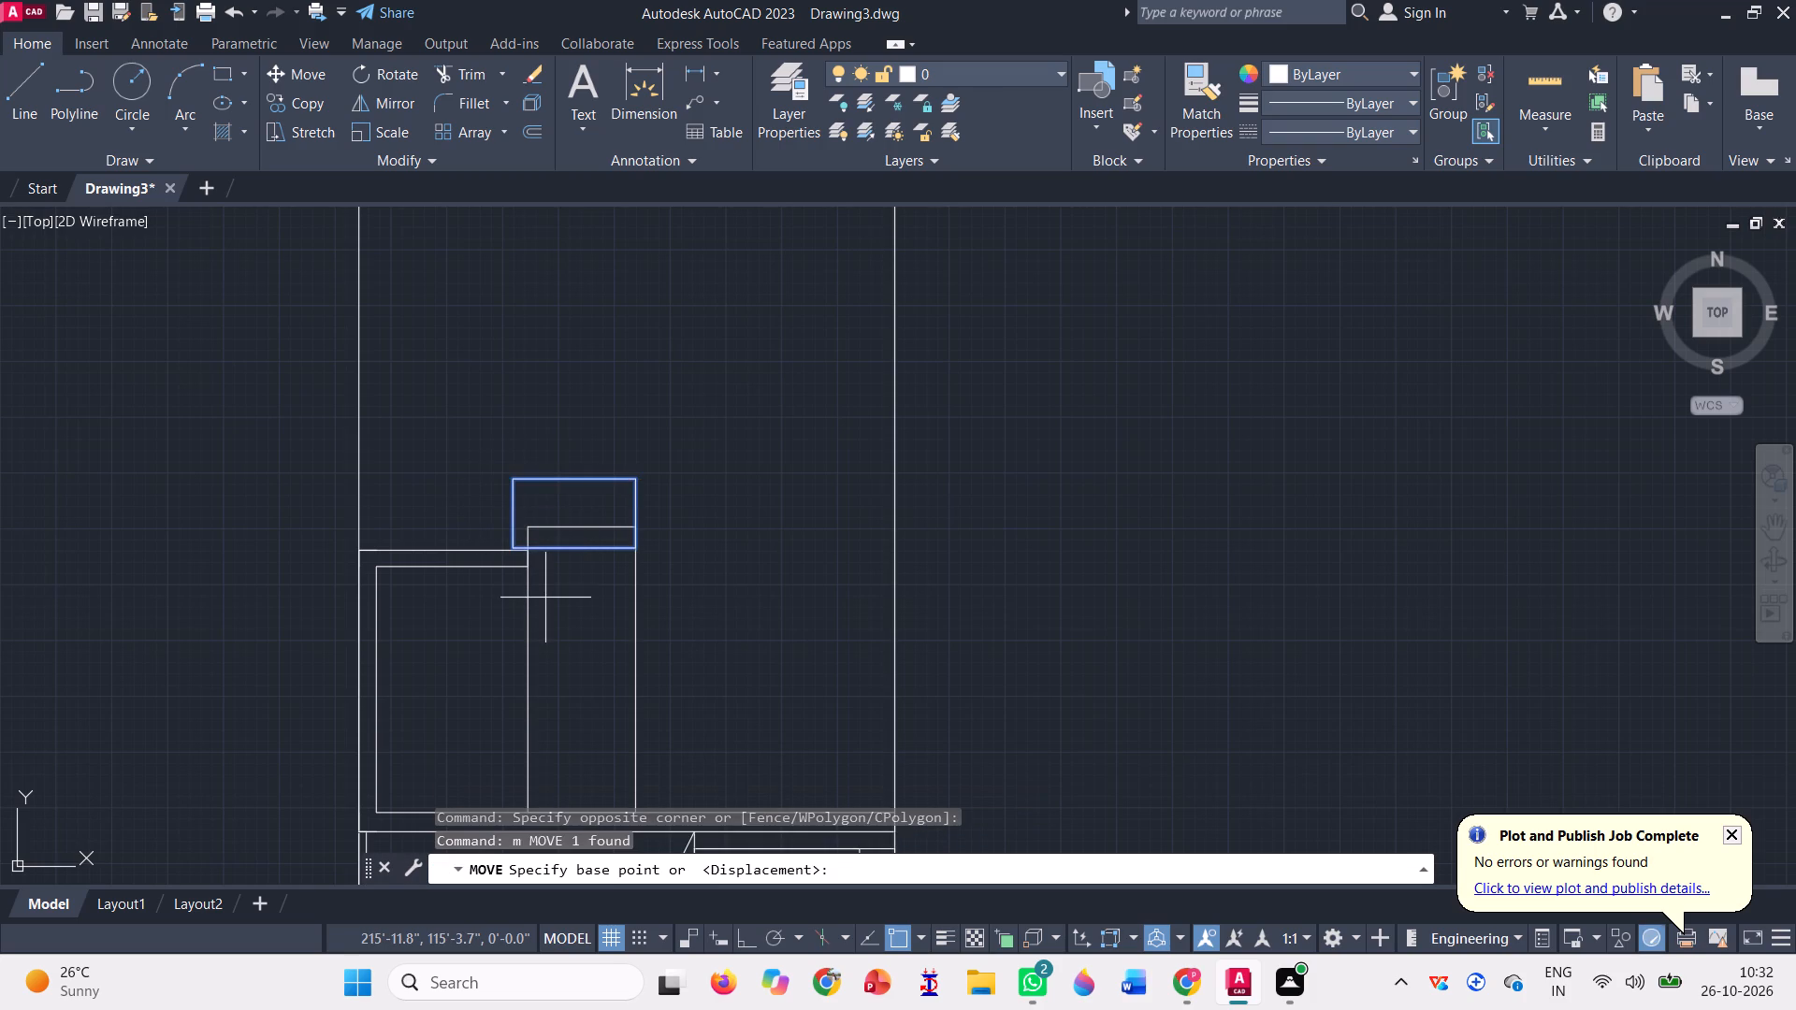
{"action": "scroll", "coordinate": [530, 535], "scroll_direction": "up", "scroll_amount": 4}
{"action": "left_click", "coordinate": [478, 611]}
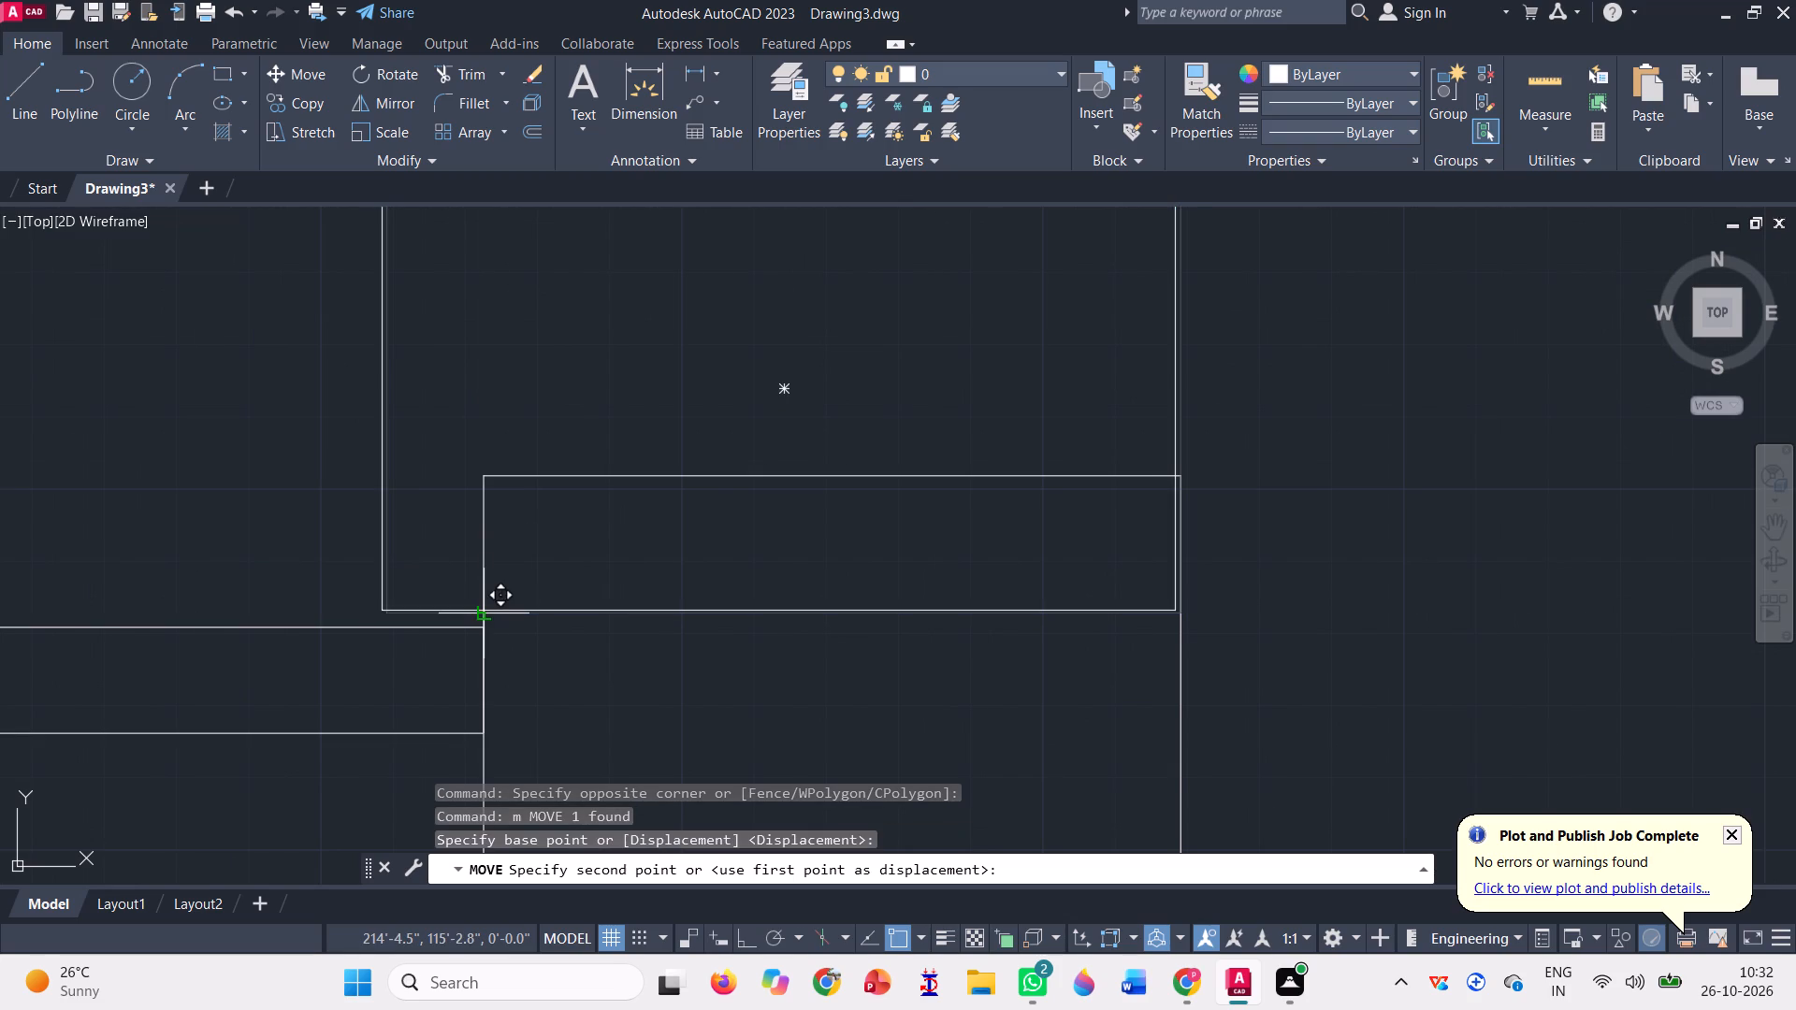
{"action": "left_click", "coordinate": [478, 626]}
{"action": "scroll", "coordinate": [495, 611], "scroll_direction": "down", "scroll_amount": 3}
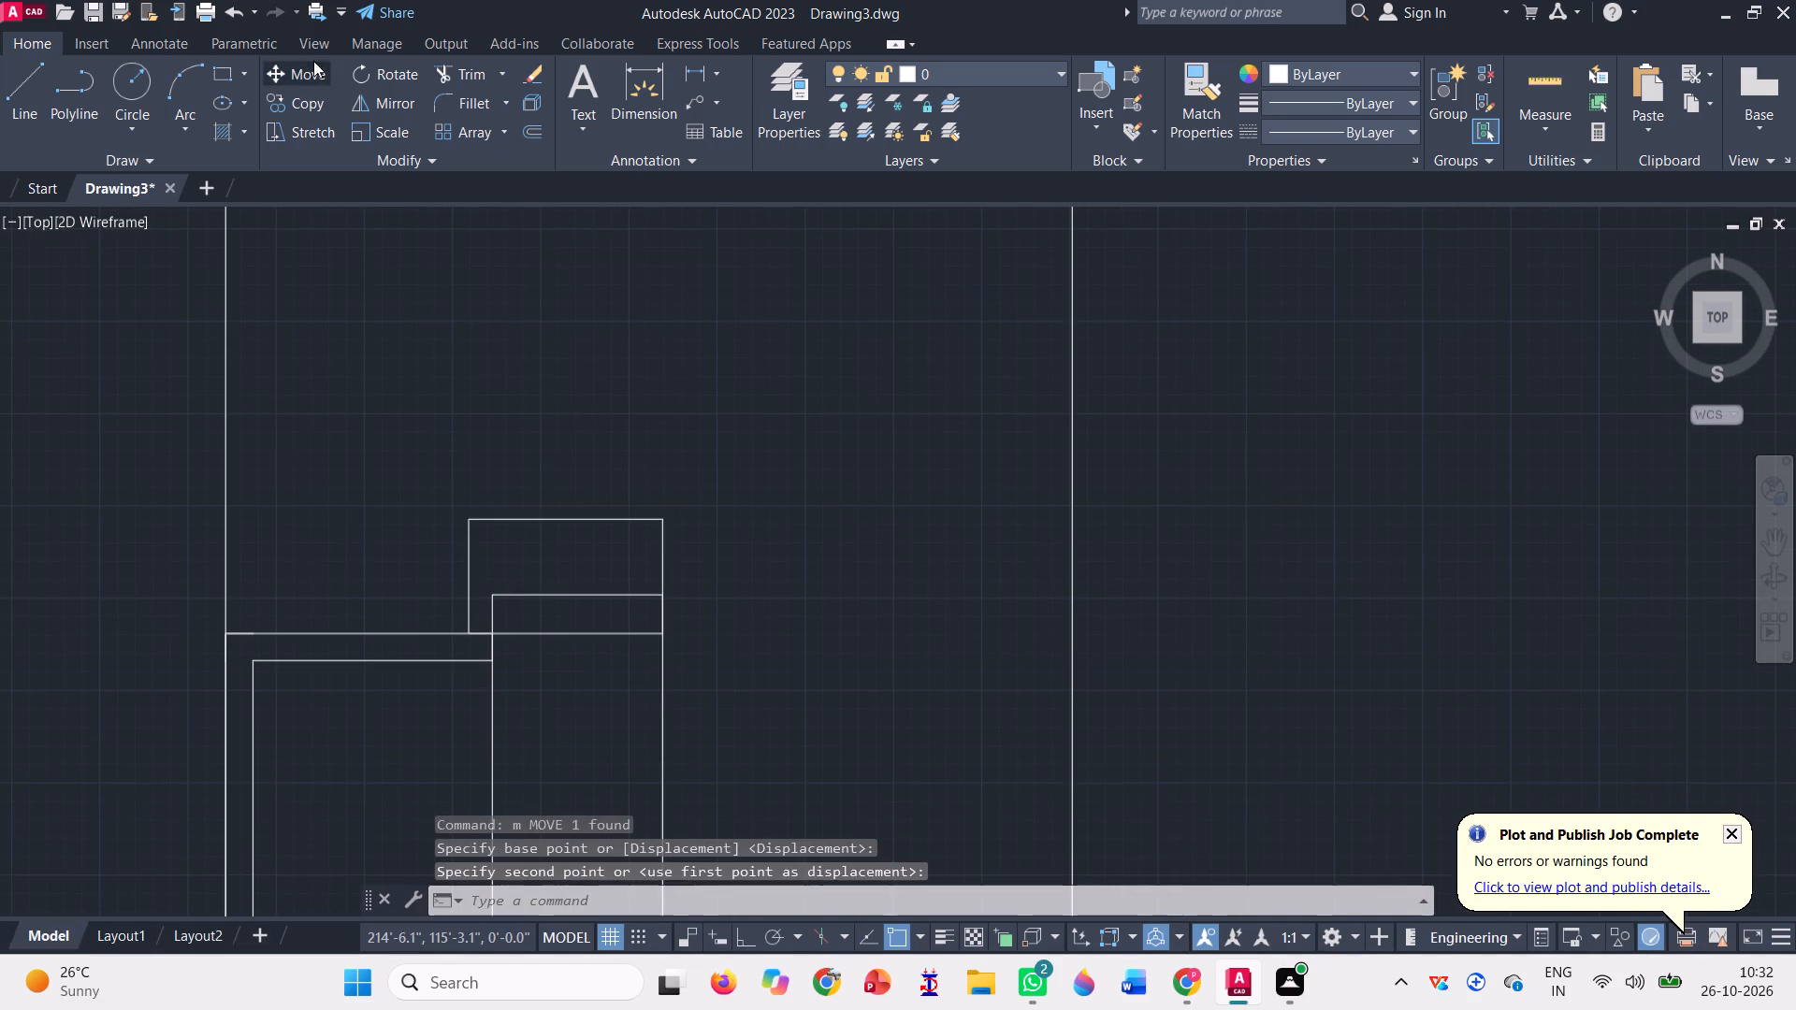
Draw a slanted line from the new rectangle's northwest corner down to the short north strip's top edge, just west of the rectangle.
{"action": "left_click", "coordinate": [10, 97]}
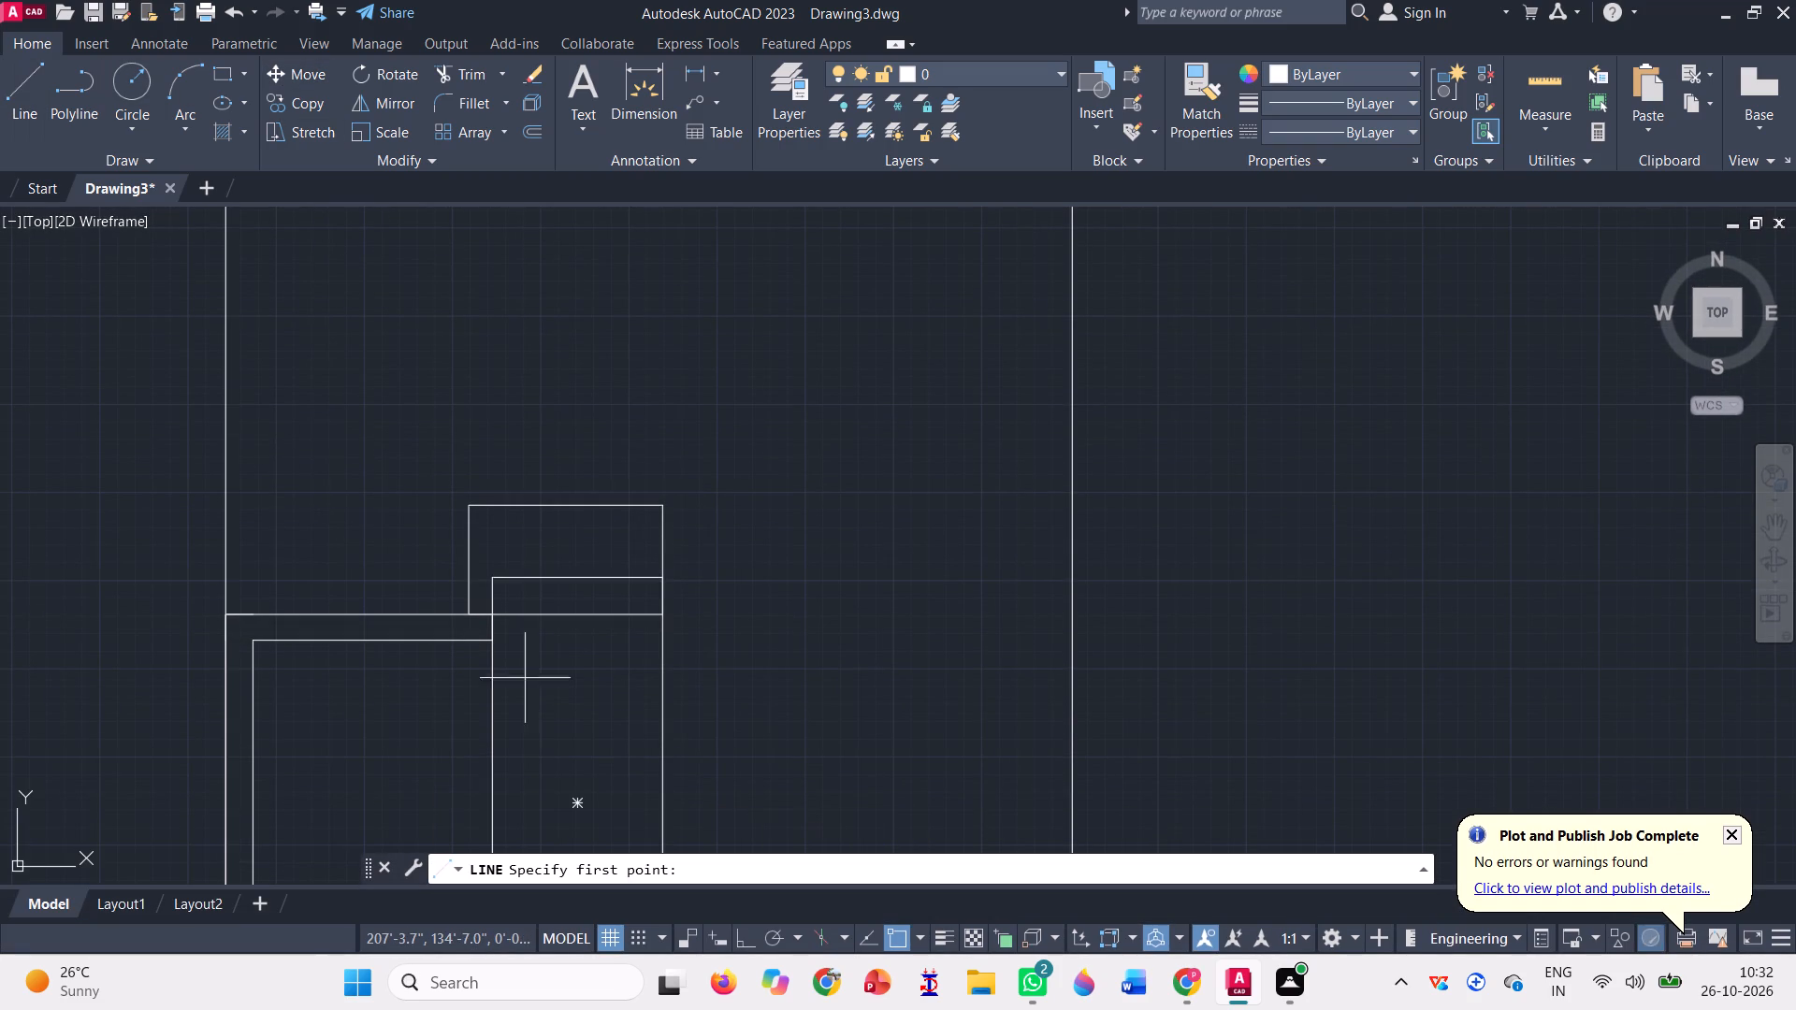
{"action": "left_click", "coordinate": [464, 505]}
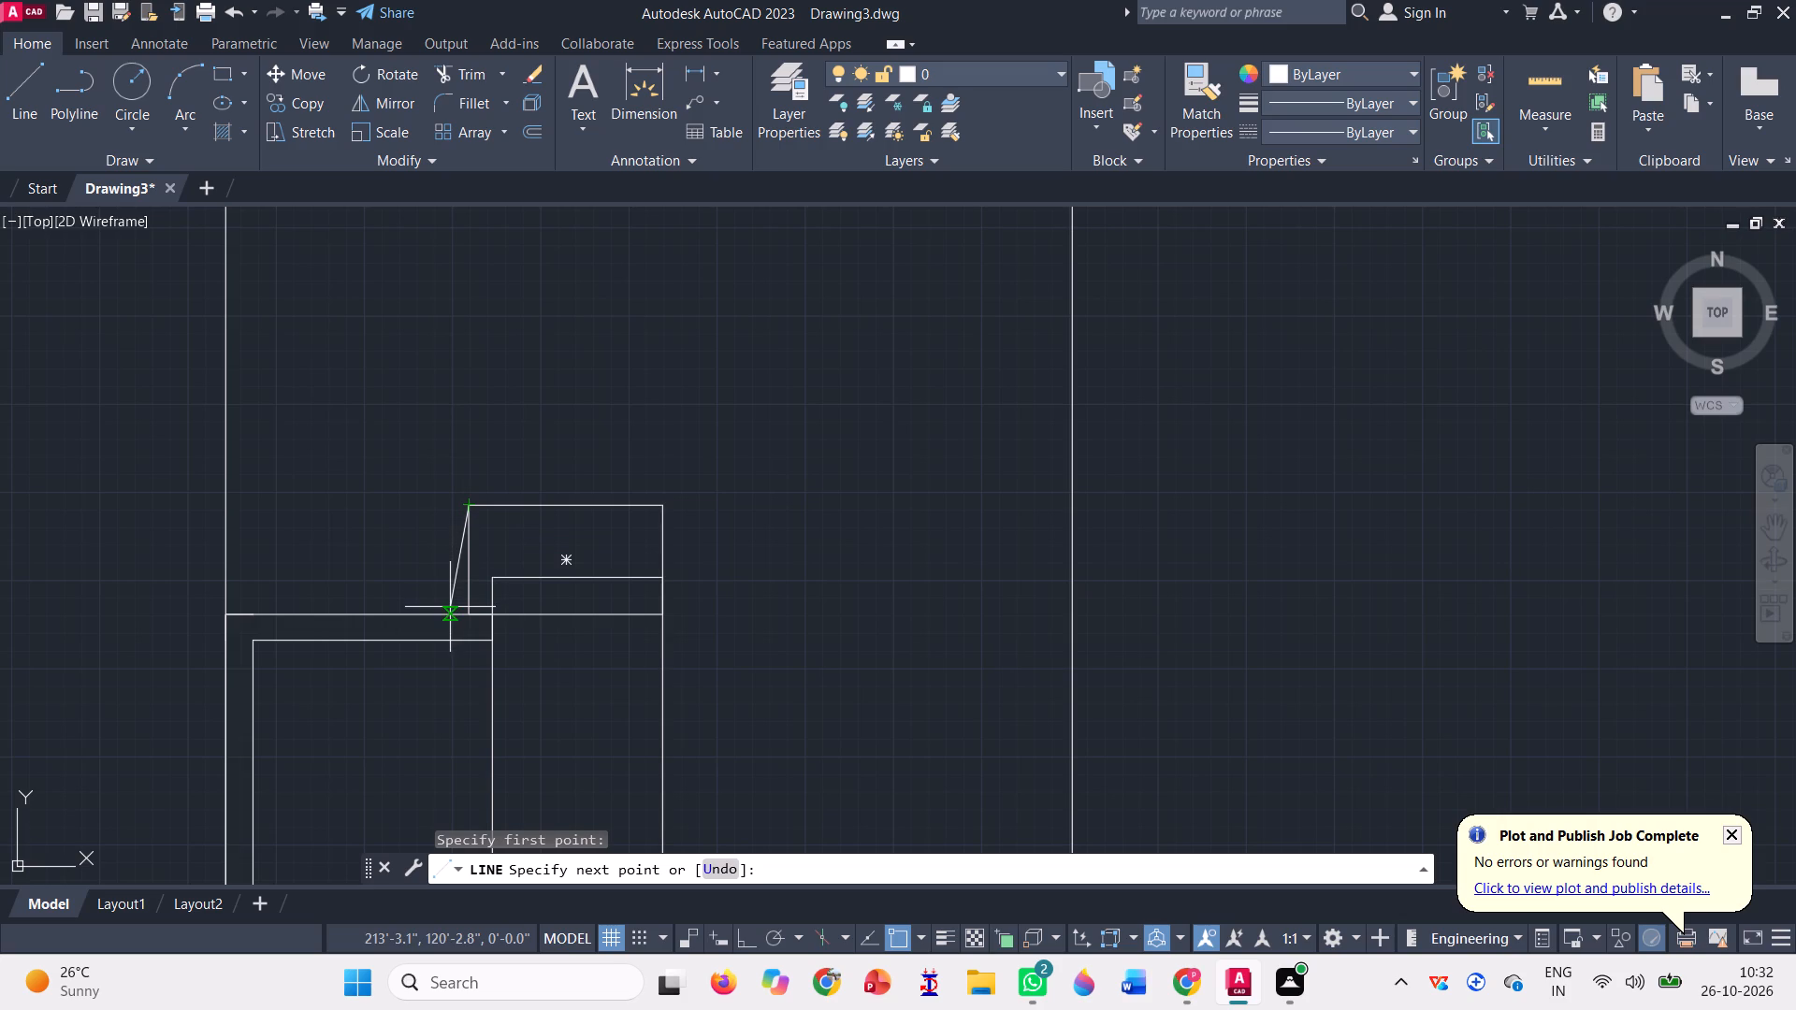
{"action": "left_click", "coordinate": [443, 612]}
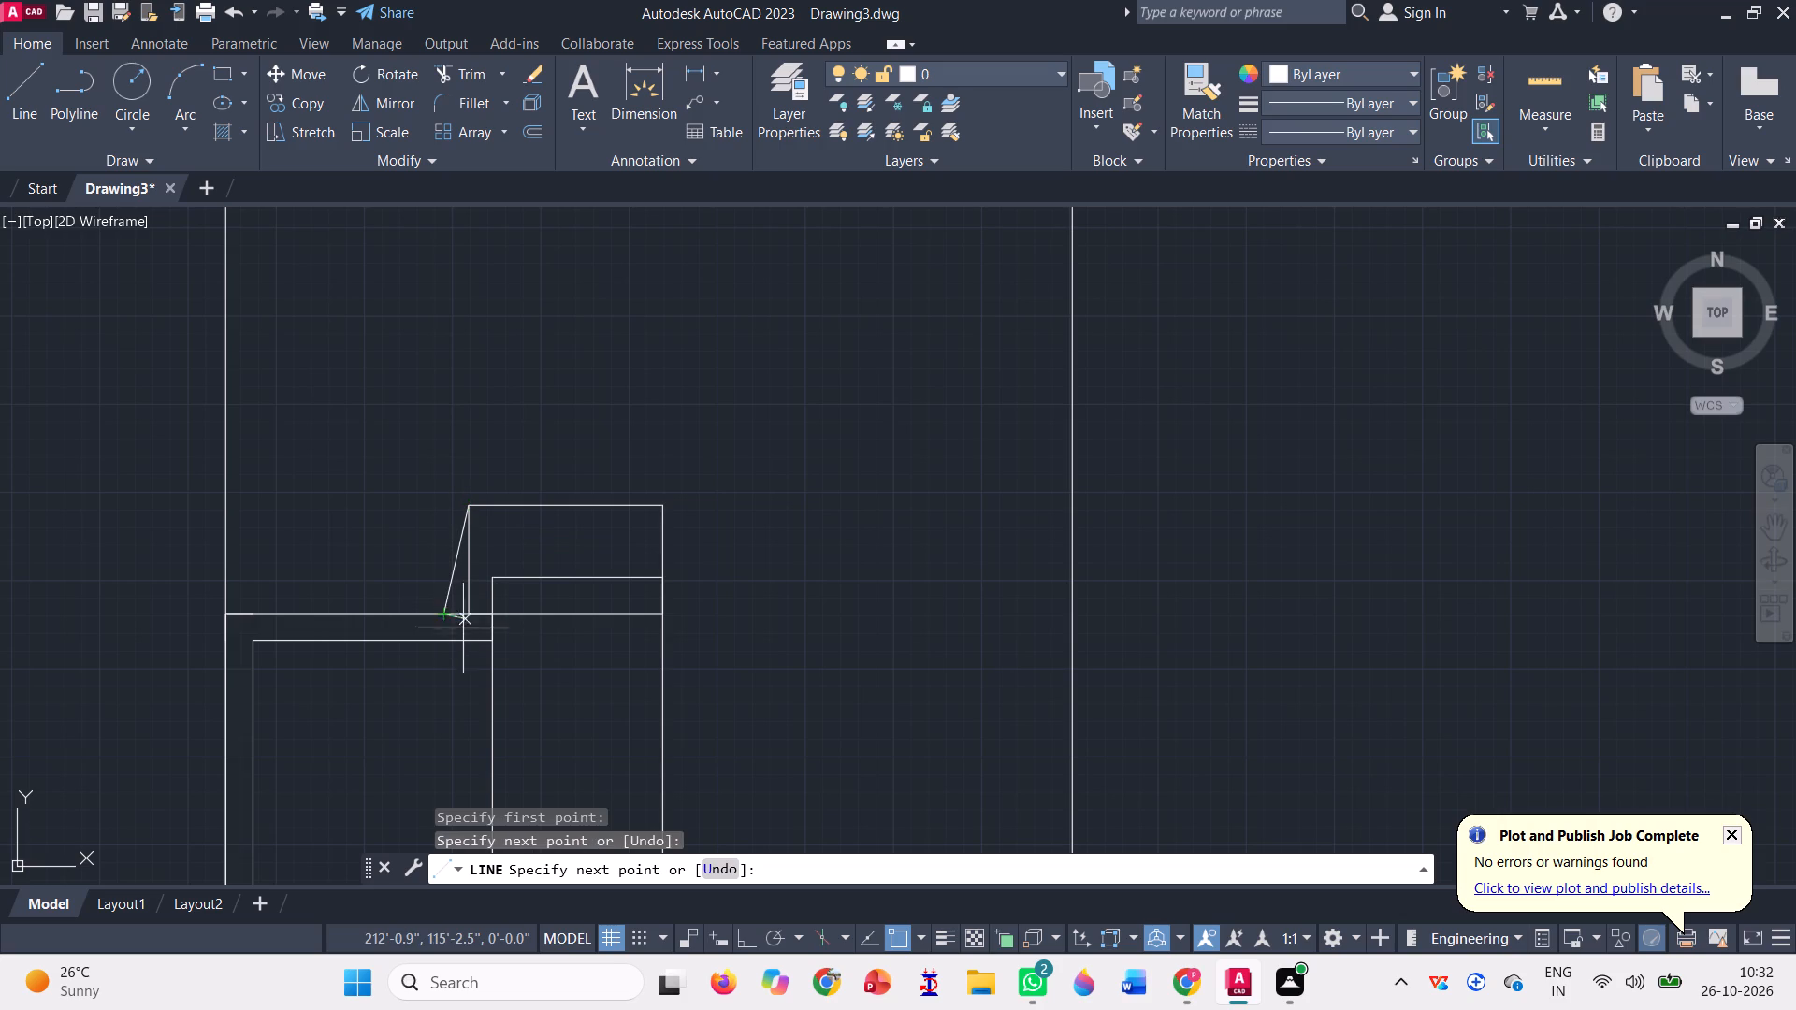
{"action": "key", "text": "space"}
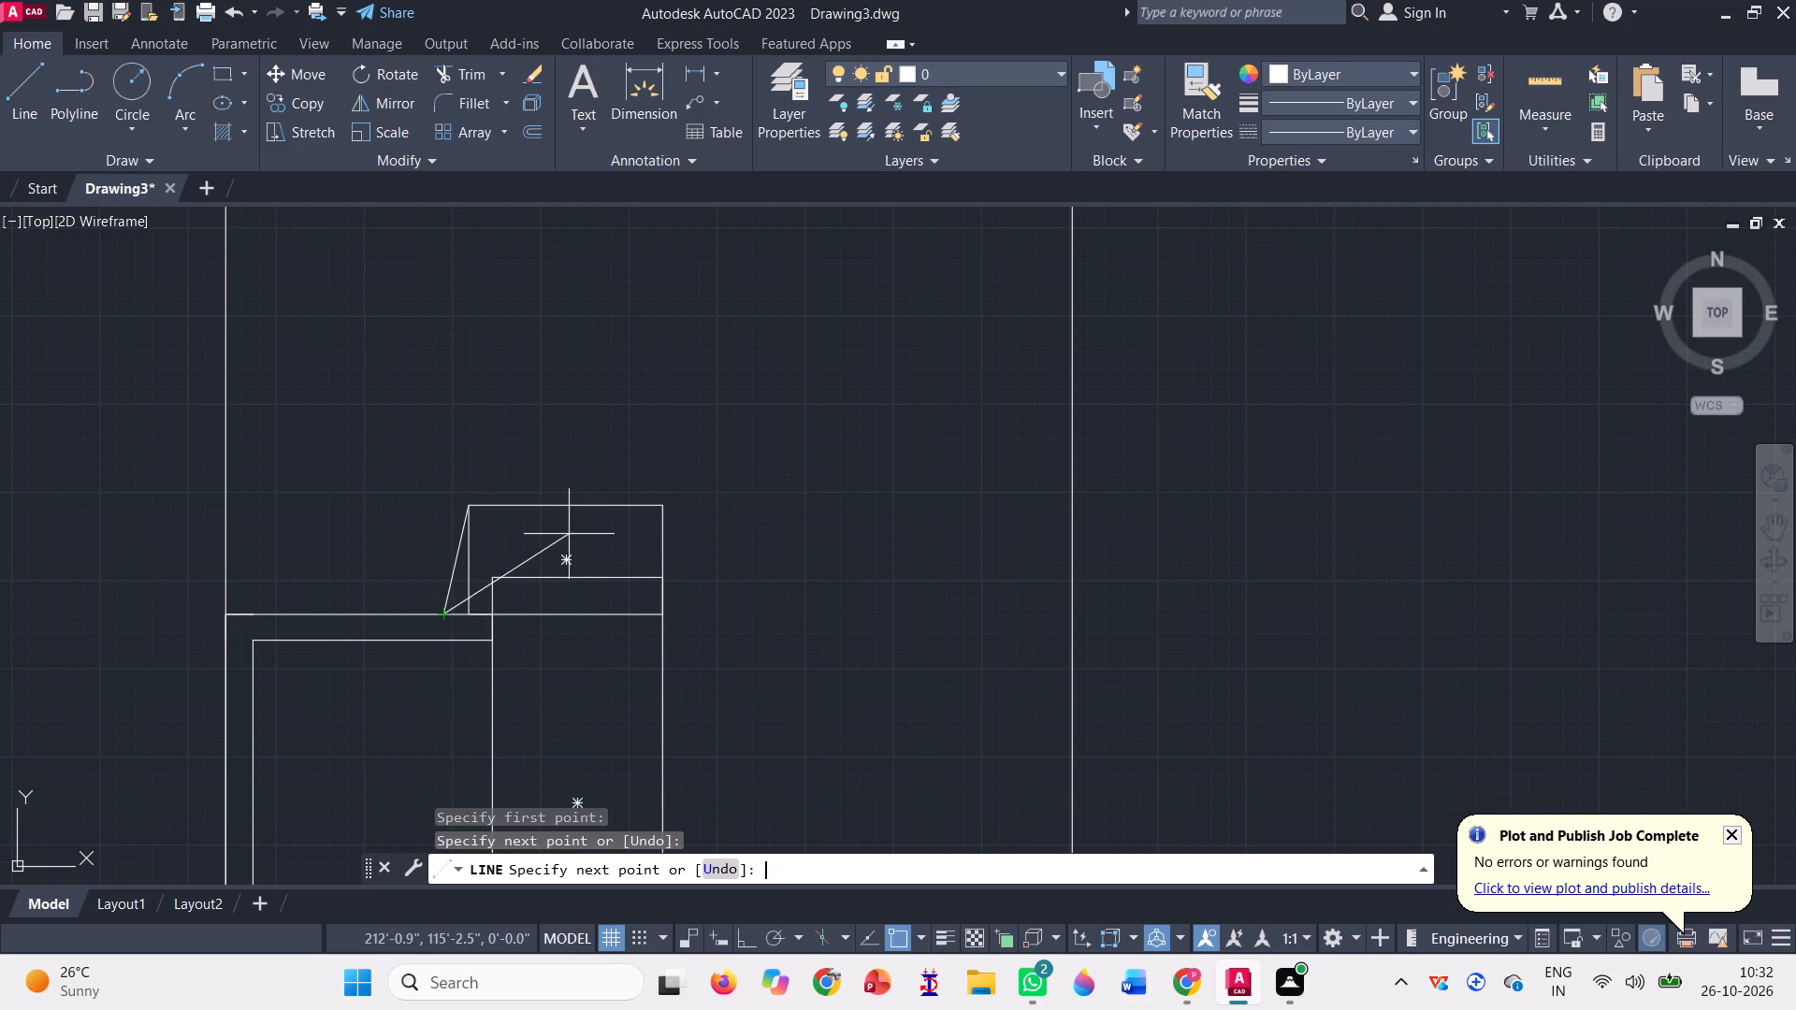
{"action": "scroll", "coordinate": [757, 593], "scroll_direction": "down", "scroll_amount": 1}
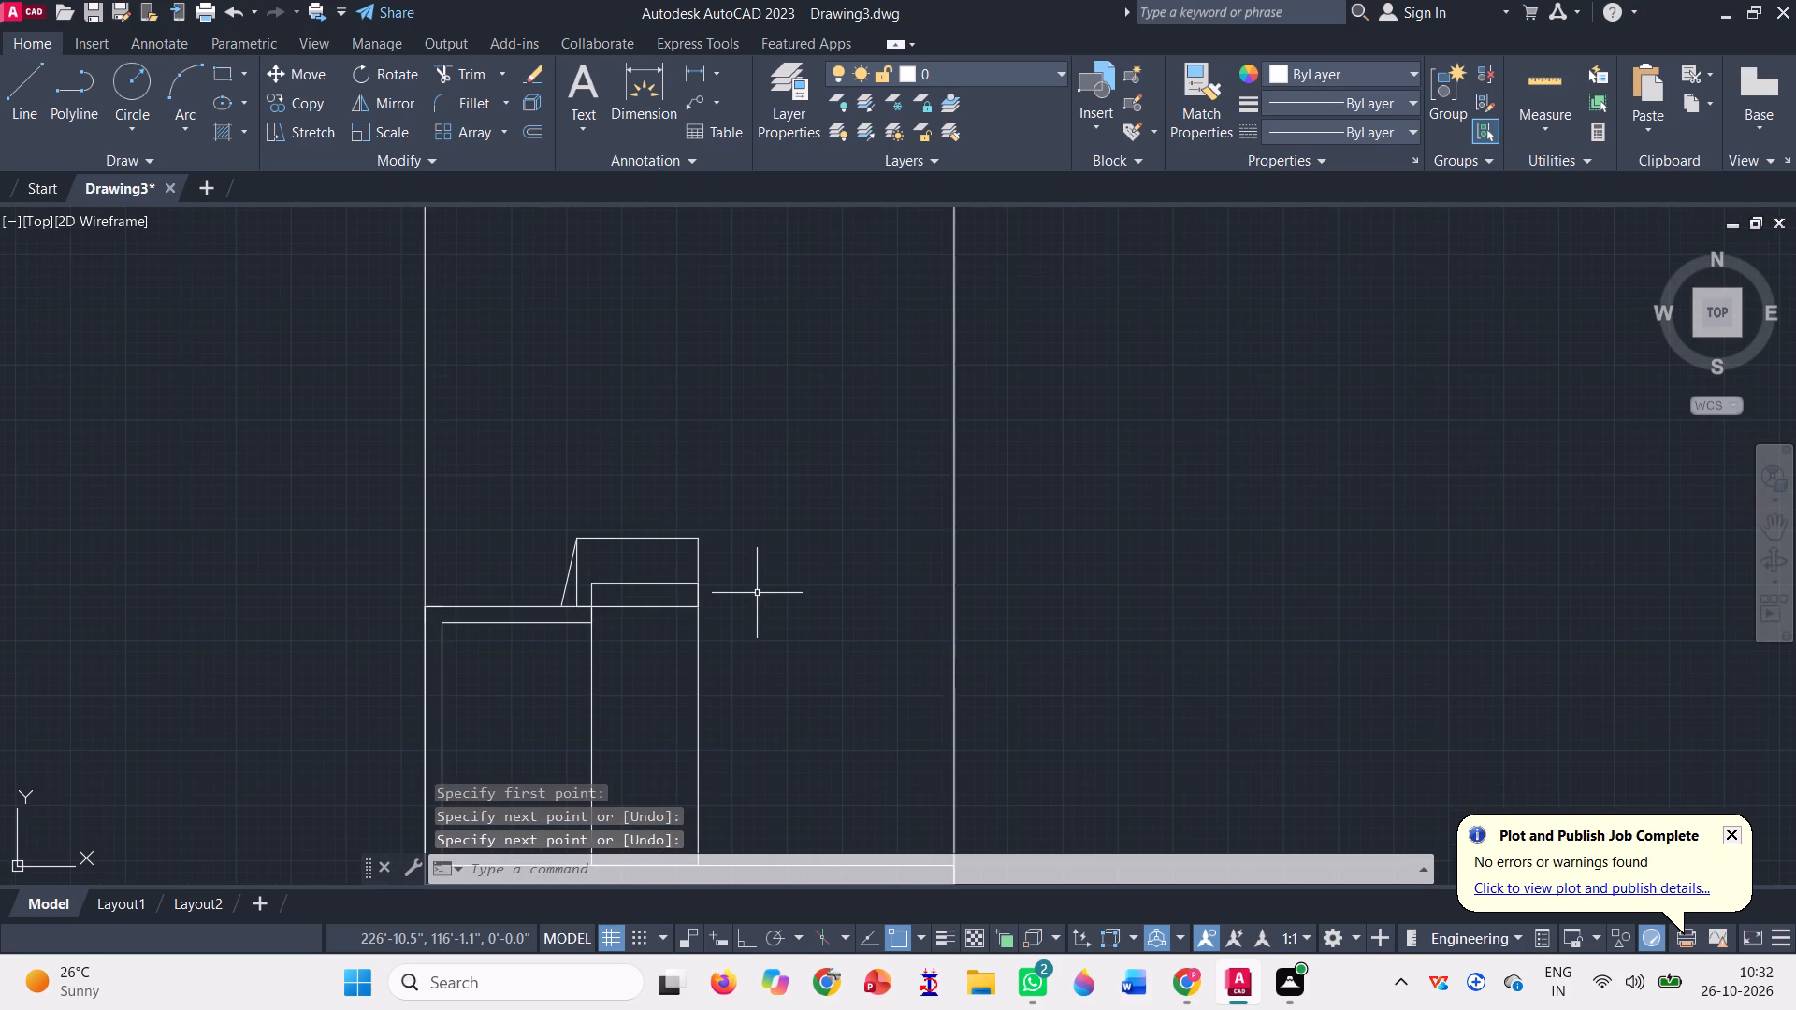
{"action": "key", "text": "space"}
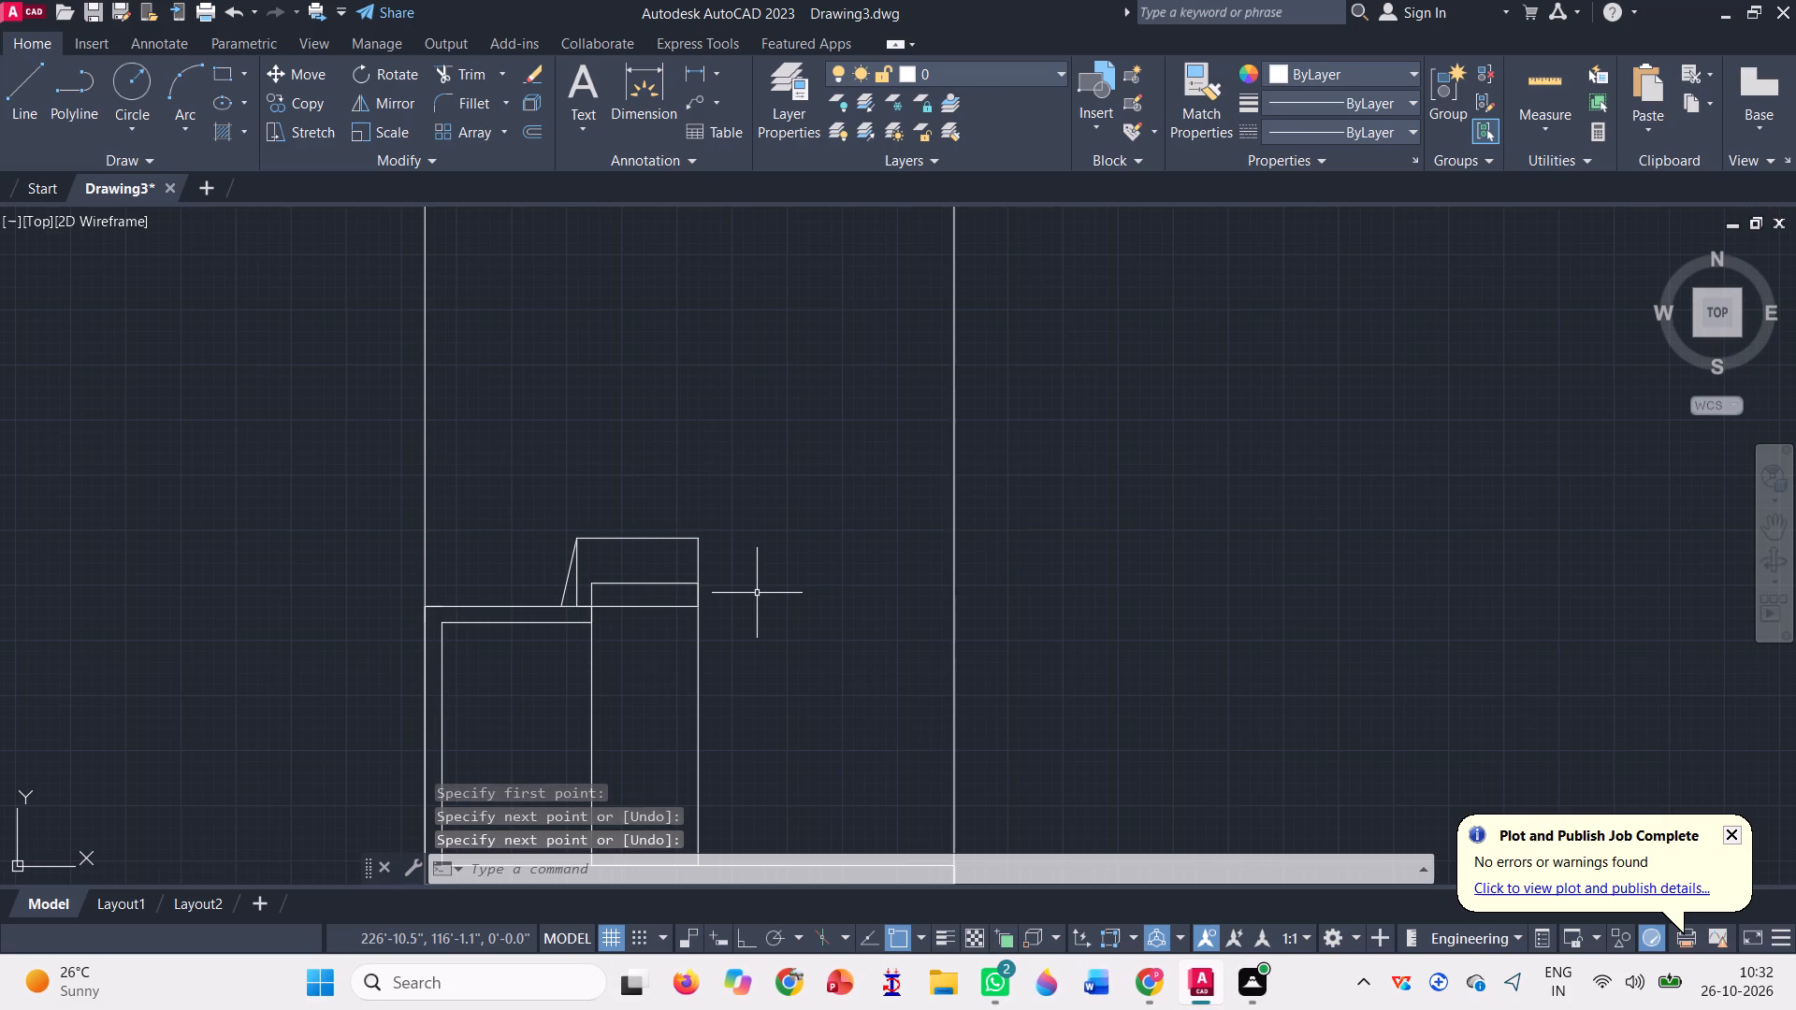
{"action": "key", "text": "space"}
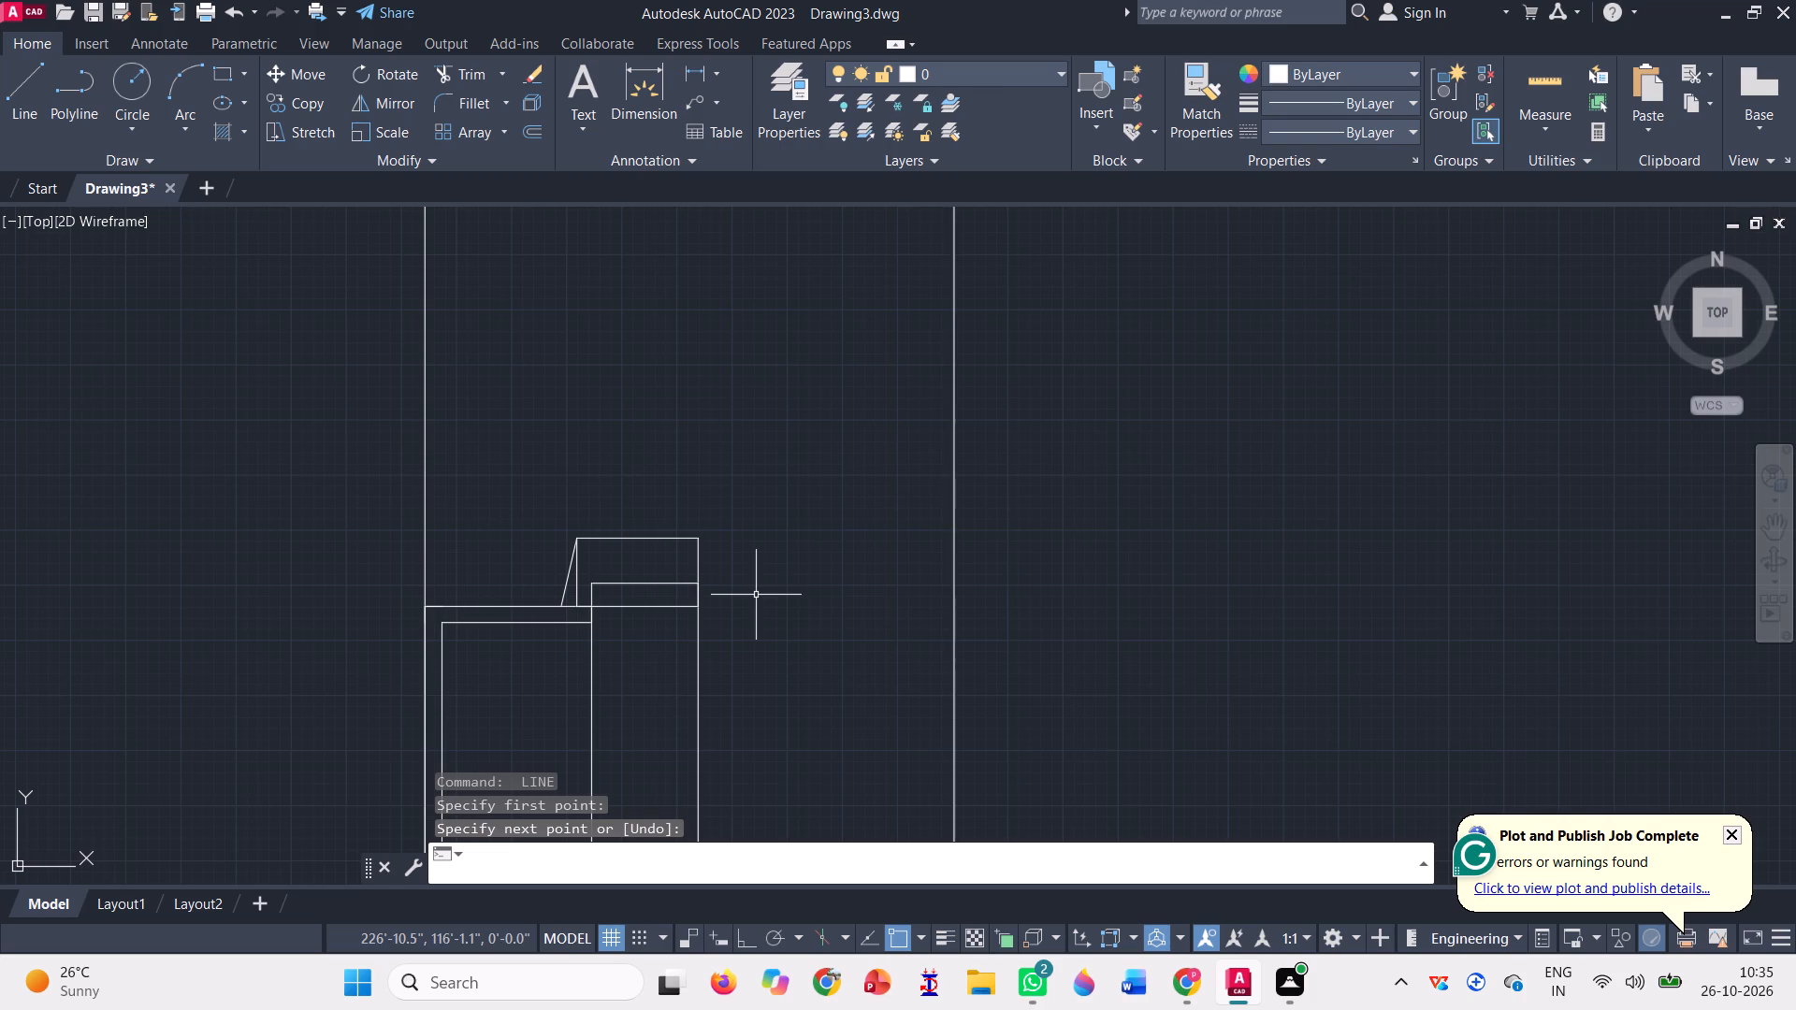
{"action": "key", "text": "Escape"}
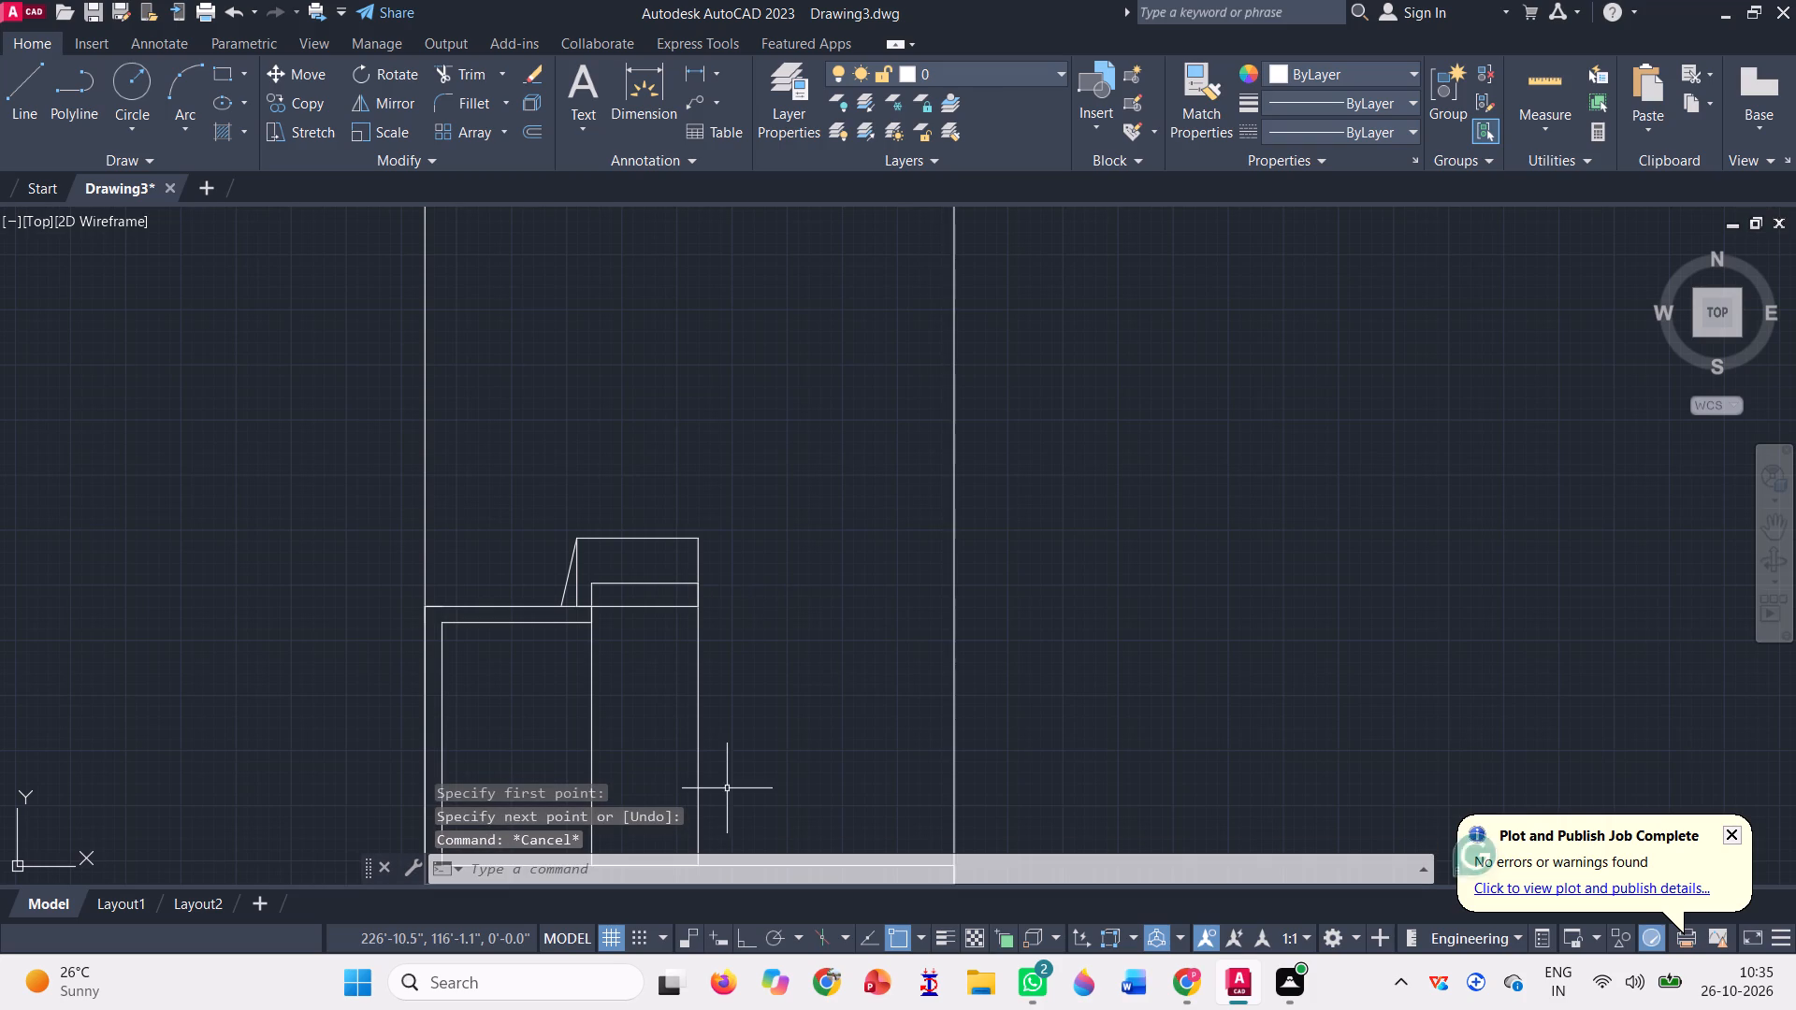
Trim the new rectangle's west and bottom edges and the tall rectangle's overlapping top portion, leaving one open outline with a slanted west side.
{"action": "left_click", "coordinate": [455, 73]}
{"action": "scroll", "coordinate": [549, 543], "scroll_direction": "up", "scroll_amount": 2}
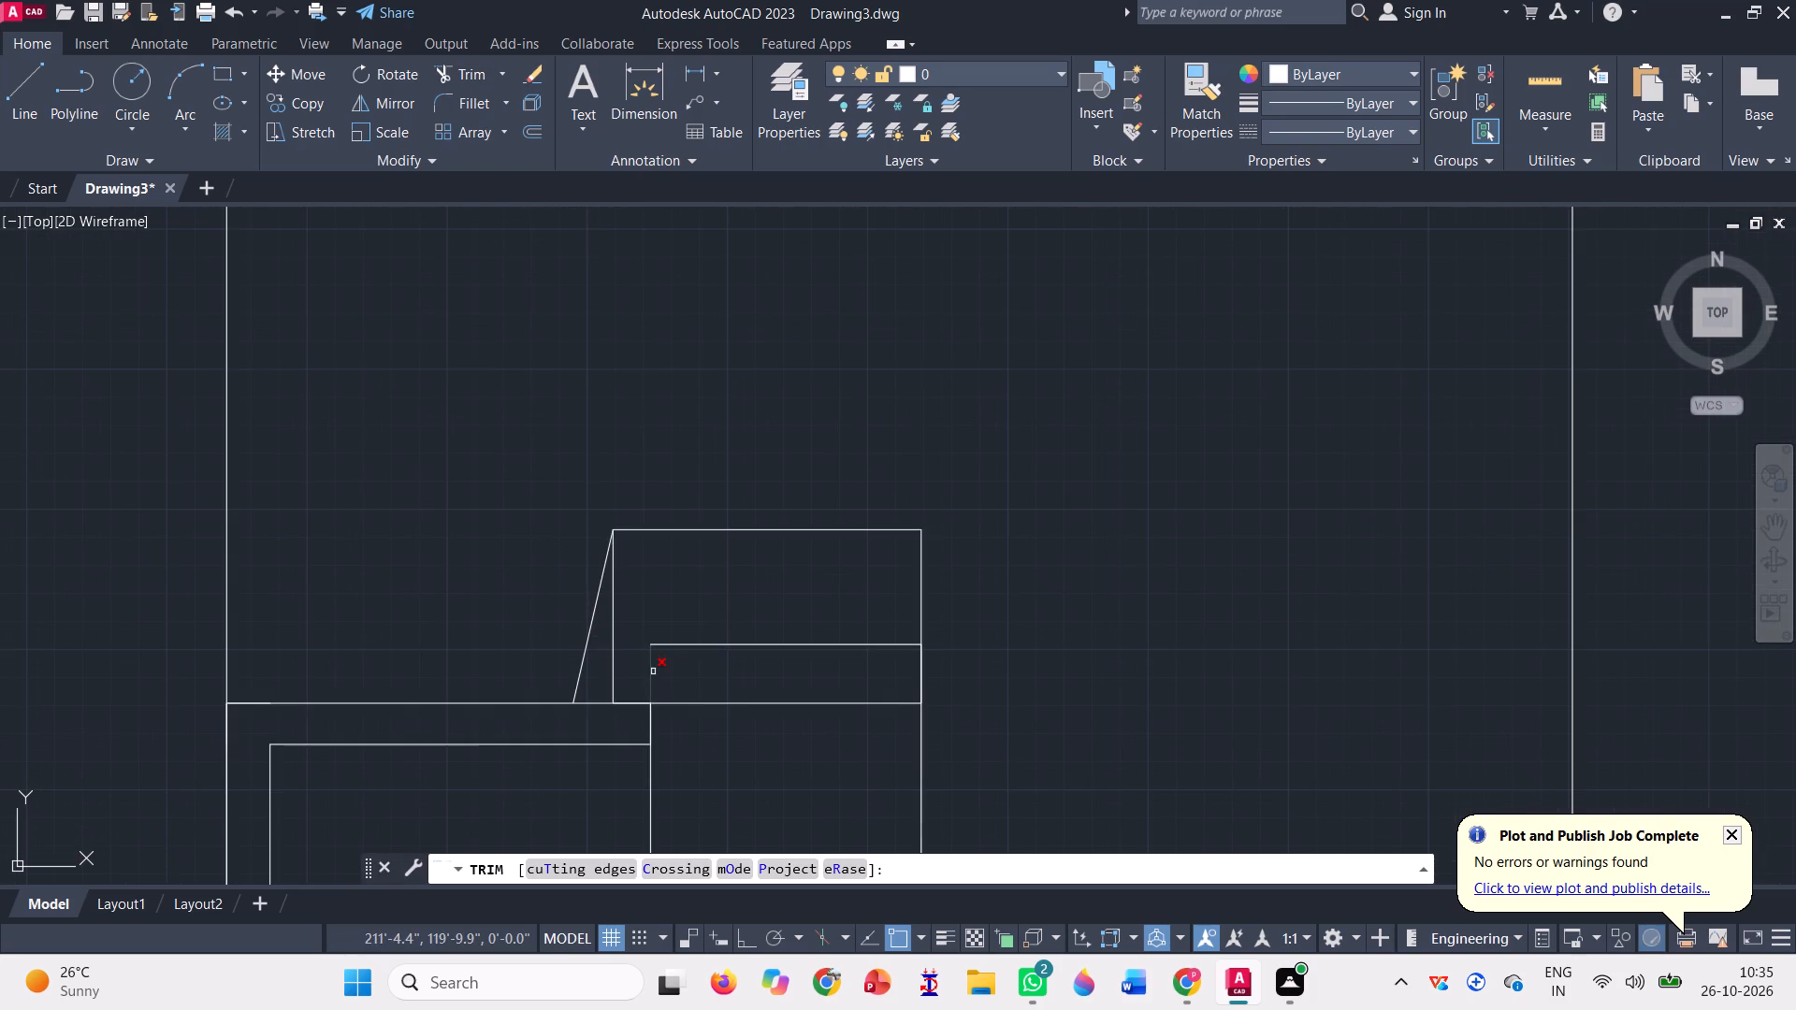
{"action": "left_click", "coordinate": [614, 637]}
{"action": "left_click", "coordinate": [663, 671]}
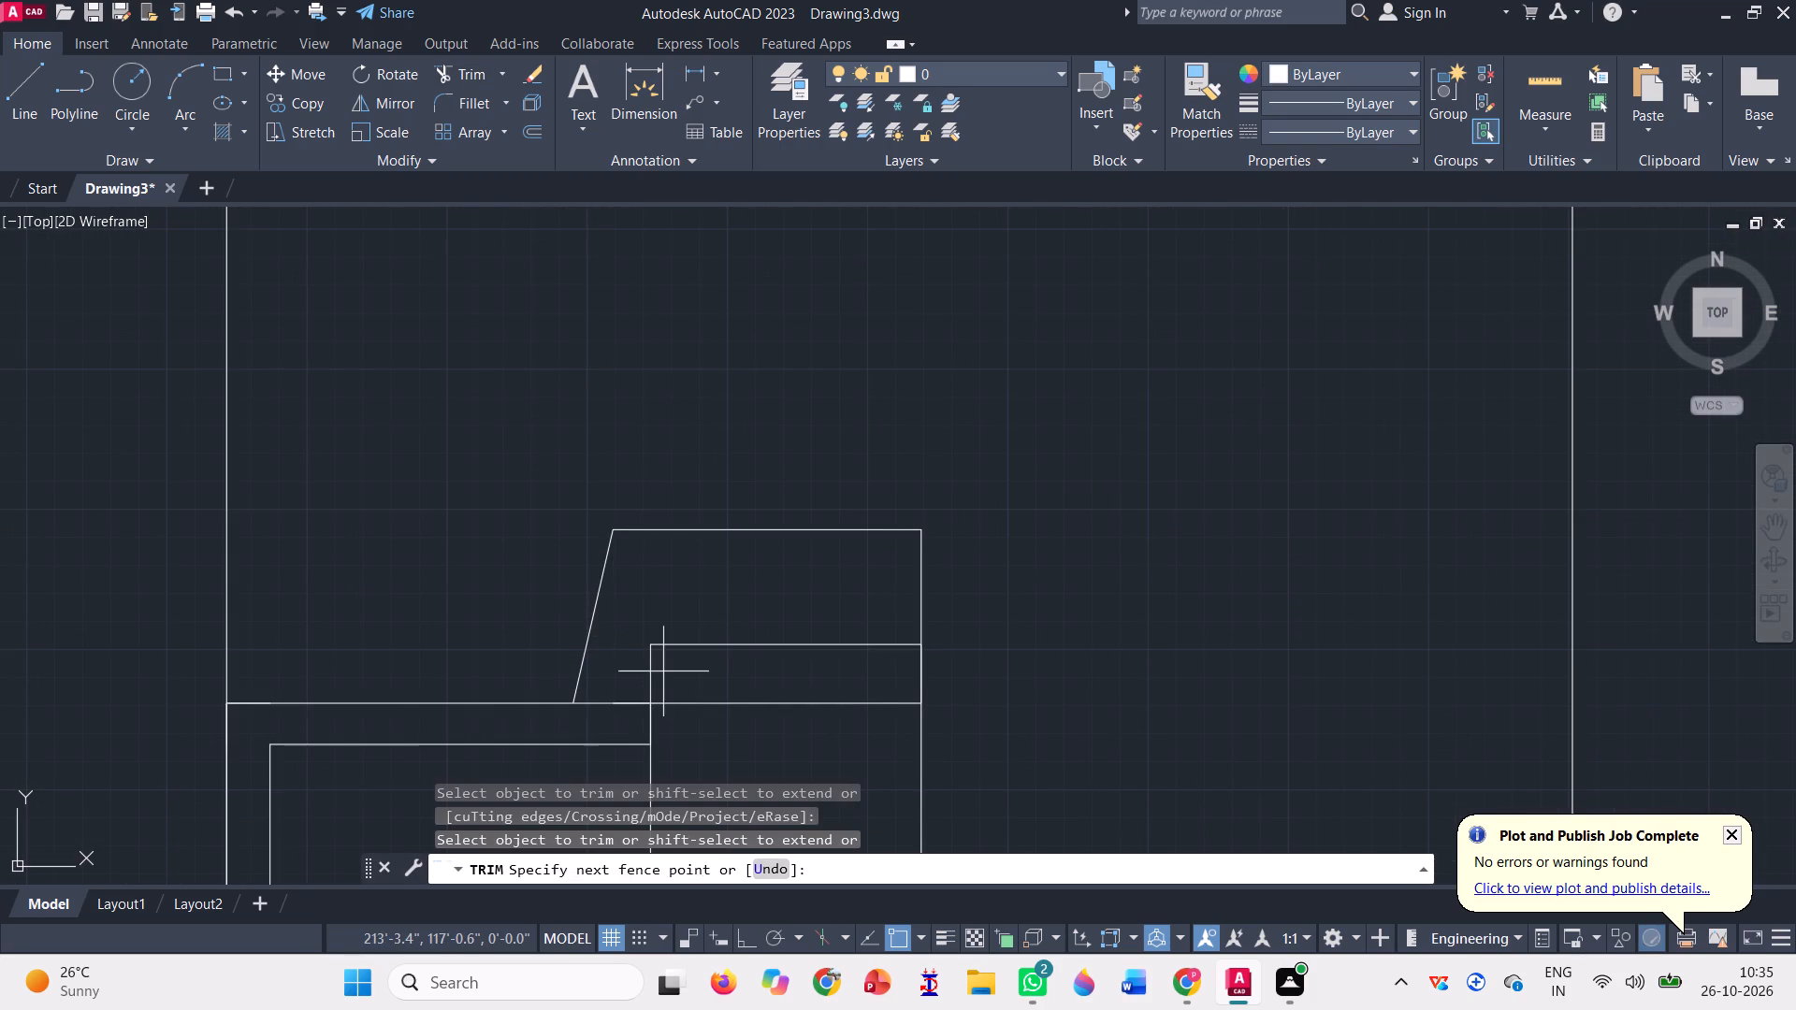
{"action": "left_click", "coordinate": [629, 650]}
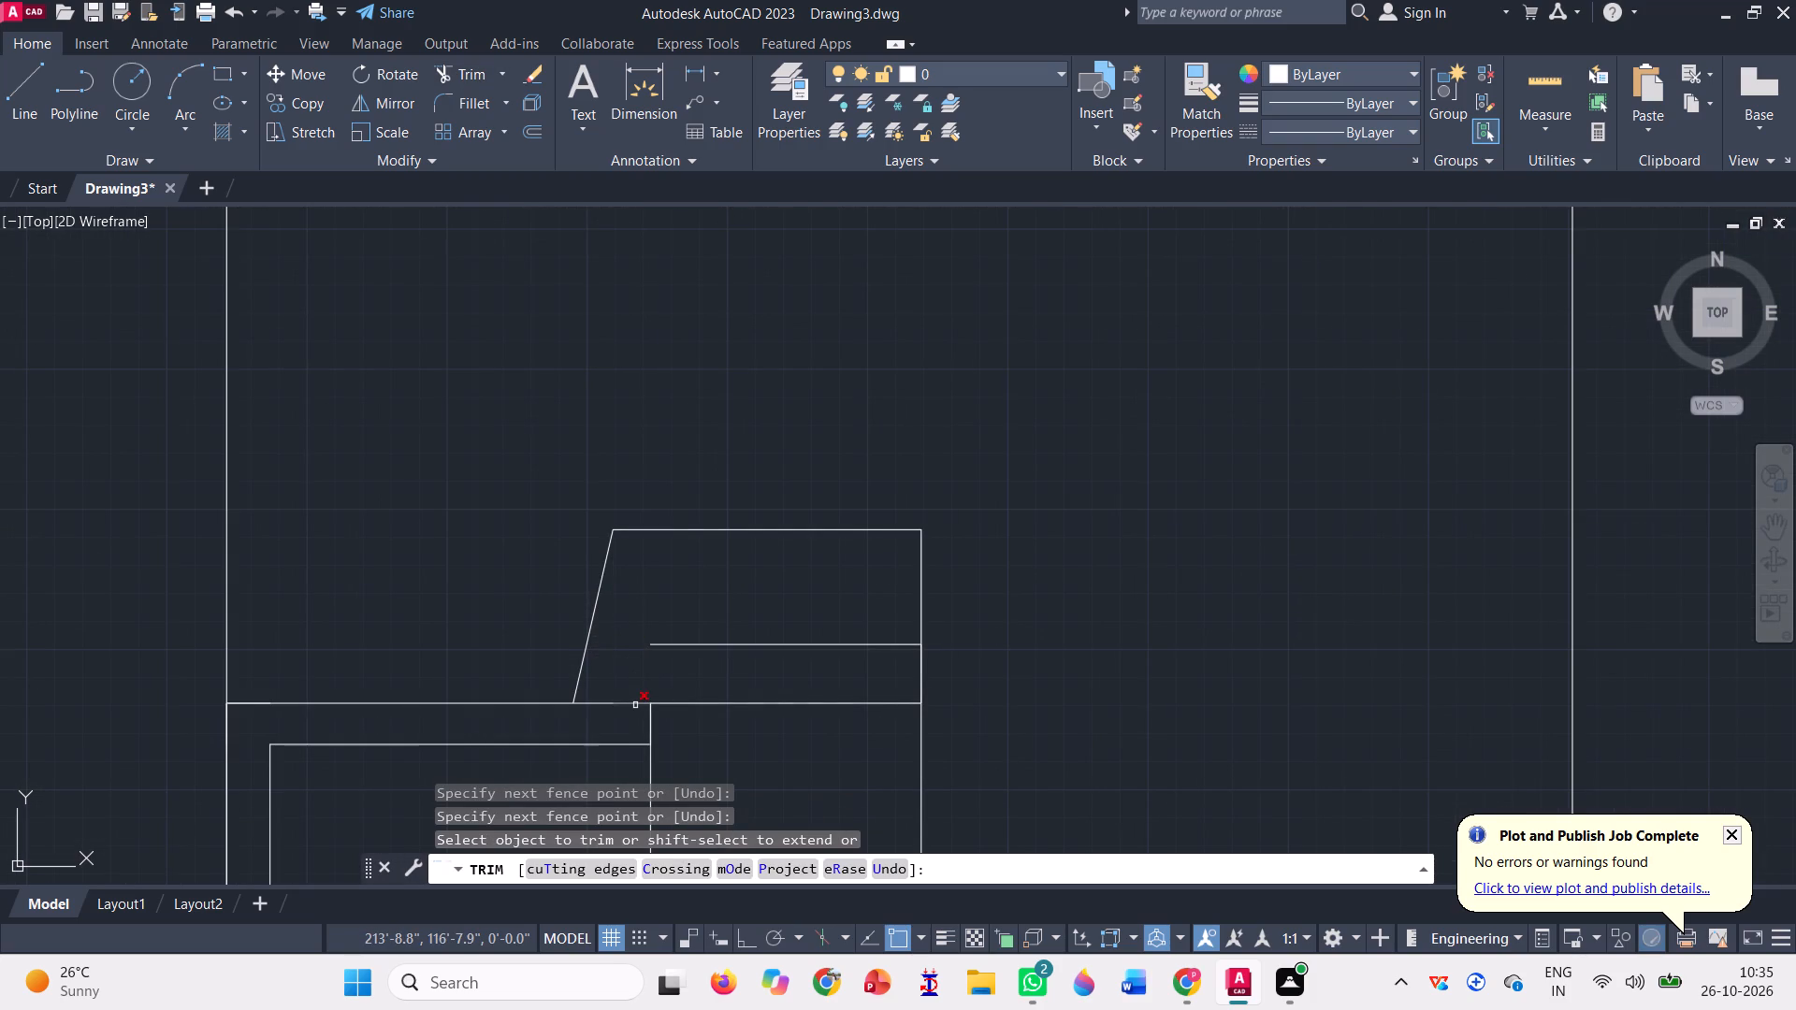
{"action": "left_click", "coordinate": [635, 703]}
{"action": "left_click", "coordinate": [667, 654]}
{"action": "left_click", "coordinate": [685, 621]}
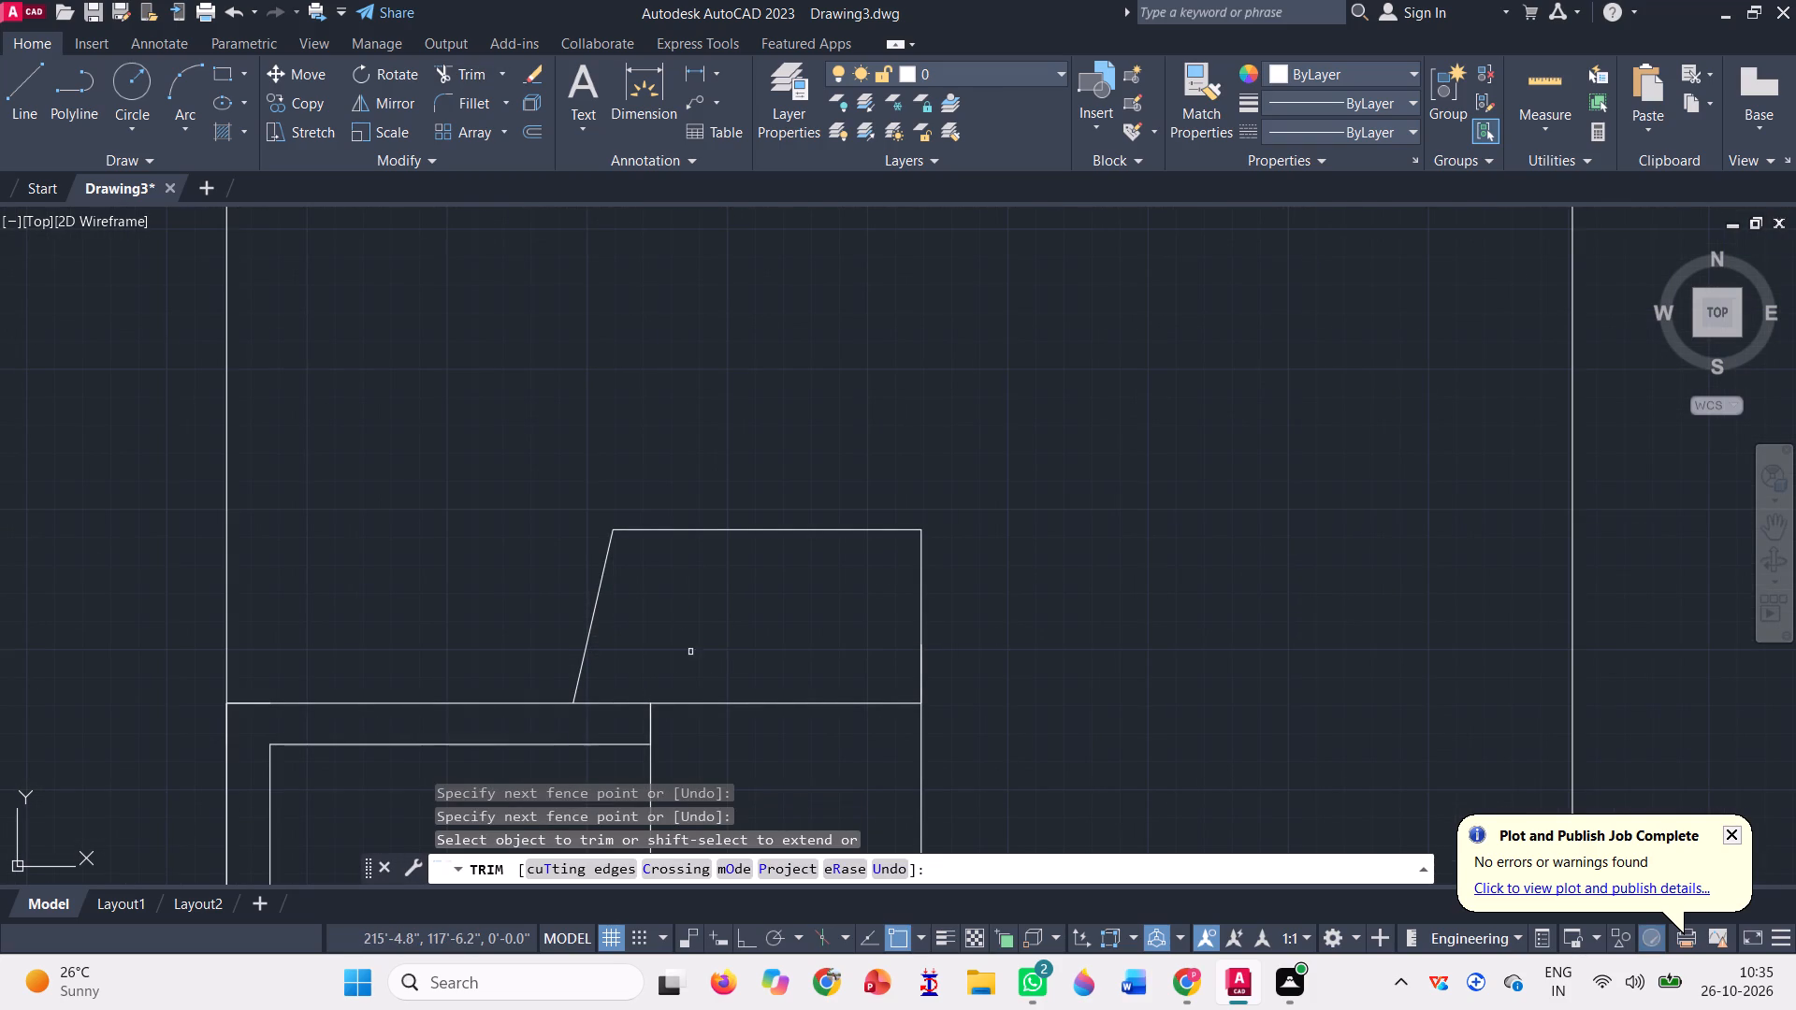
{"action": "left_click", "coordinate": [708, 698]}
{"action": "left_click", "coordinate": [723, 754]}
{"action": "scroll", "coordinate": [723, 745], "scroll_direction": "down", "scroll_amount": 1}
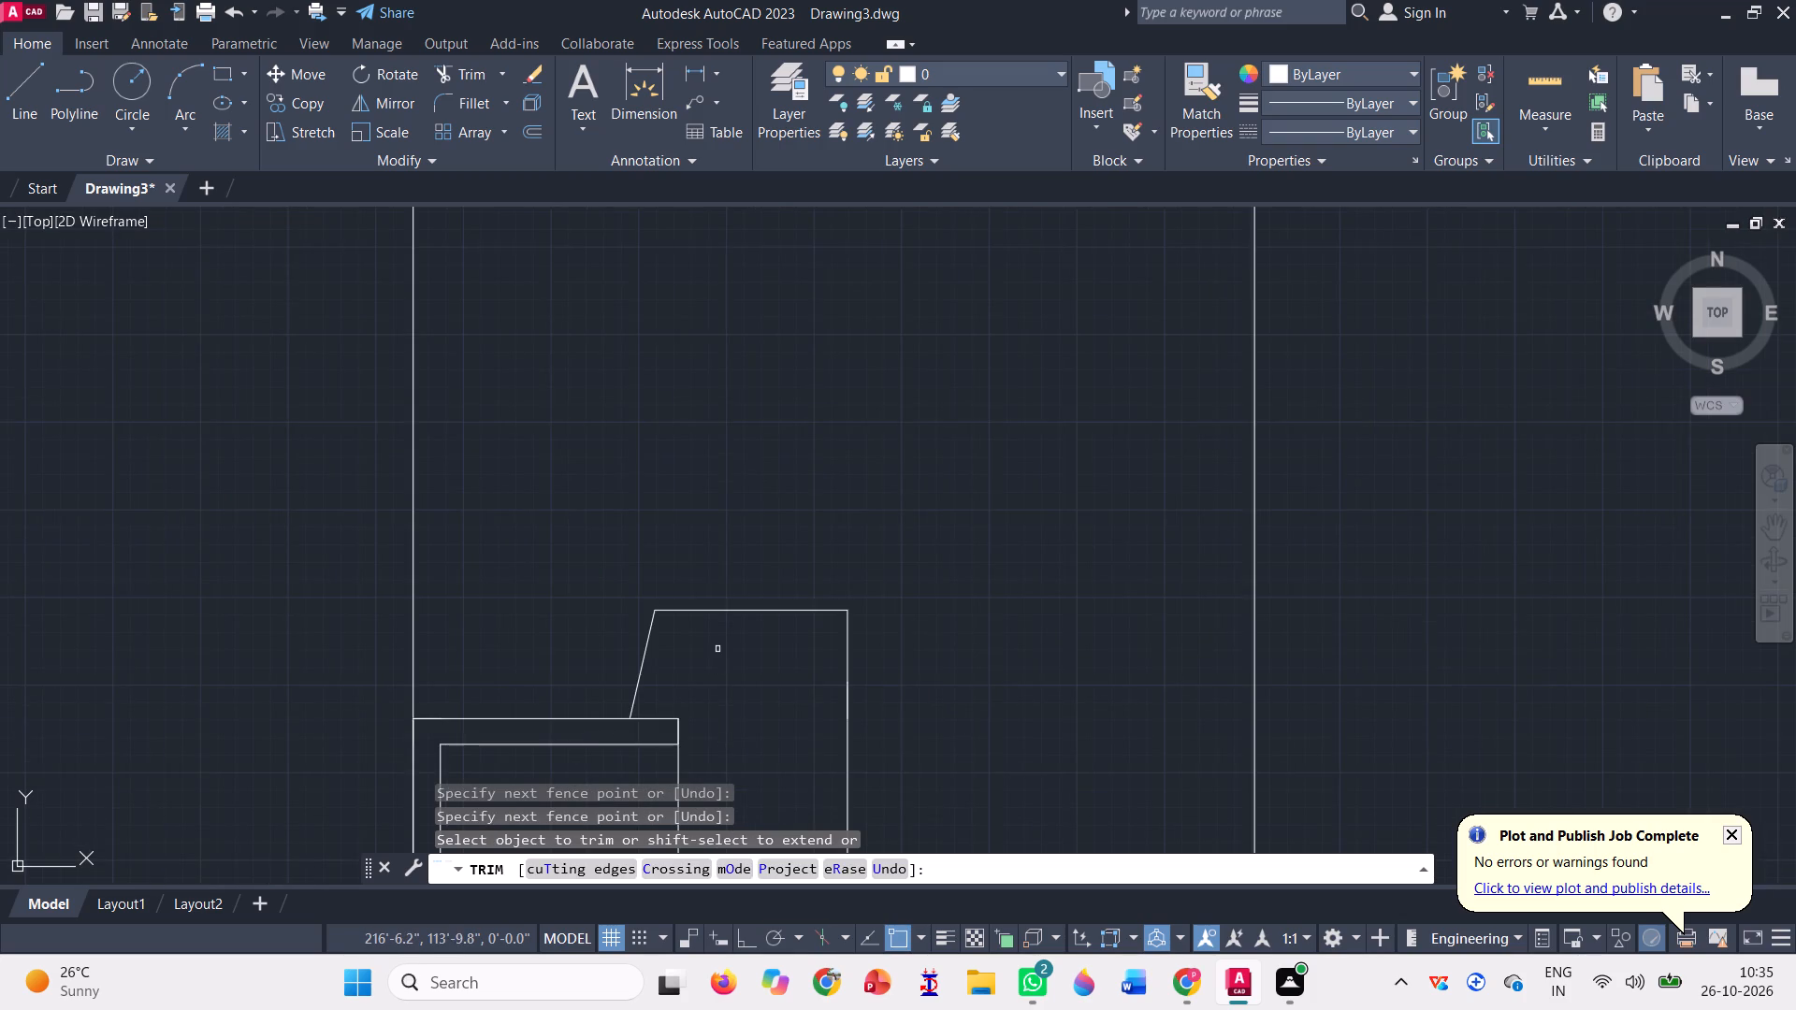
{"action": "scroll", "coordinate": [717, 649], "scroll_direction": "down", "scroll_amount": 1}
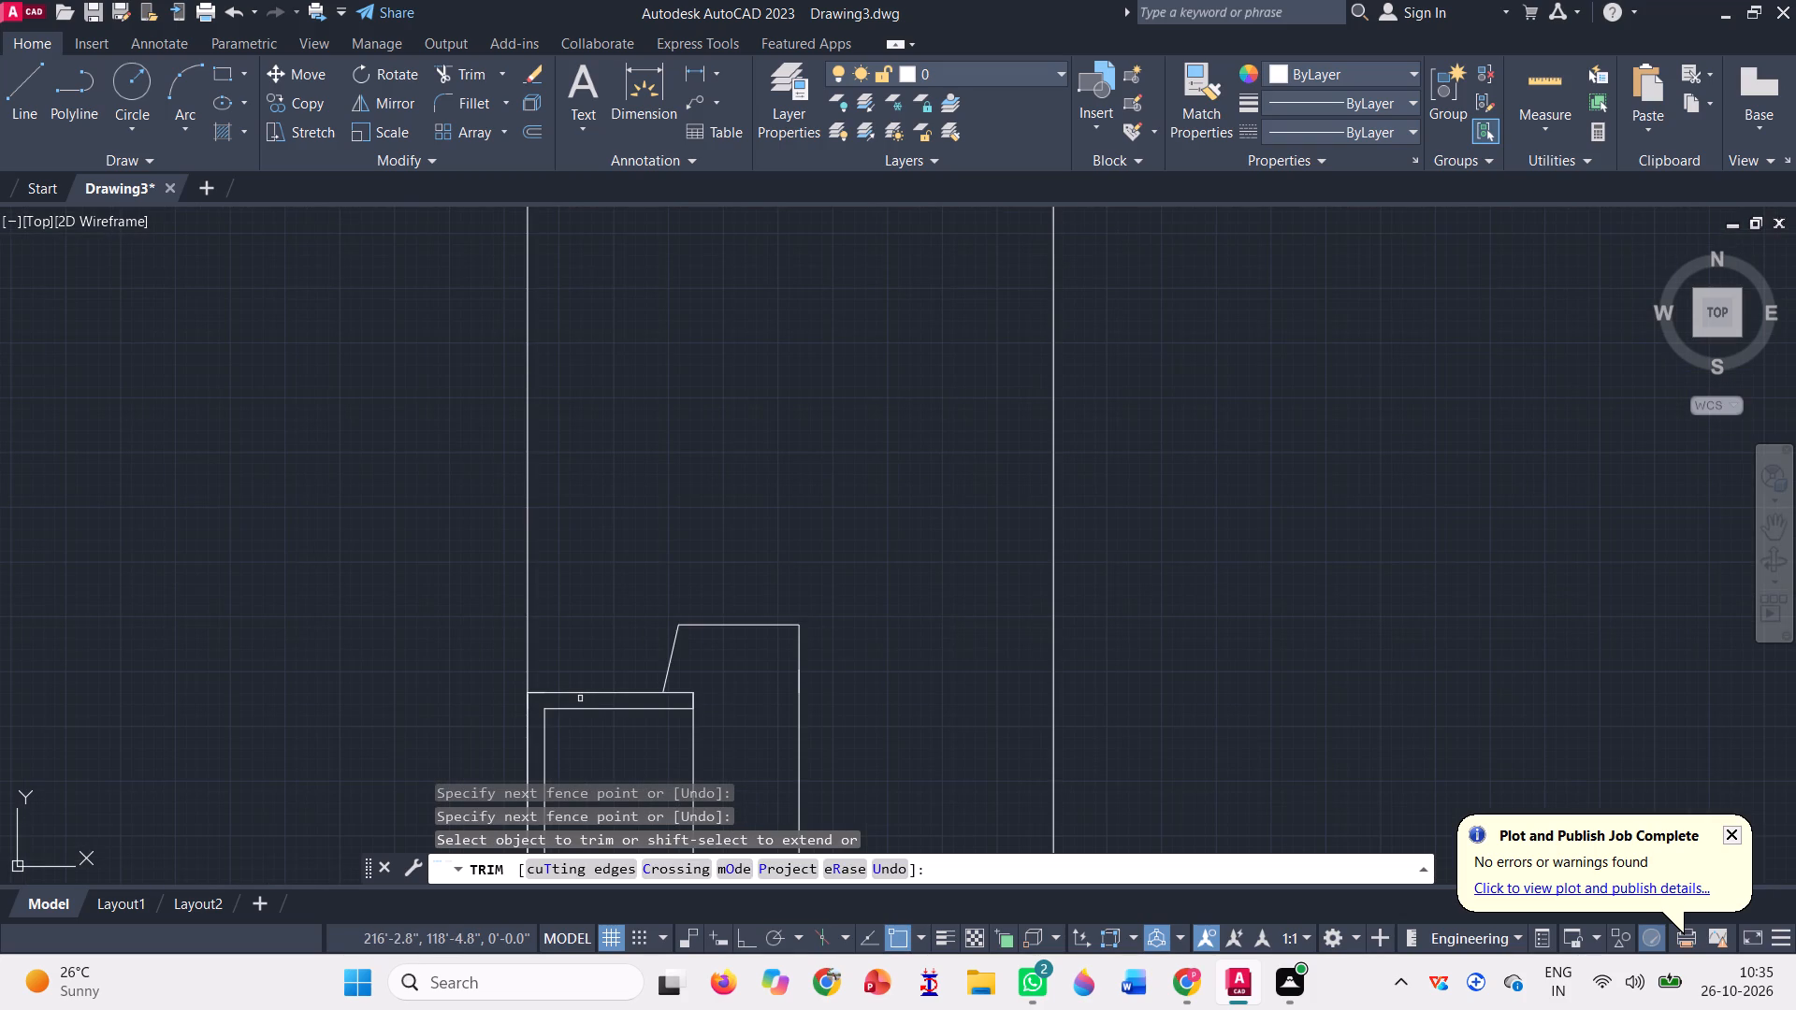
With Ortho on, draw a horizontal line about 25.5' long between the two tall boundary lines, north of the slanted outline.
{"action": "left_click", "coordinate": [22, 112]}
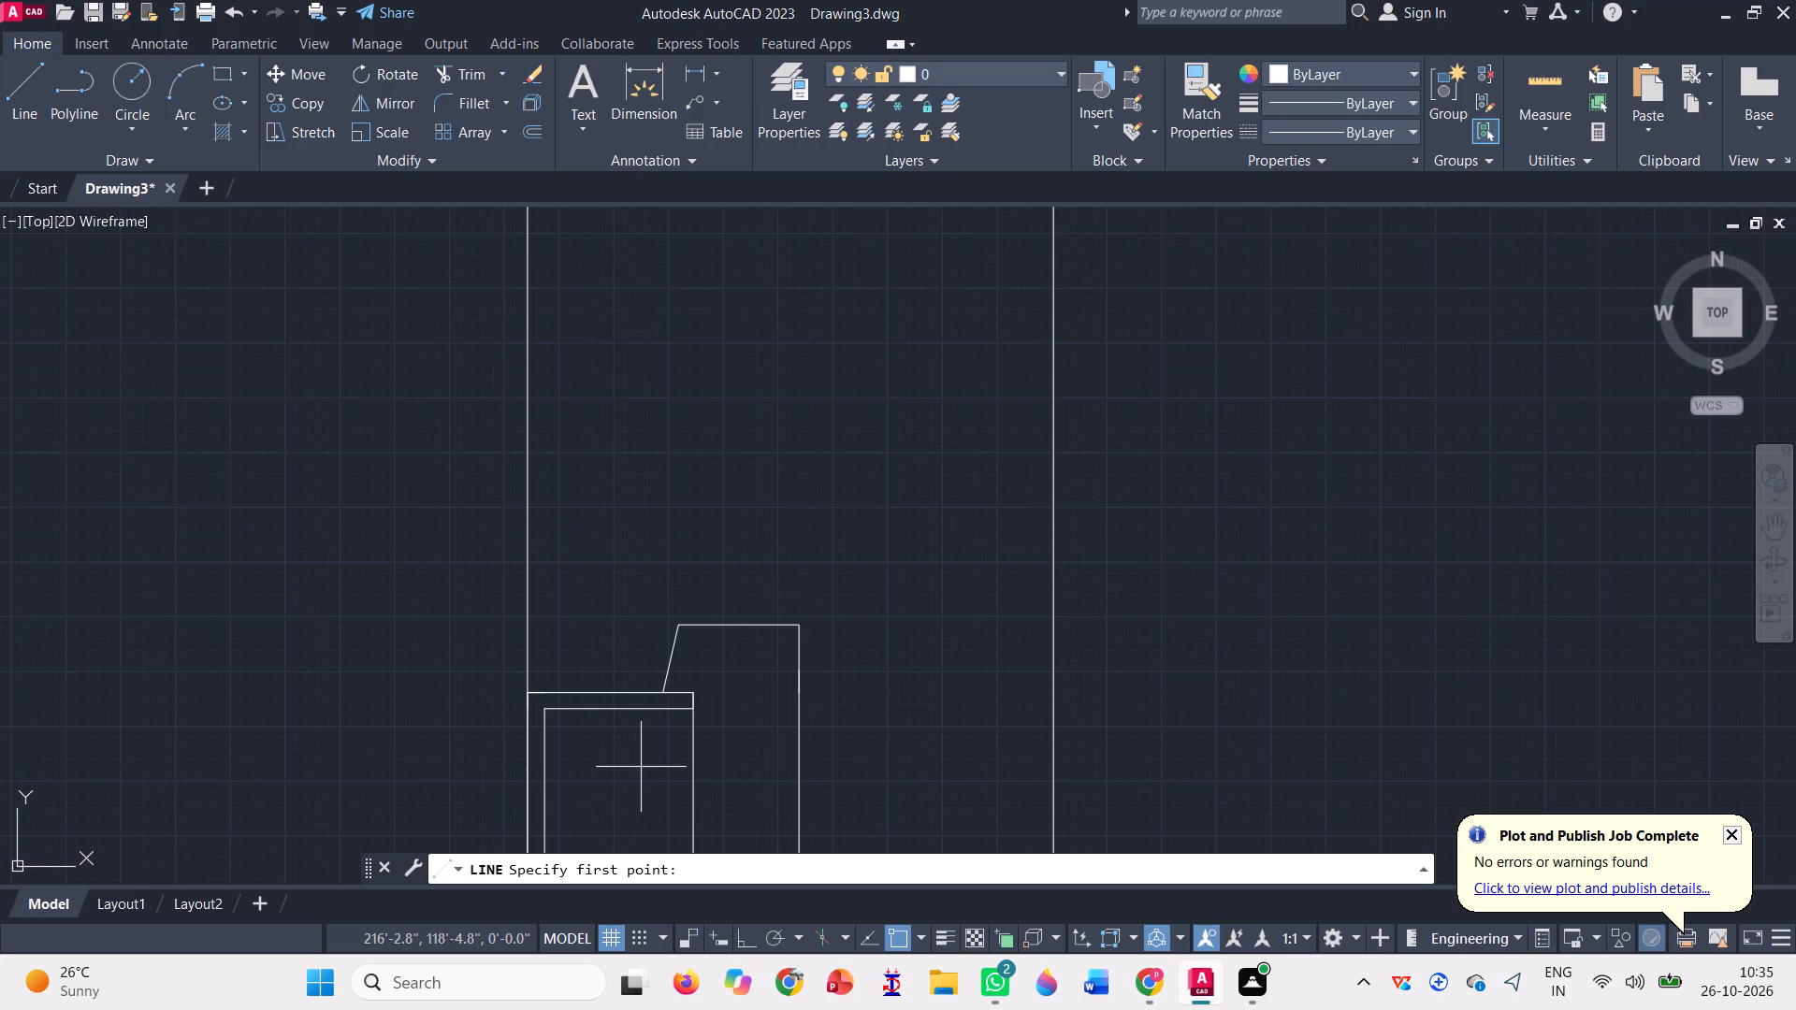
{"action": "scroll", "coordinate": [675, 702], "scroll_direction": "up", "scroll_amount": 3}
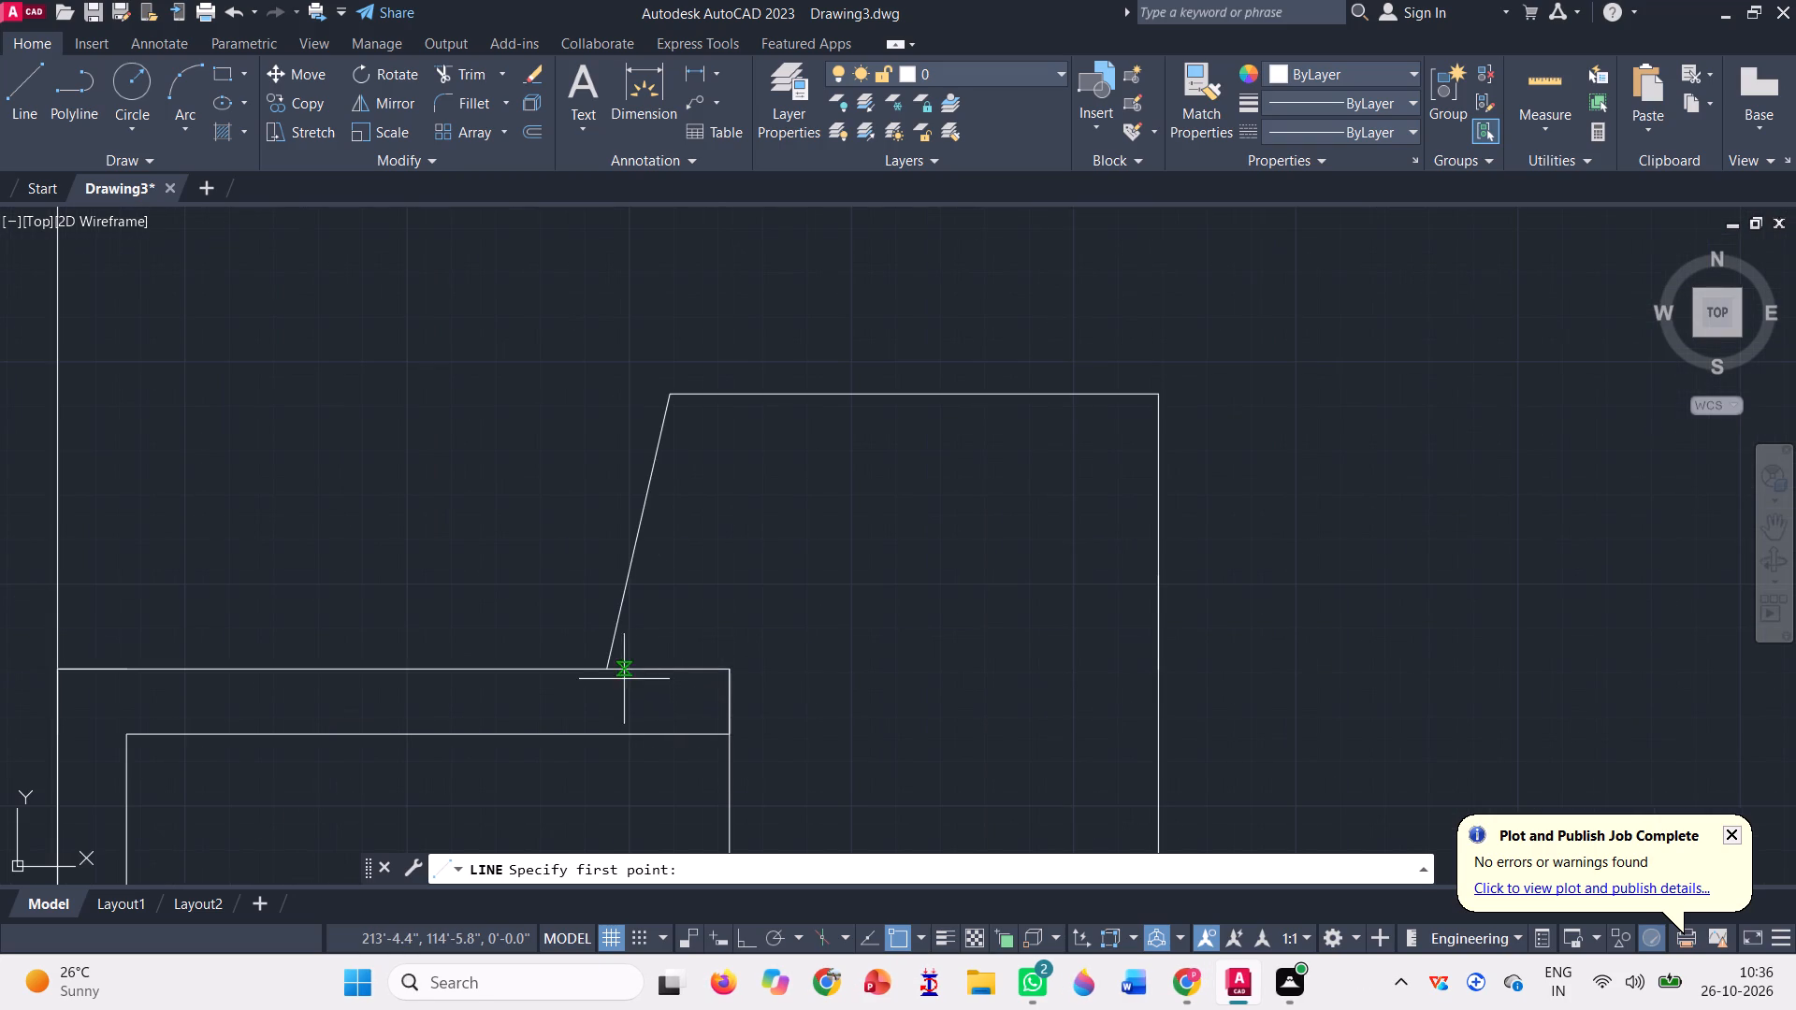
{"action": "scroll", "coordinate": [621, 705], "scroll_direction": "down", "scroll_amount": 2}
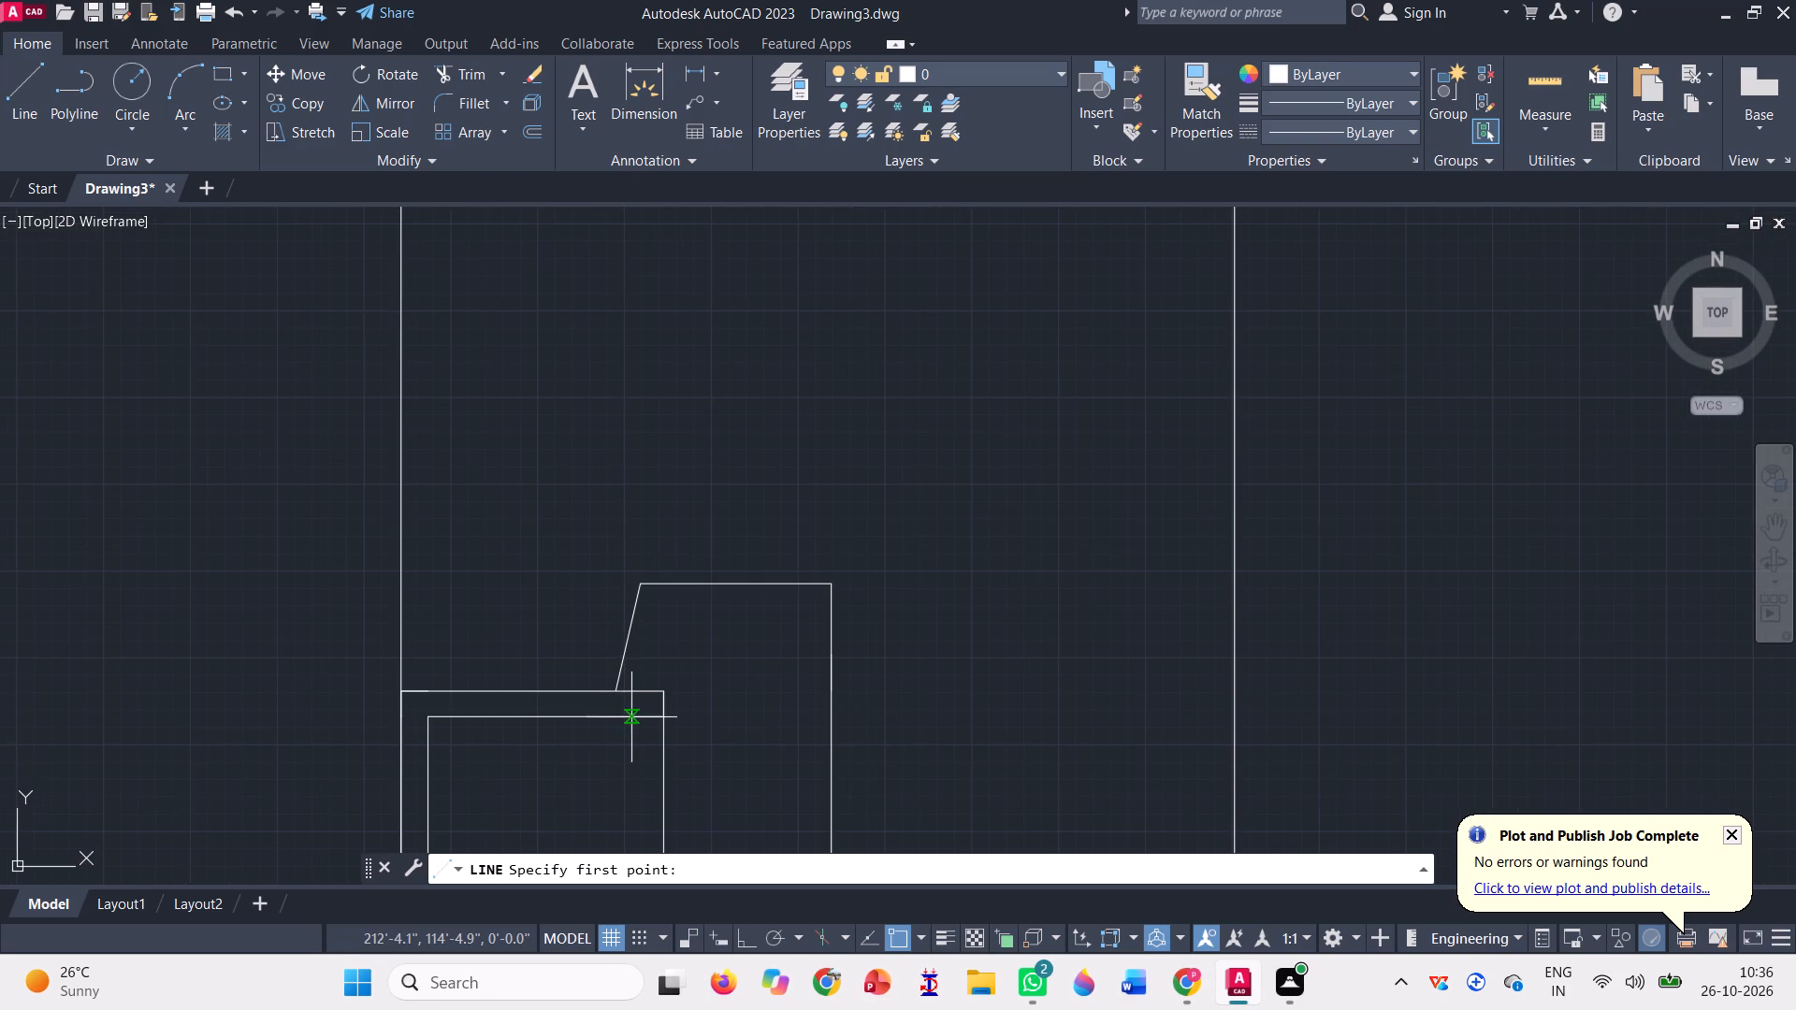
{"action": "scroll", "coordinate": [623, 682], "scroll_direction": "down", "scroll_amount": 1}
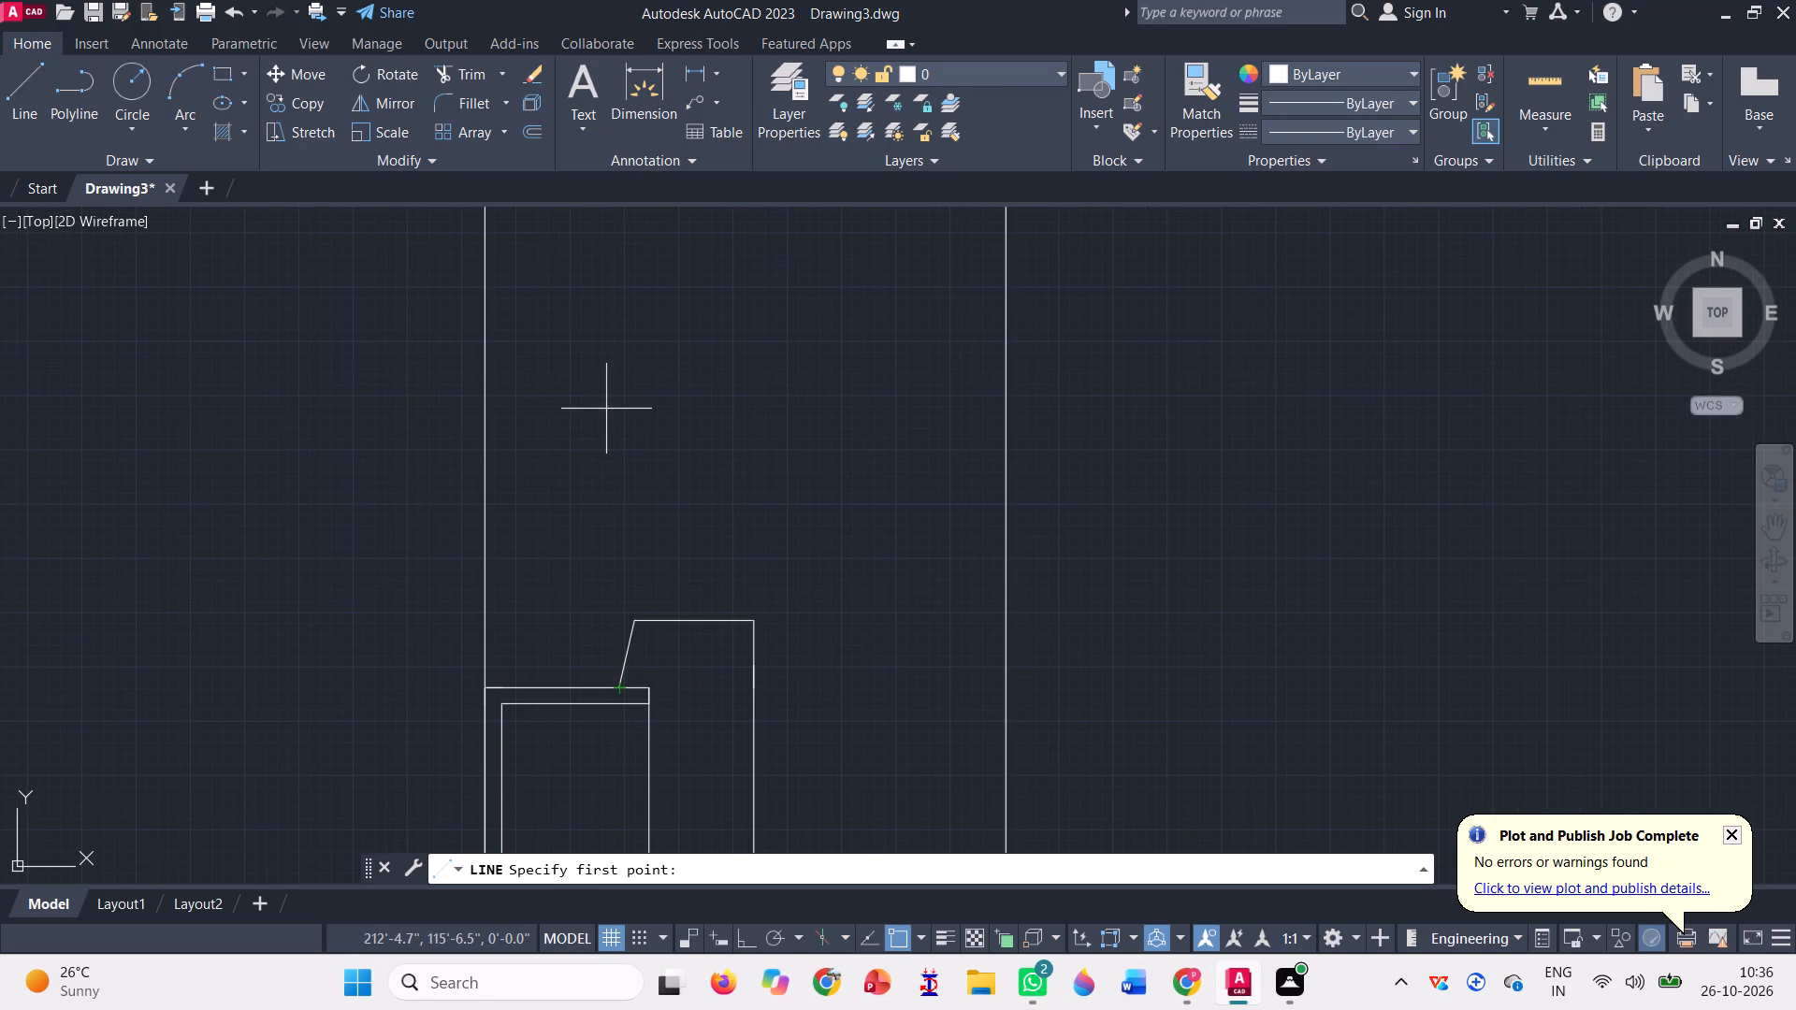
{"action": "left_click", "coordinate": [572, 423]}
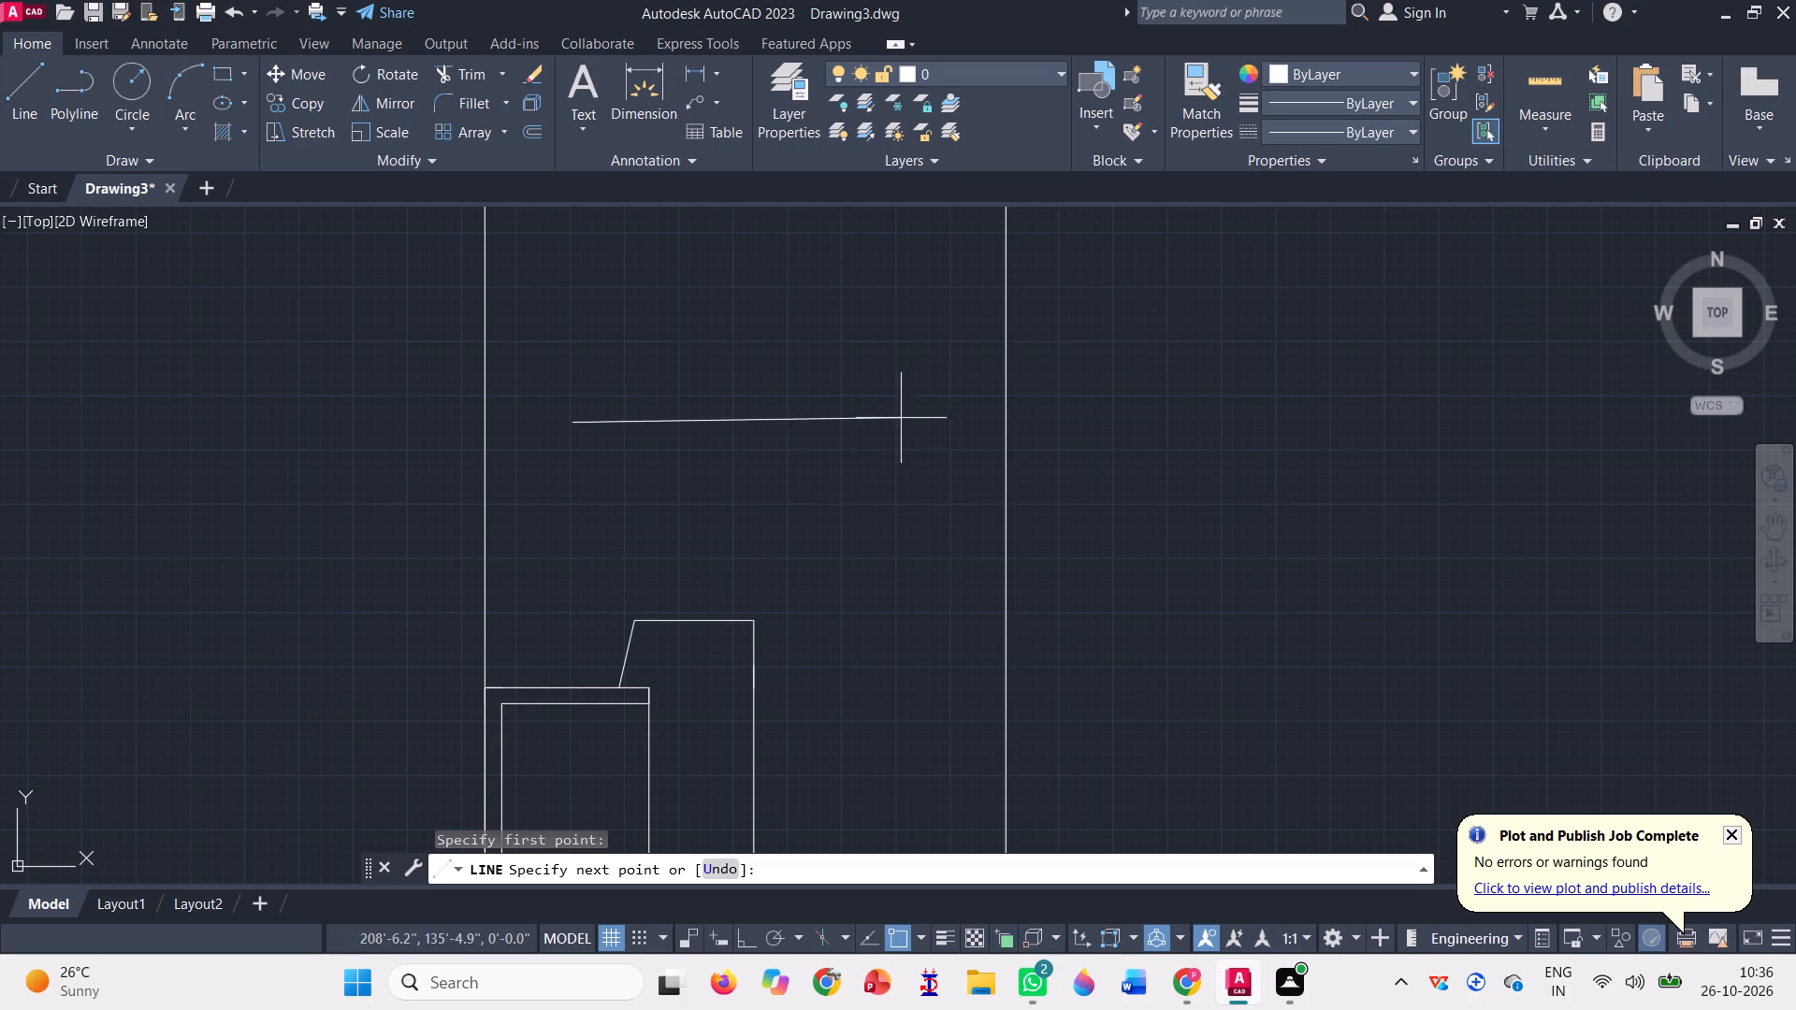
{"action": "key", "text": "F8"}
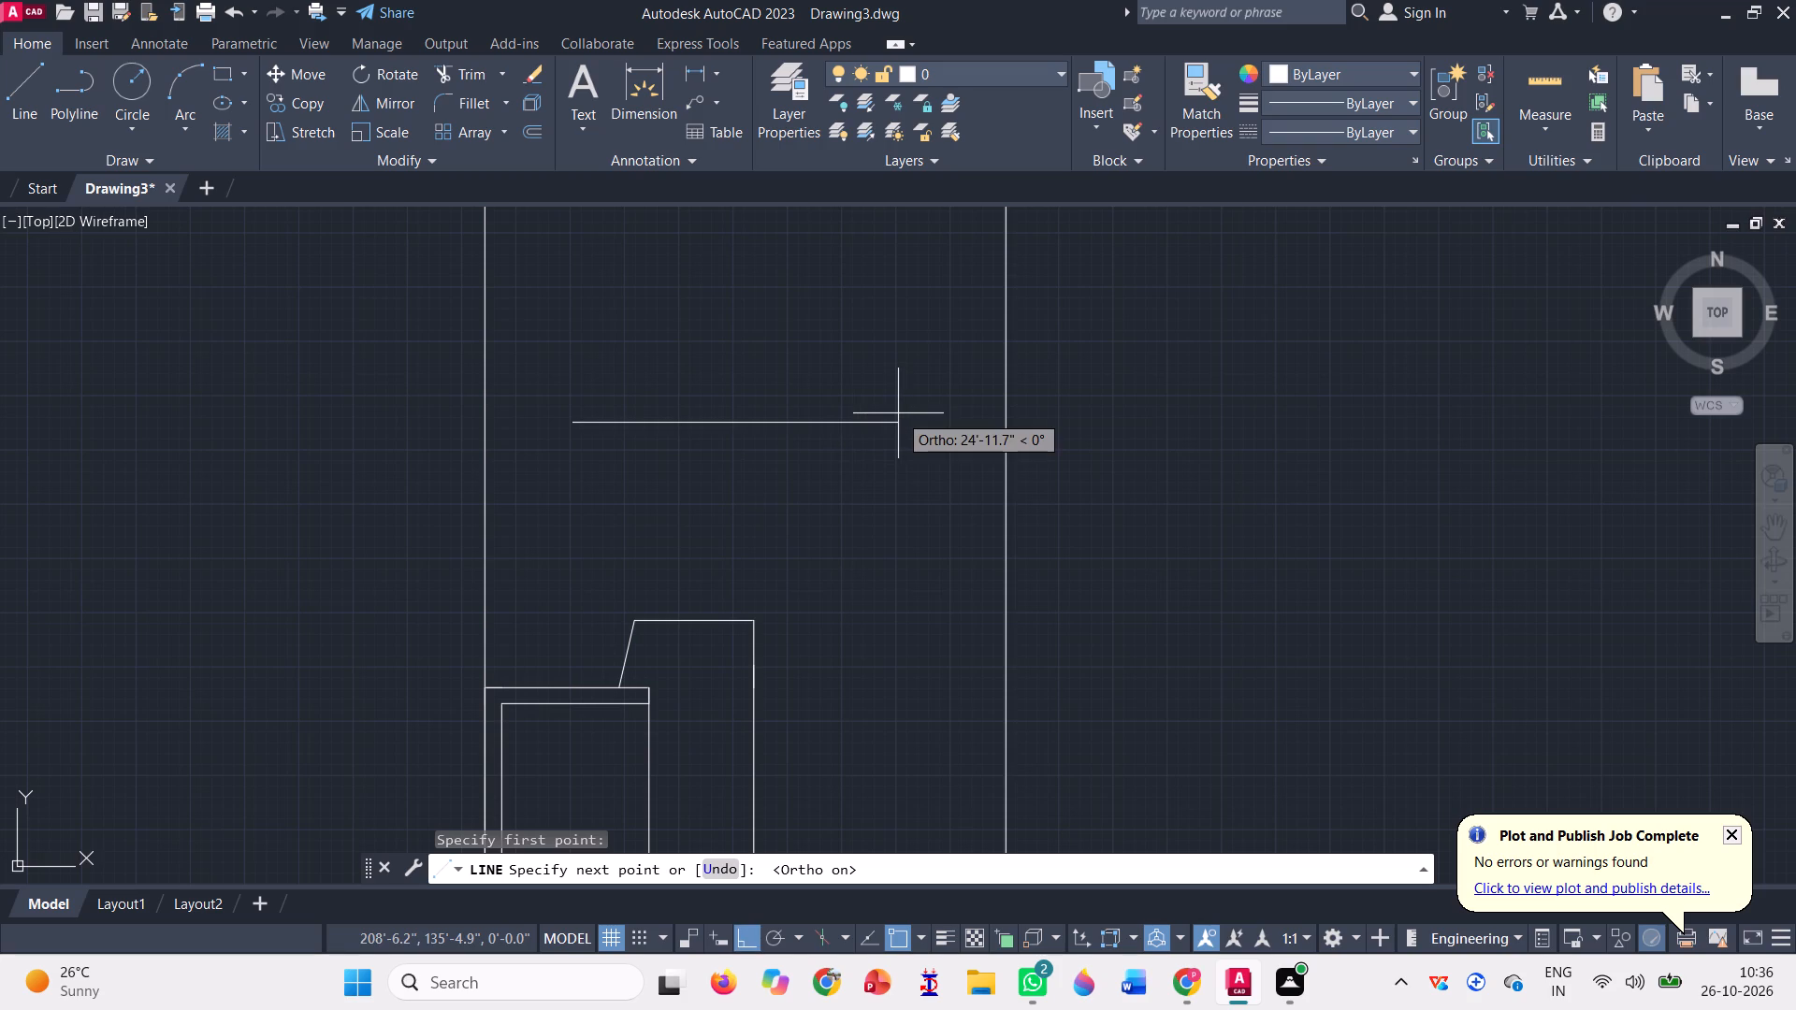
{"action": "left_click", "coordinate": [905, 419]}
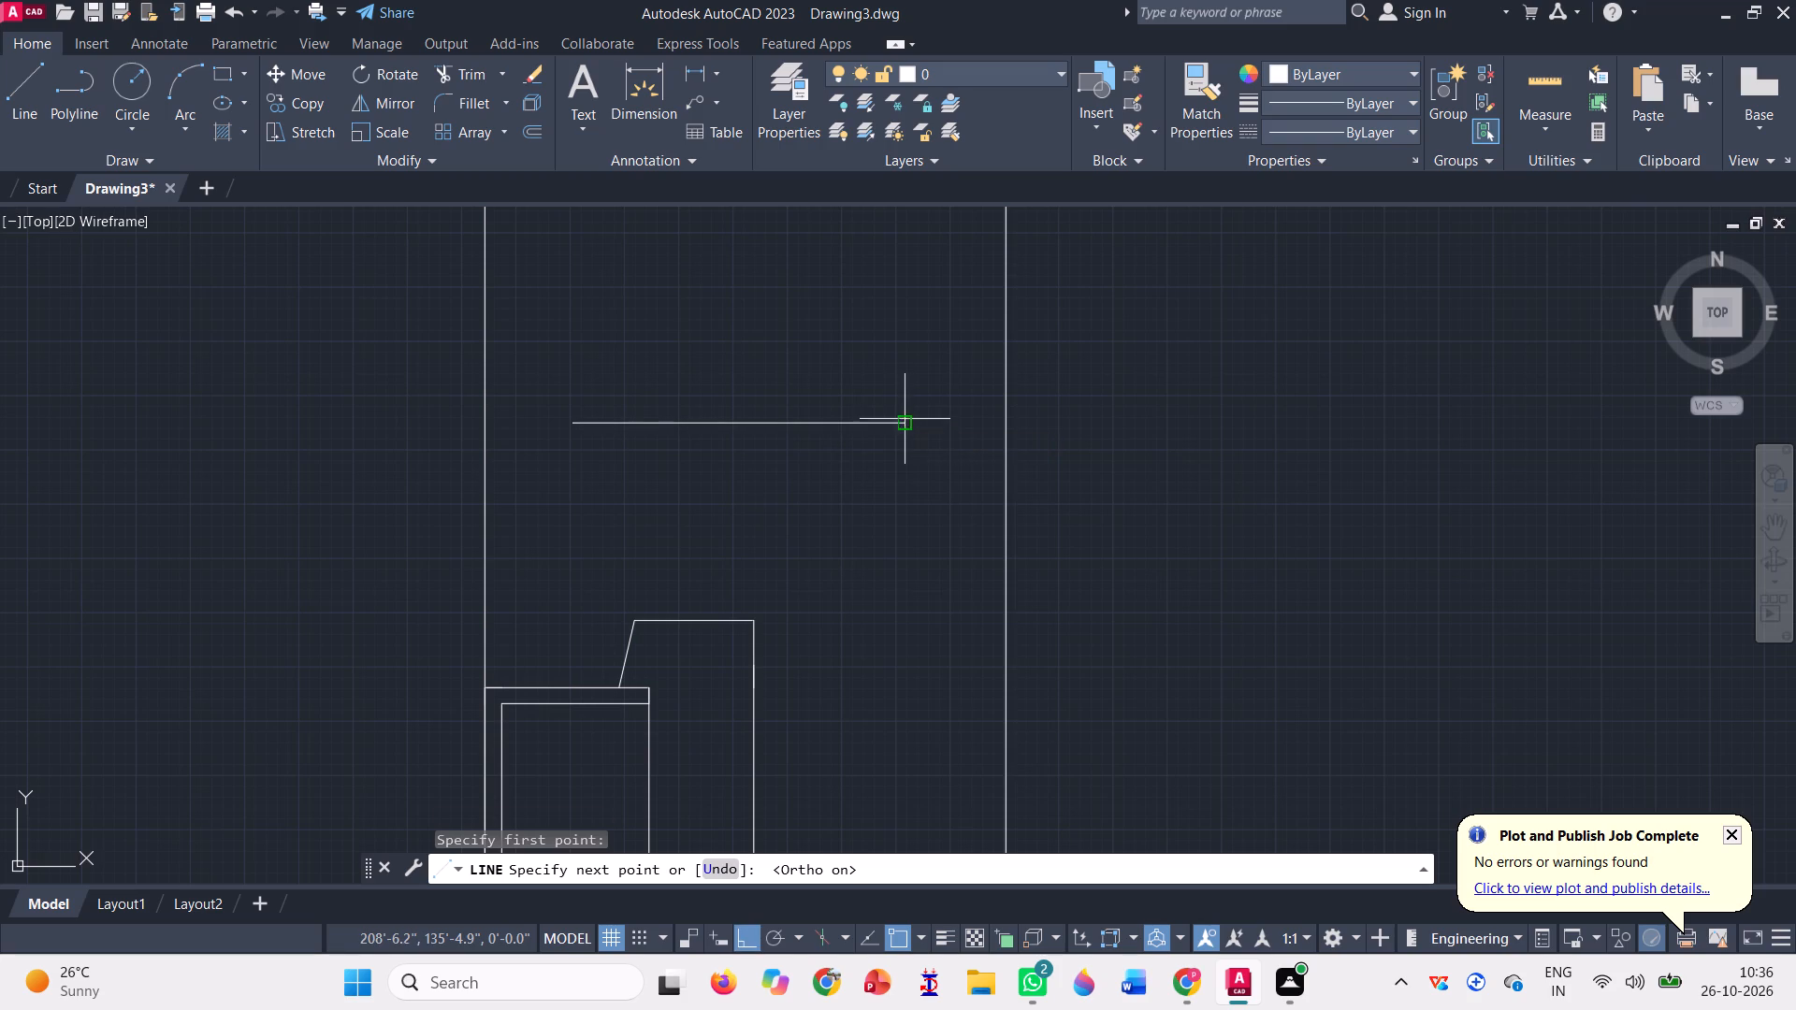
{"action": "key", "text": "space"}
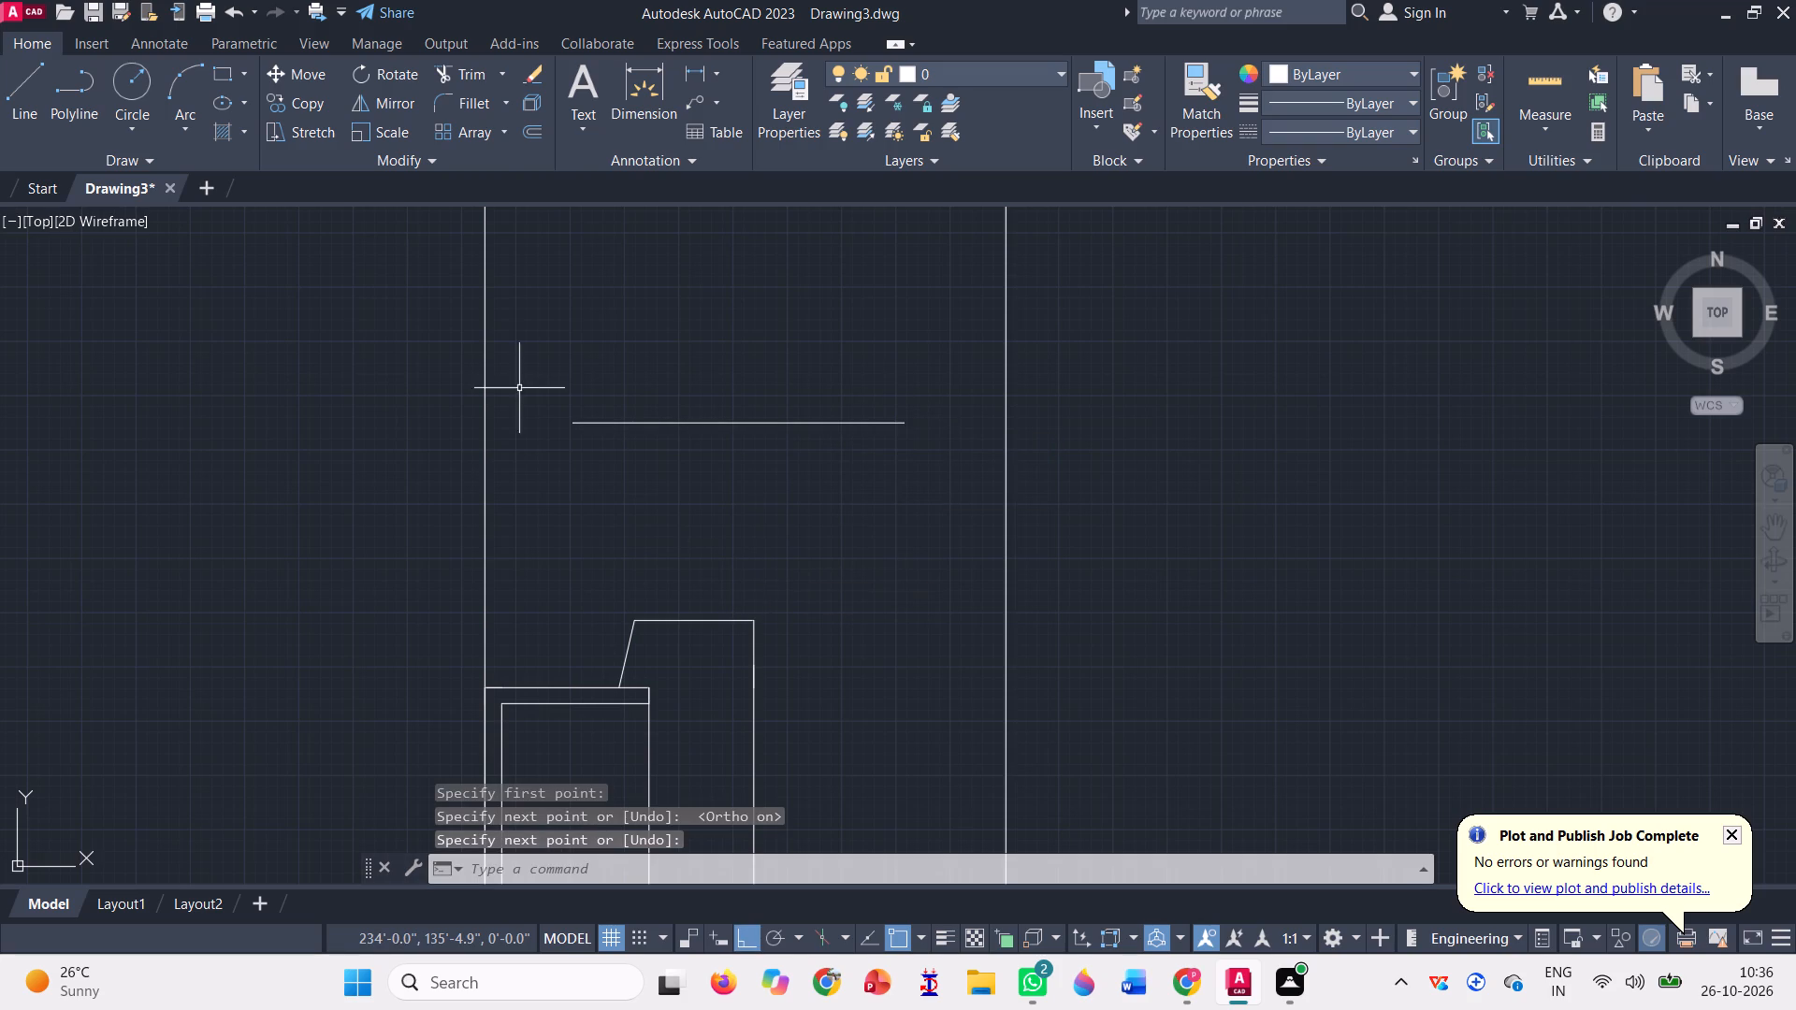
Extend the slanted line north to the new horizontal line.
{"action": "left_click", "coordinate": [510, 67]}
{"action": "left_click", "coordinate": [506, 67]}
{"action": "left_click", "coordinate": [507, 152]}
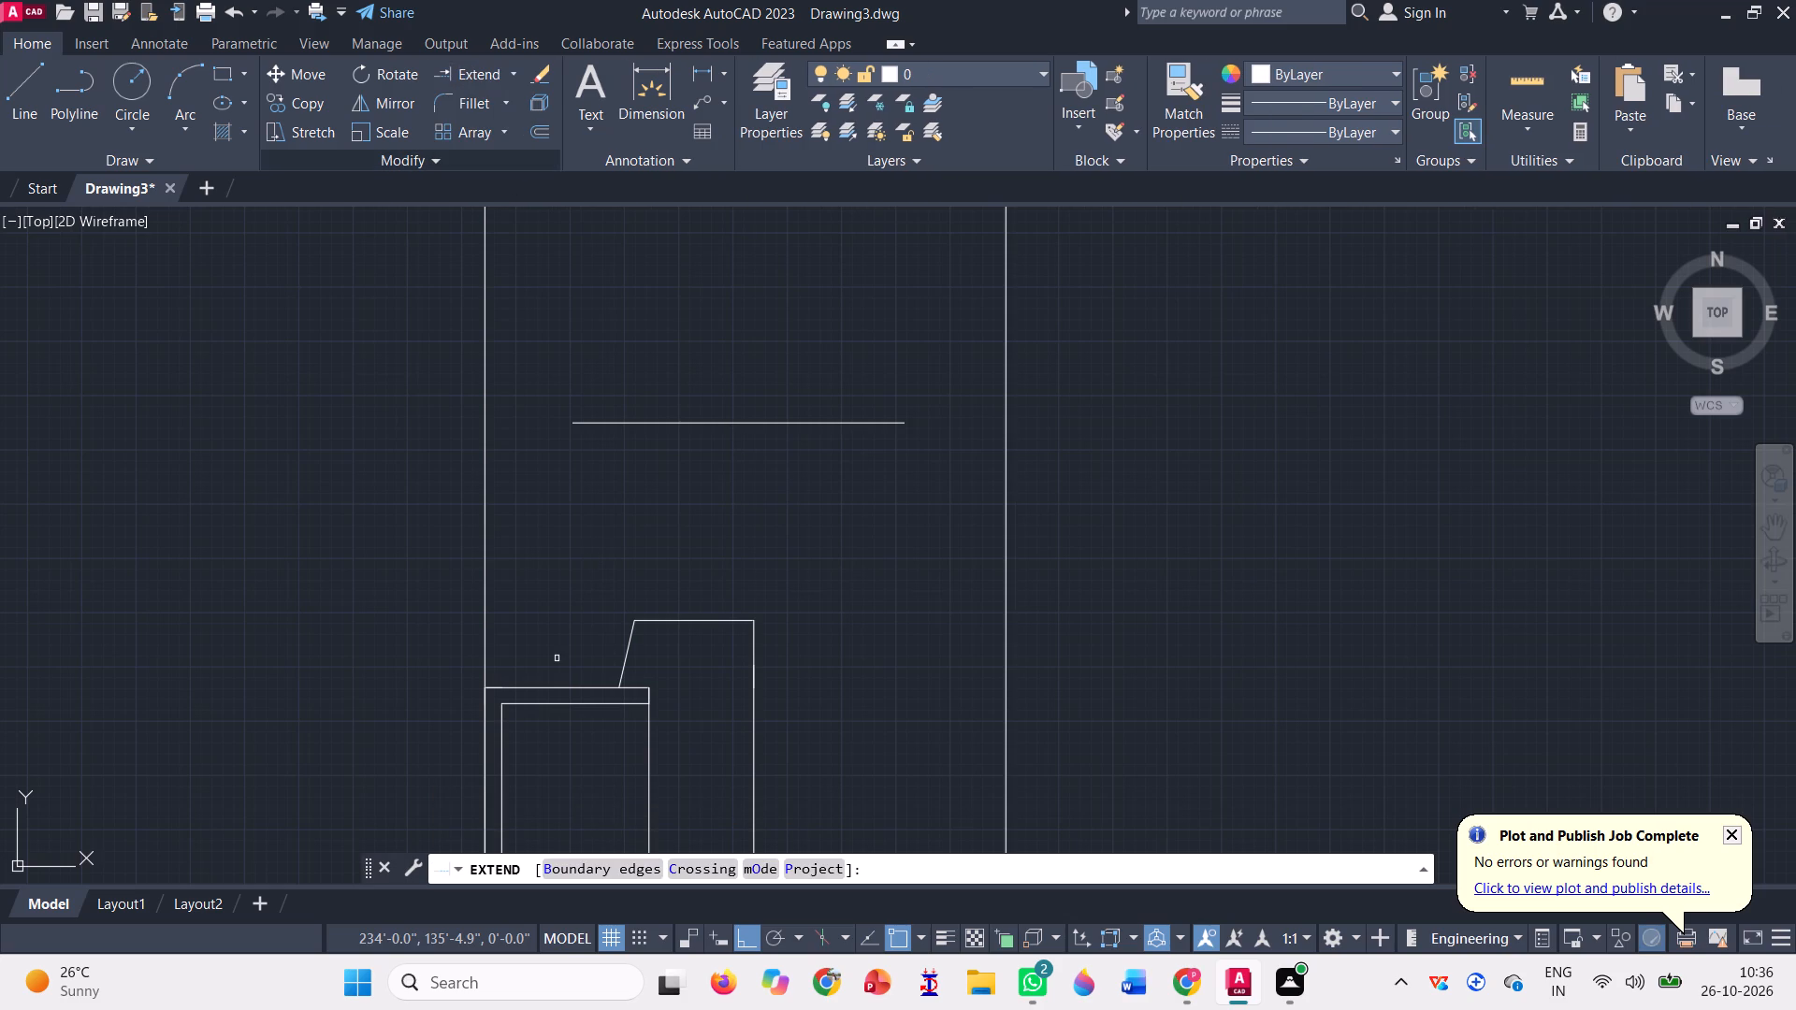
{"action": "left_click", "coordinate": [627, 644]}
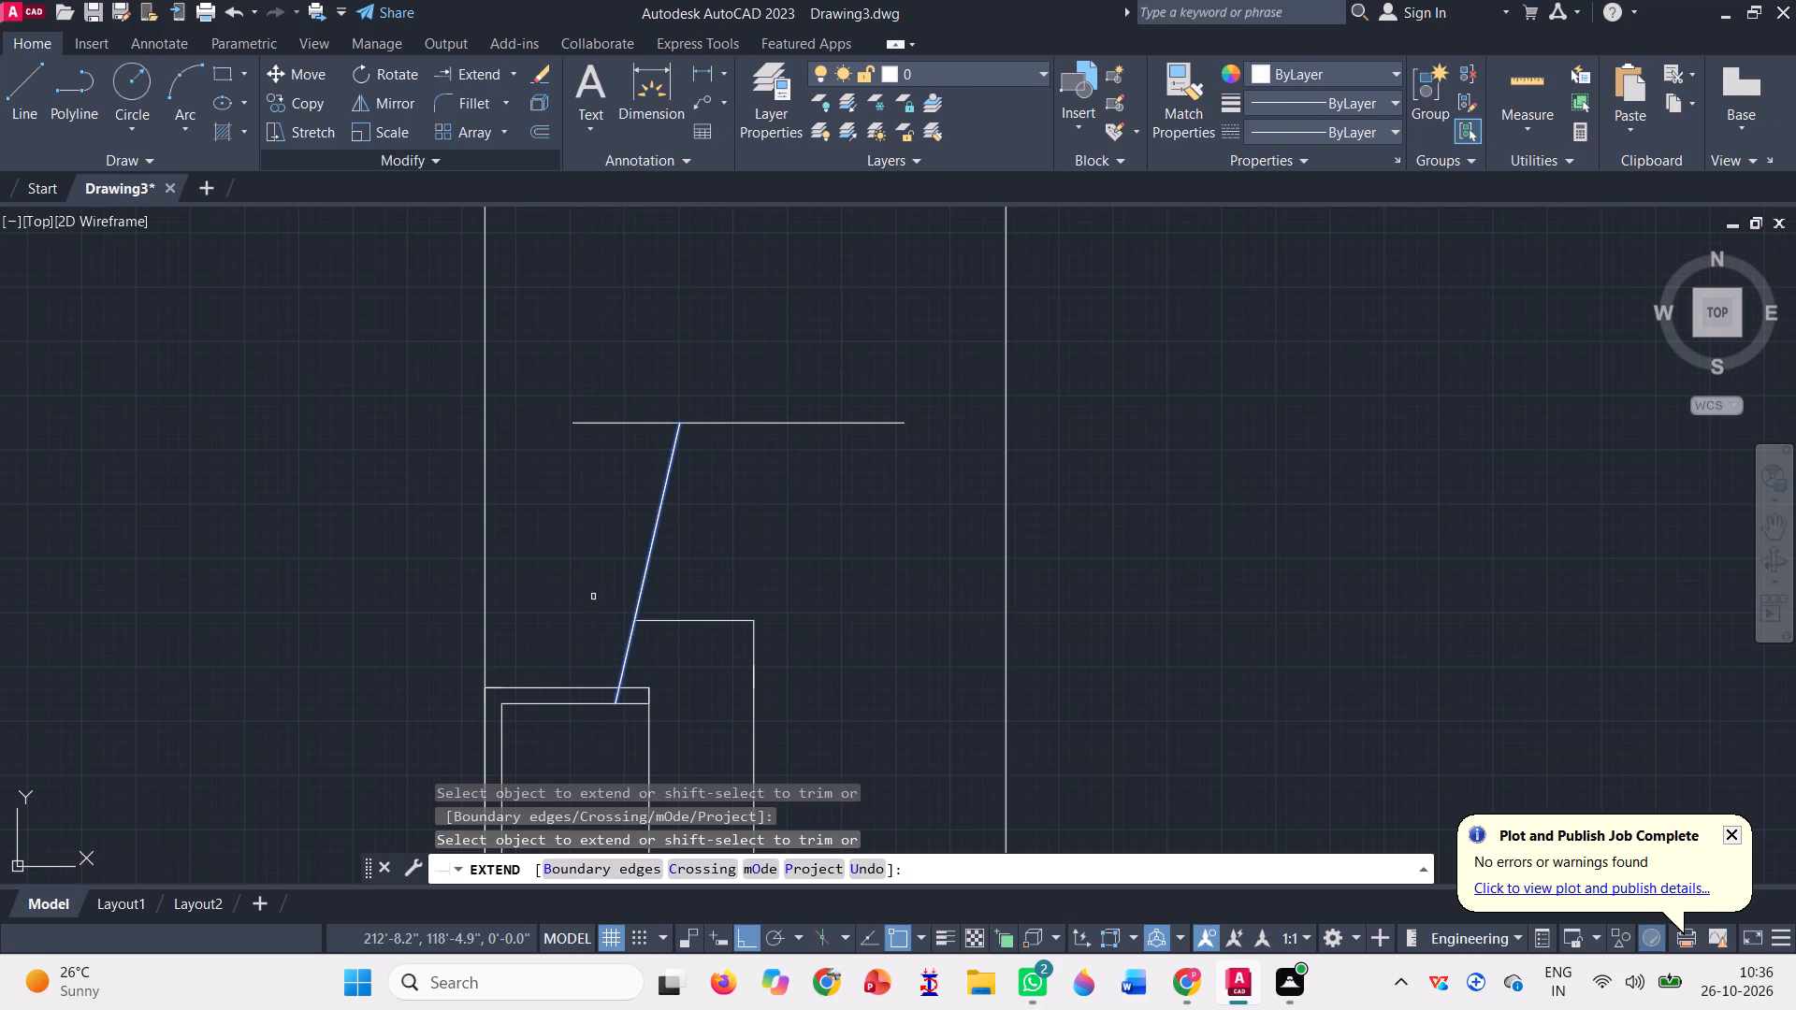
{"action": "key", "text": "Escape"}
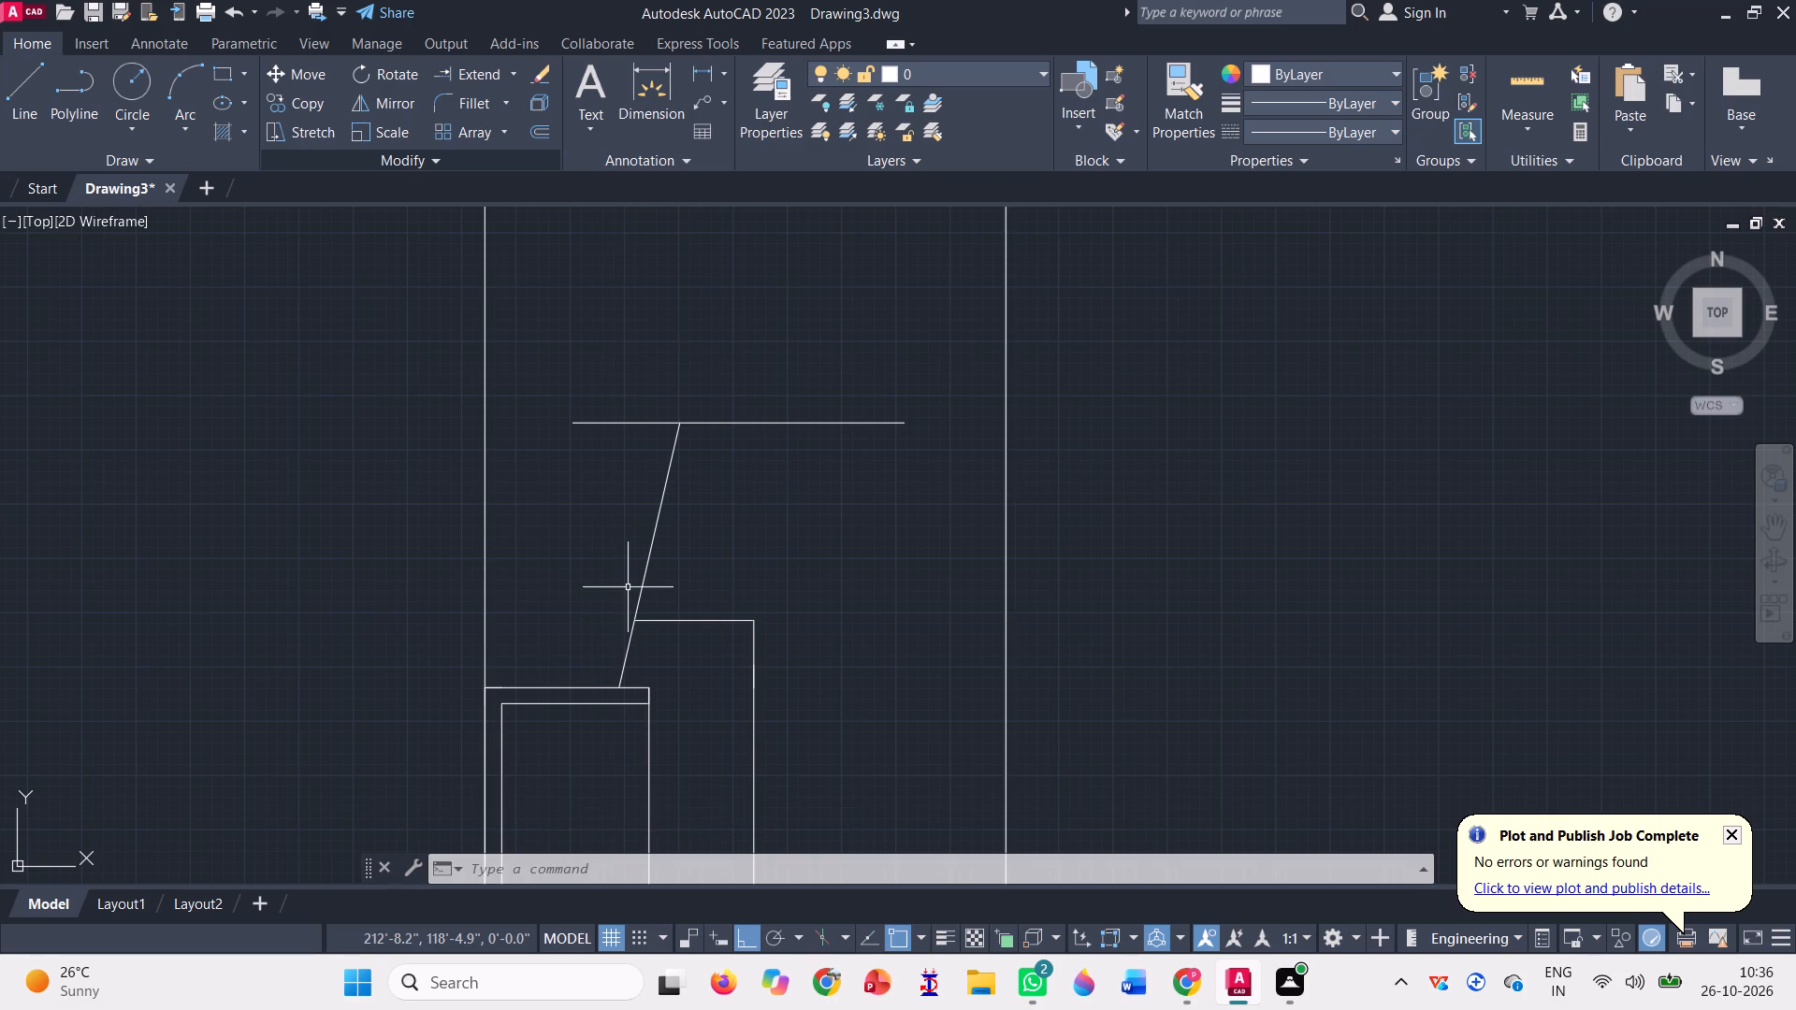
Copy the slanted line a short distance west along the north strip's top edge, forming a narrow slanted strip.
{"action": "left_click", "coordinate": [659, 567]}
{"action": "left_click", "coordinate": [628, 543]}
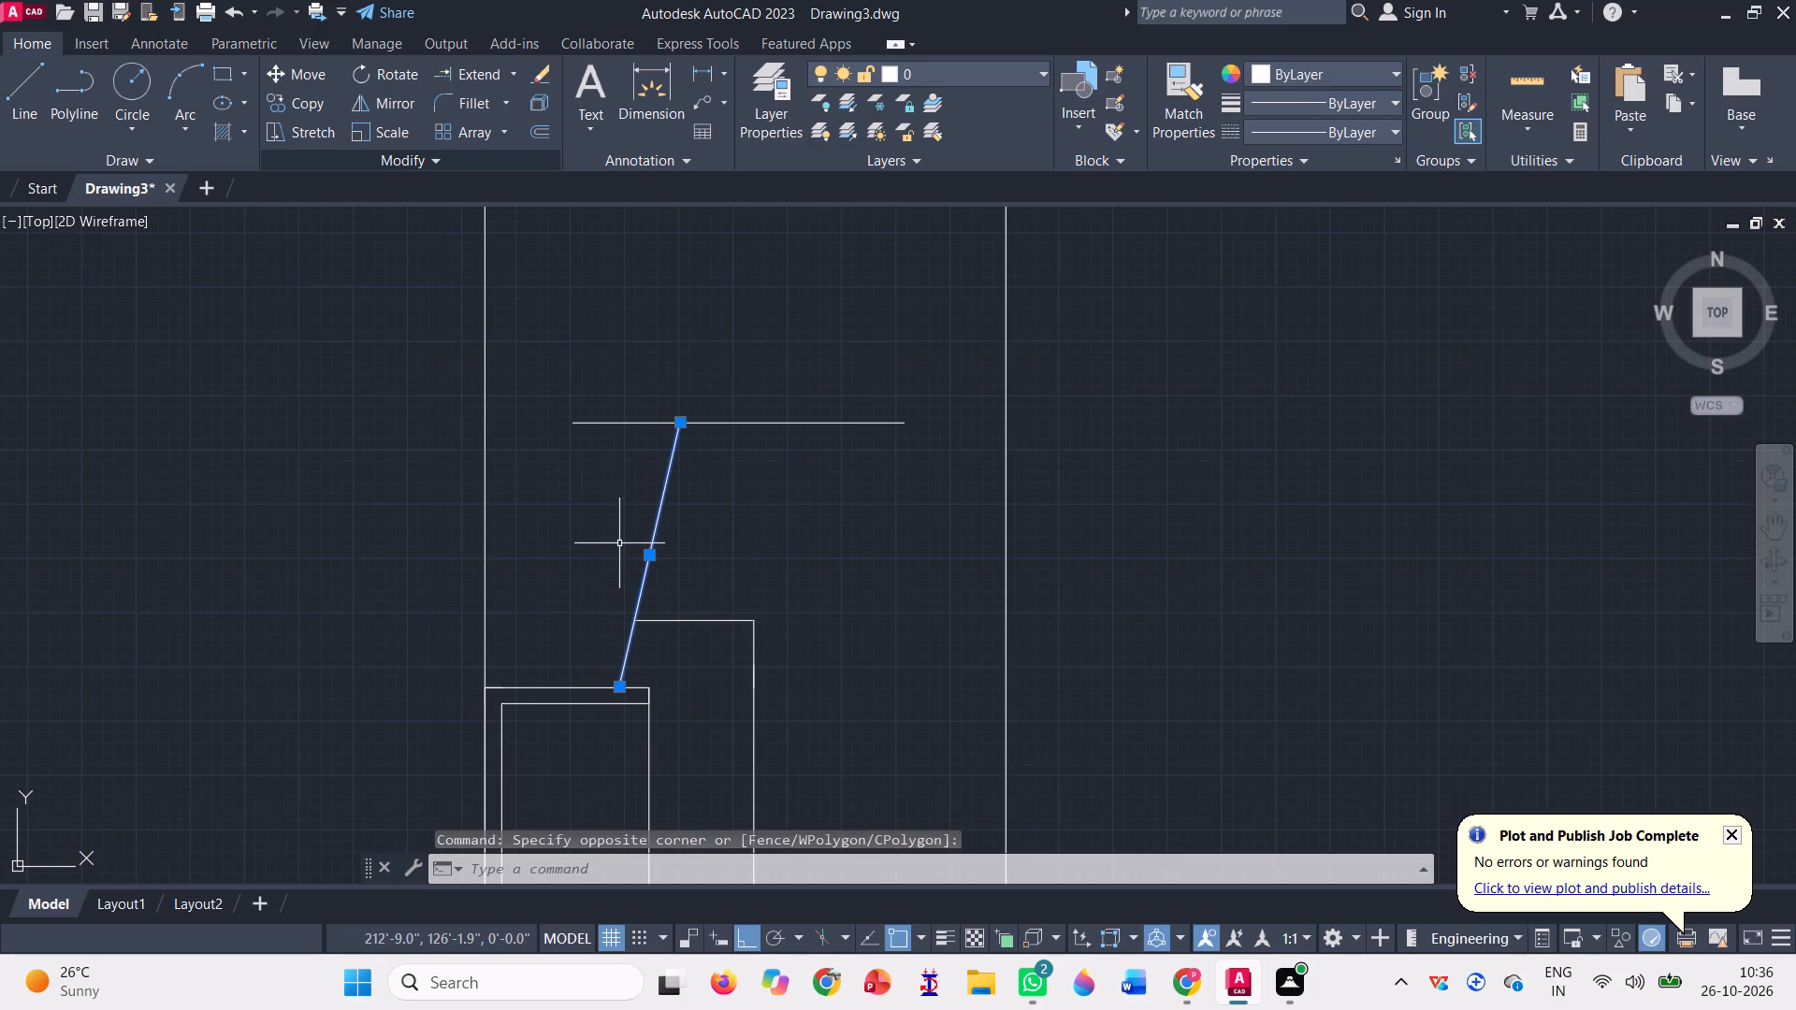
{"action": "type", "text": "co"}
{"action": "key", "text": "space"}
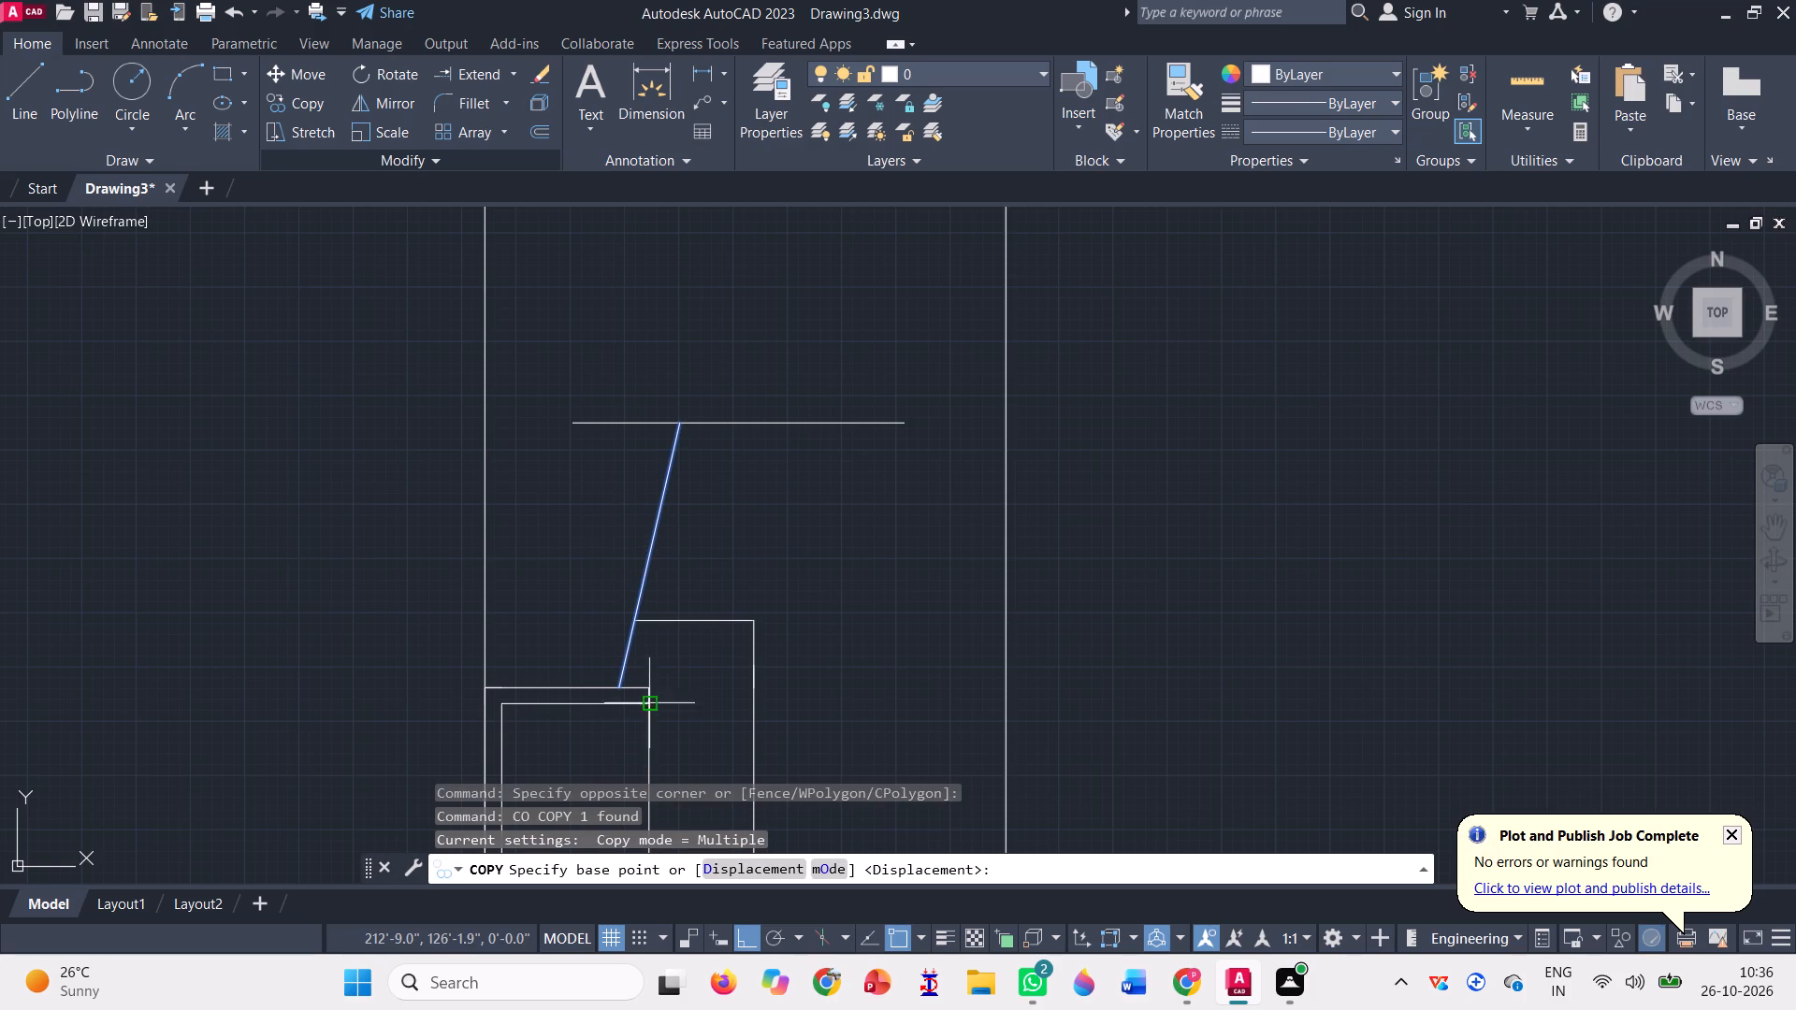
{"action": "left_click", "coordinate": [620, 689]}
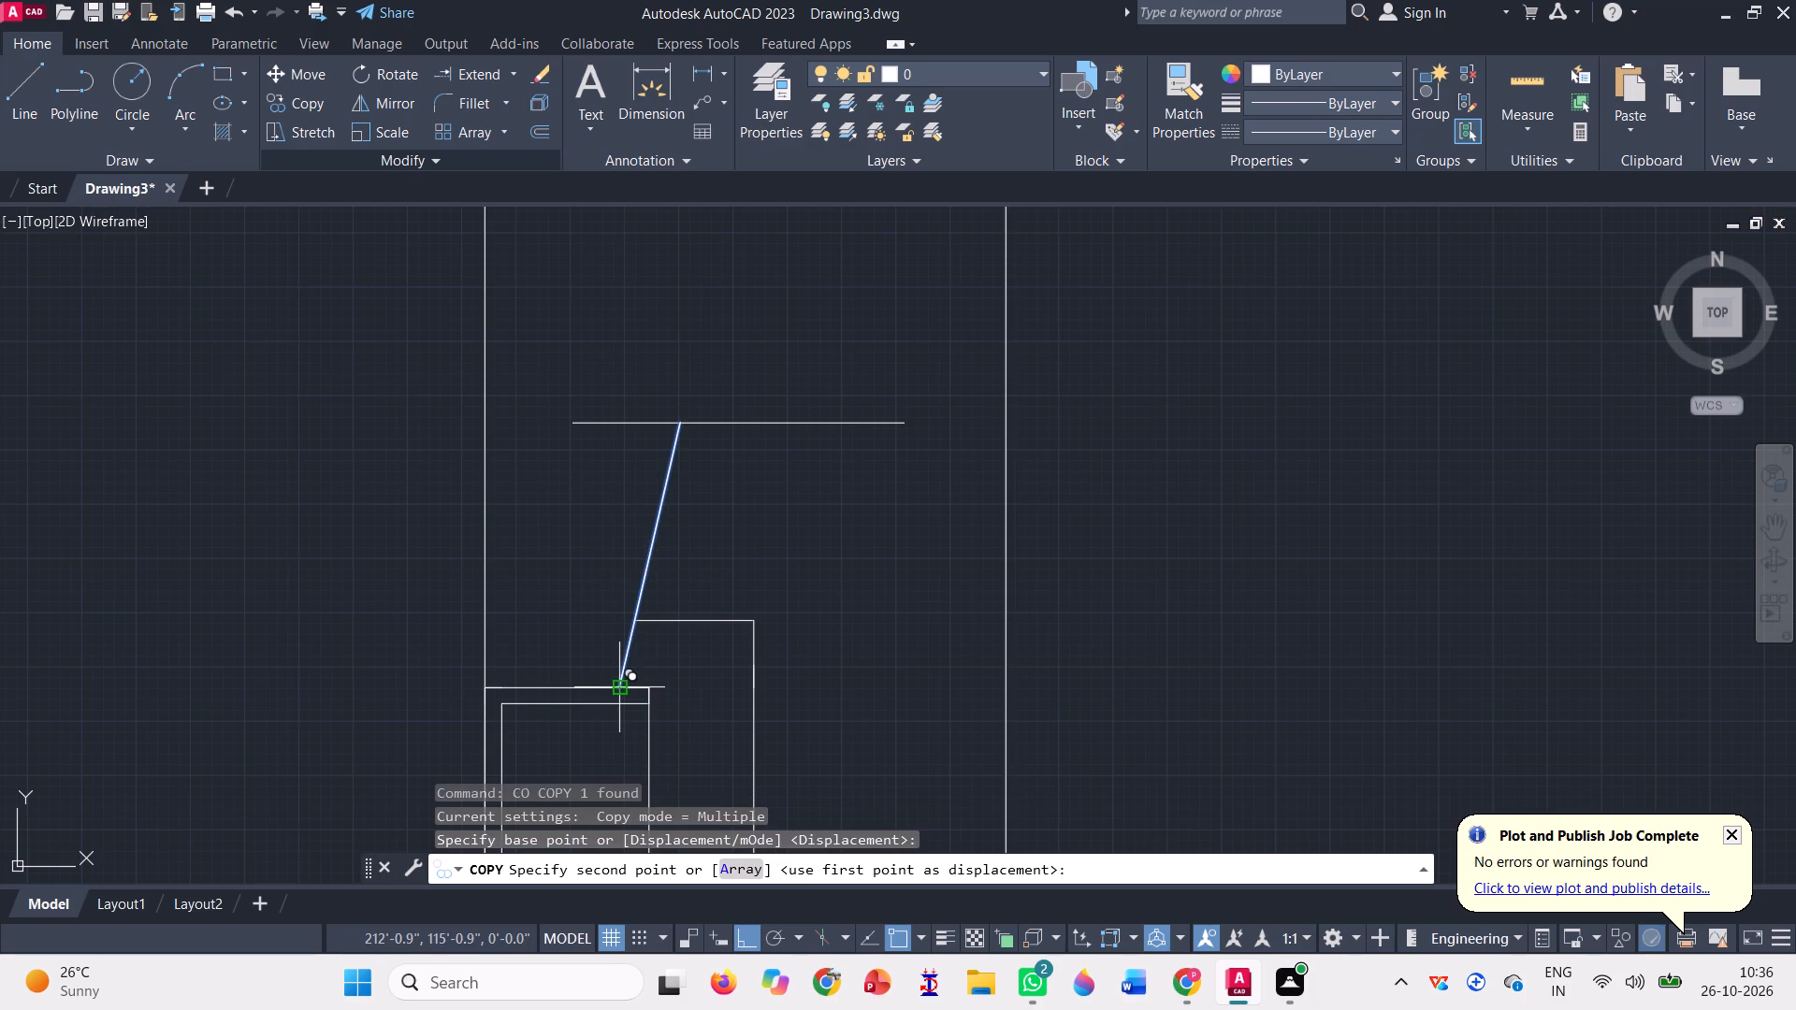
{"action": "scroll", "coordinate": [620, 689], "scroll_direction": "up", "scroll_amount": 2}
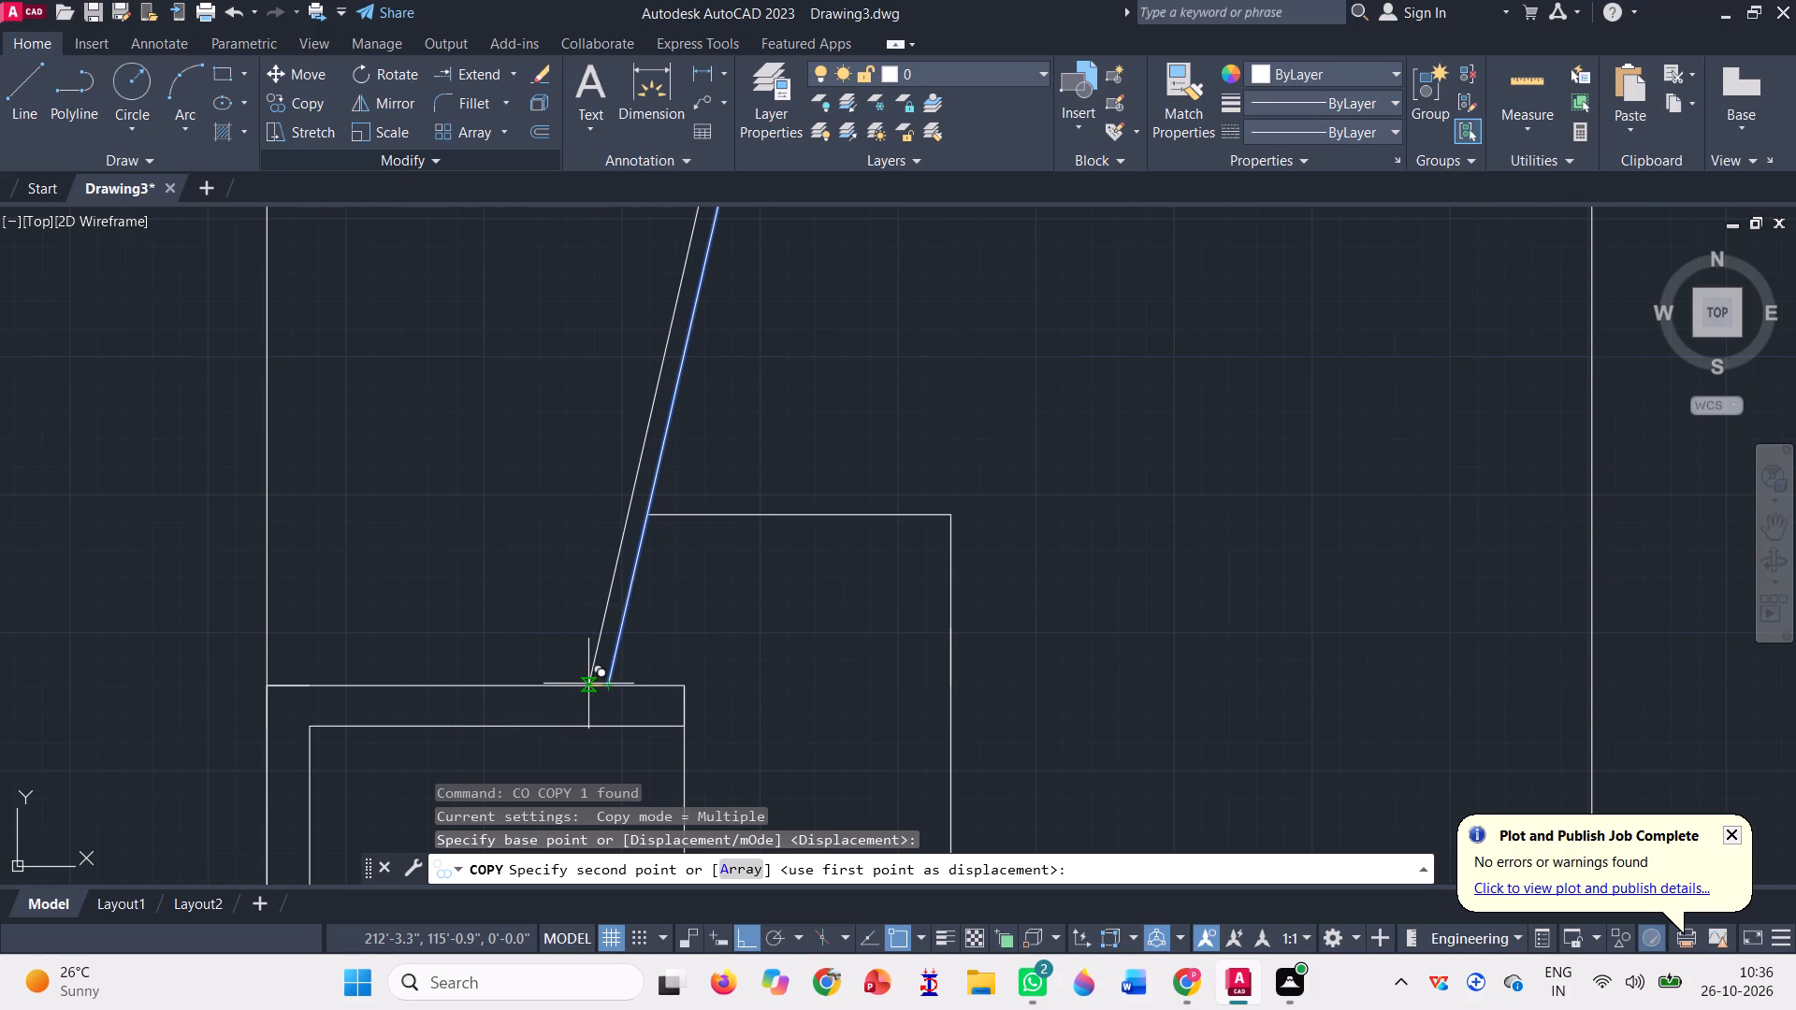
{"action": "left_click", "coordinate": [588, 682]}
{"action": "scroll", "coordinate": [584, 742], "scroll_direction": "down", "scroll_amount": 2}
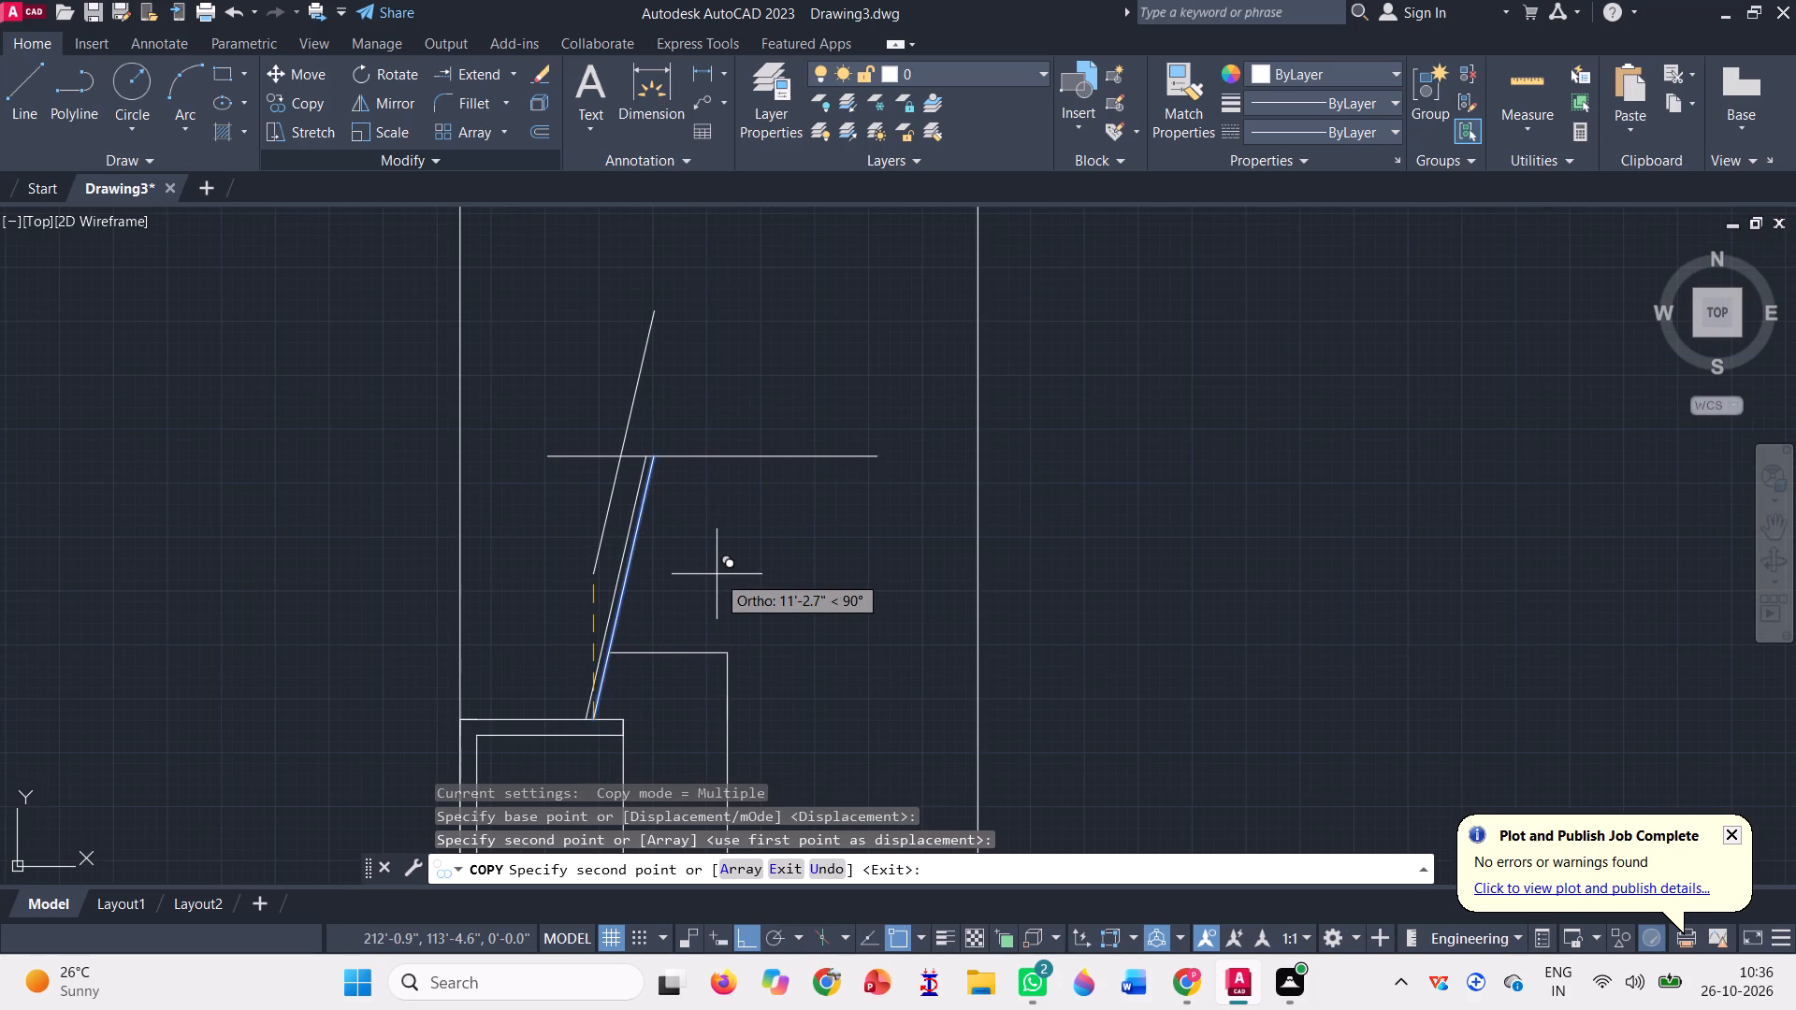
{"action": "key", "text": "Escape"}
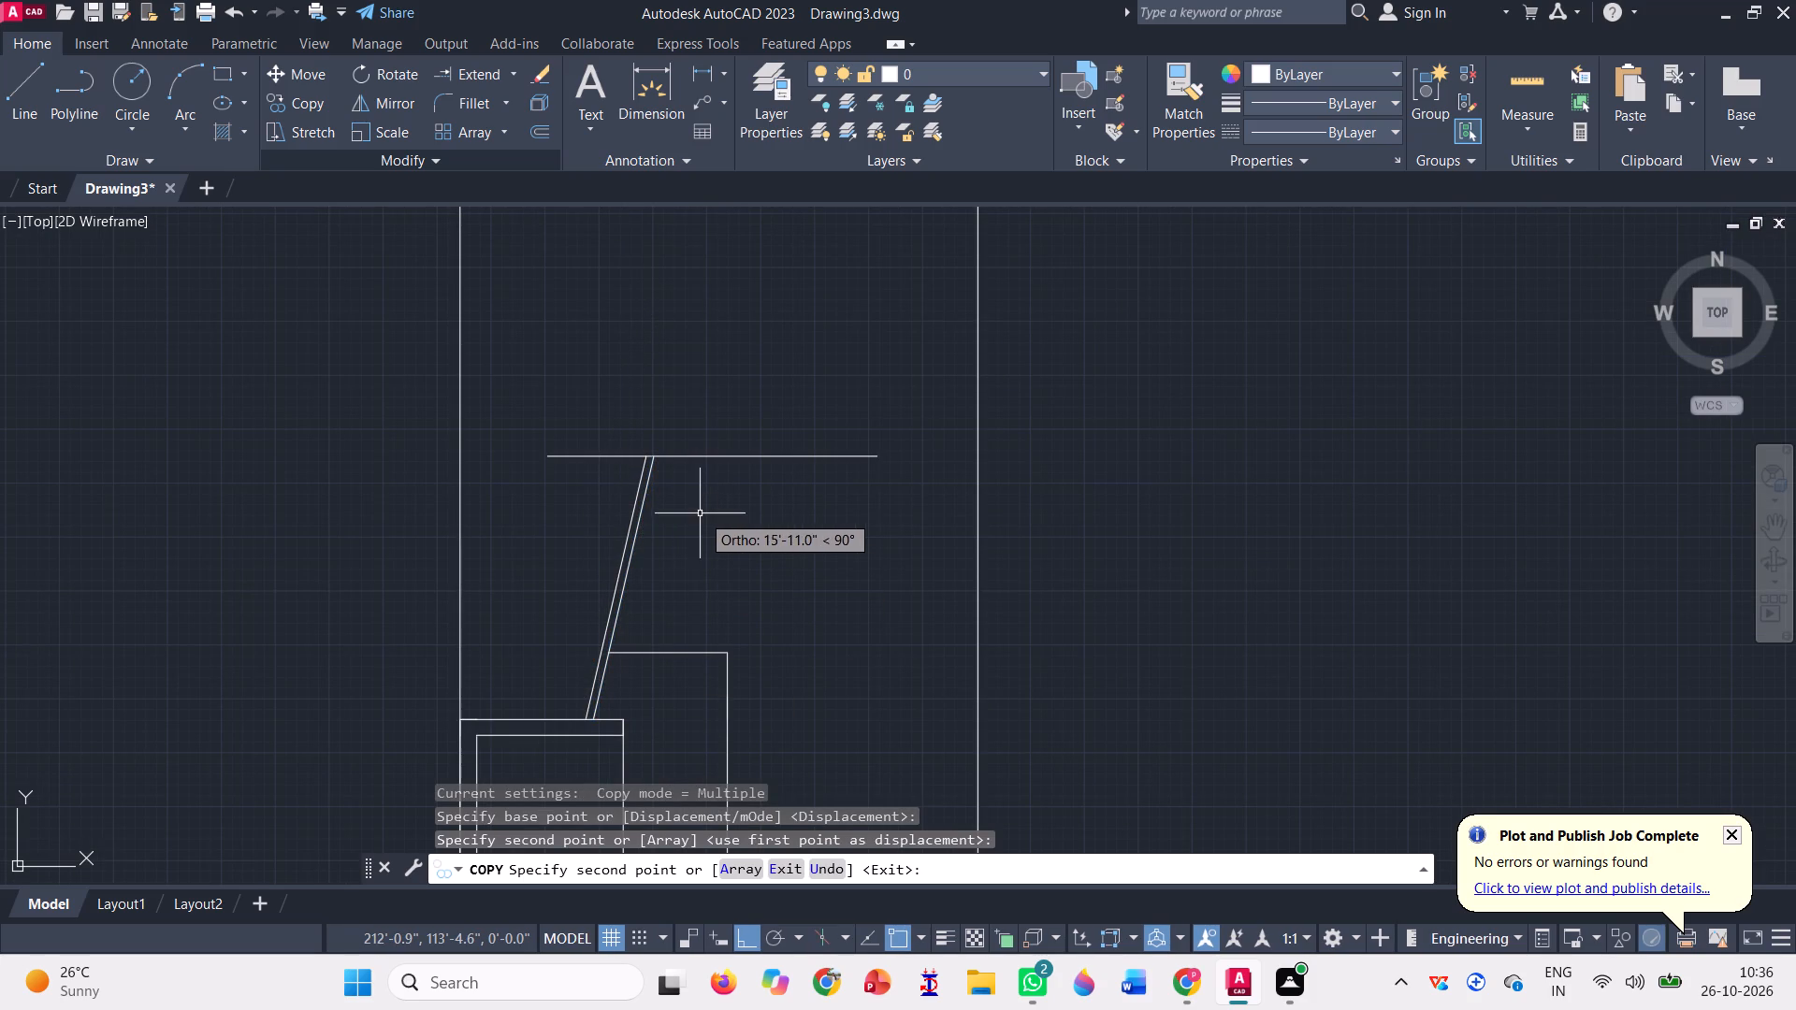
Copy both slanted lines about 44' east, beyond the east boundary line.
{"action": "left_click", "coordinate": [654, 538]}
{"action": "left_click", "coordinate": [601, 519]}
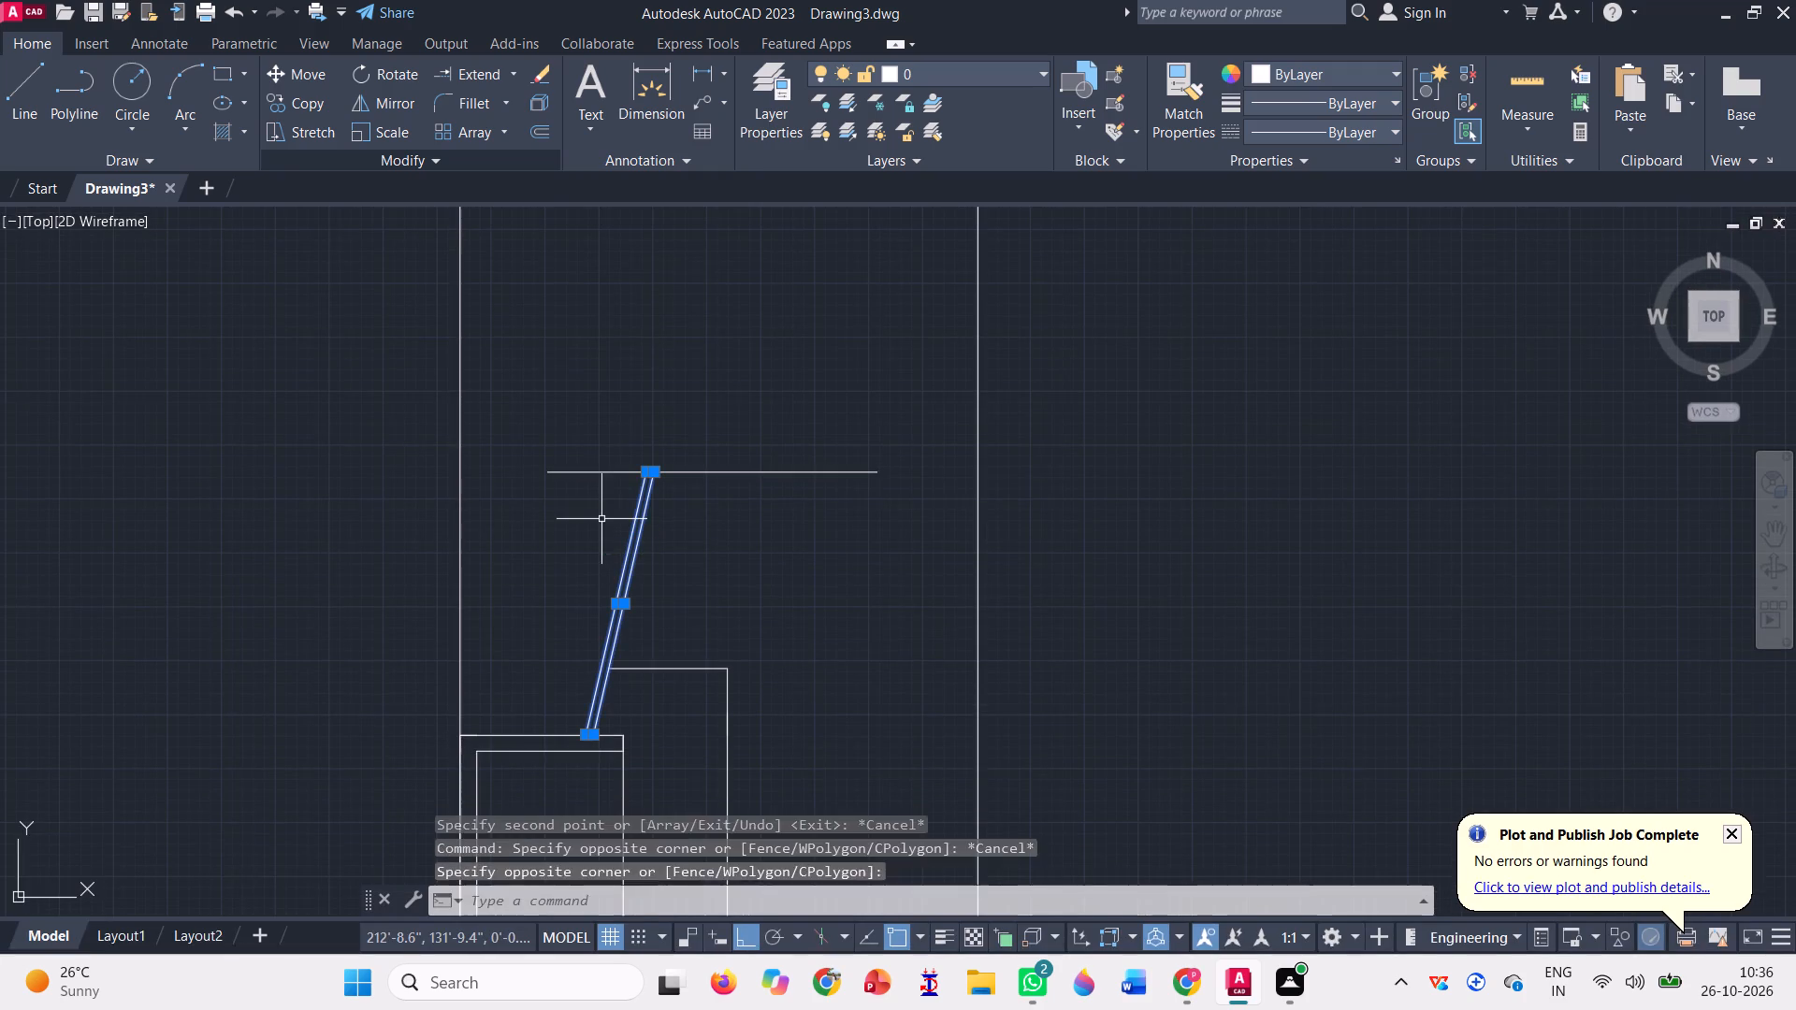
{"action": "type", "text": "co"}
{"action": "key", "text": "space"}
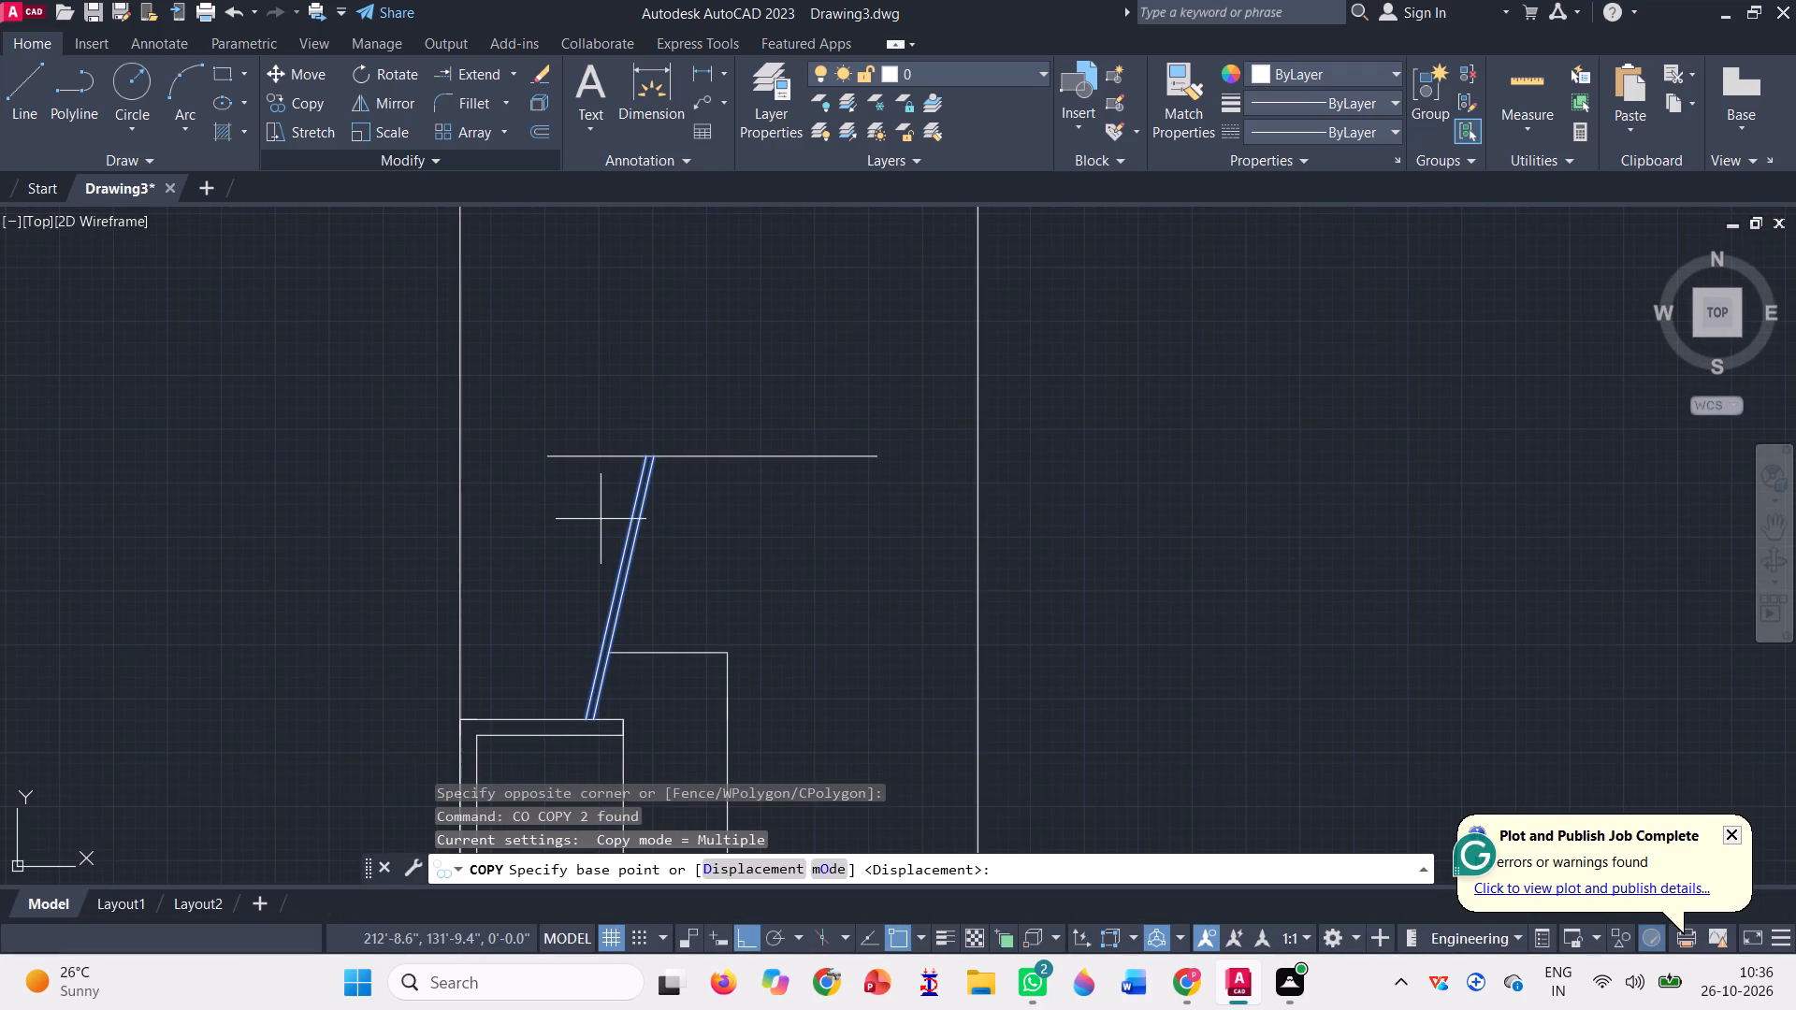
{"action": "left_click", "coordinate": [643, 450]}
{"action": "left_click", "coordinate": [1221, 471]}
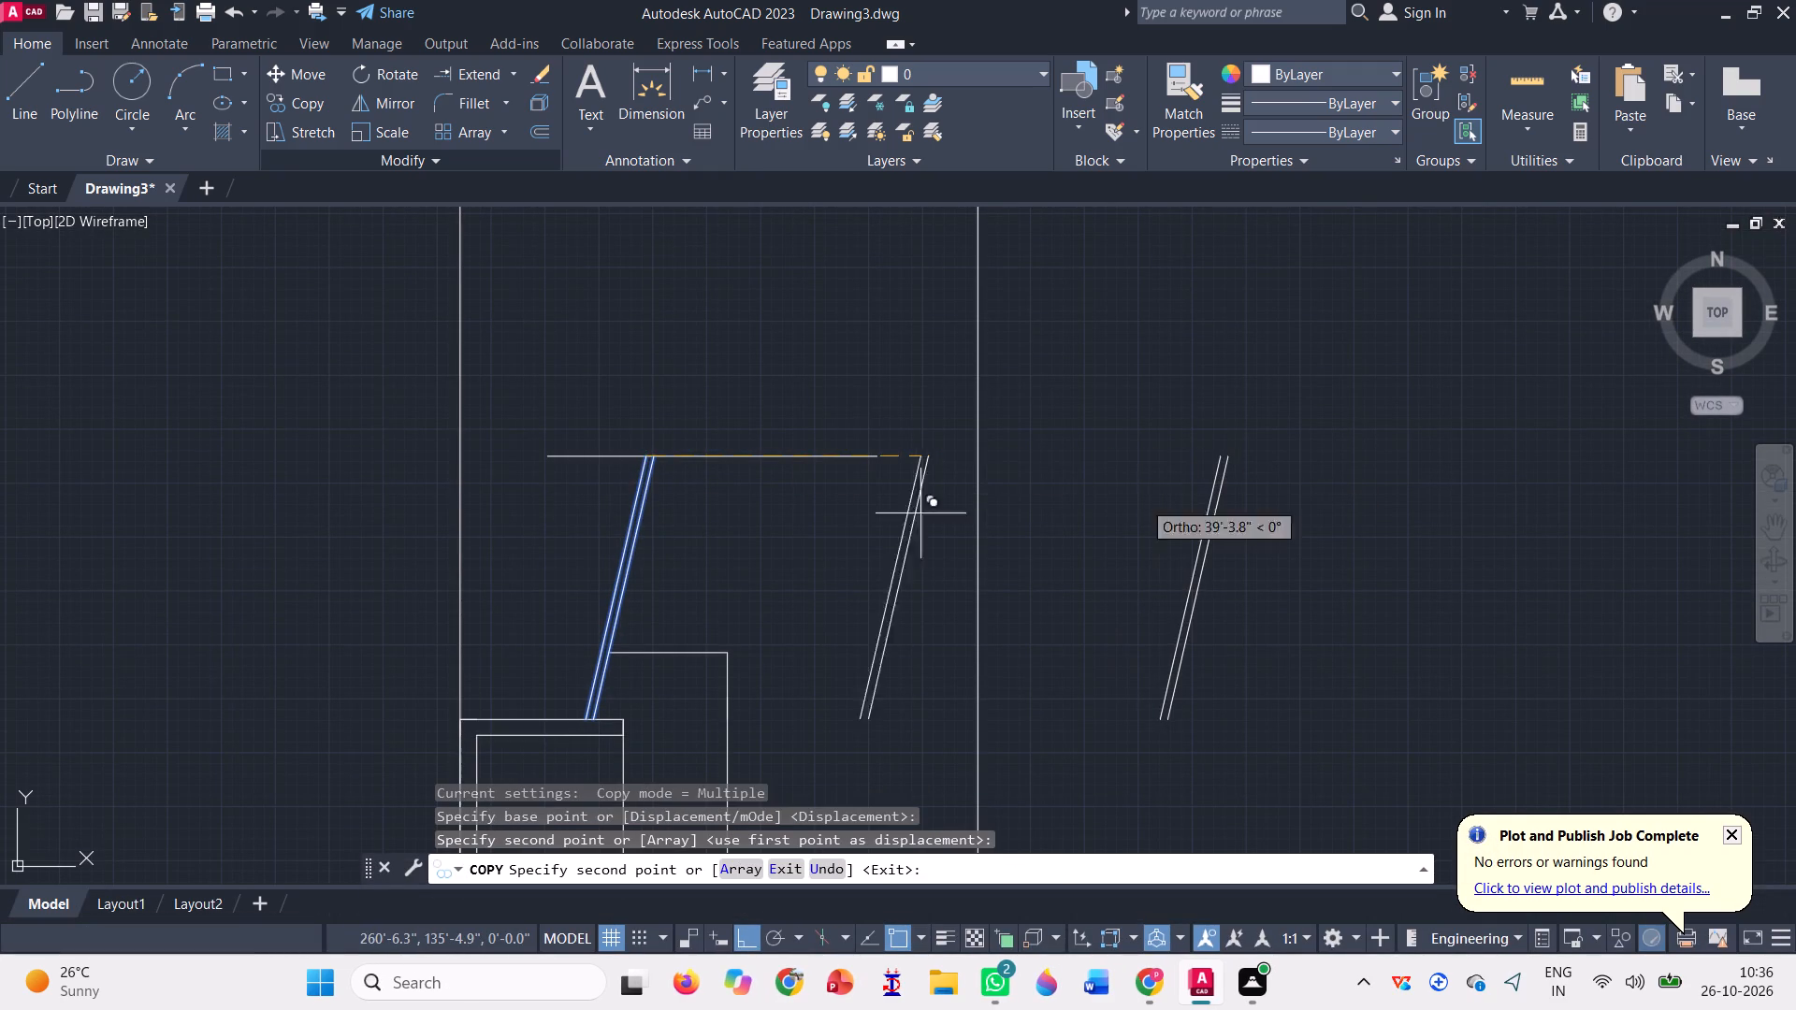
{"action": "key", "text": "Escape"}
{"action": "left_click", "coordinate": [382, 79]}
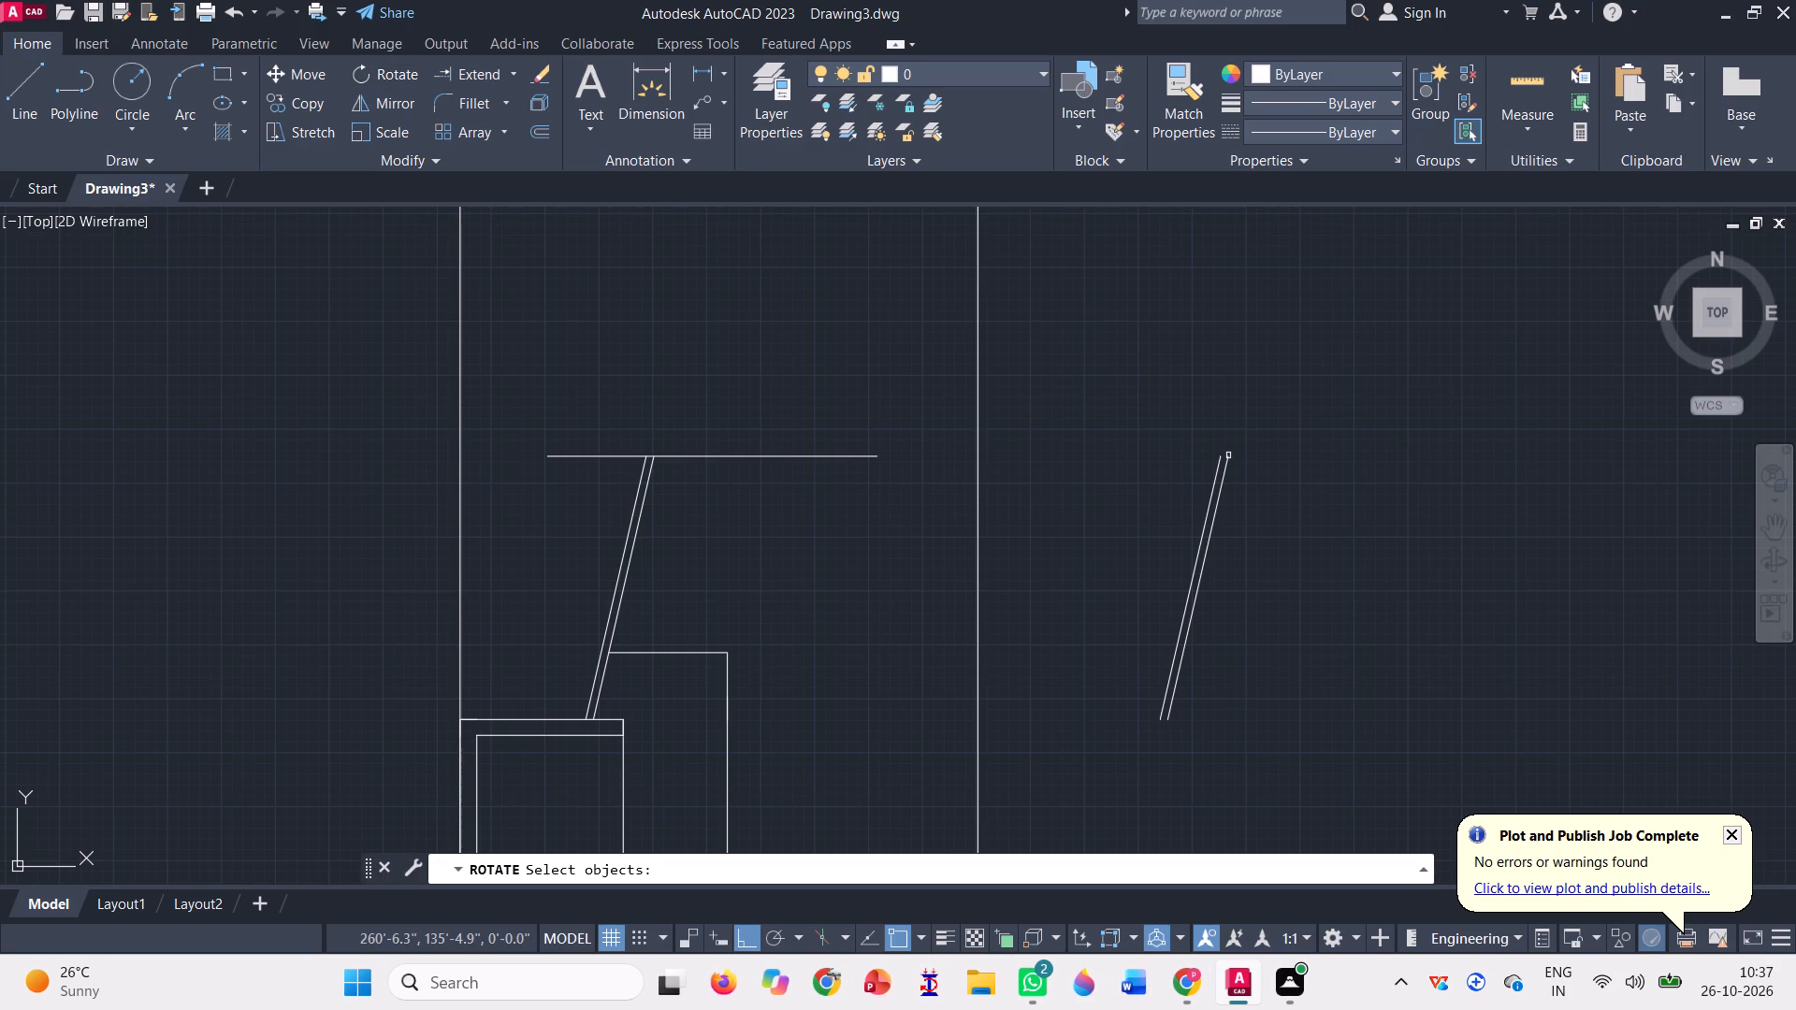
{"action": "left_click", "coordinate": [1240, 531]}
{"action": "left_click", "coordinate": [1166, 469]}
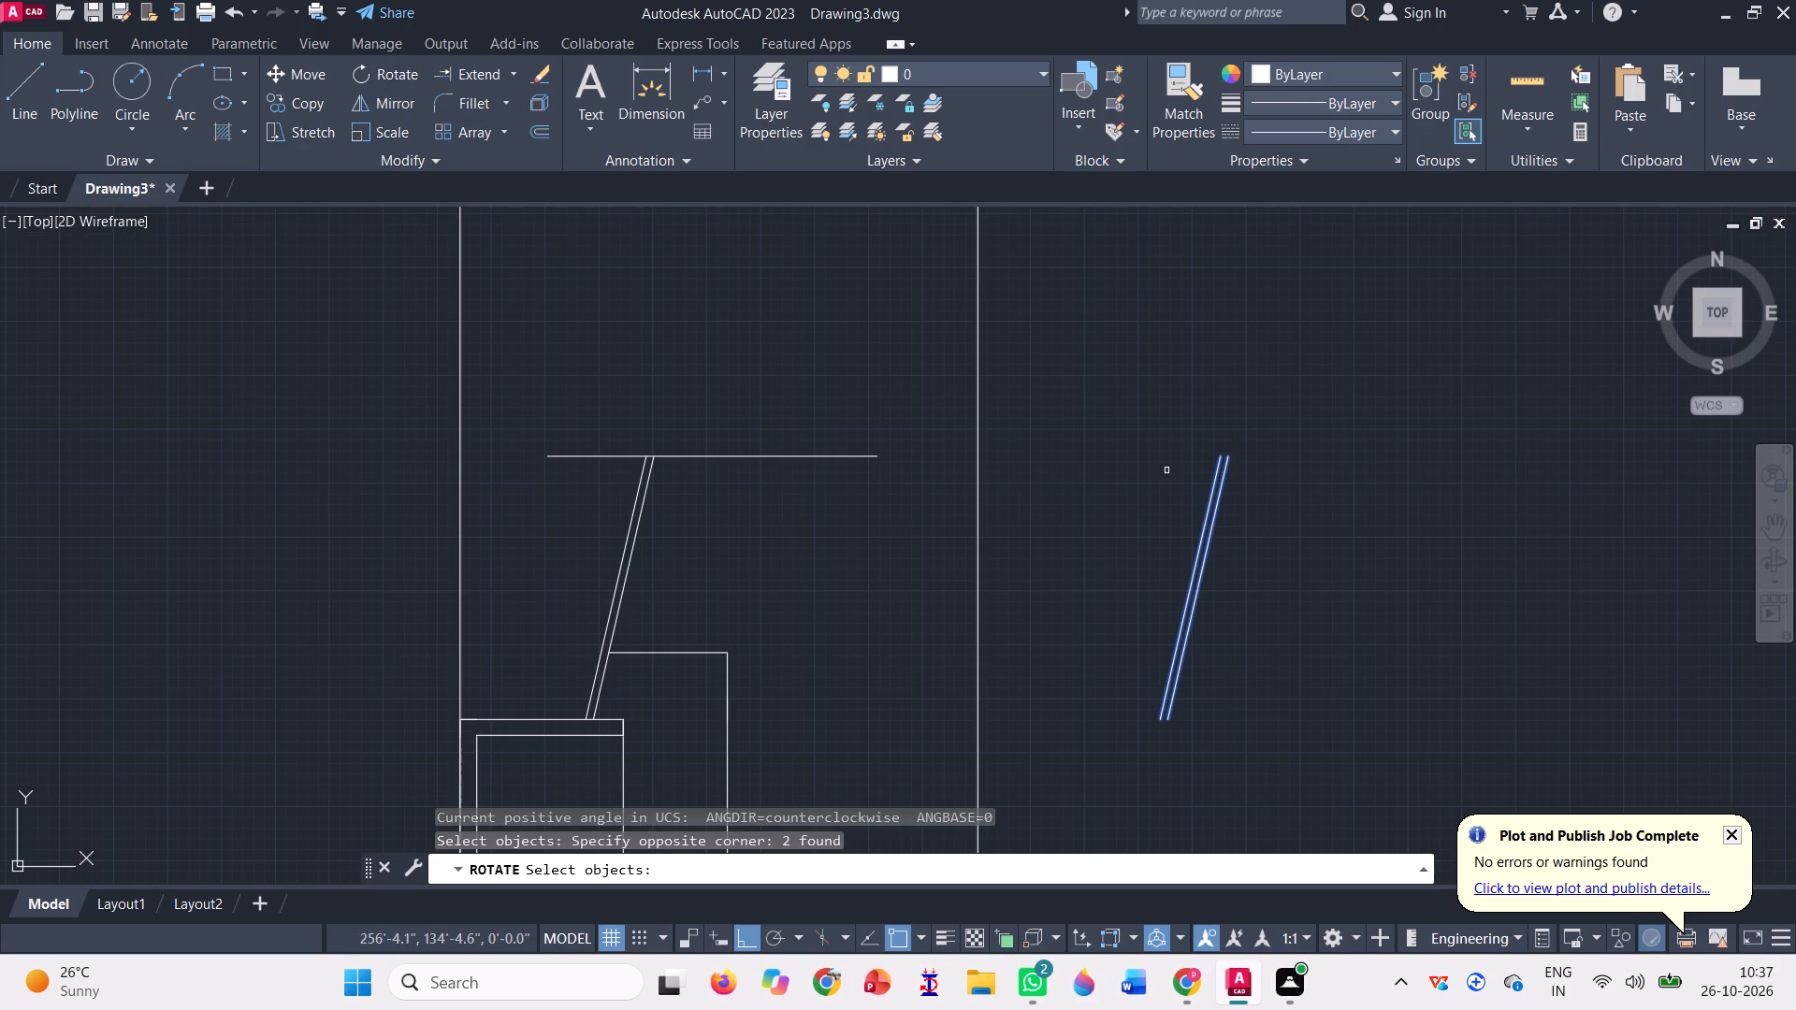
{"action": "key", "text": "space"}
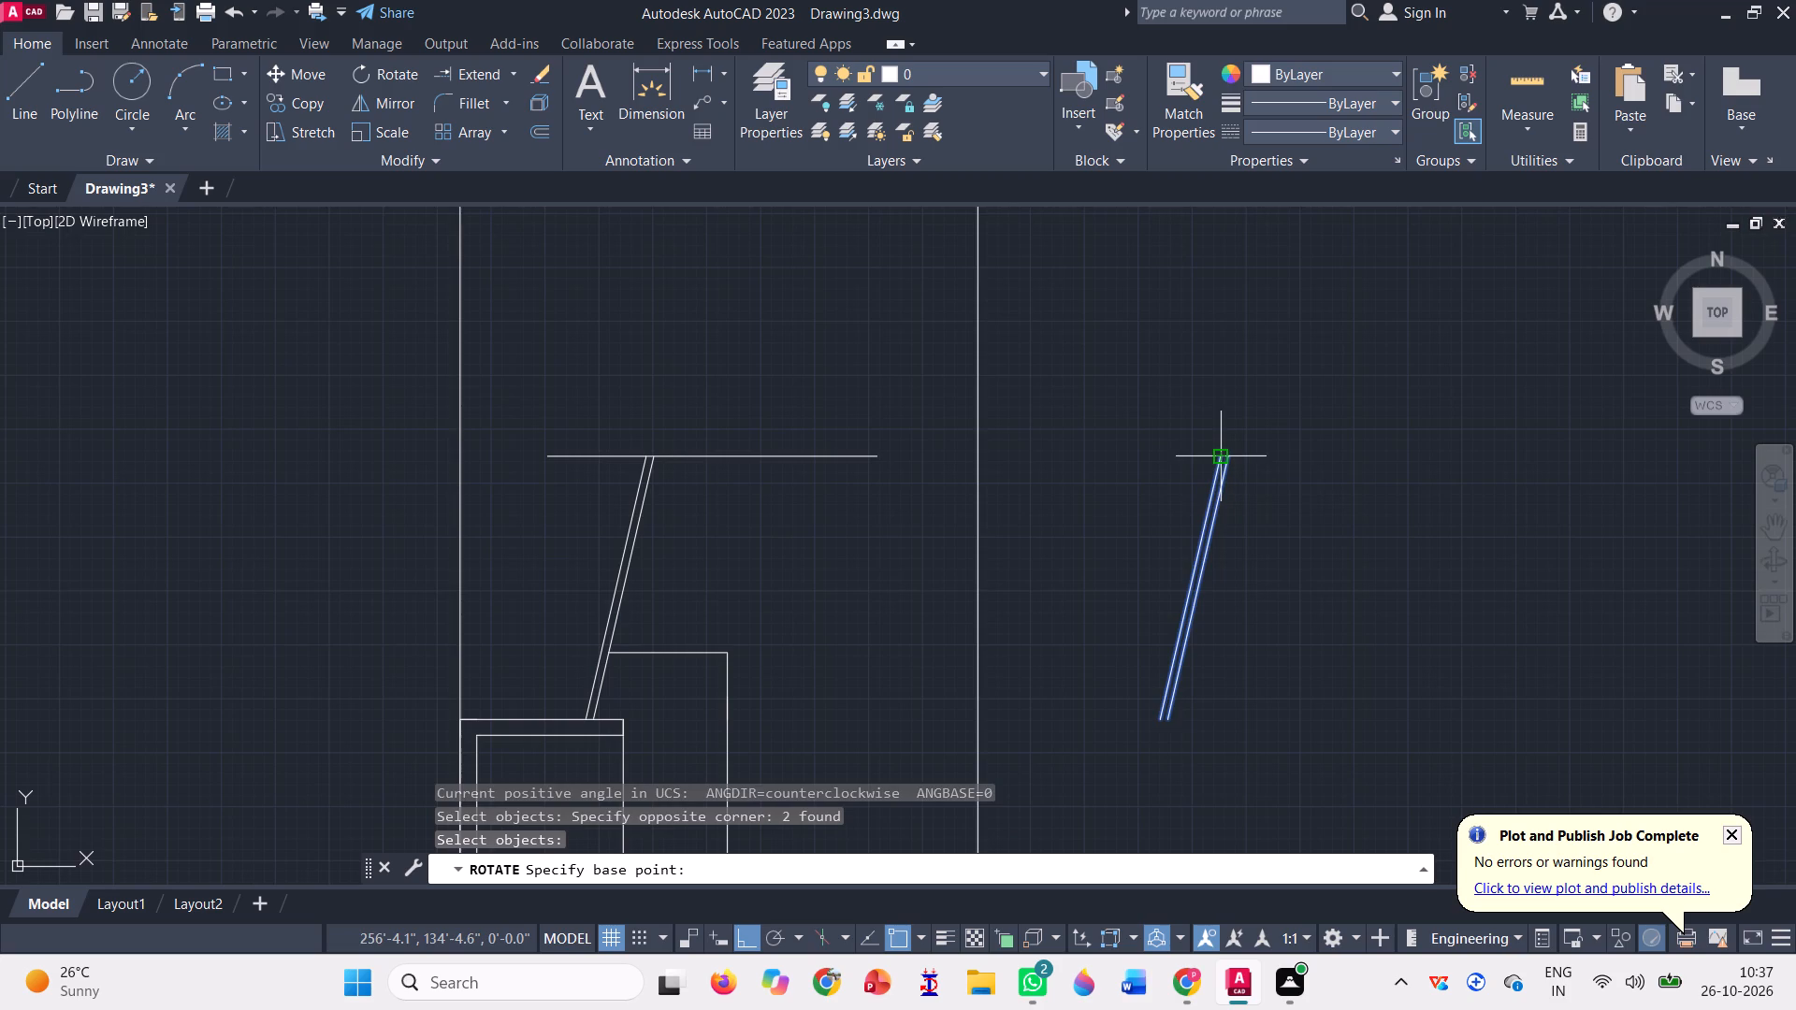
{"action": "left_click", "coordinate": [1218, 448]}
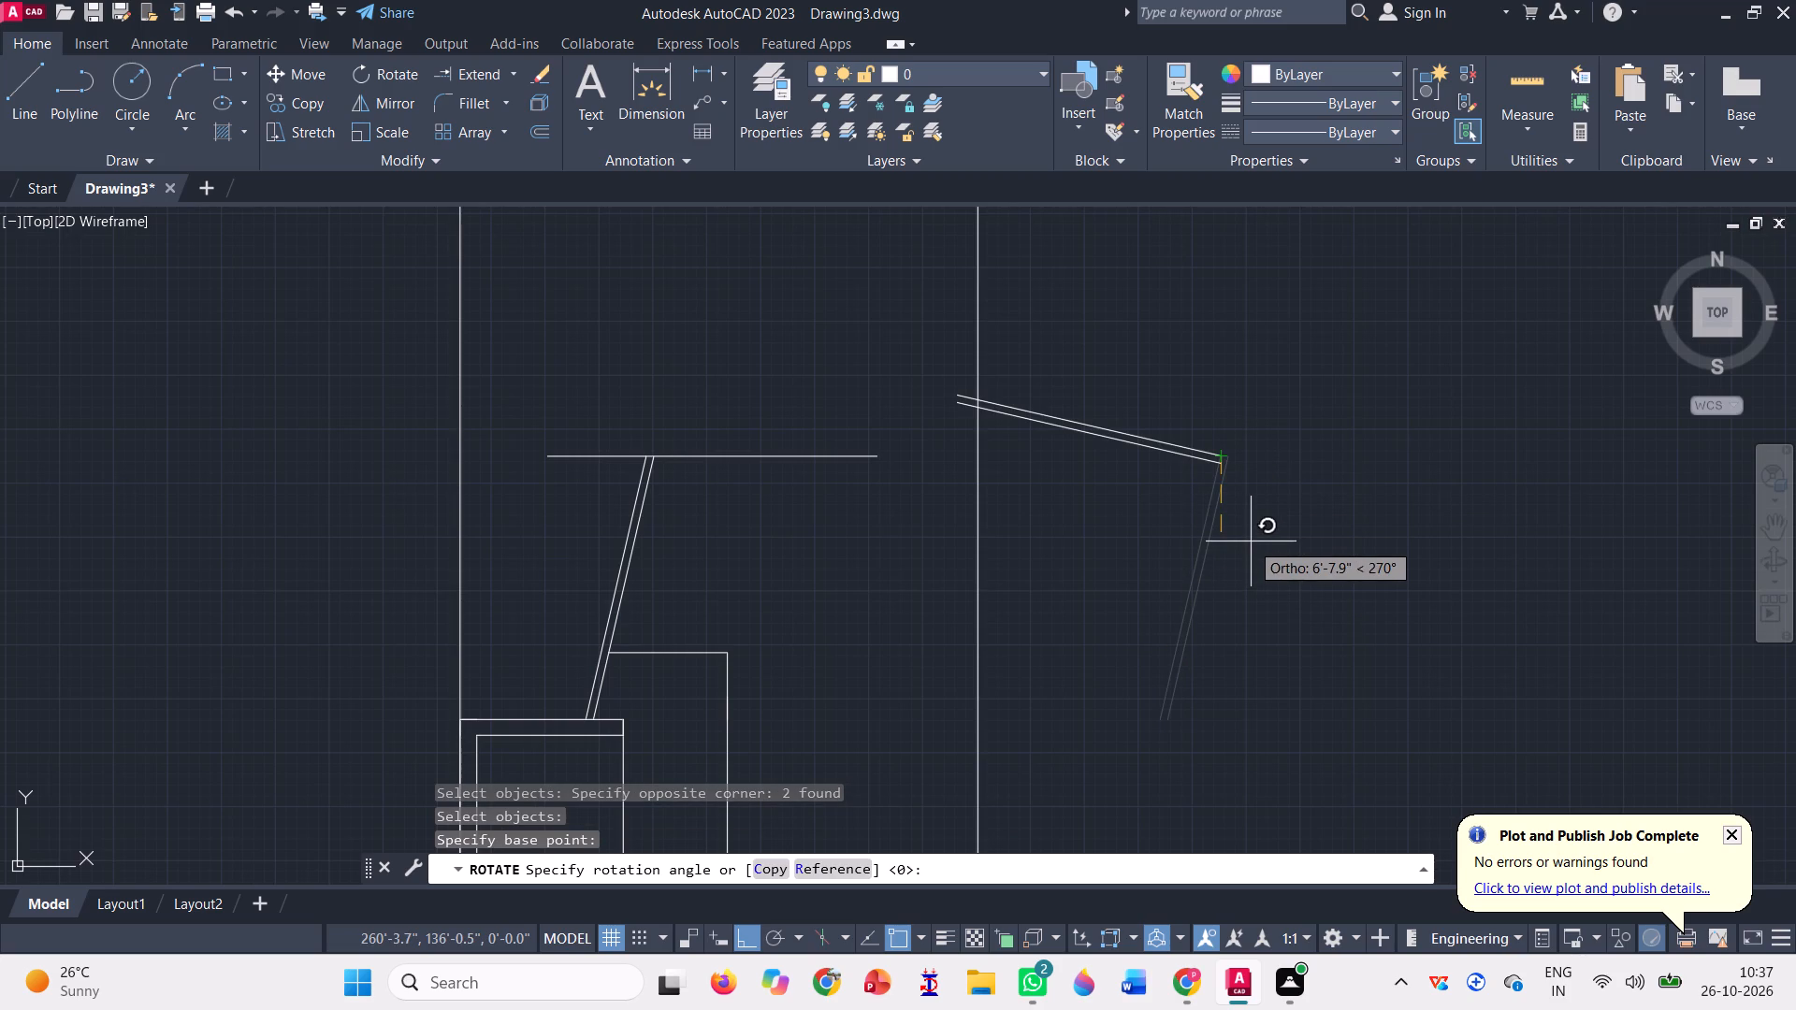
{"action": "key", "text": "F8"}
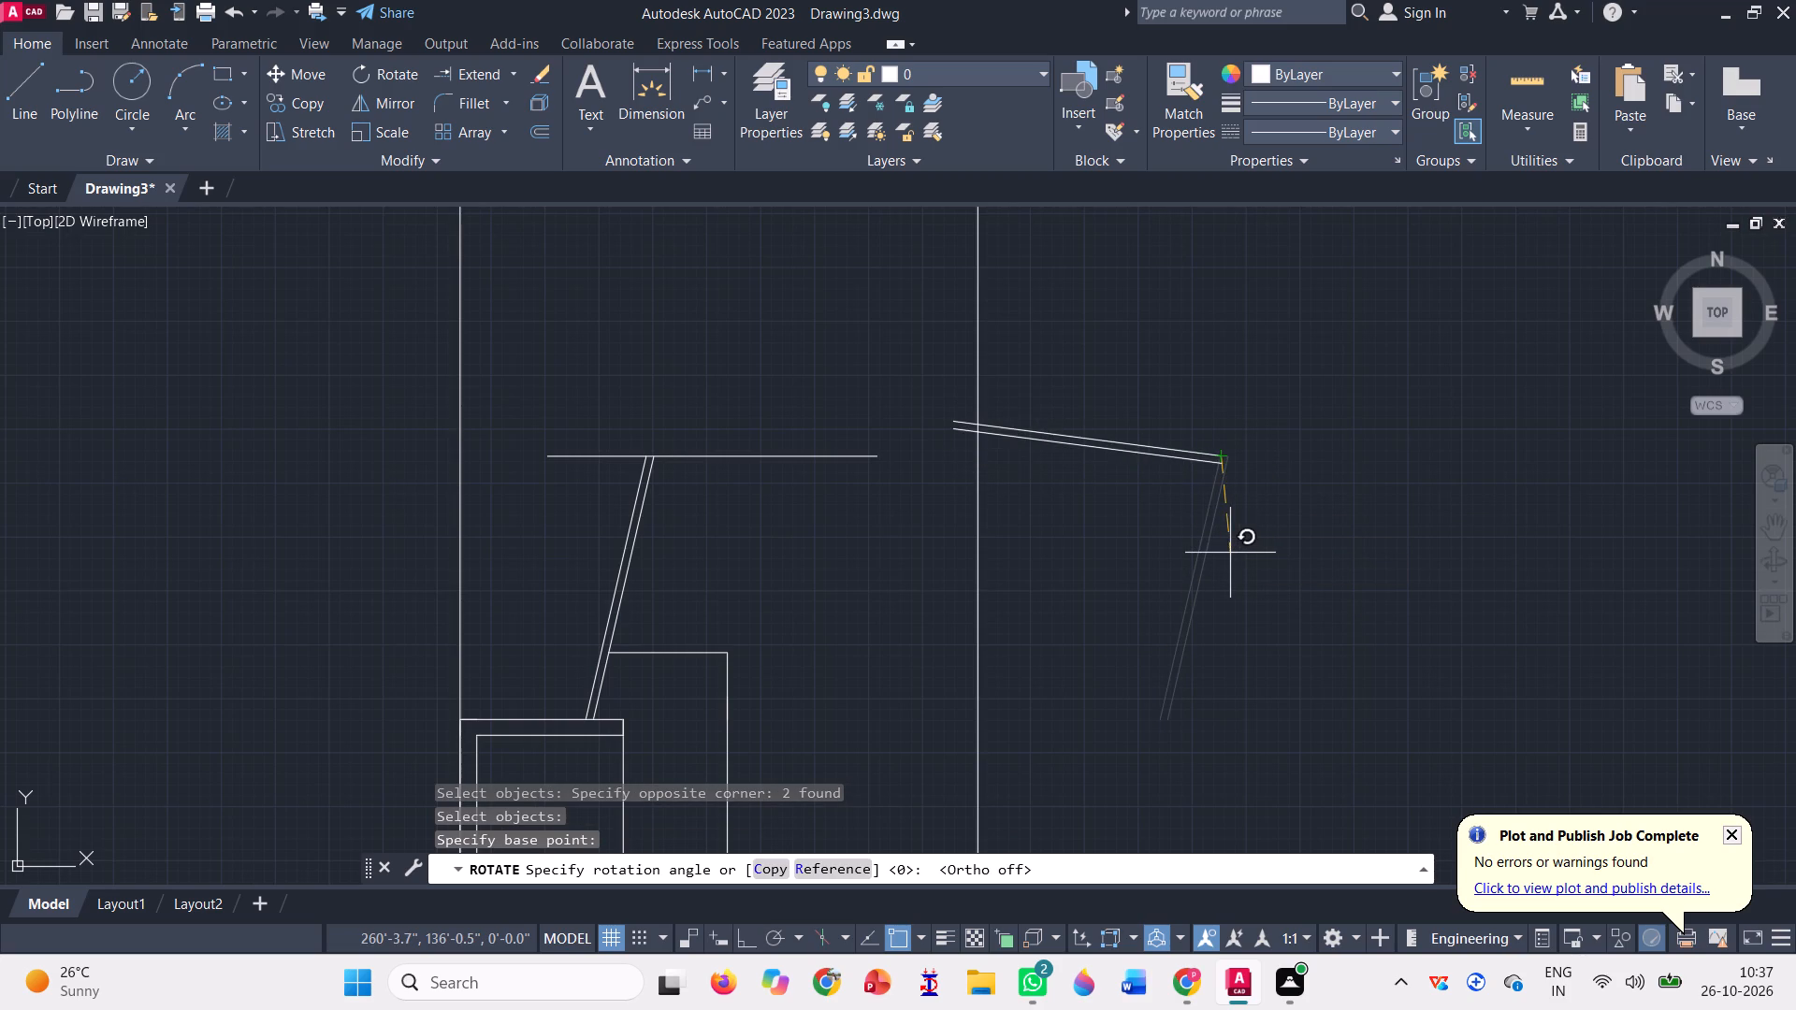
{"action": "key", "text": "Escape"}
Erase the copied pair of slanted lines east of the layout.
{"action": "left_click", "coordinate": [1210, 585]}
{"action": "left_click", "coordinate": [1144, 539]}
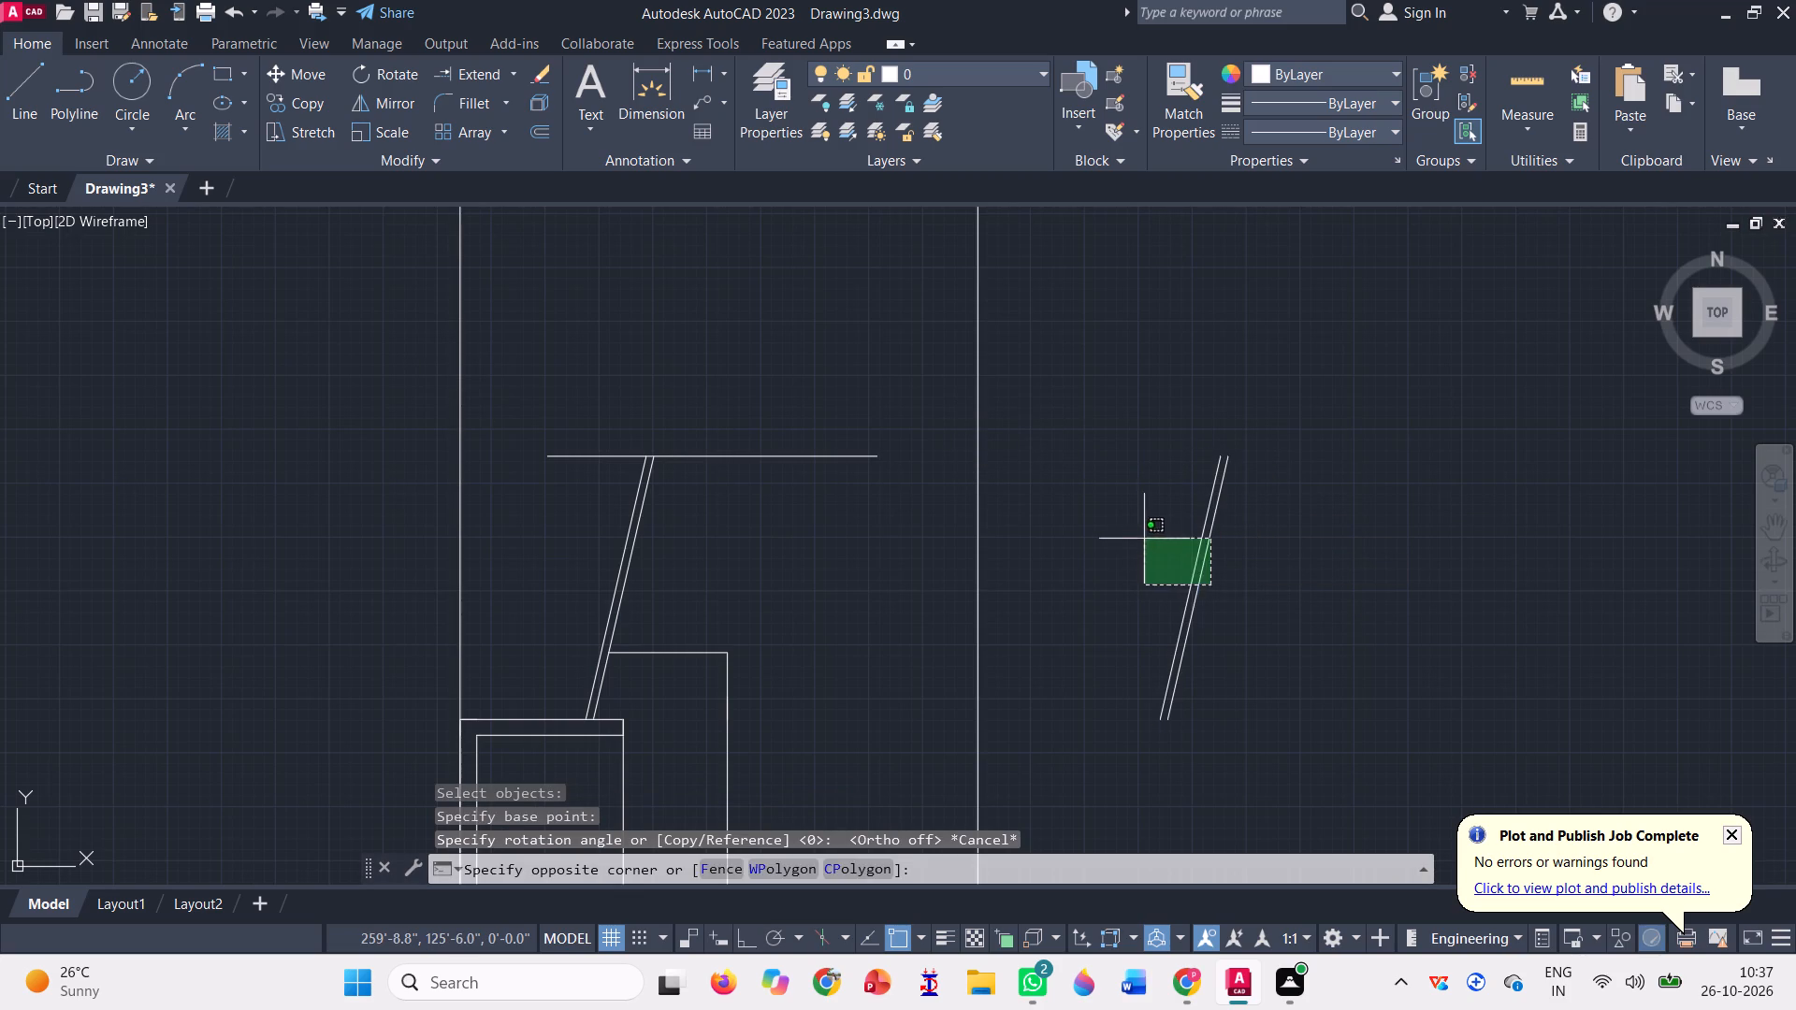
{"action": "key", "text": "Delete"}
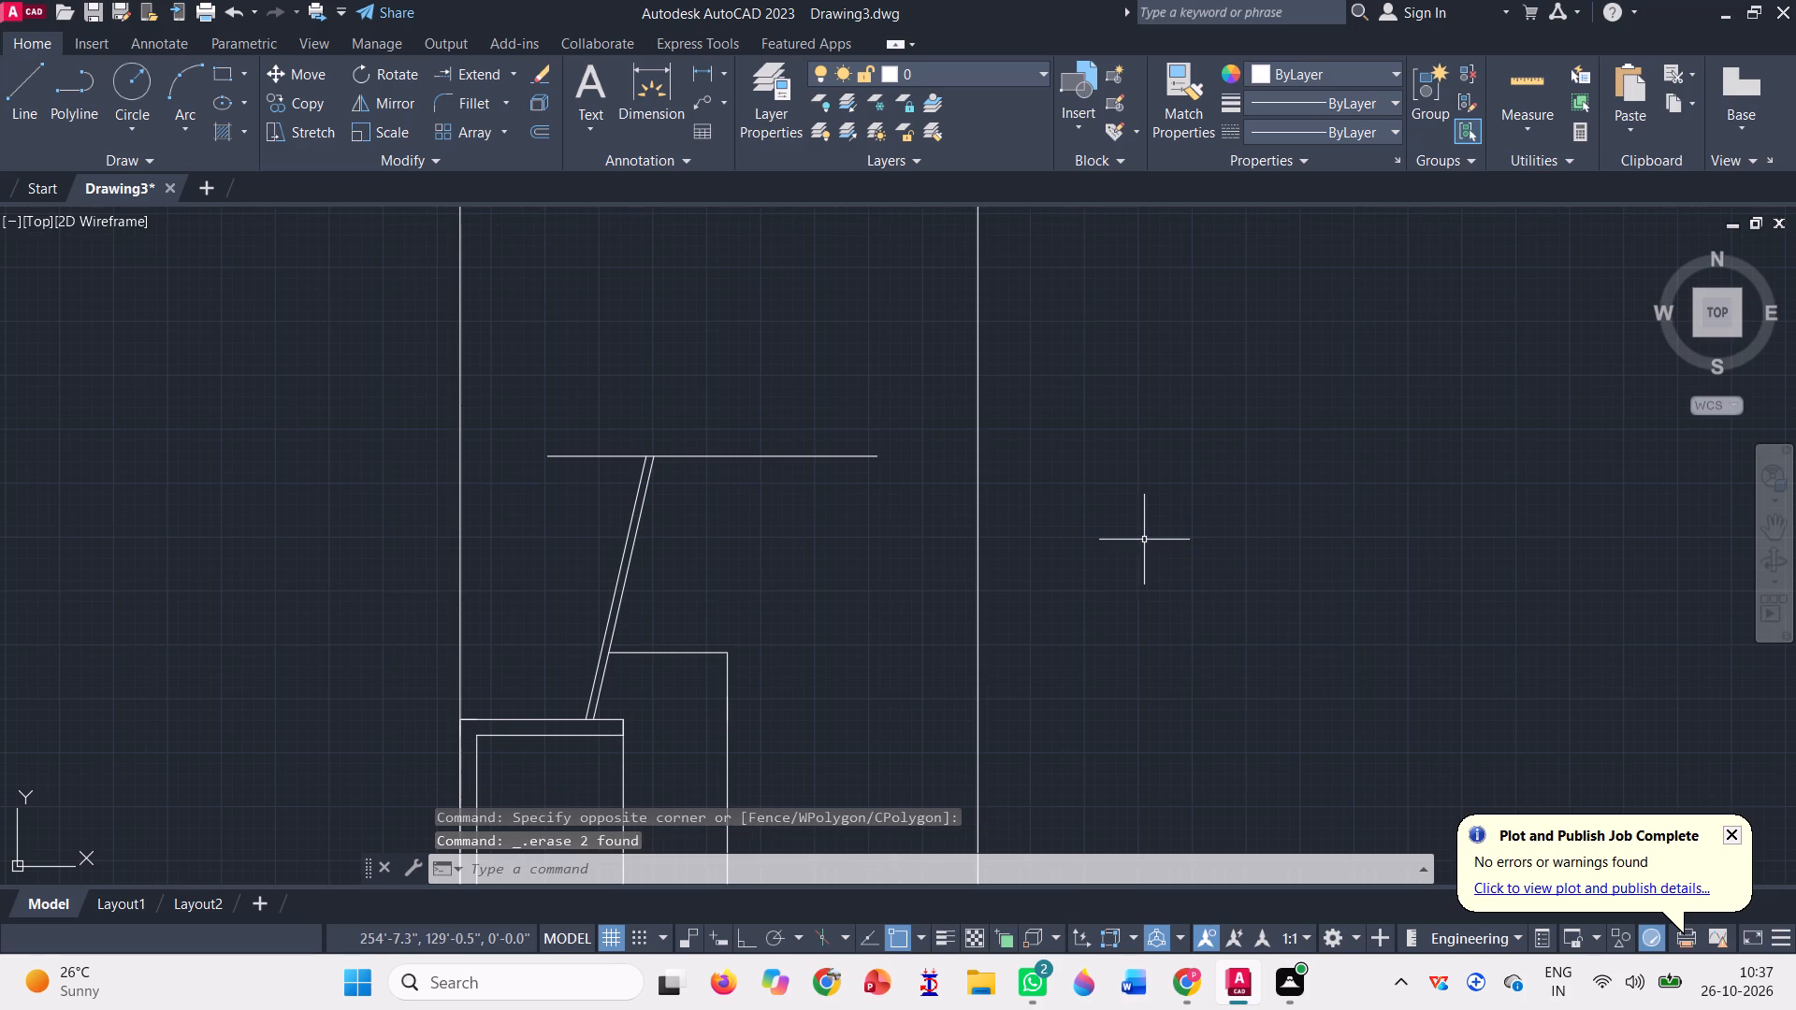
With Ortho on, draw two vertical construction lines, one through the top endpoint of each slanted line.
{"action": "type", "text": "xk"}
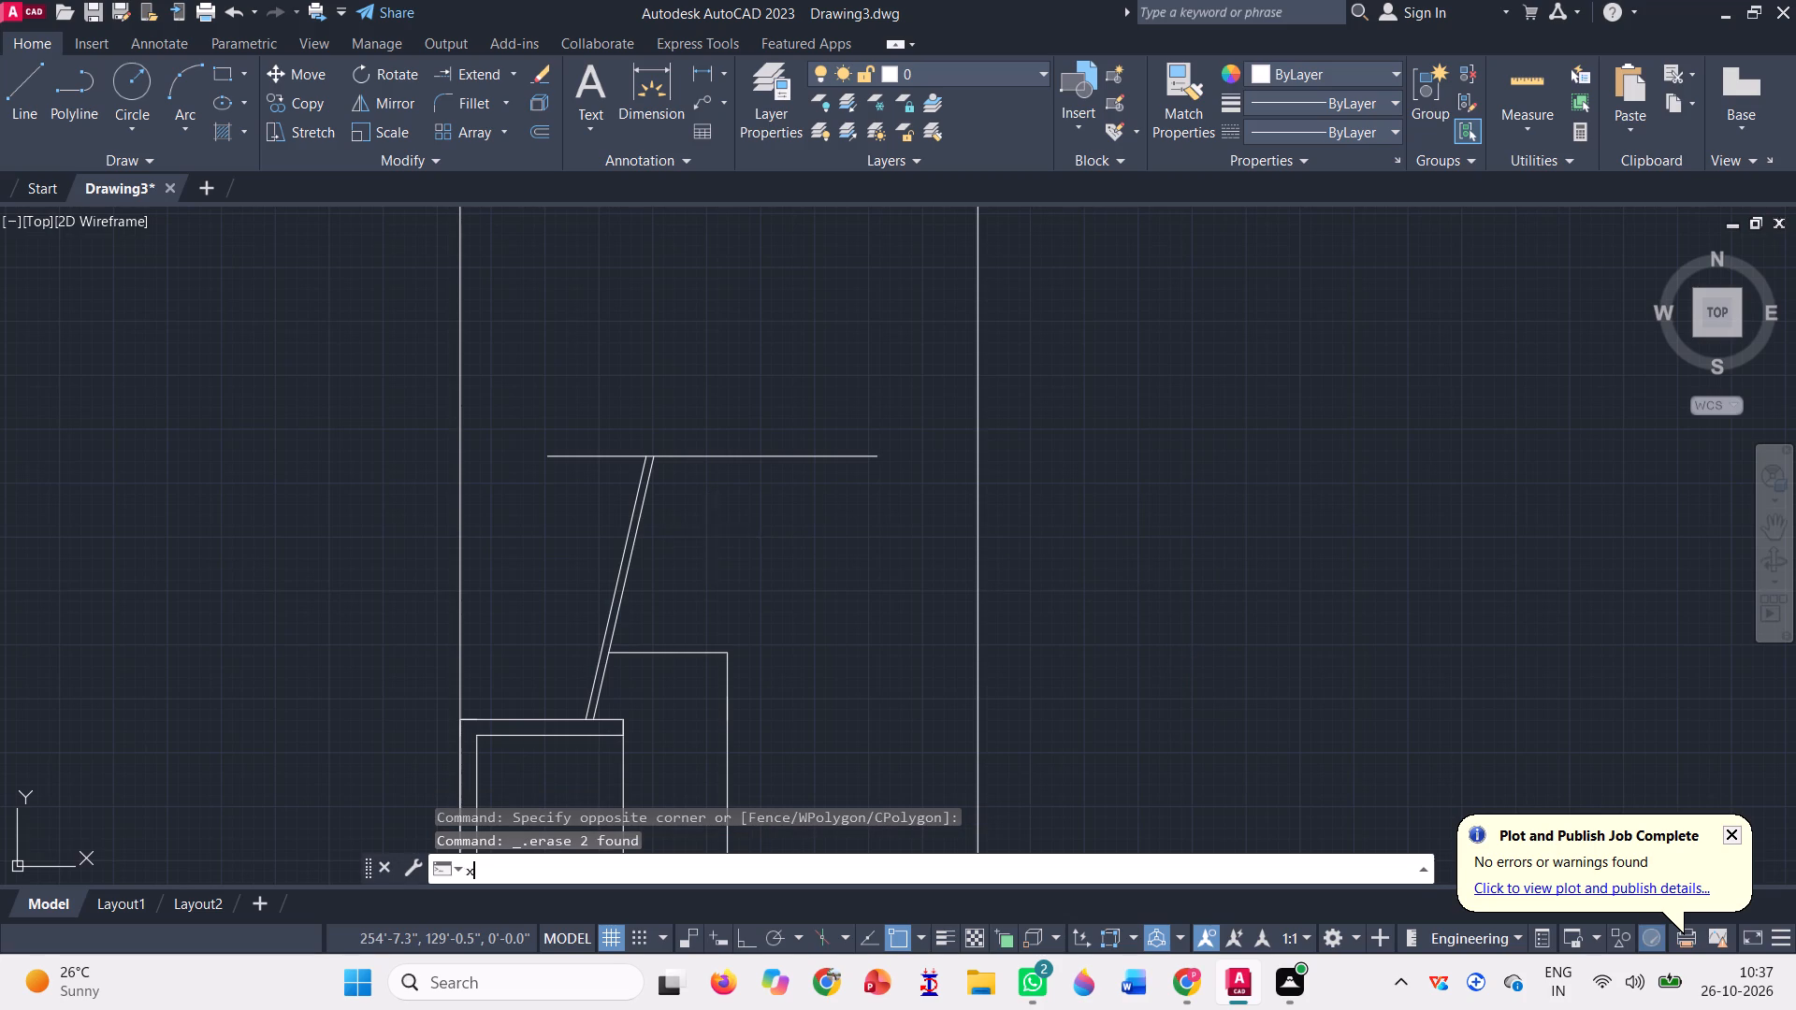
{"action": "key", "text": "BackSpace"}
{"action": "key", "text": "l"}
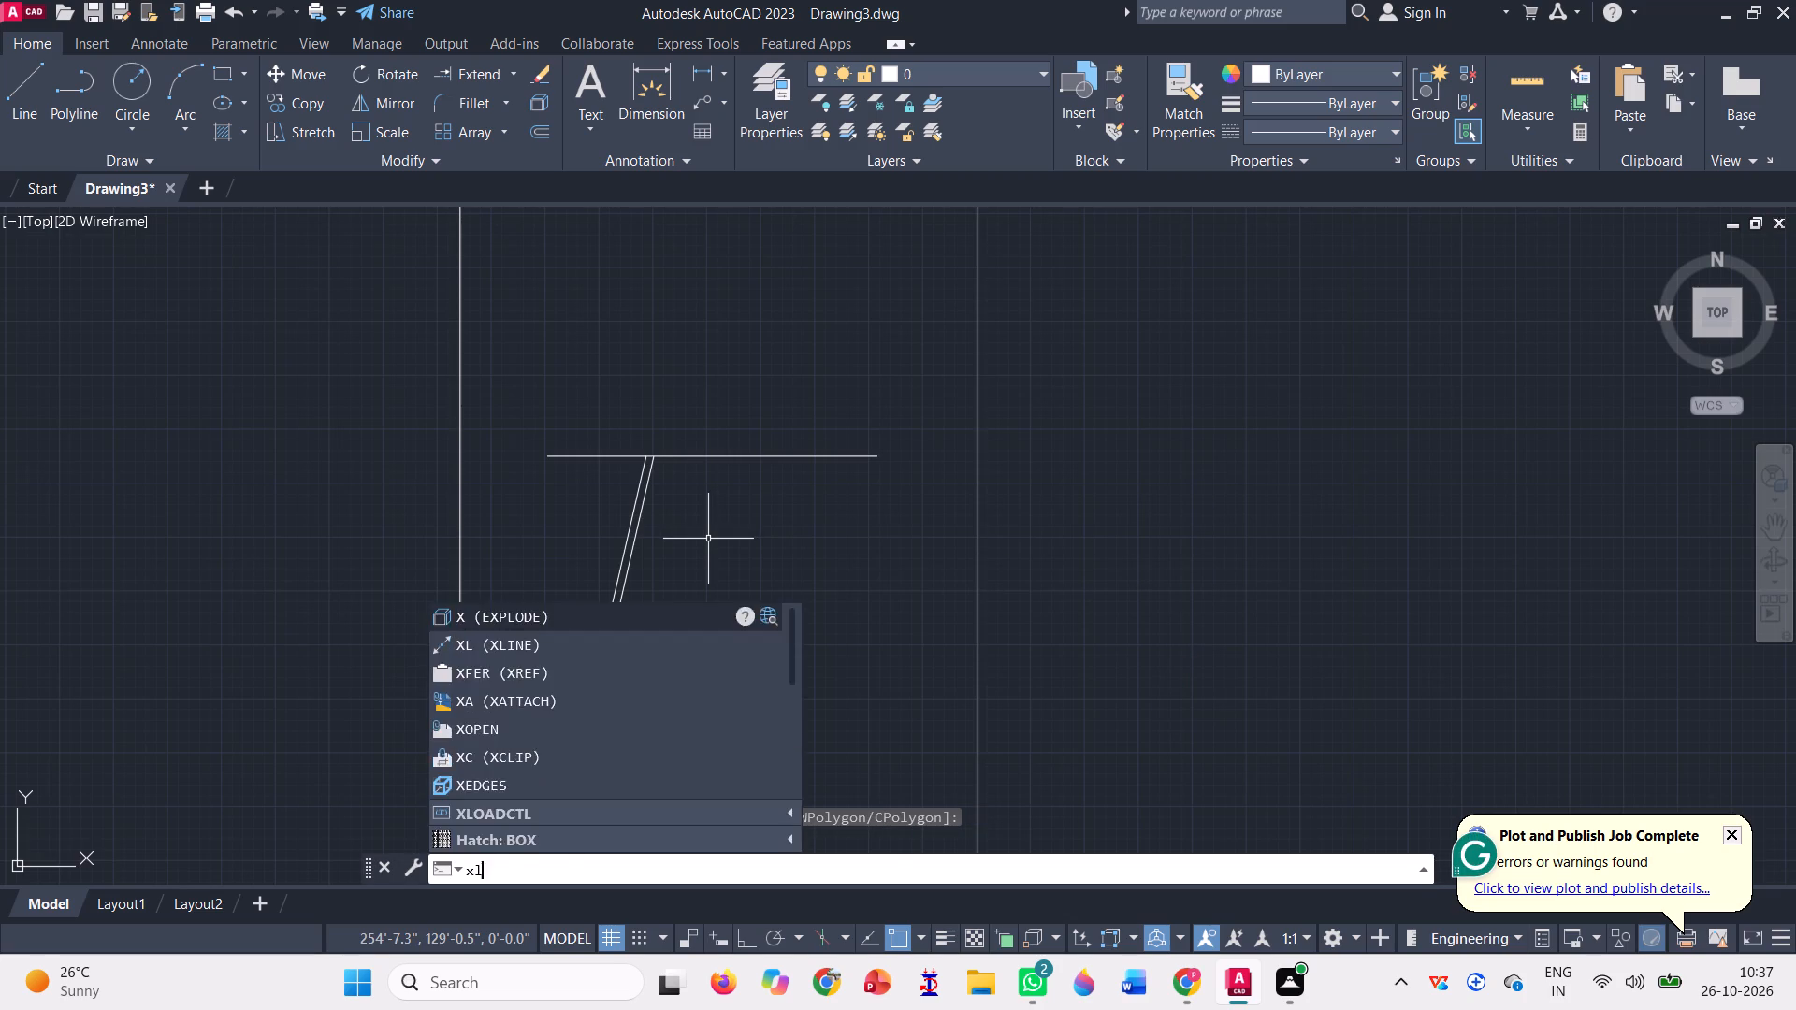
{"action": "key", "text": "Return"}
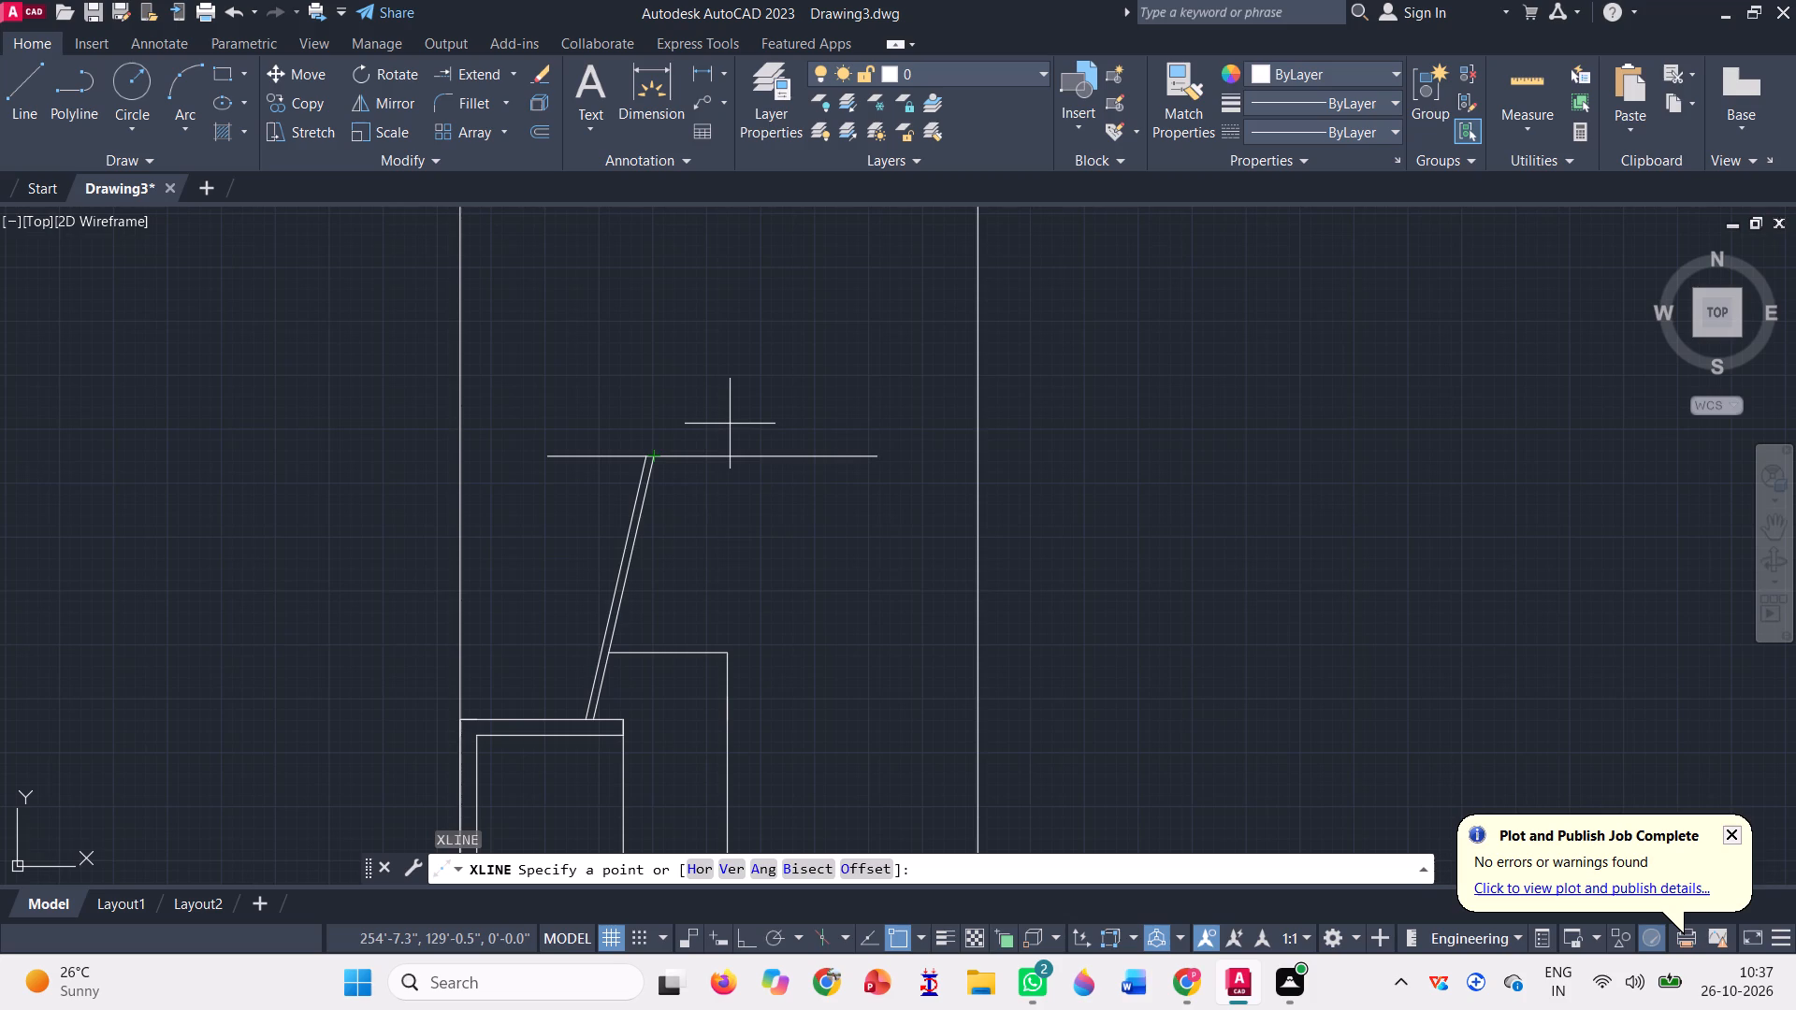
{"action": "scroll", "coordinate": [629, 464], "scroll_direction": "up", "scroll_amount": 4}
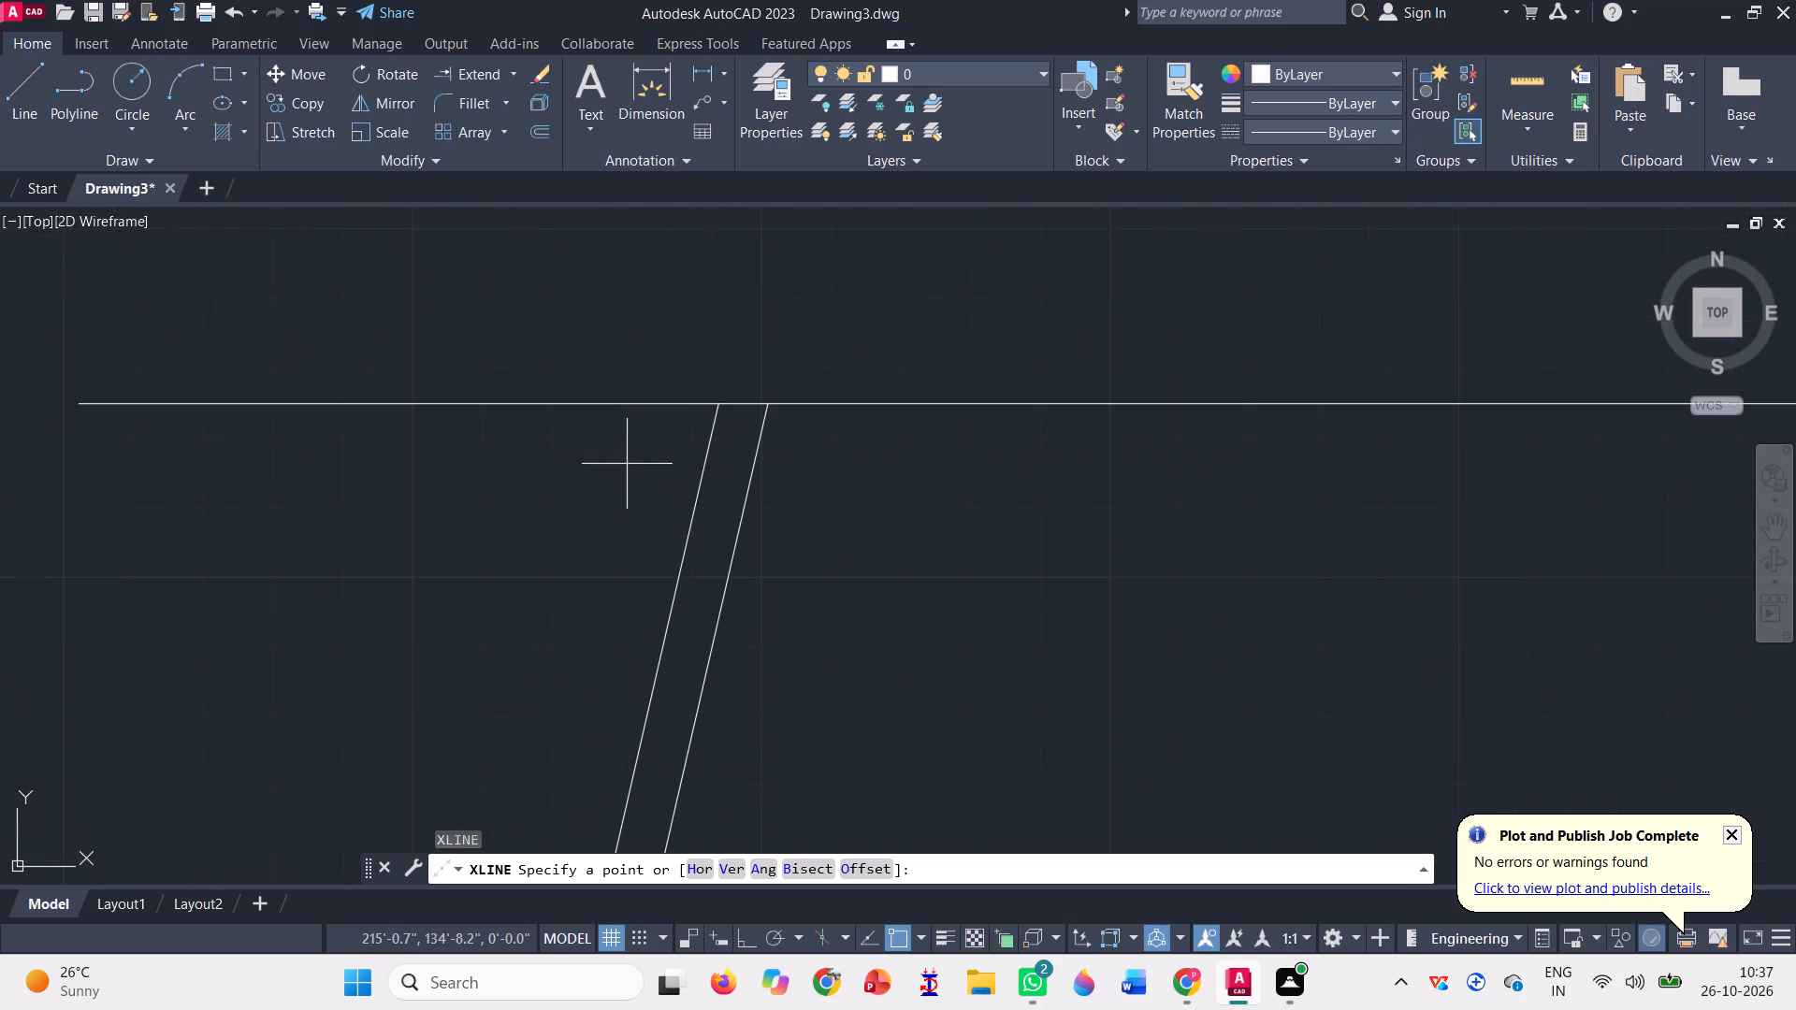
{"action": "left_click", "coordinate": [716, 396]}
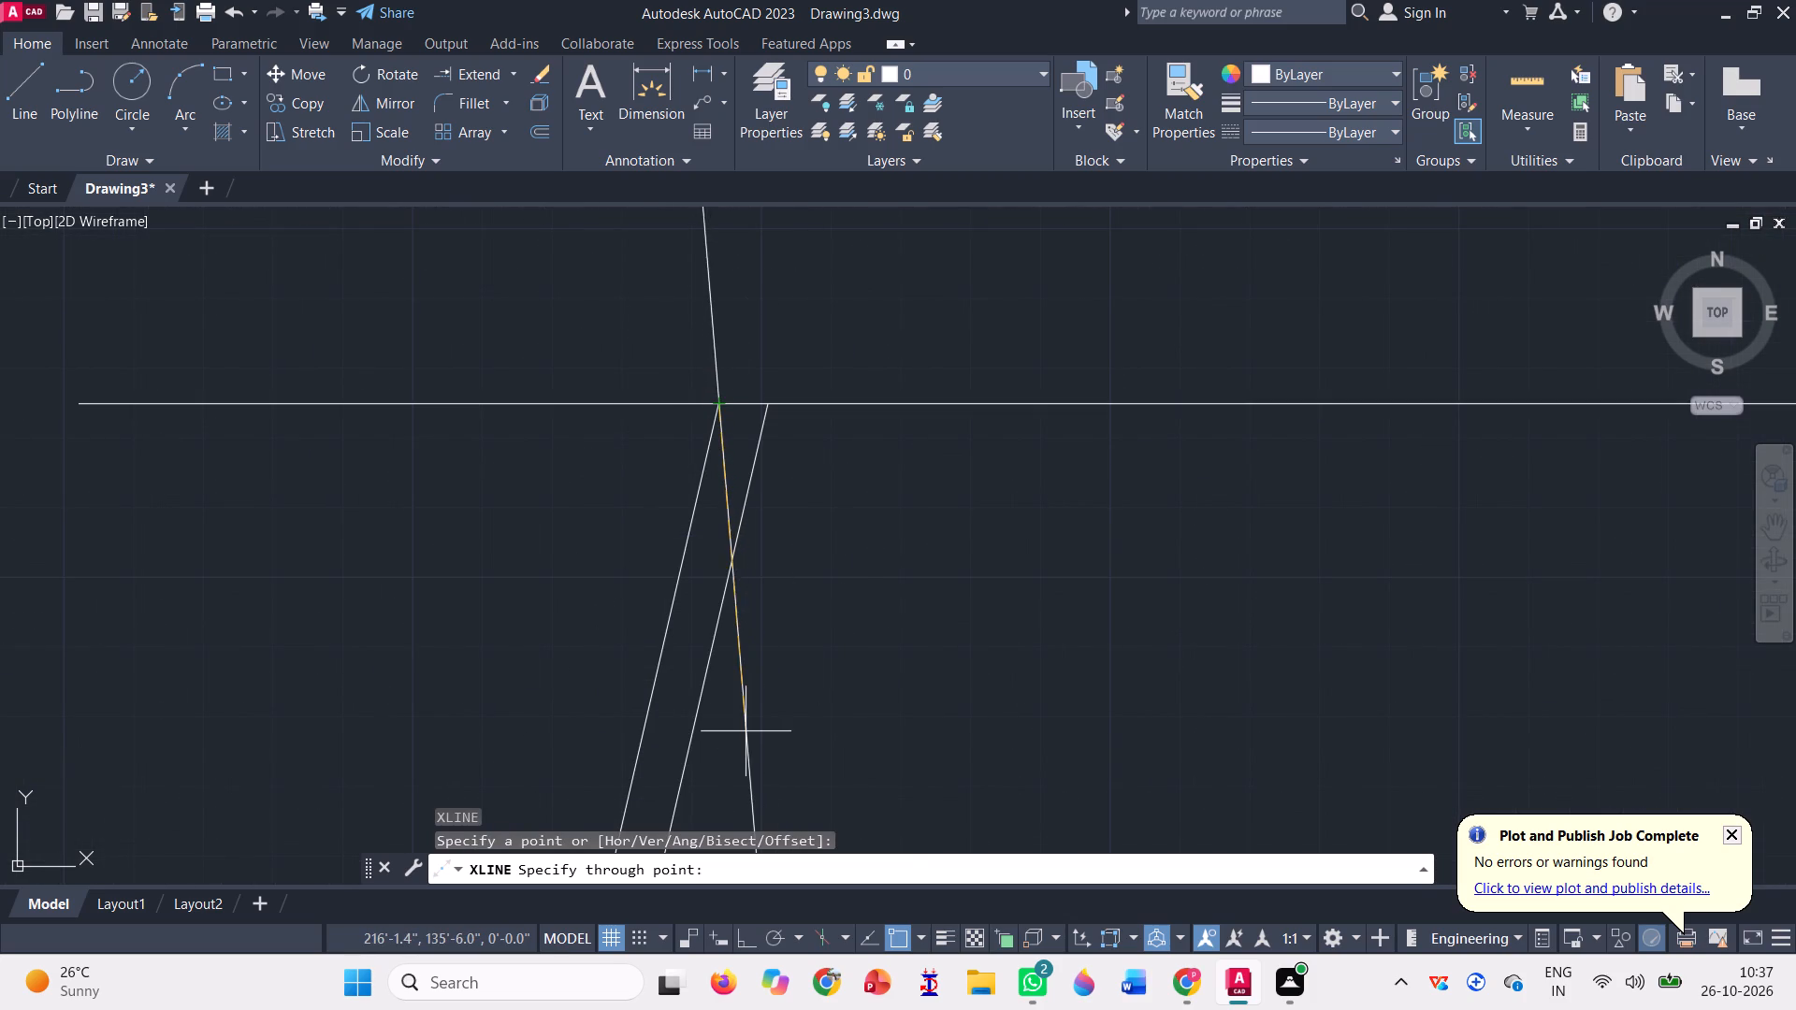
{"action": "key", "text": "F8"}
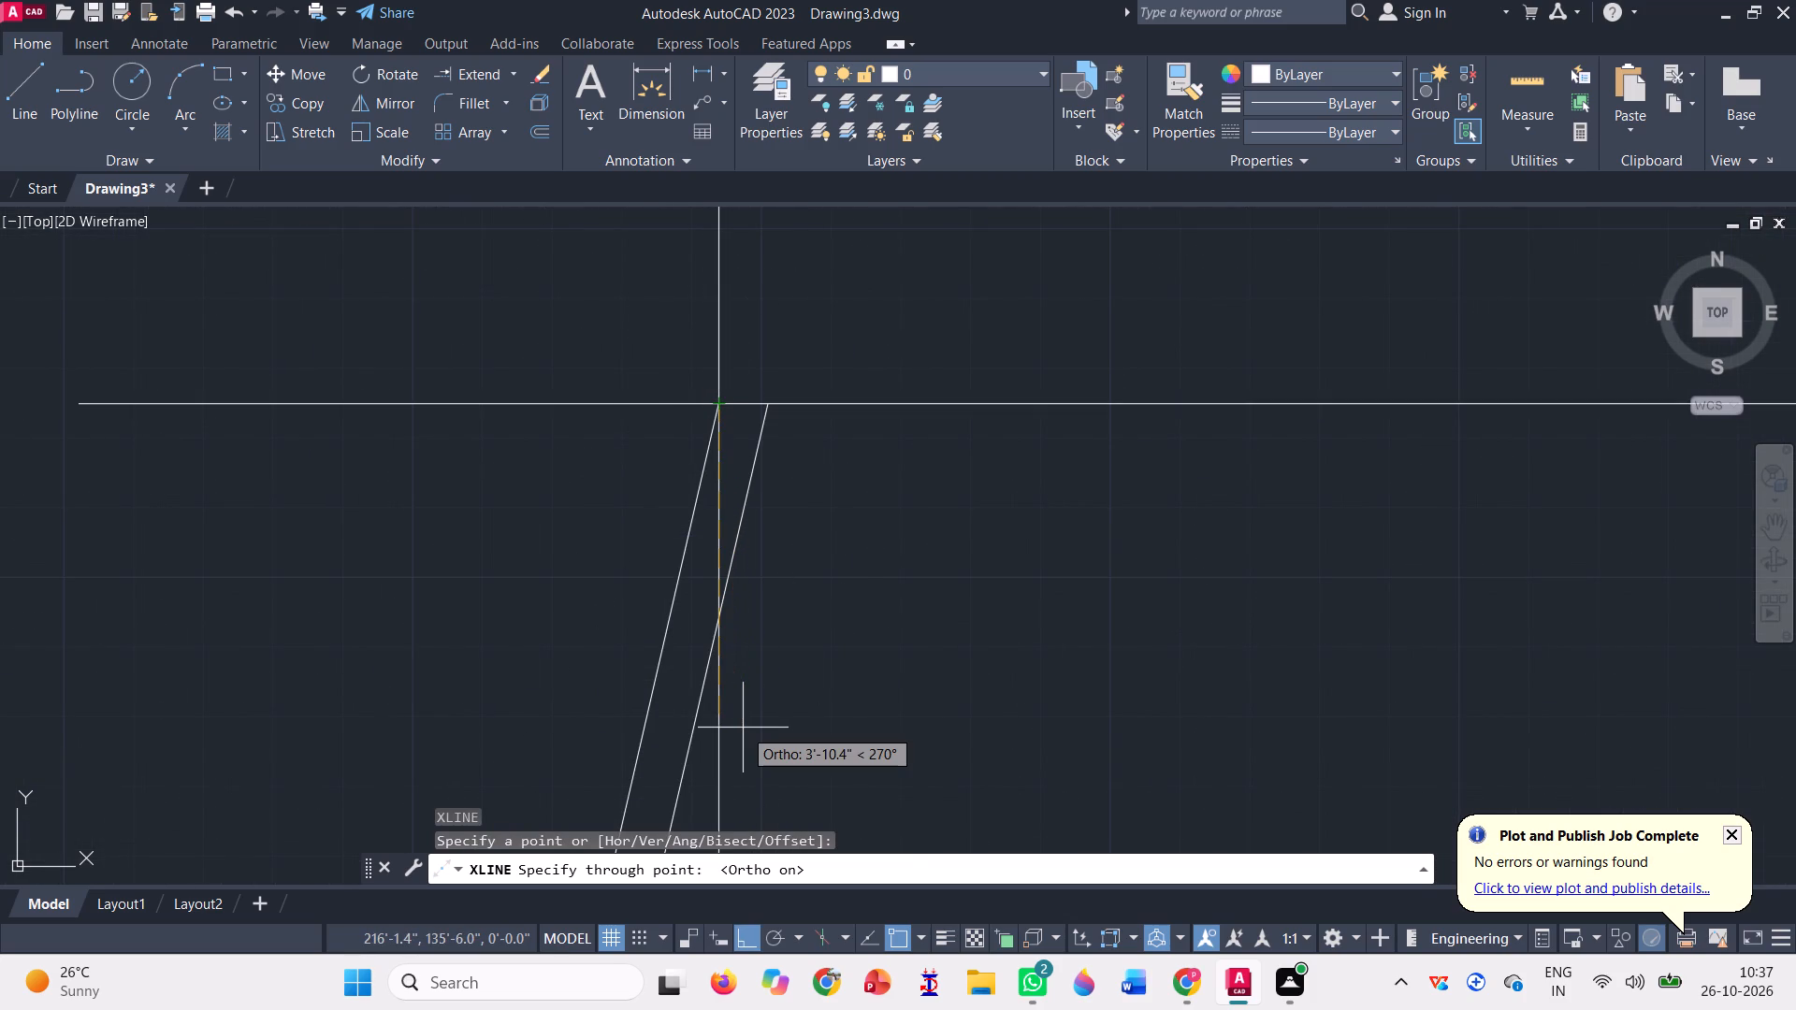
{"action": "left_click", "coordinate": [743, 727]}
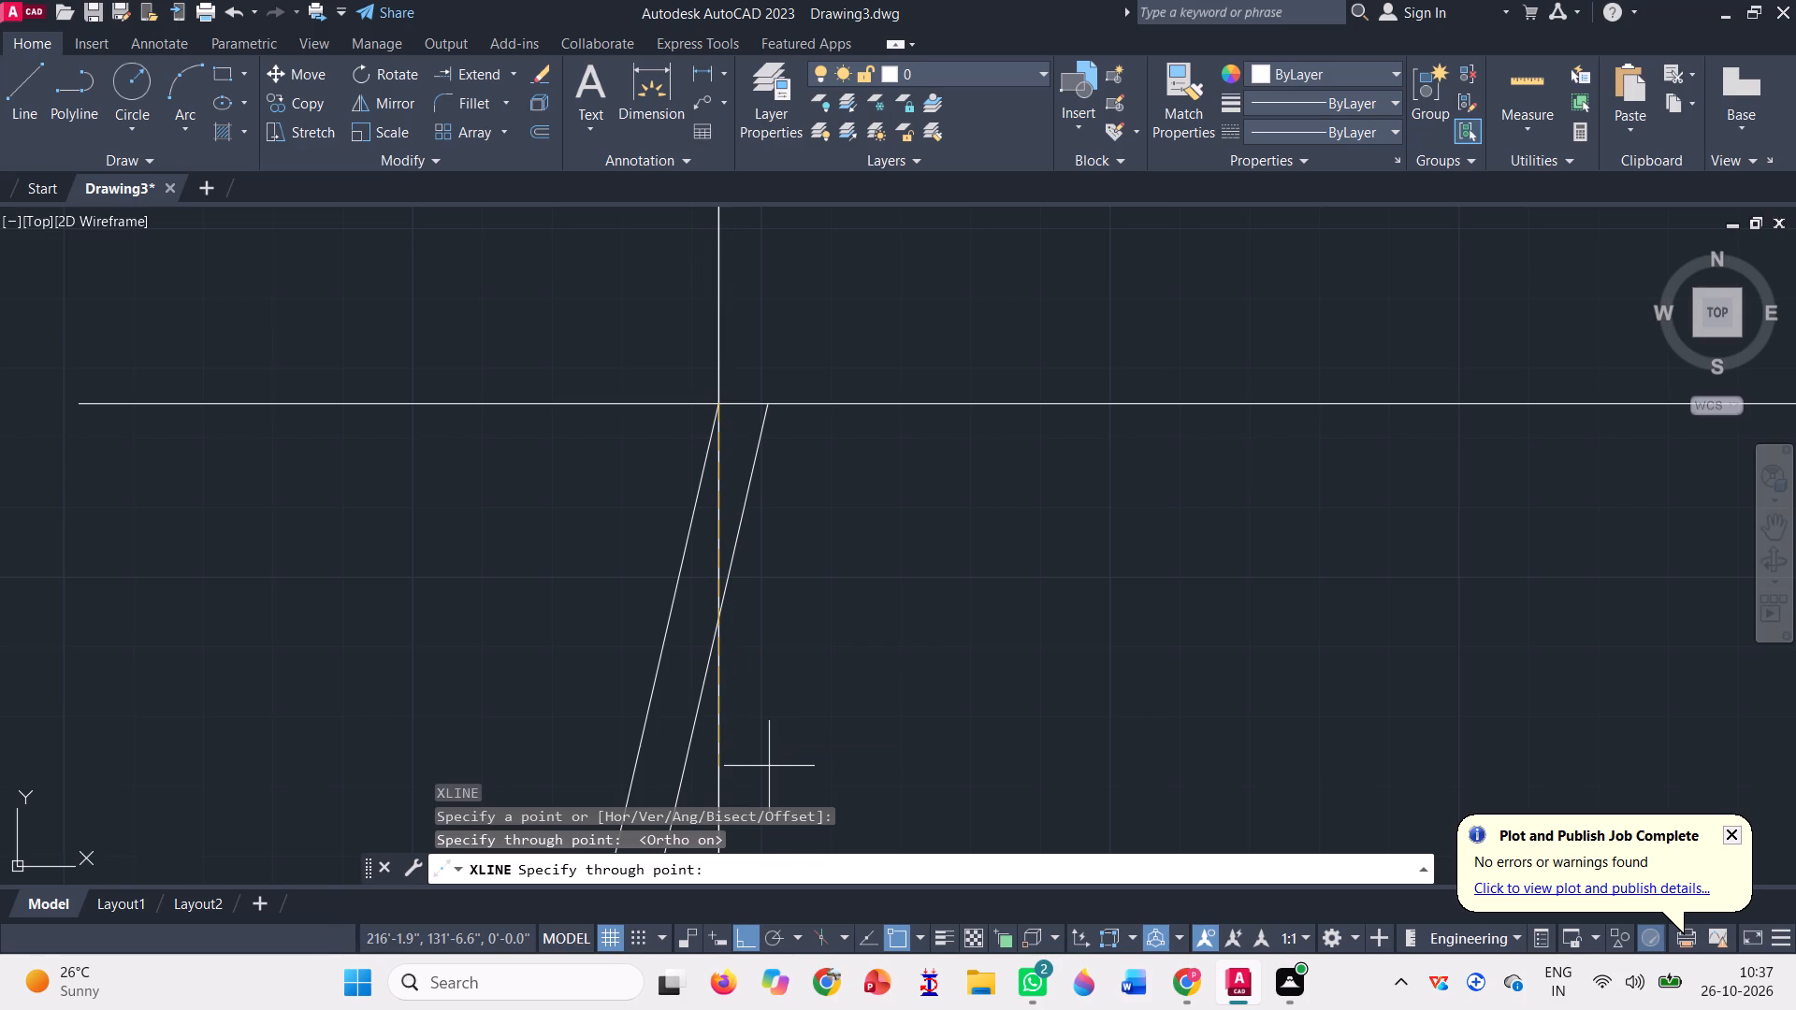
{"action": "key", "text": "space"}
{"action": "key", "text": "space"}
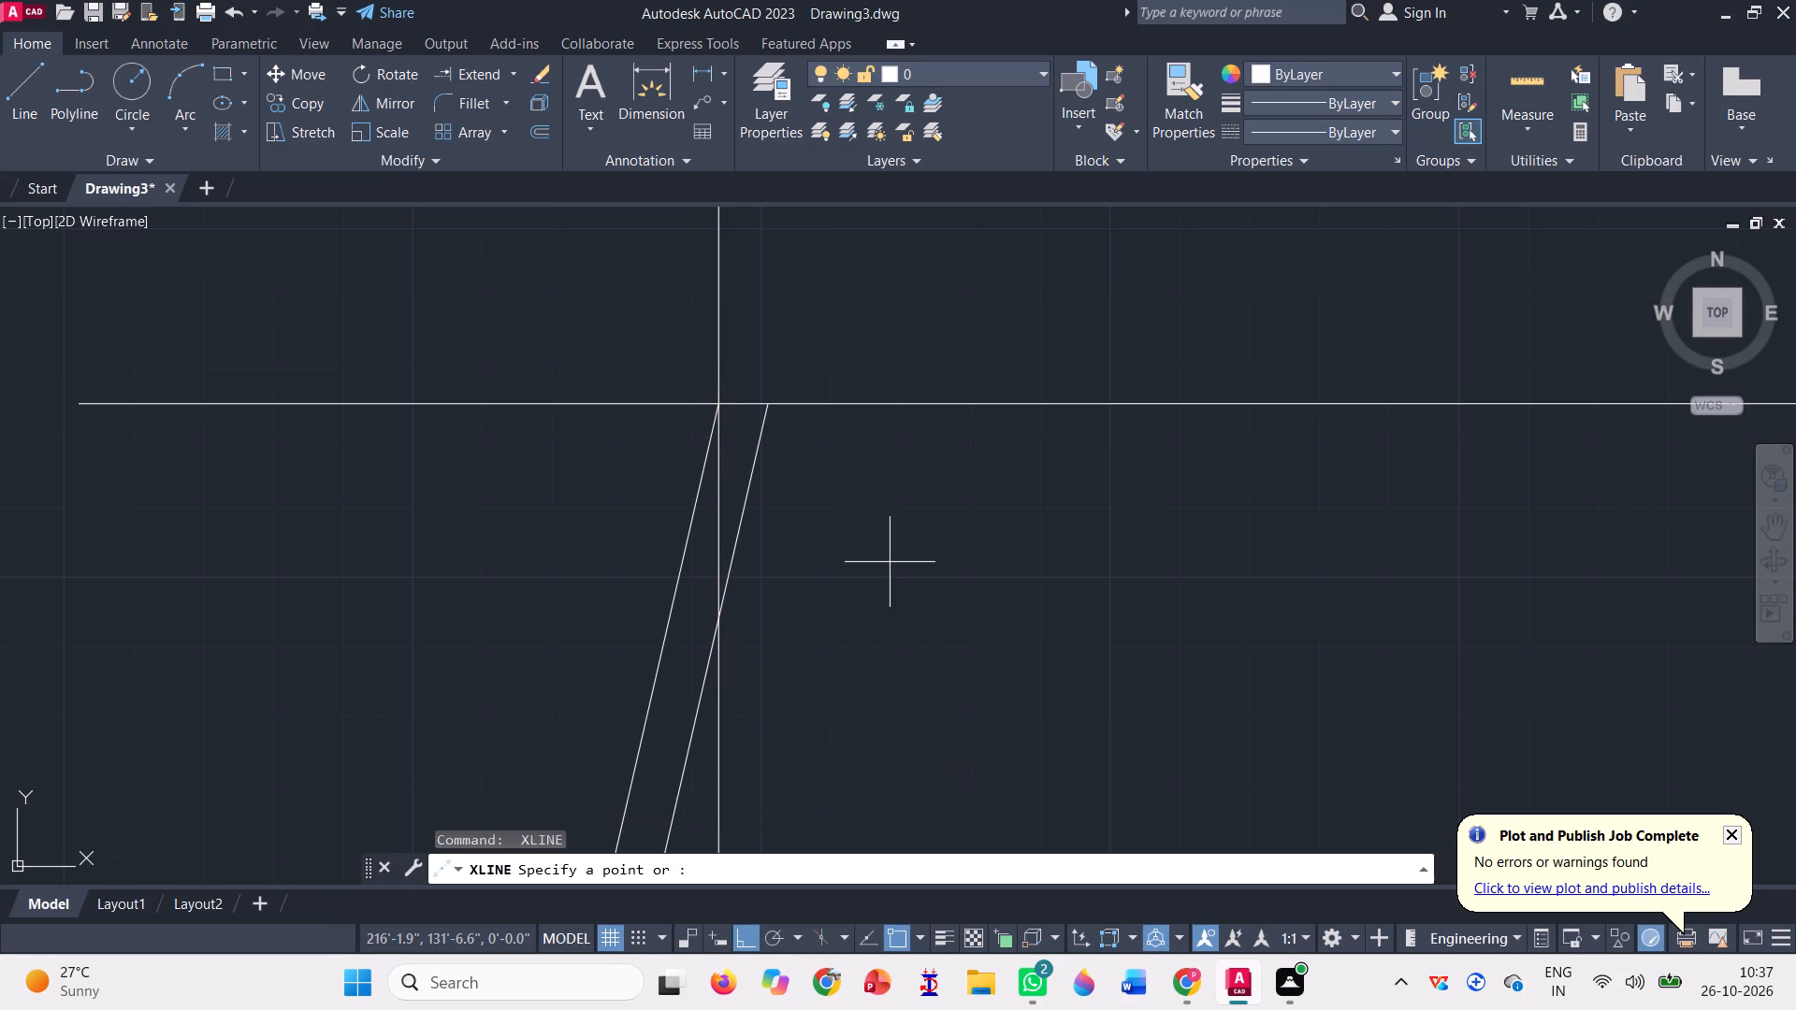
{"action": "left_click", "coordinate": [772, 410]}
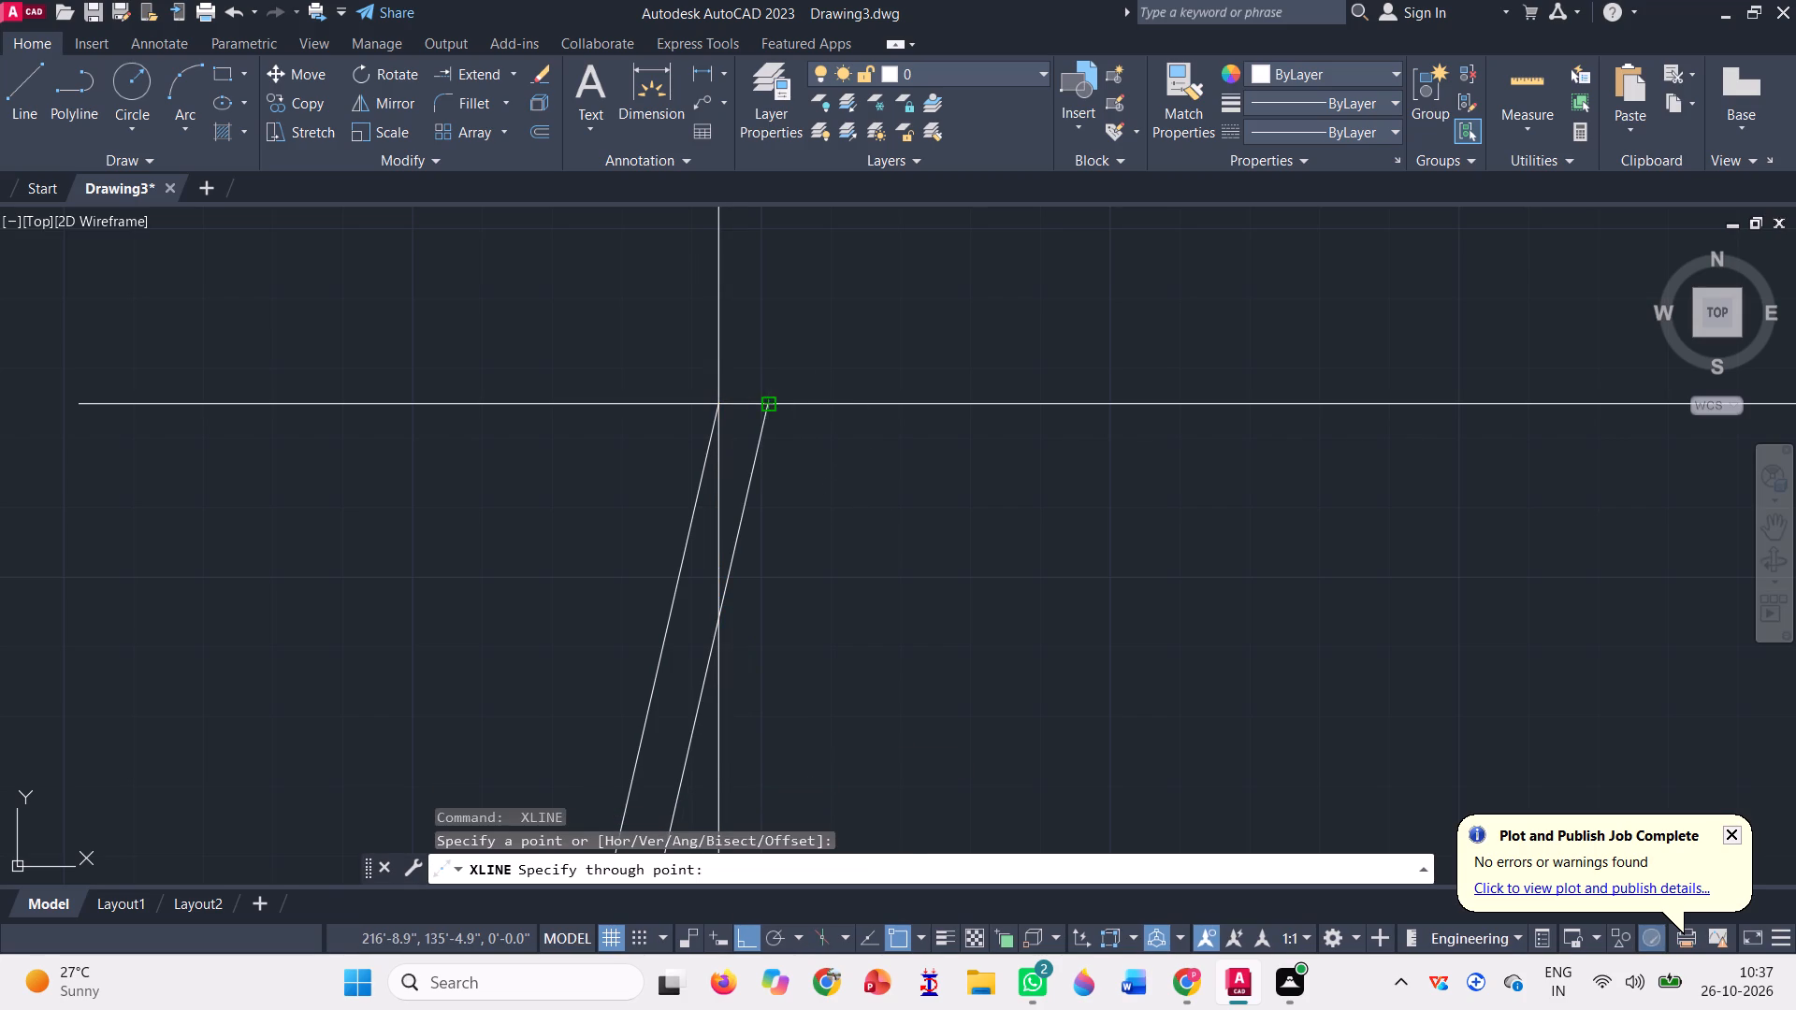
{"action": "left_click", "coordinate": [782, 597]}
{"action": "key", "text": "space"}
Copy the two vertical construction lines about 120' east, into the empty area beyond the layout.
{"action": "scroll", "coordinate": [782, 597], "scroll_direction": "down", "scroll_amount": 2}
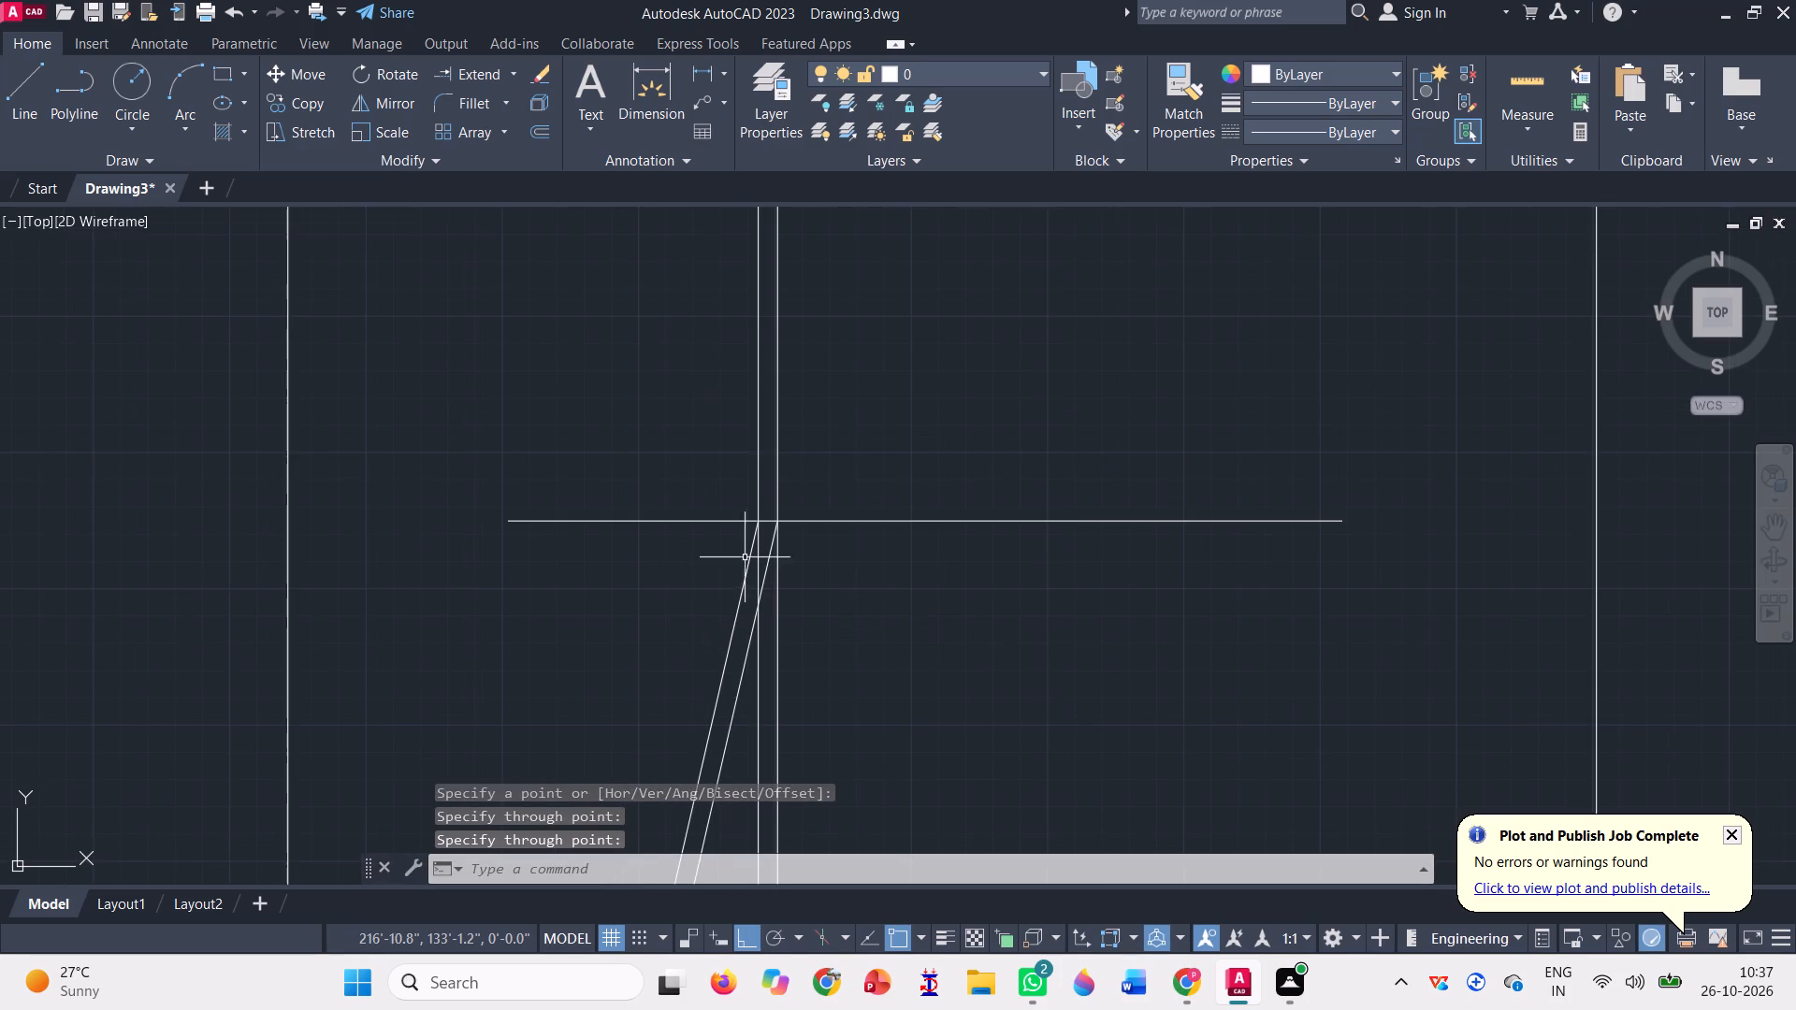
{"action": "left_click", "coordinate": [823, 411]}
{"action": "left_click", "coordinate": [761, 404]}
{"action": "left_click", "coordinate": [767, 416]}
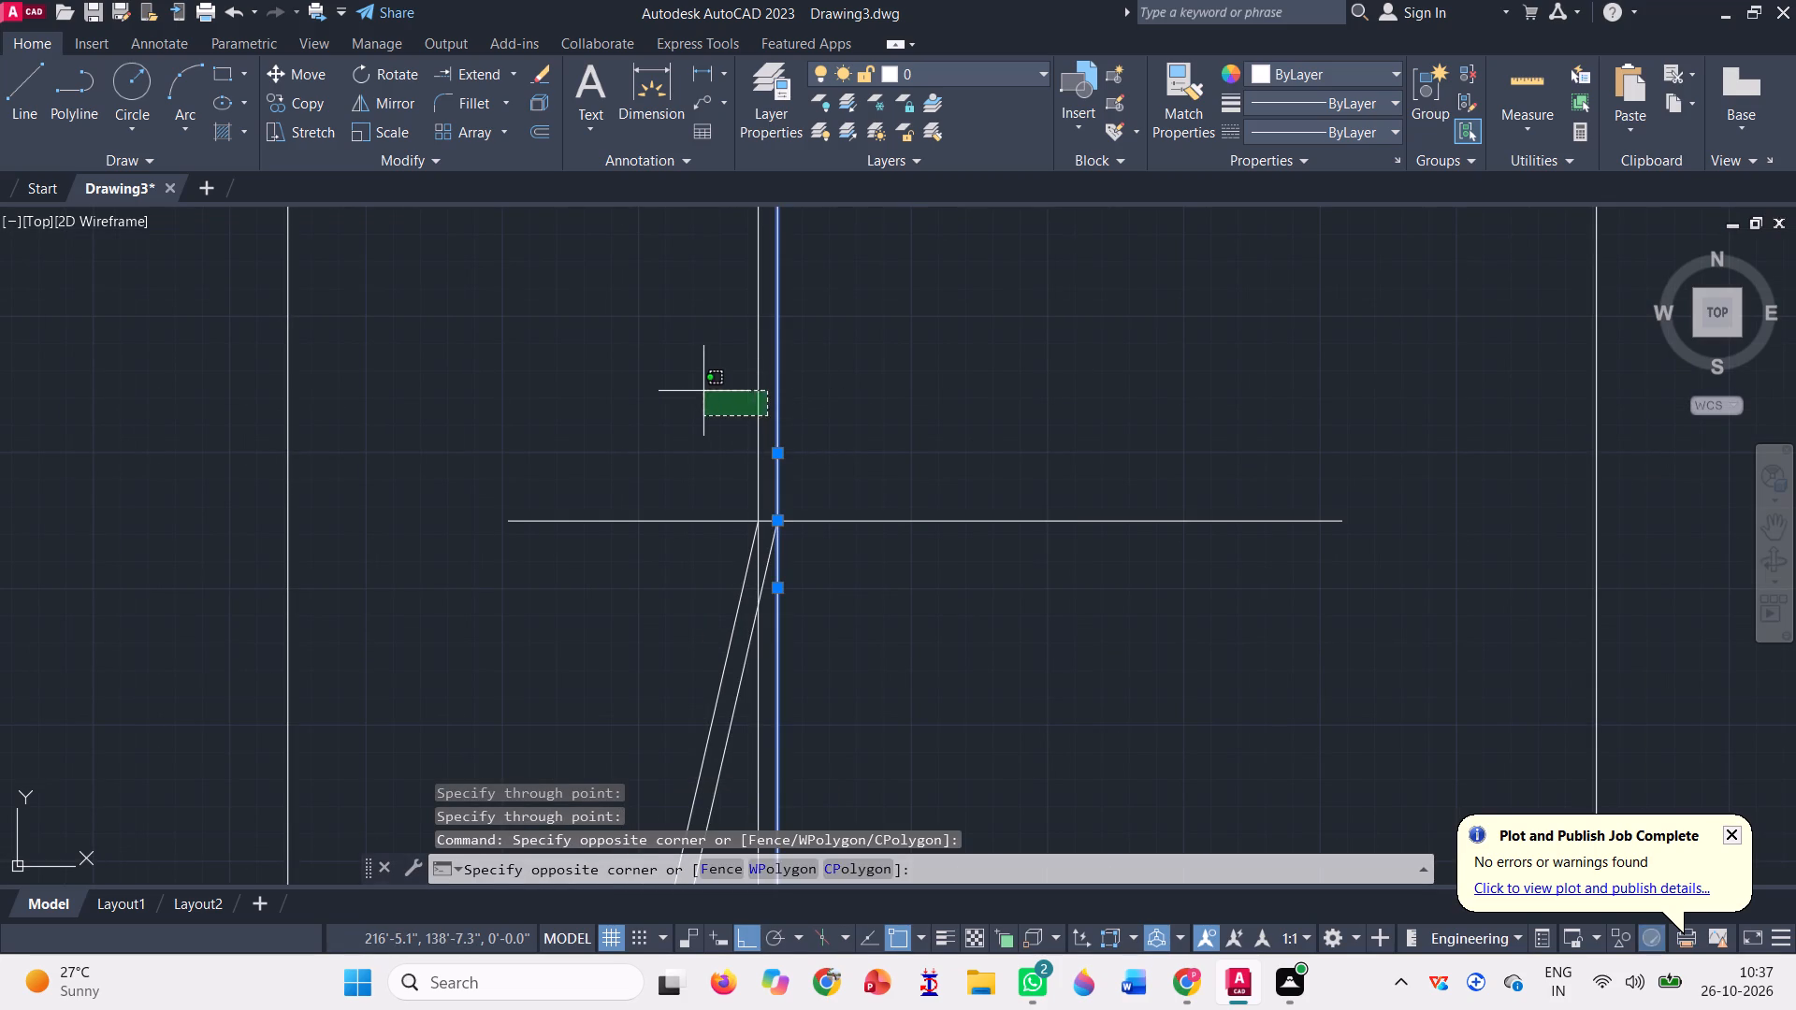
{"action": "left_click", "coordinate": [703, 391]}
{"action": "type", "text": "co"}
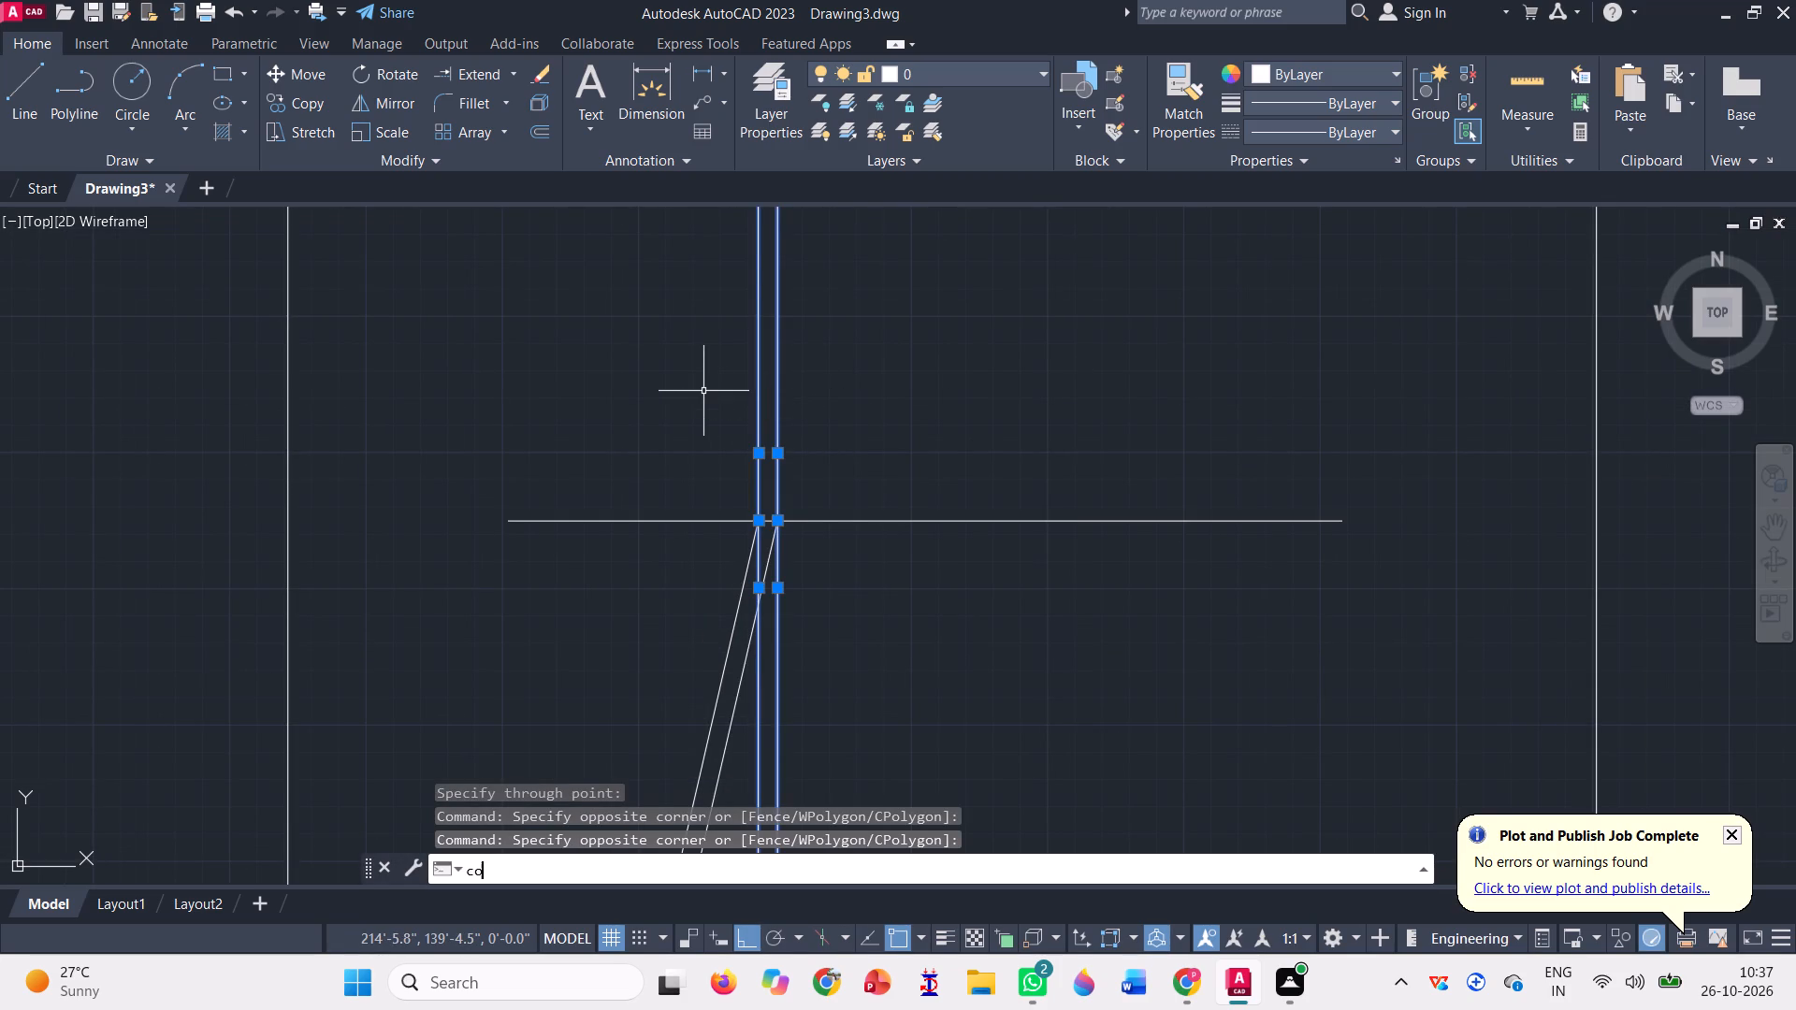
{"action": "key", "text": "space"}
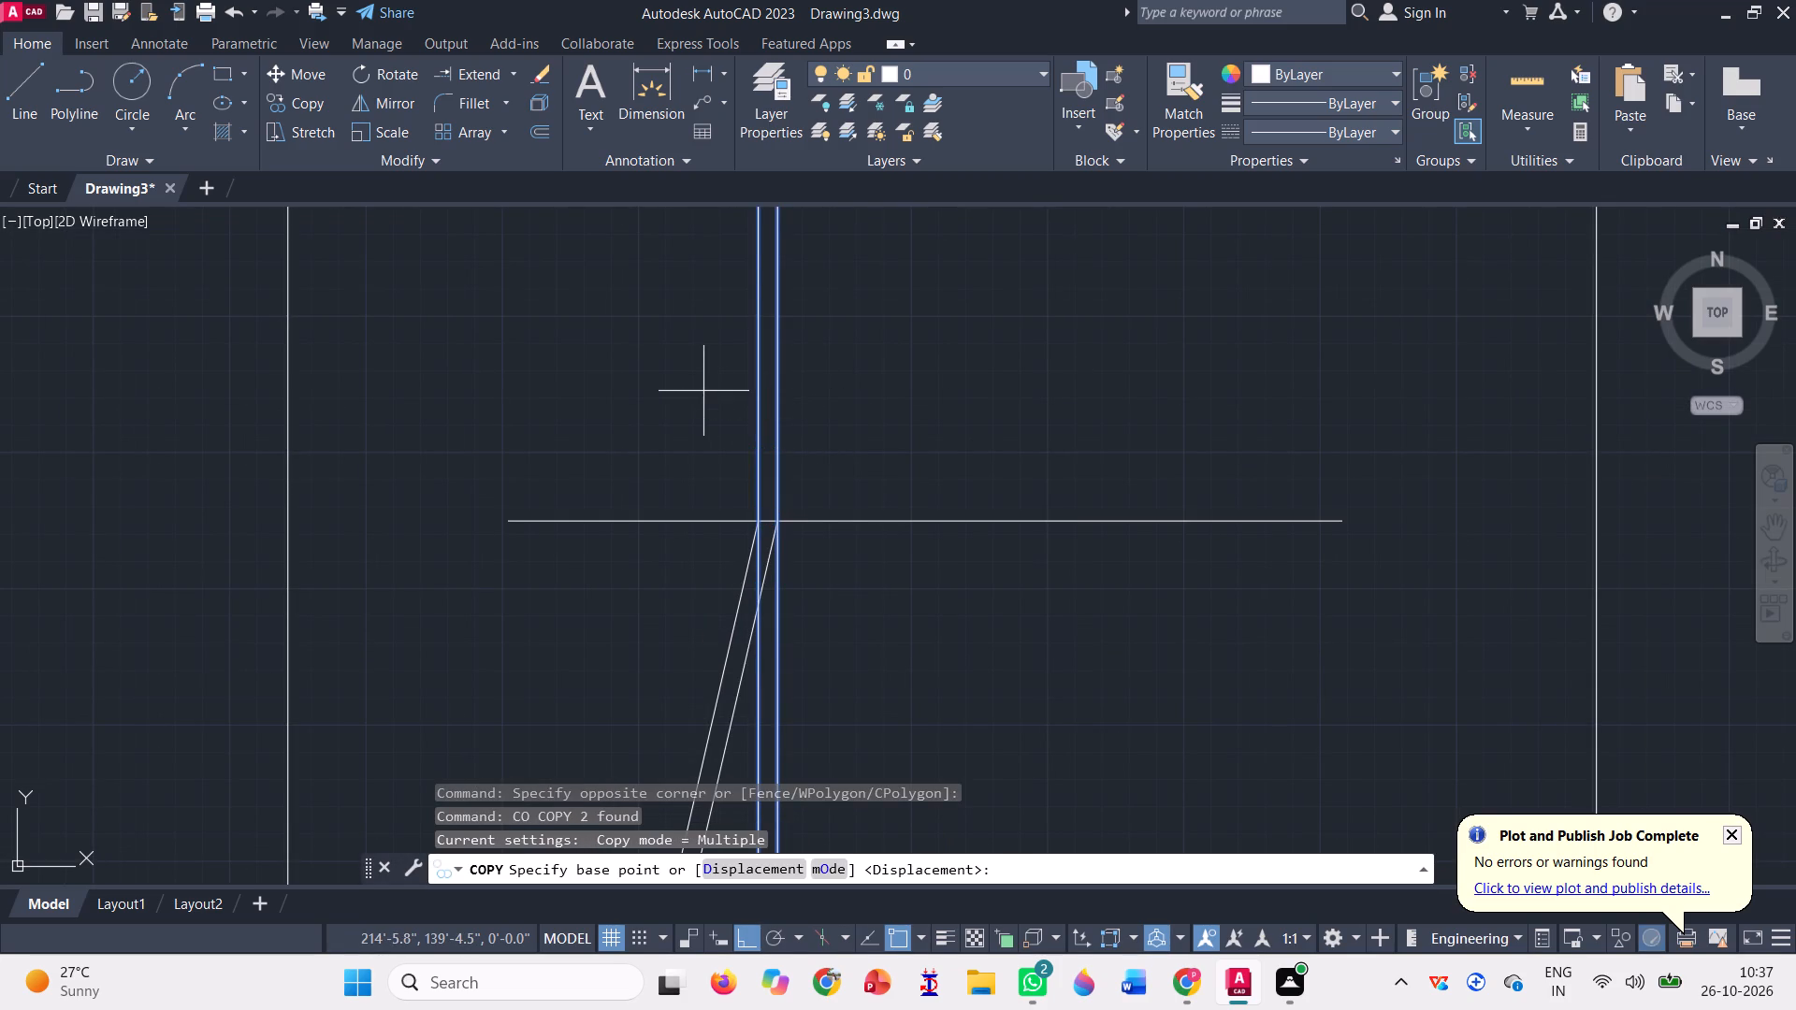
{"action": "left_click", "coordinate": [752, 518]}
{"action": "scroll", "coordinate": [632, 468], "scroll_direction": "down", "scroll_amount": 6}
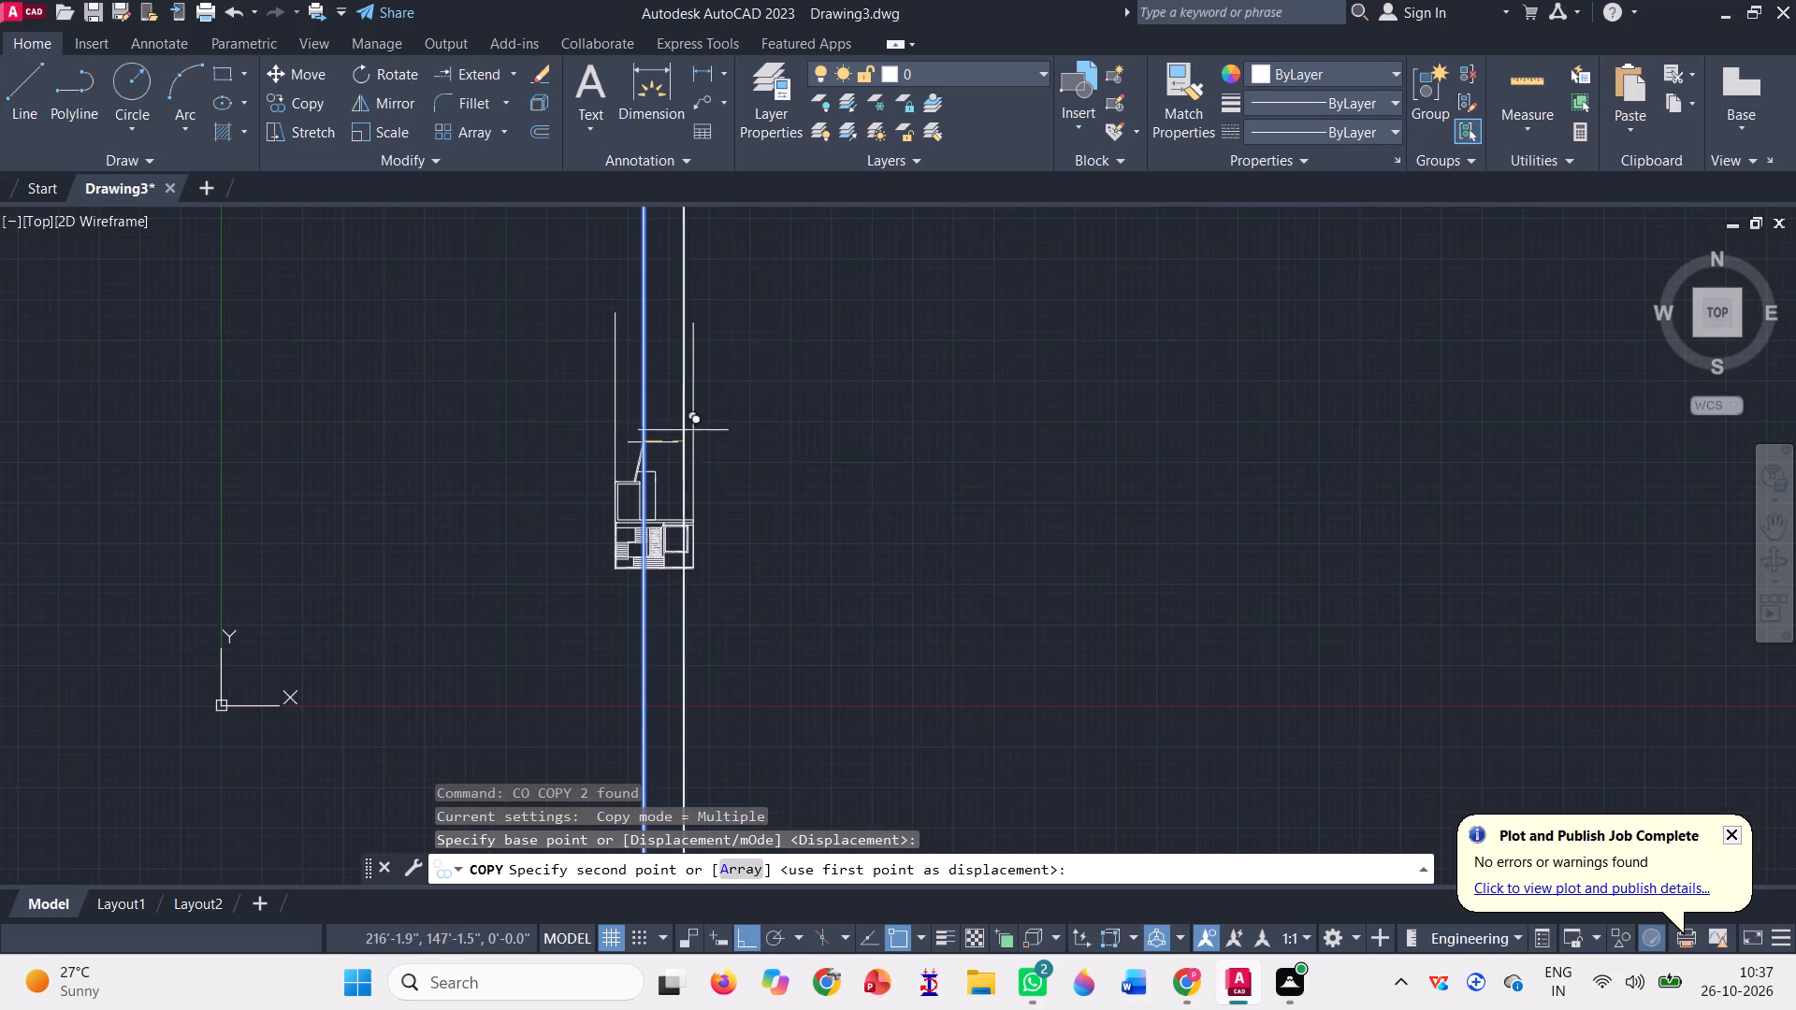
{"action": "left_click", "coordinate": [877, 471]}
{"action": "key", "text": "Escape"}
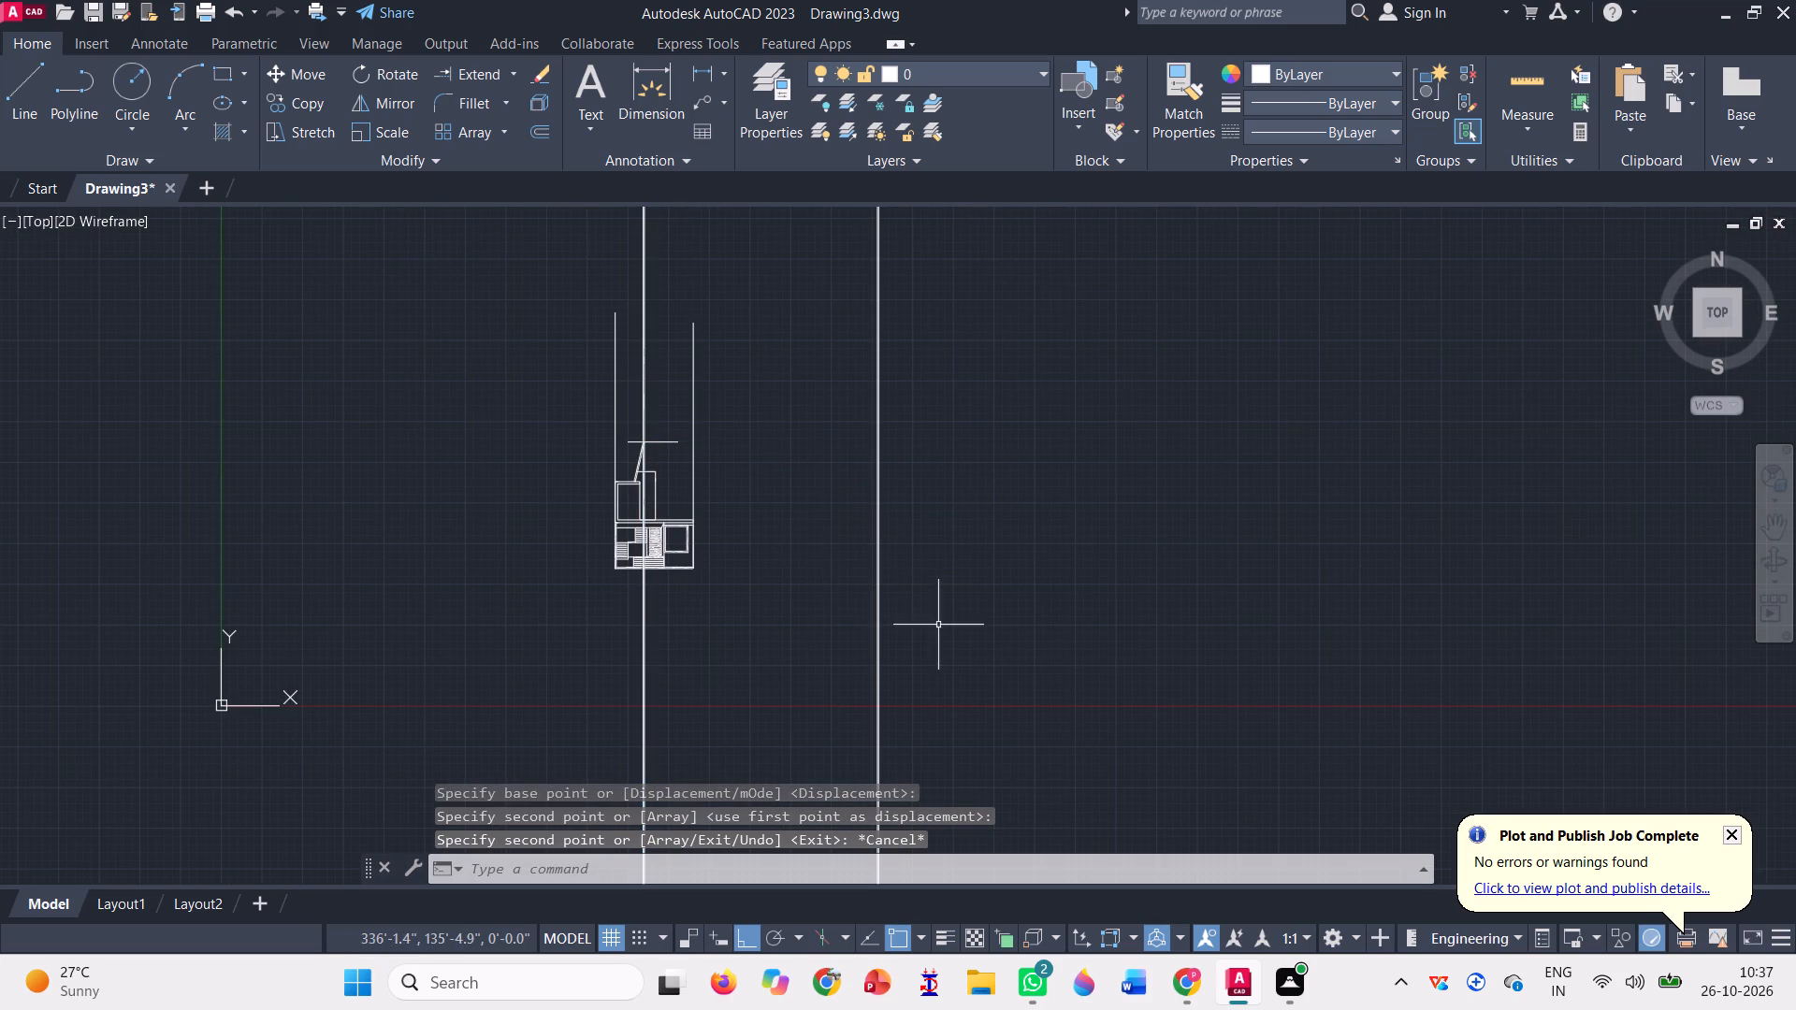
With Ortho on, rotate the copied pair of vertical construction lines east of the layout by 90° so they run horizontally.
{"action": "left_click", "coordinate": [941, 626]}
{"action": "left_click", "coordinate": [827, 552]}
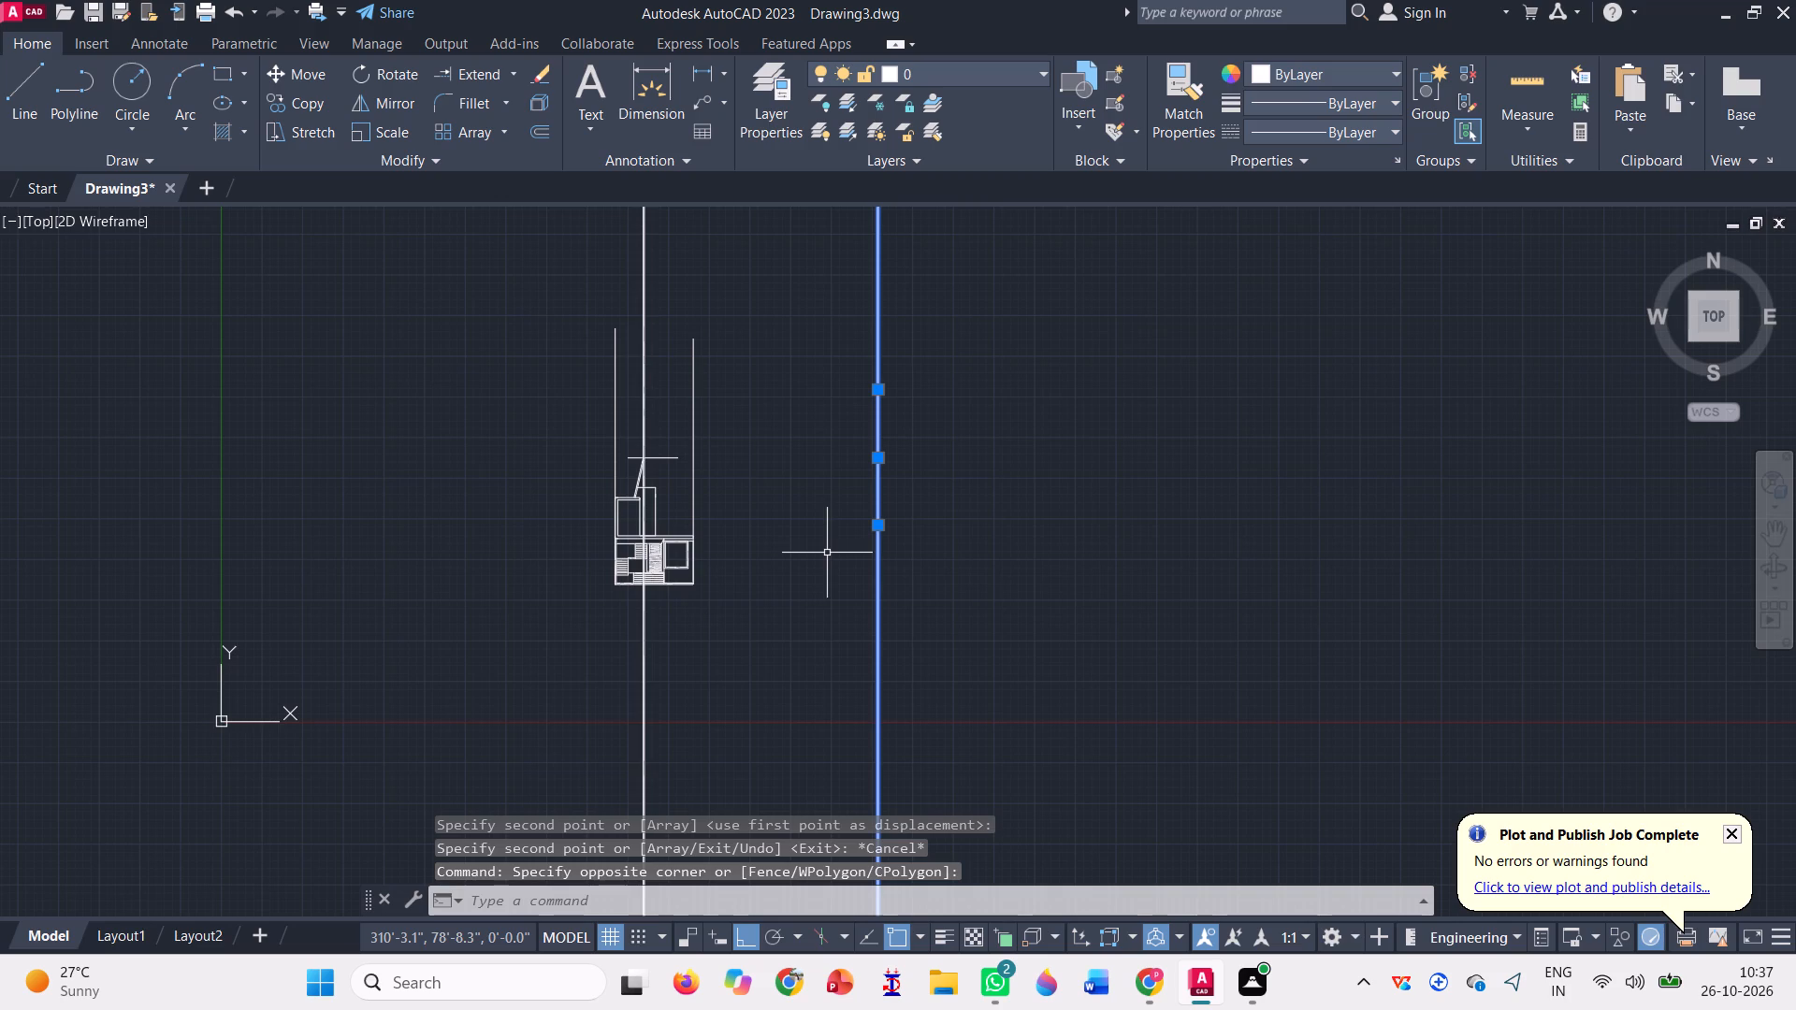
{"action": "left_click", "coordinate": [367, 69]}
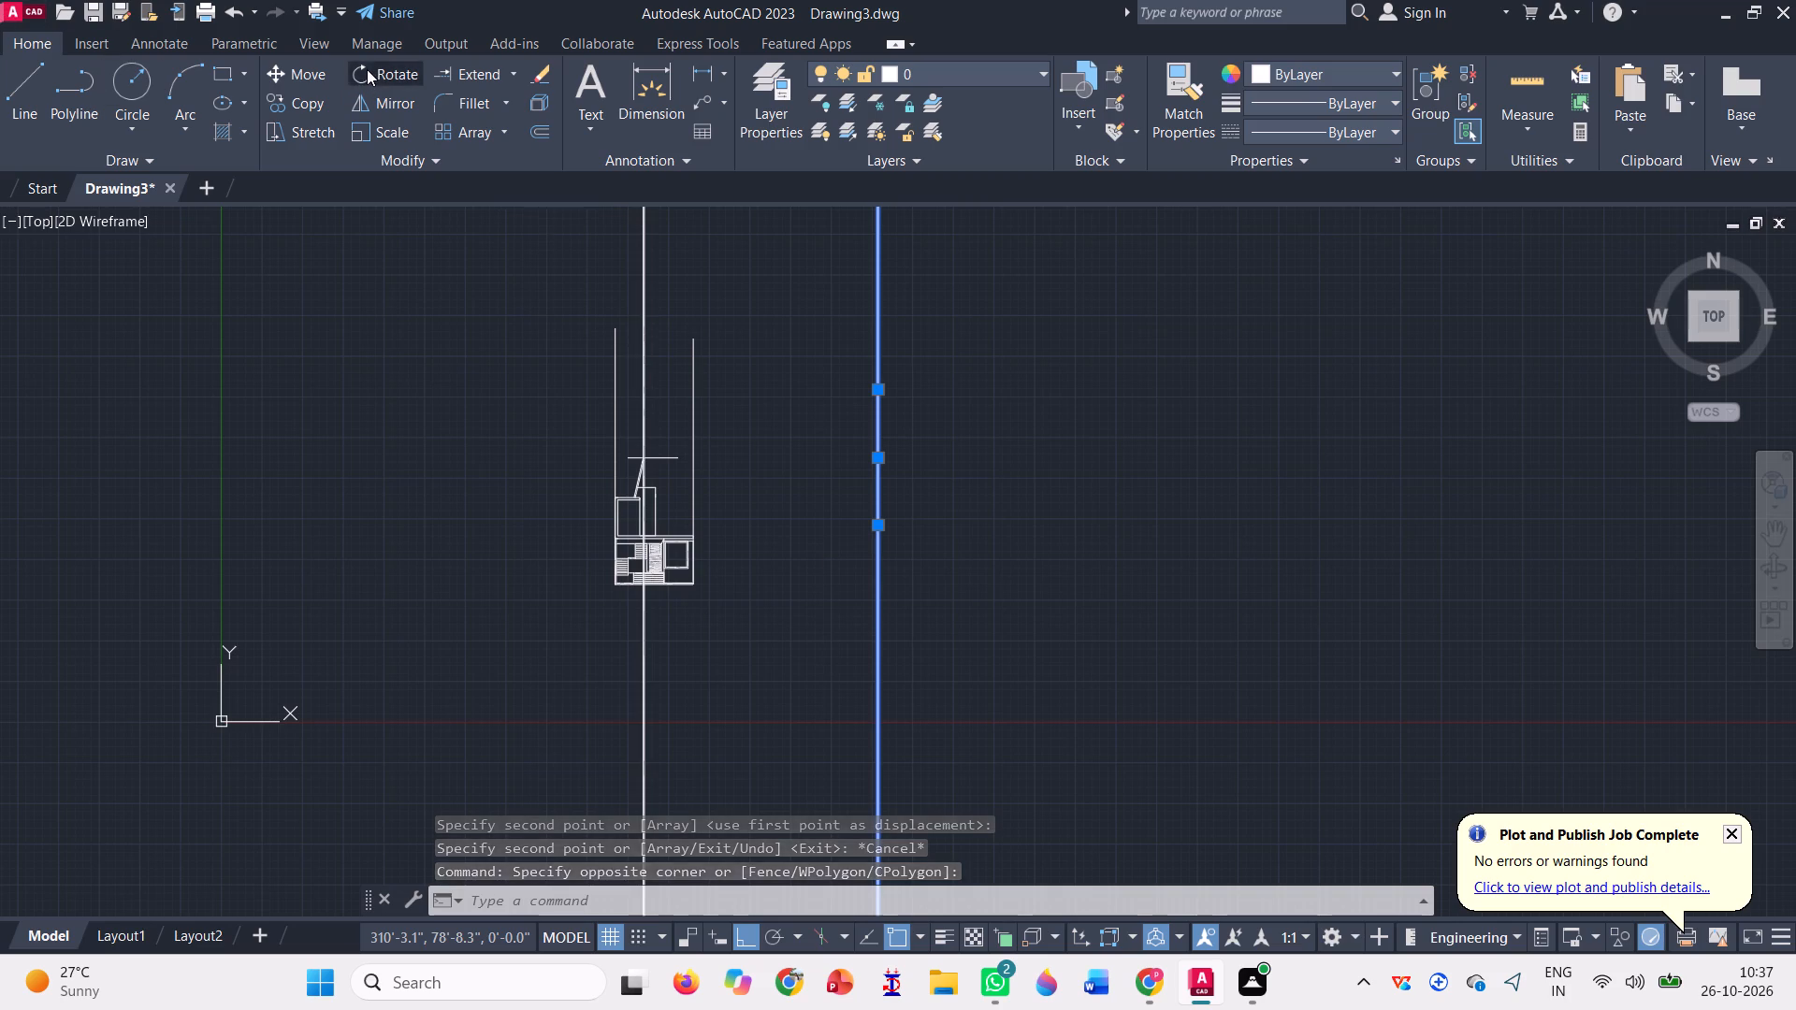
{"action": "left_click", "coordinate": [874, 697]}
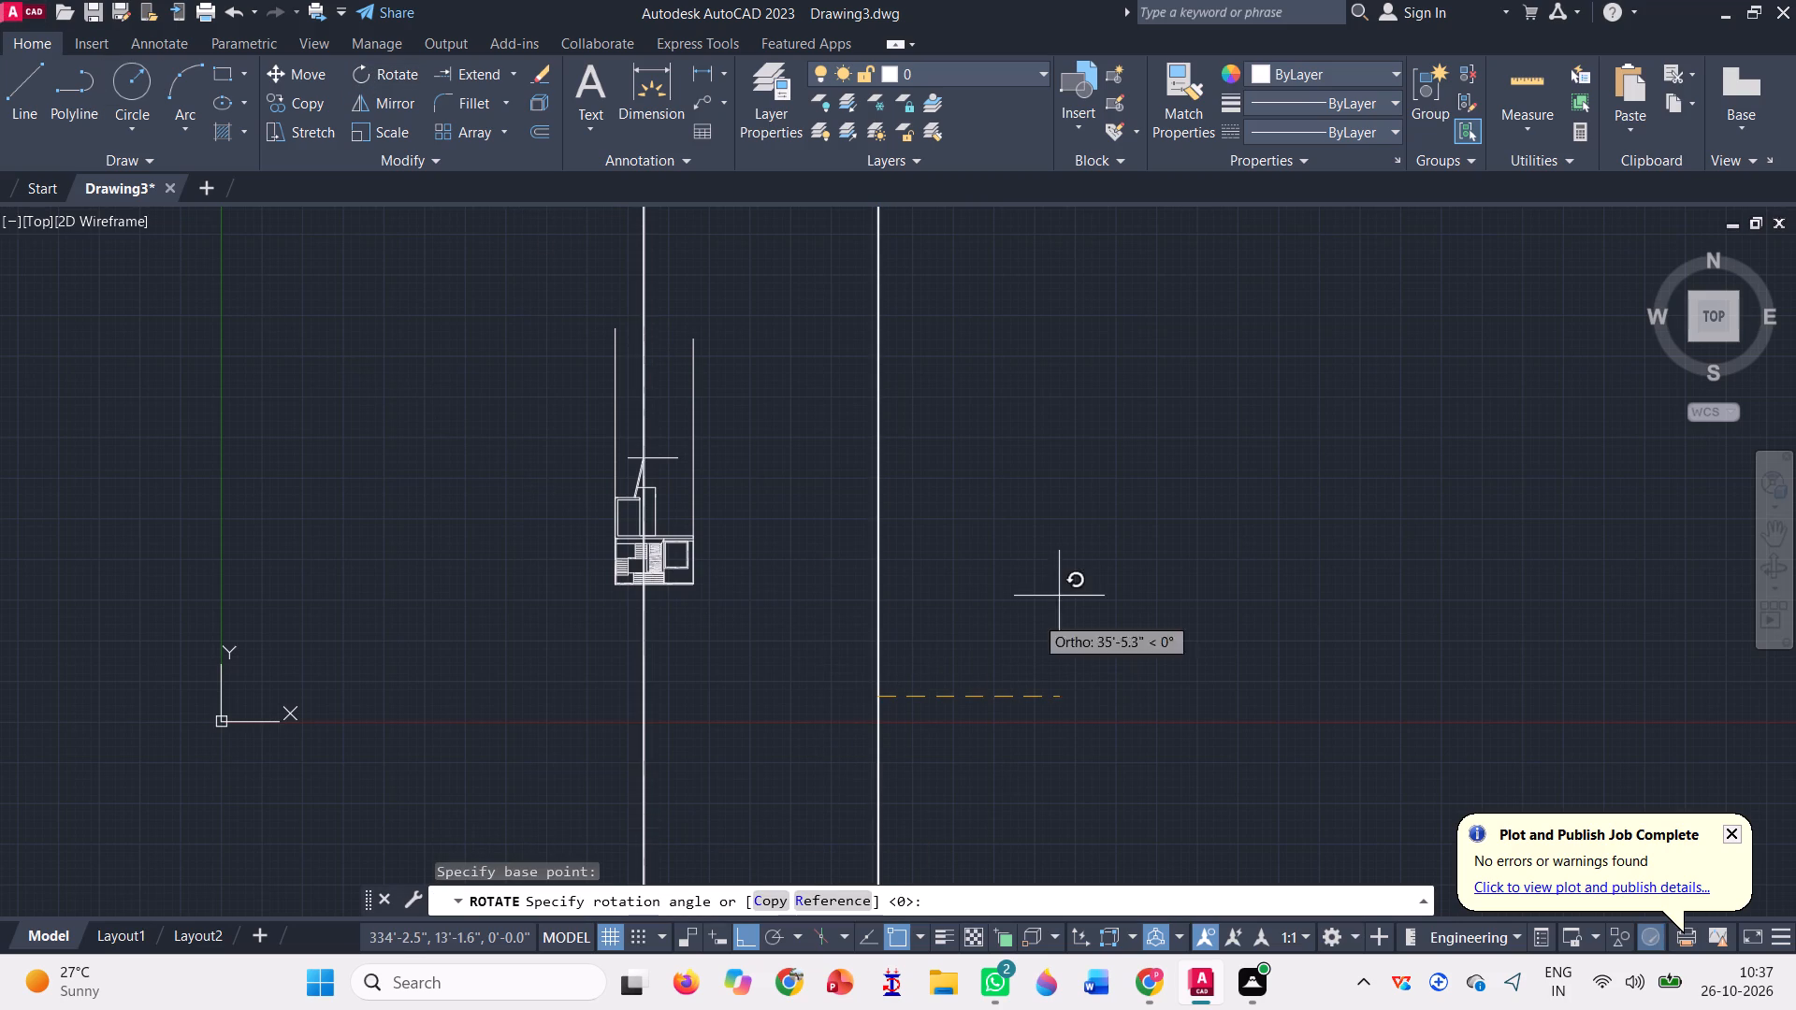
{"action": "left_click", "coordinate": [864, 476]}
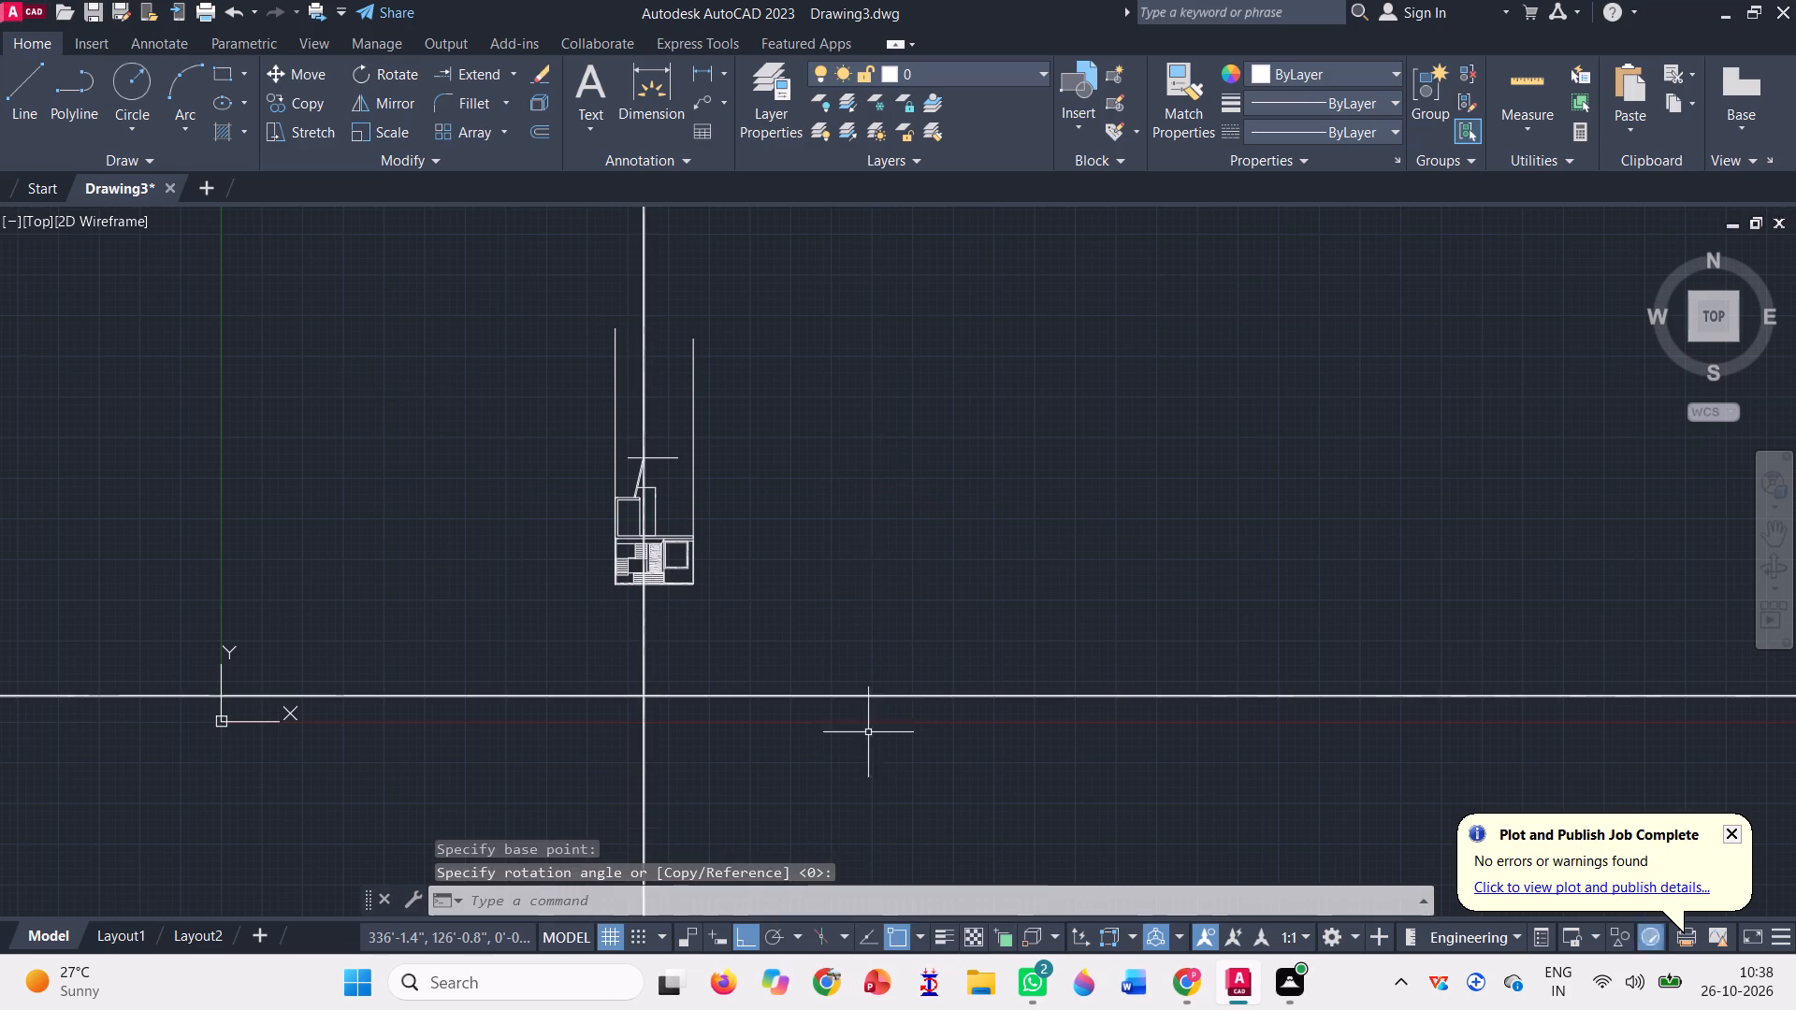
Move the two horizontal construction lines straight north along the east vertical construction line, up to the slanted lines' top ends.
{"action": "scroll", "coordinate": [854, 776], "scroll_direction": "up", "scroll_amount": 1}
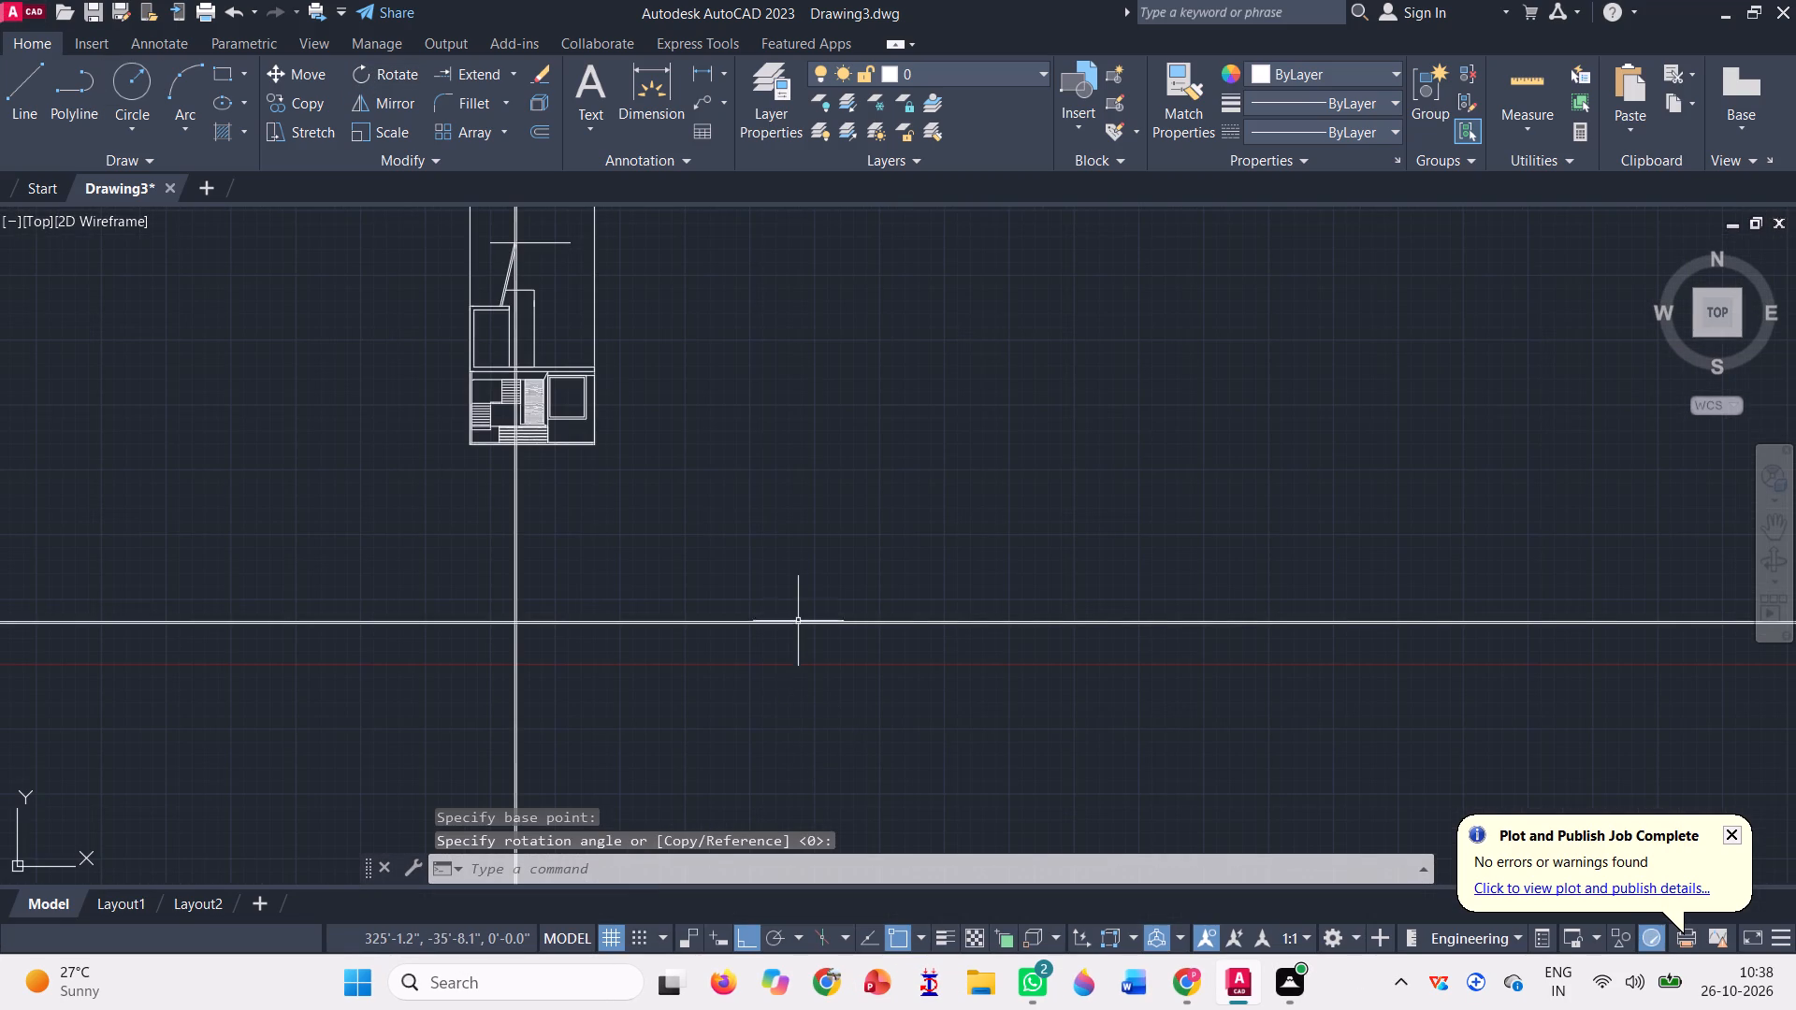
{"action": "left_click", "coordinate": [798, 613]}
{"action": "left_click", "coordinate": [796, 727]}
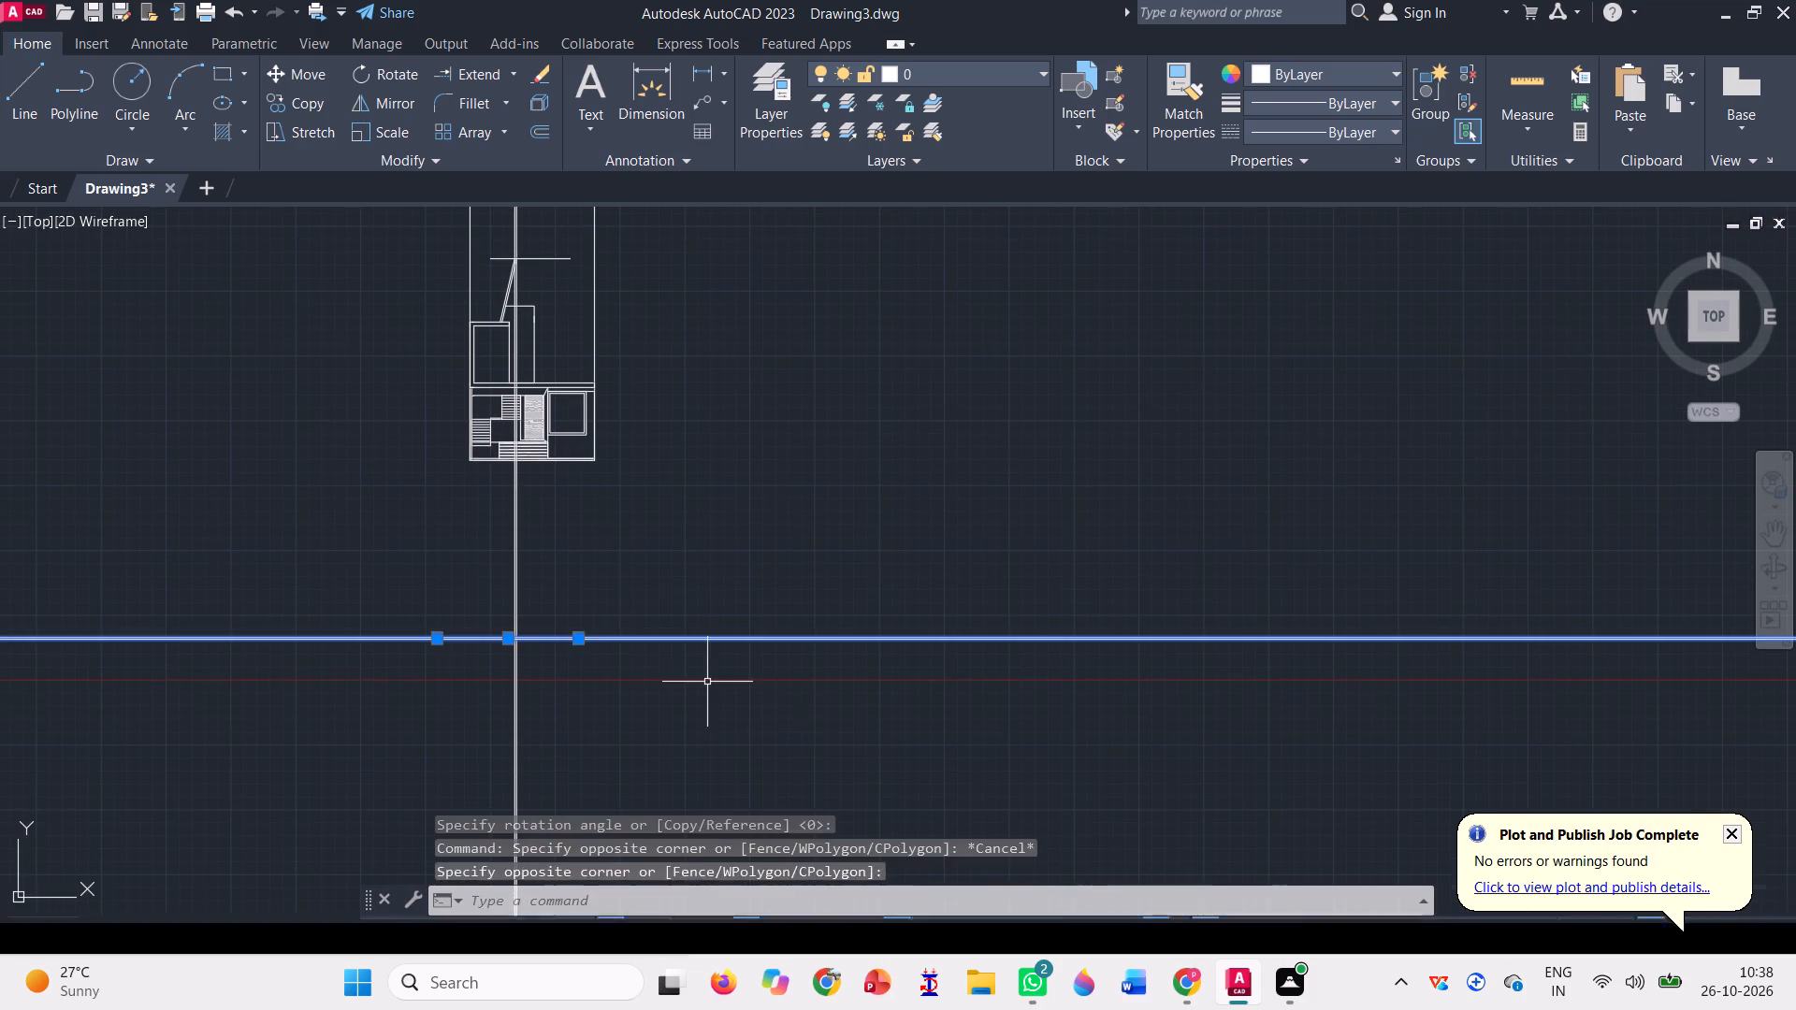
{"action": "type", "text": "m"}
{"action": "key", "text": "space"}
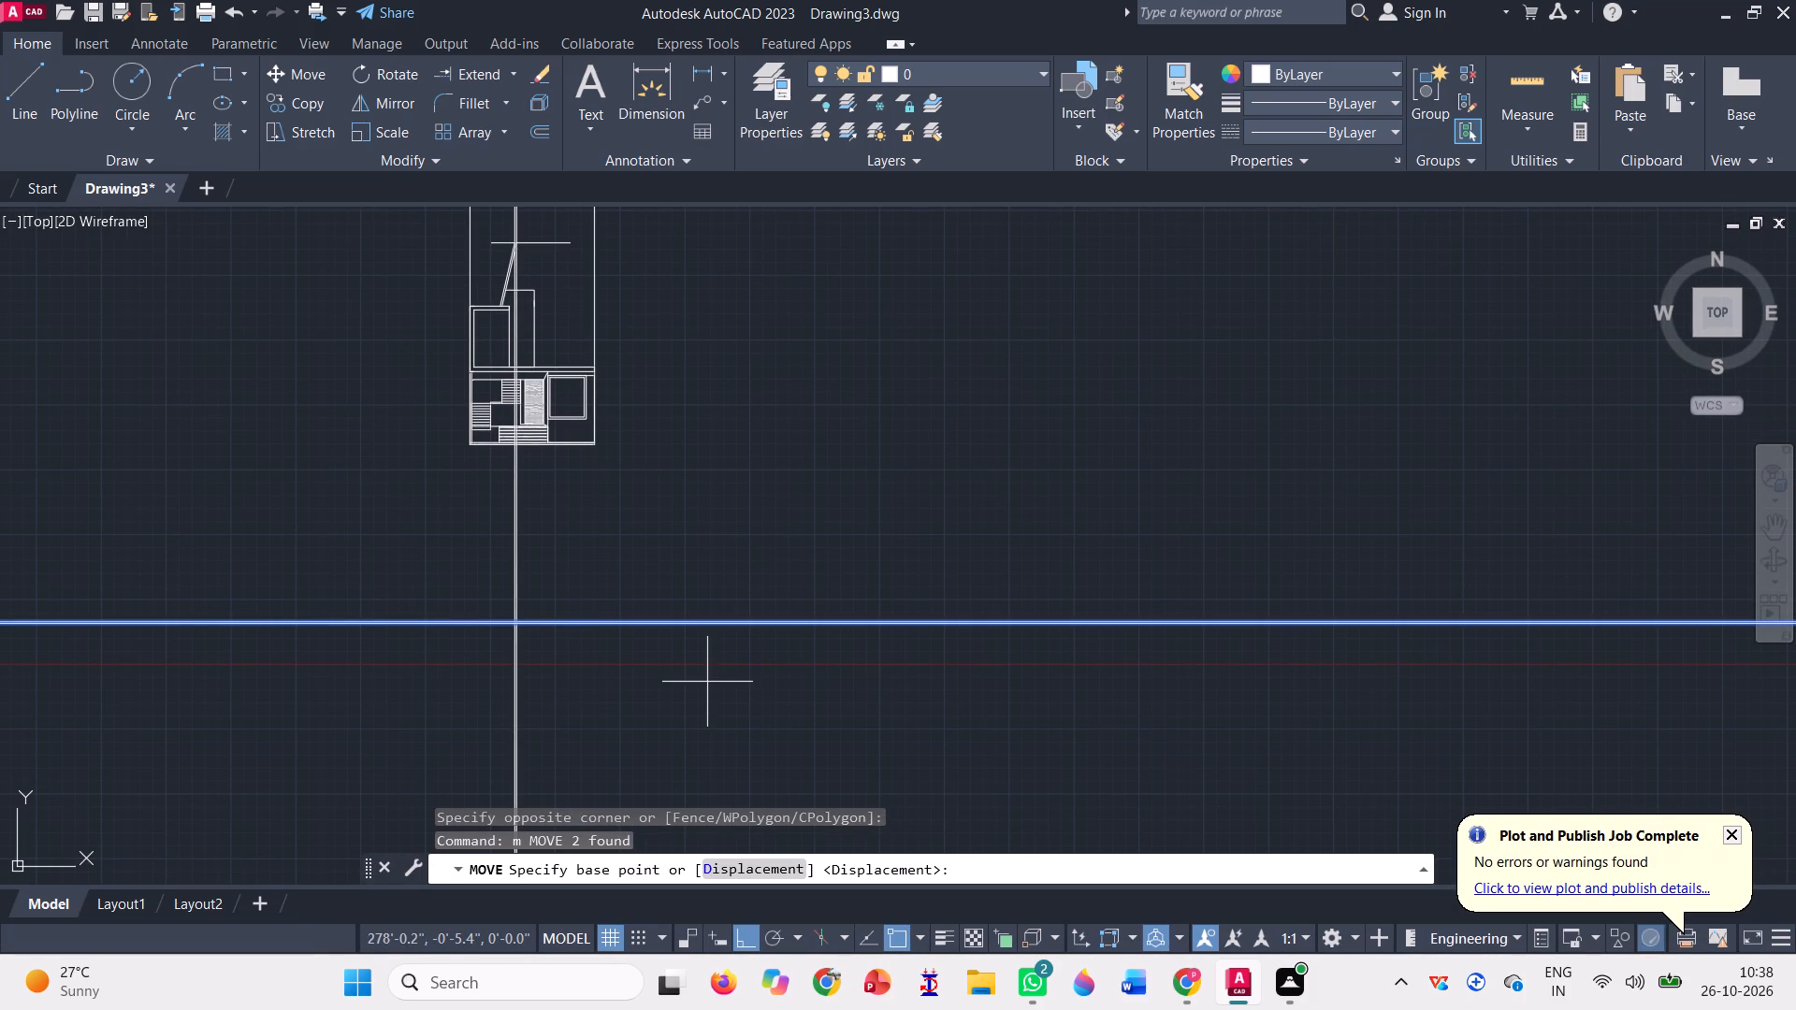
{"action": "scroll", "coordinate": [502, 606], "scroll_direction": "up", "scroll_amount": 4}
{"action": "scroll", "coordinate": [572, 708], "scroll_direction": "up", "scroll_amount": 3}
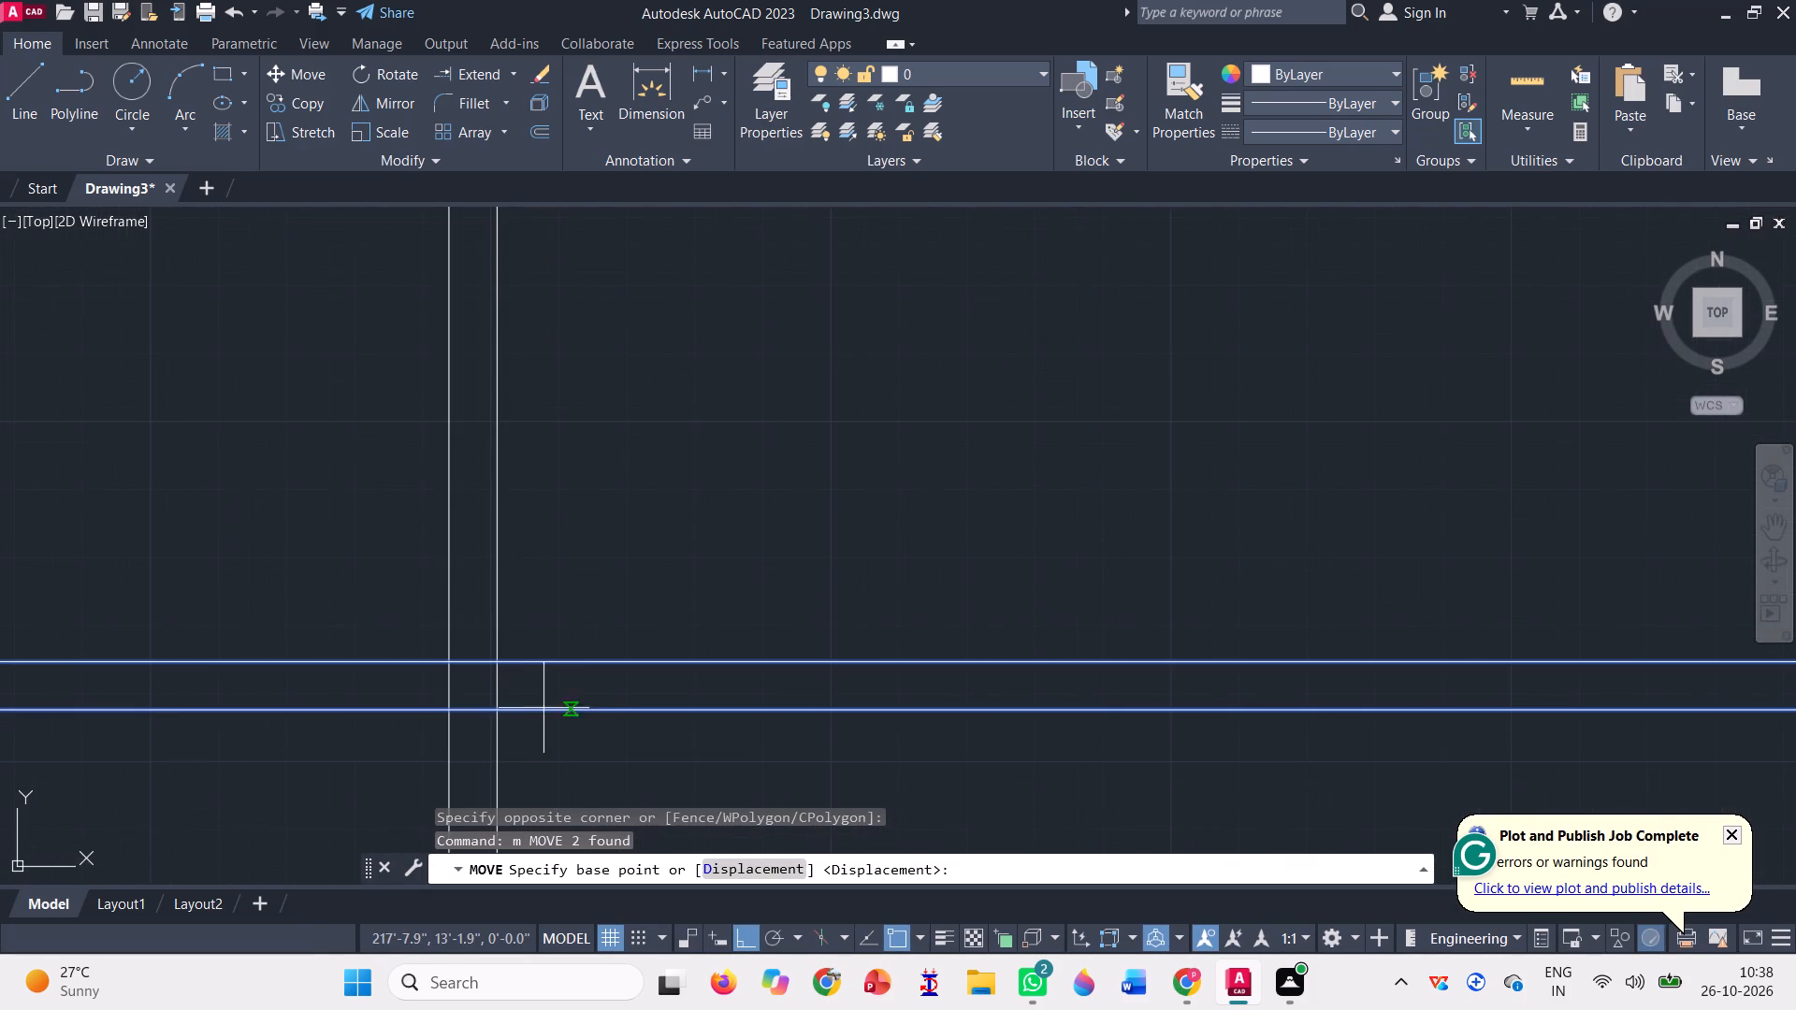
{"action": "left_click", "coordinate": [495, 715]}
{"action": "scroll", "coordinate": [515, 746], "scroll_direction": "down", "scroll_amount": 4}
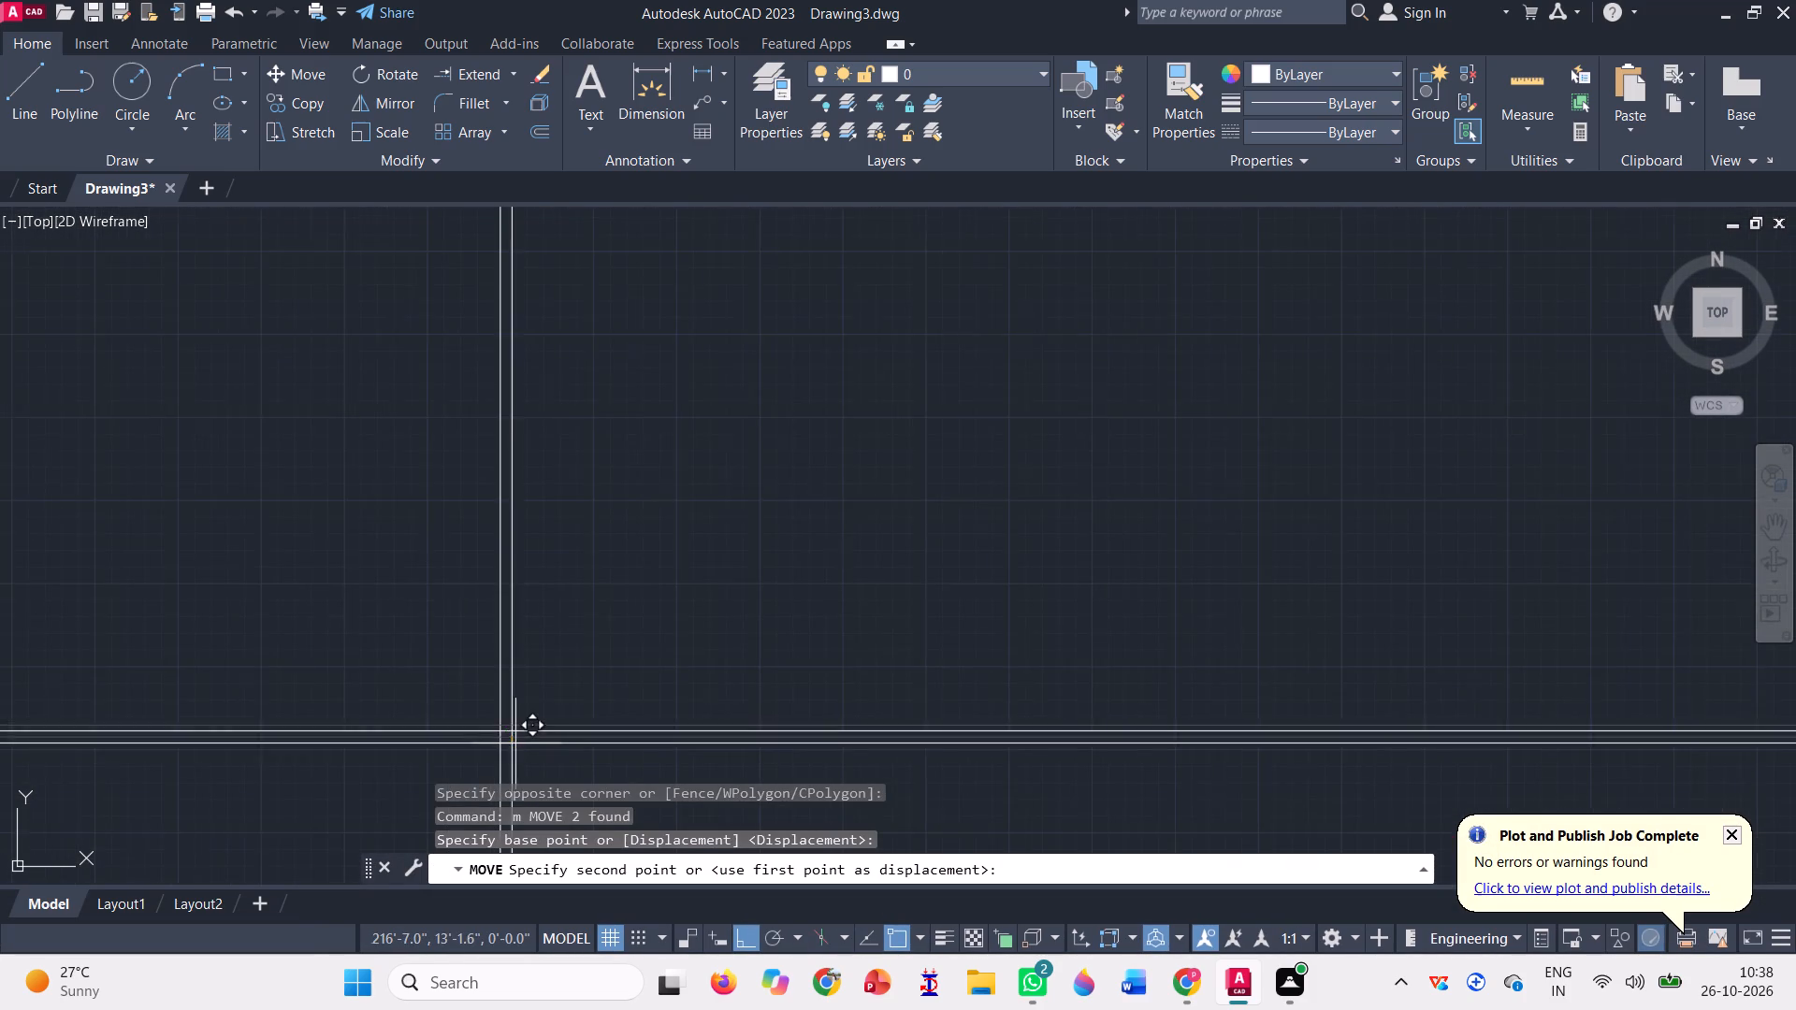
{"action": "scroll", "coordinate": [516, 693], "scroll_direction": "down", "scroll_amount": 2}
{"action": "scroll", "coordinate": [514, 583], "scroll_direction": "down", "scroll_amount": 1}
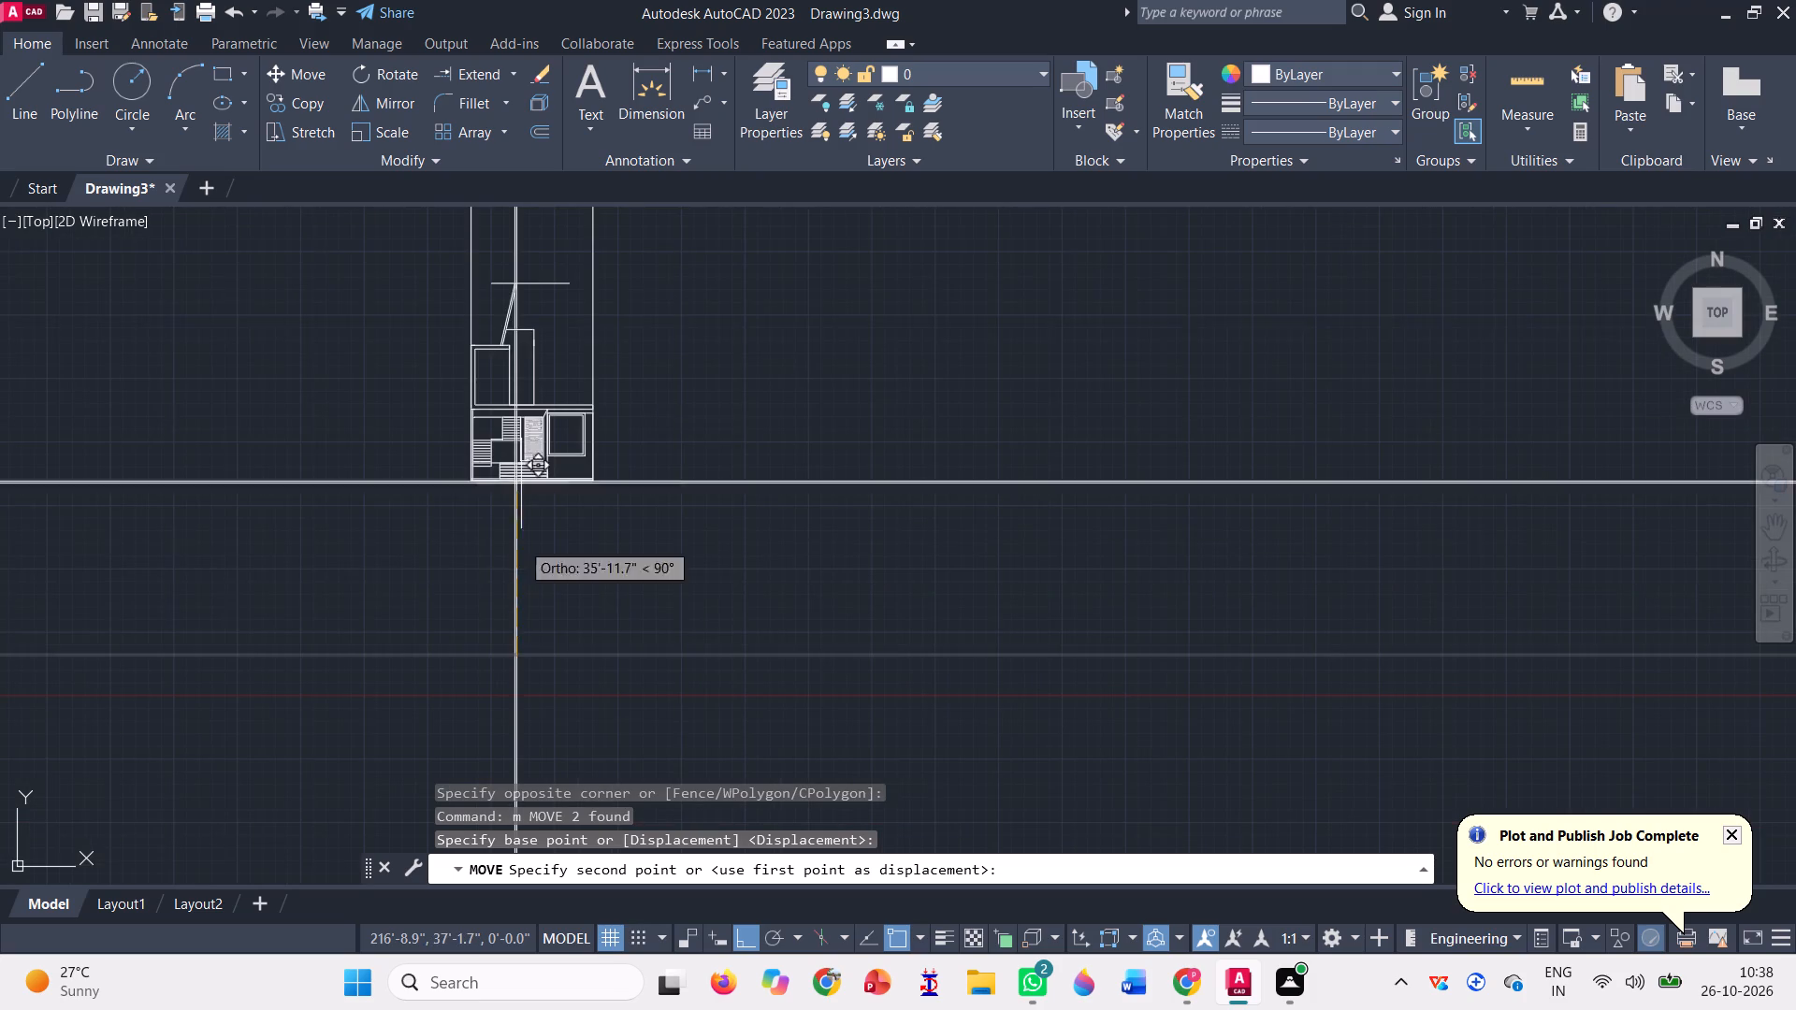
{"action": "scroll", "coordinate": [509, 221], "scroll_direction": "up", "scroll_amount": 3}
{"action": "scroll", "coordinate": [517, 498], "scroll_direction": "up", "scroll_amount": 3}
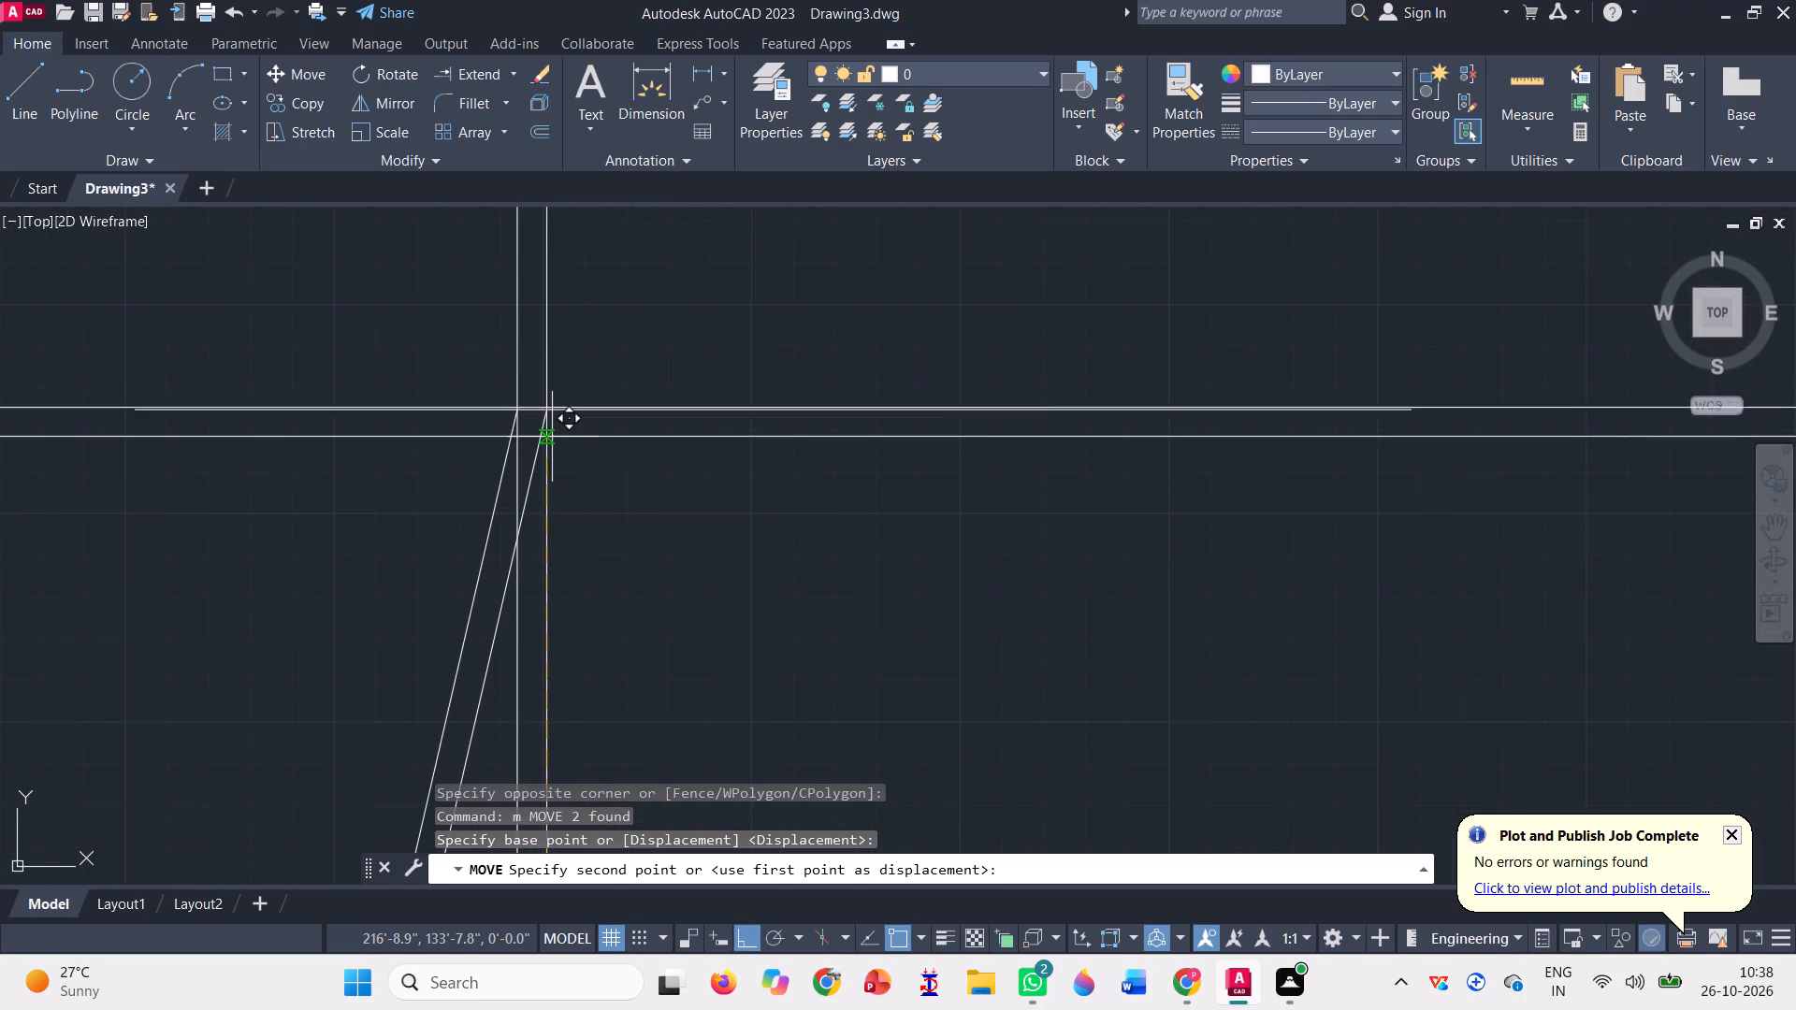
{"action": "scroll", "coordinate": [554, 424], "scroll_direction": "up", "scroll_amount": 3}
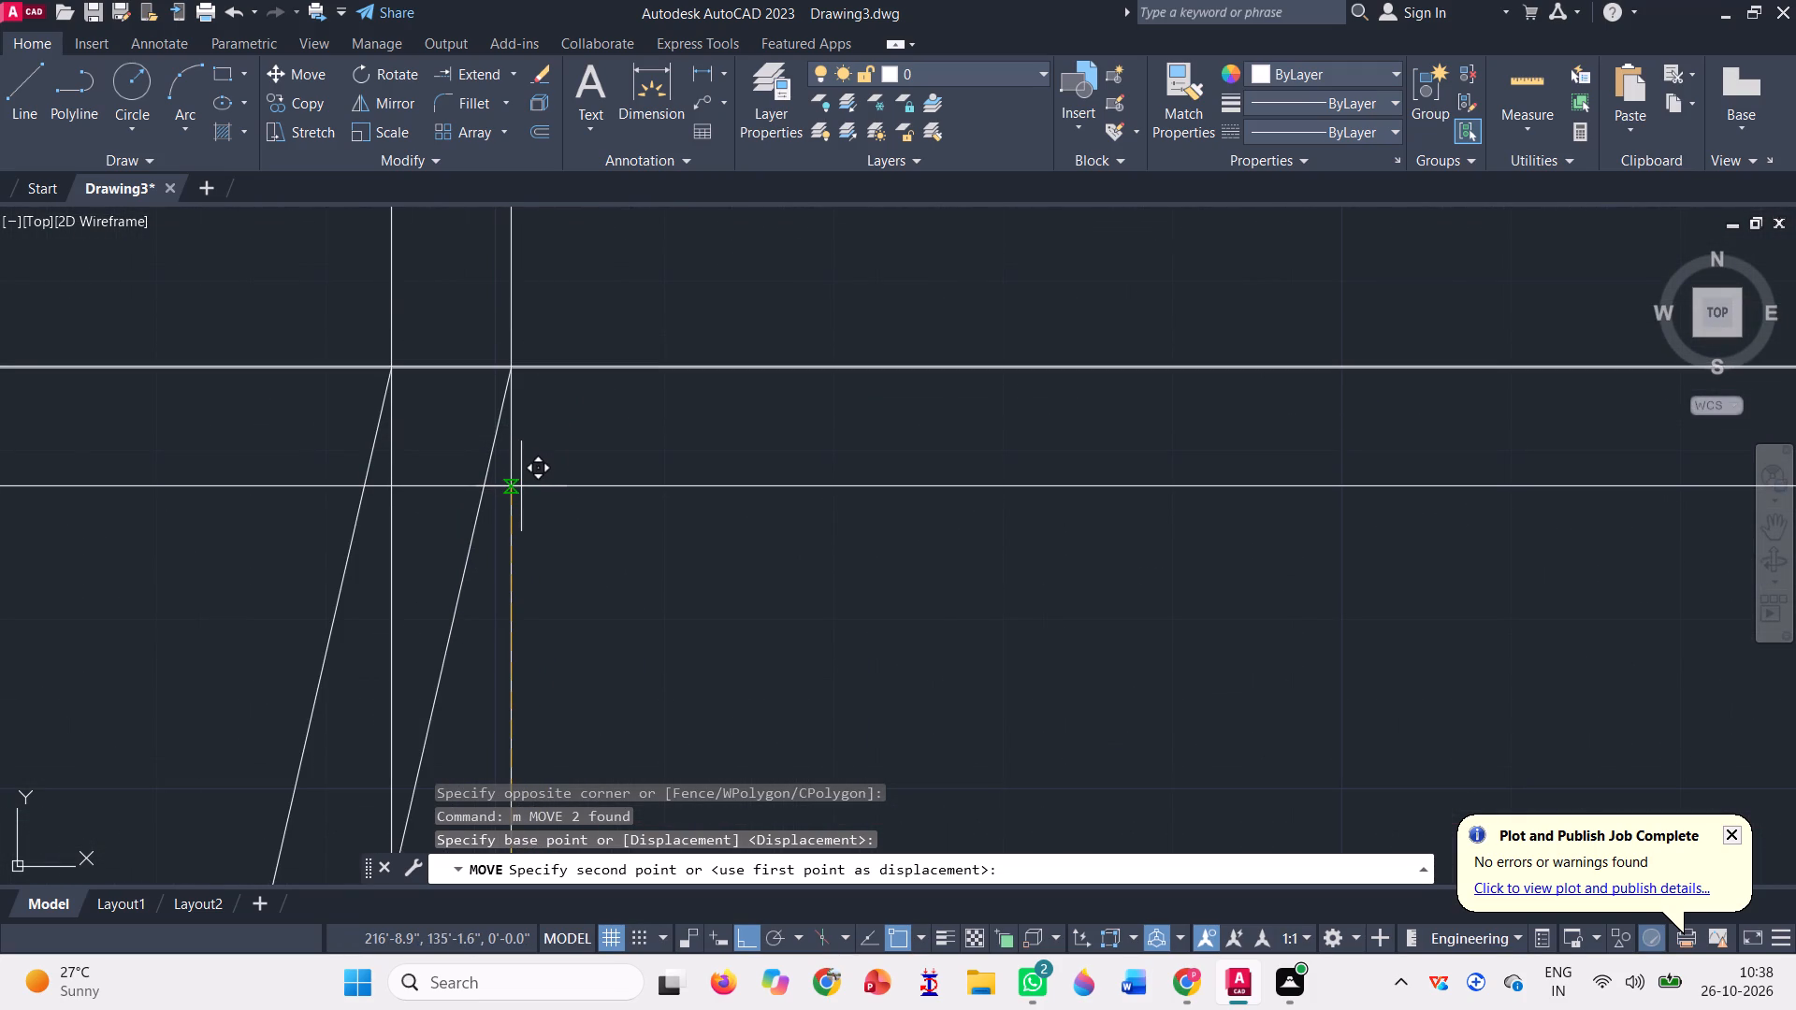
{"action": "left_click", "coordinate": [521, 484]}
Move the horizontal pair slightly south so its upper line meets the top endpoint of the east slanted line.
{"action": "left_click", "coordinate": [717, 522]}
{"action": "left_click", "coordinate": [688, 454]}
{"action": "scroll", "coordinate": [625, 355], "scroll_direction": "up", "scroll_amount": 1}
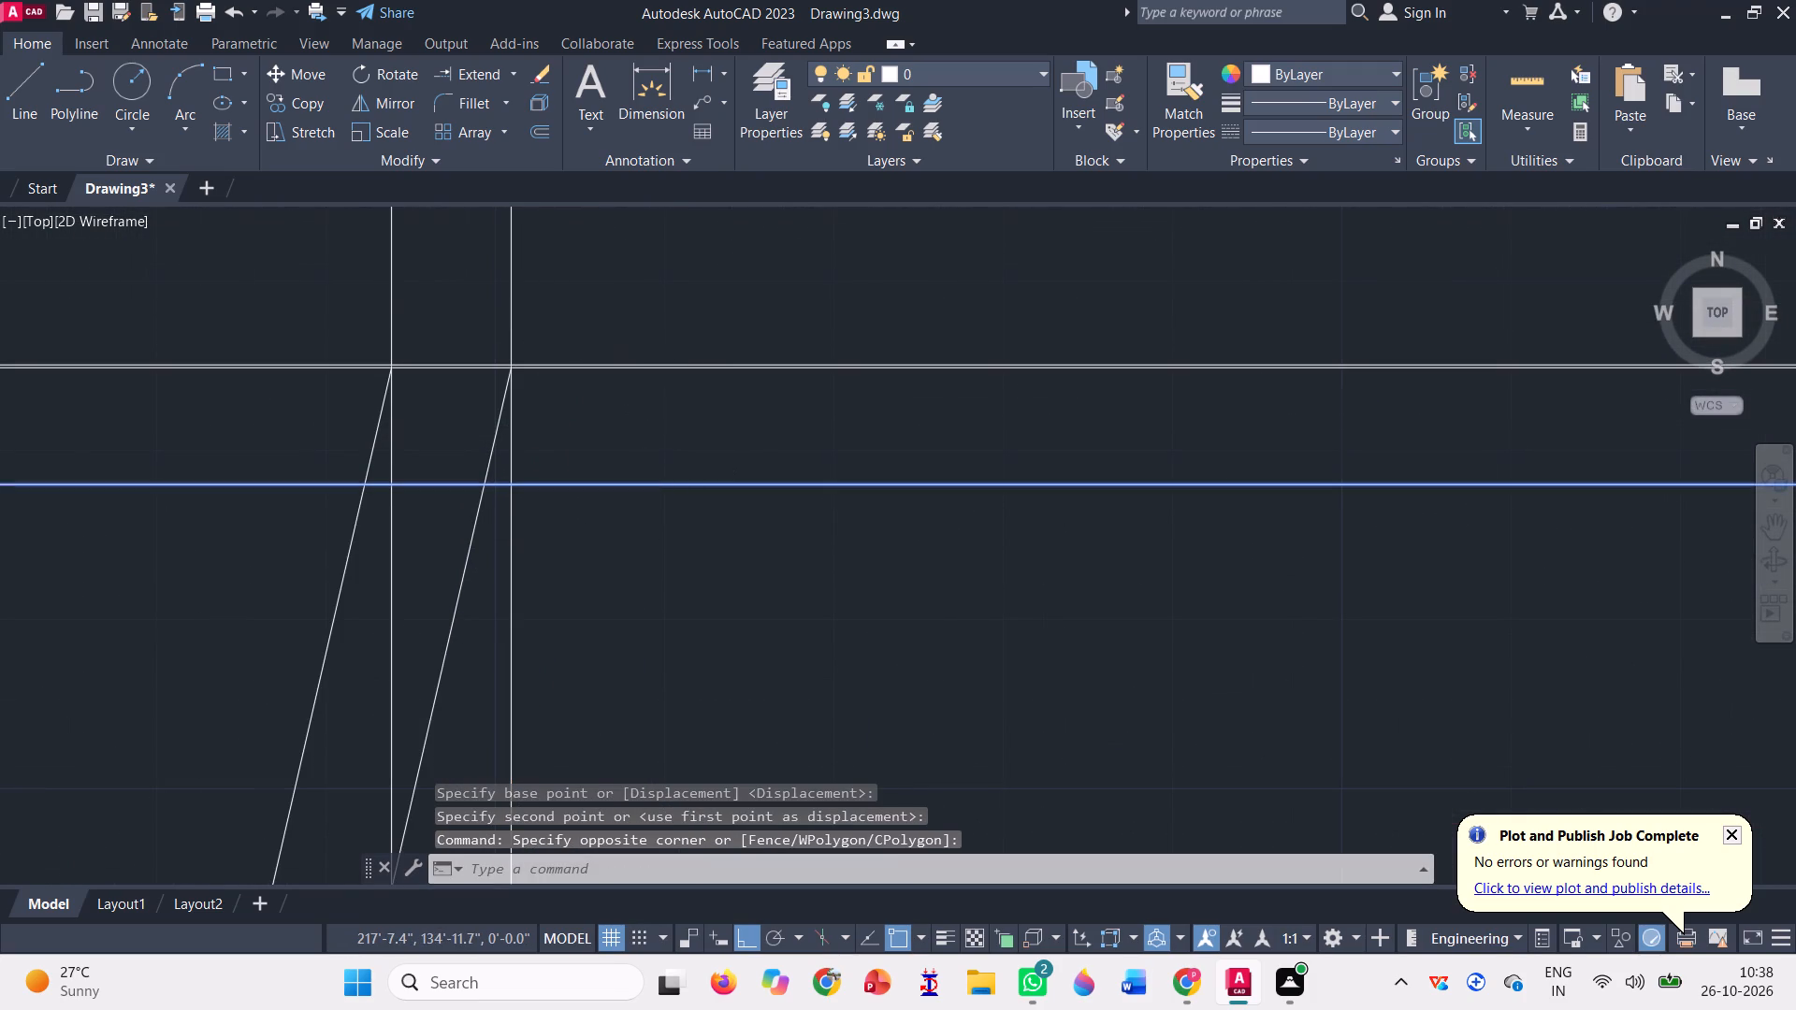
{"action": "scroll", "coordinate": [625, 355], "scroll_direction": "up", "scroll_amount": 2}
{"action": "left_click", "coordinate": [566, 397]}
{"action": "scroll", "coordinate": [591, 427], "scroll_direction": "down", "scroll_amount": 1}
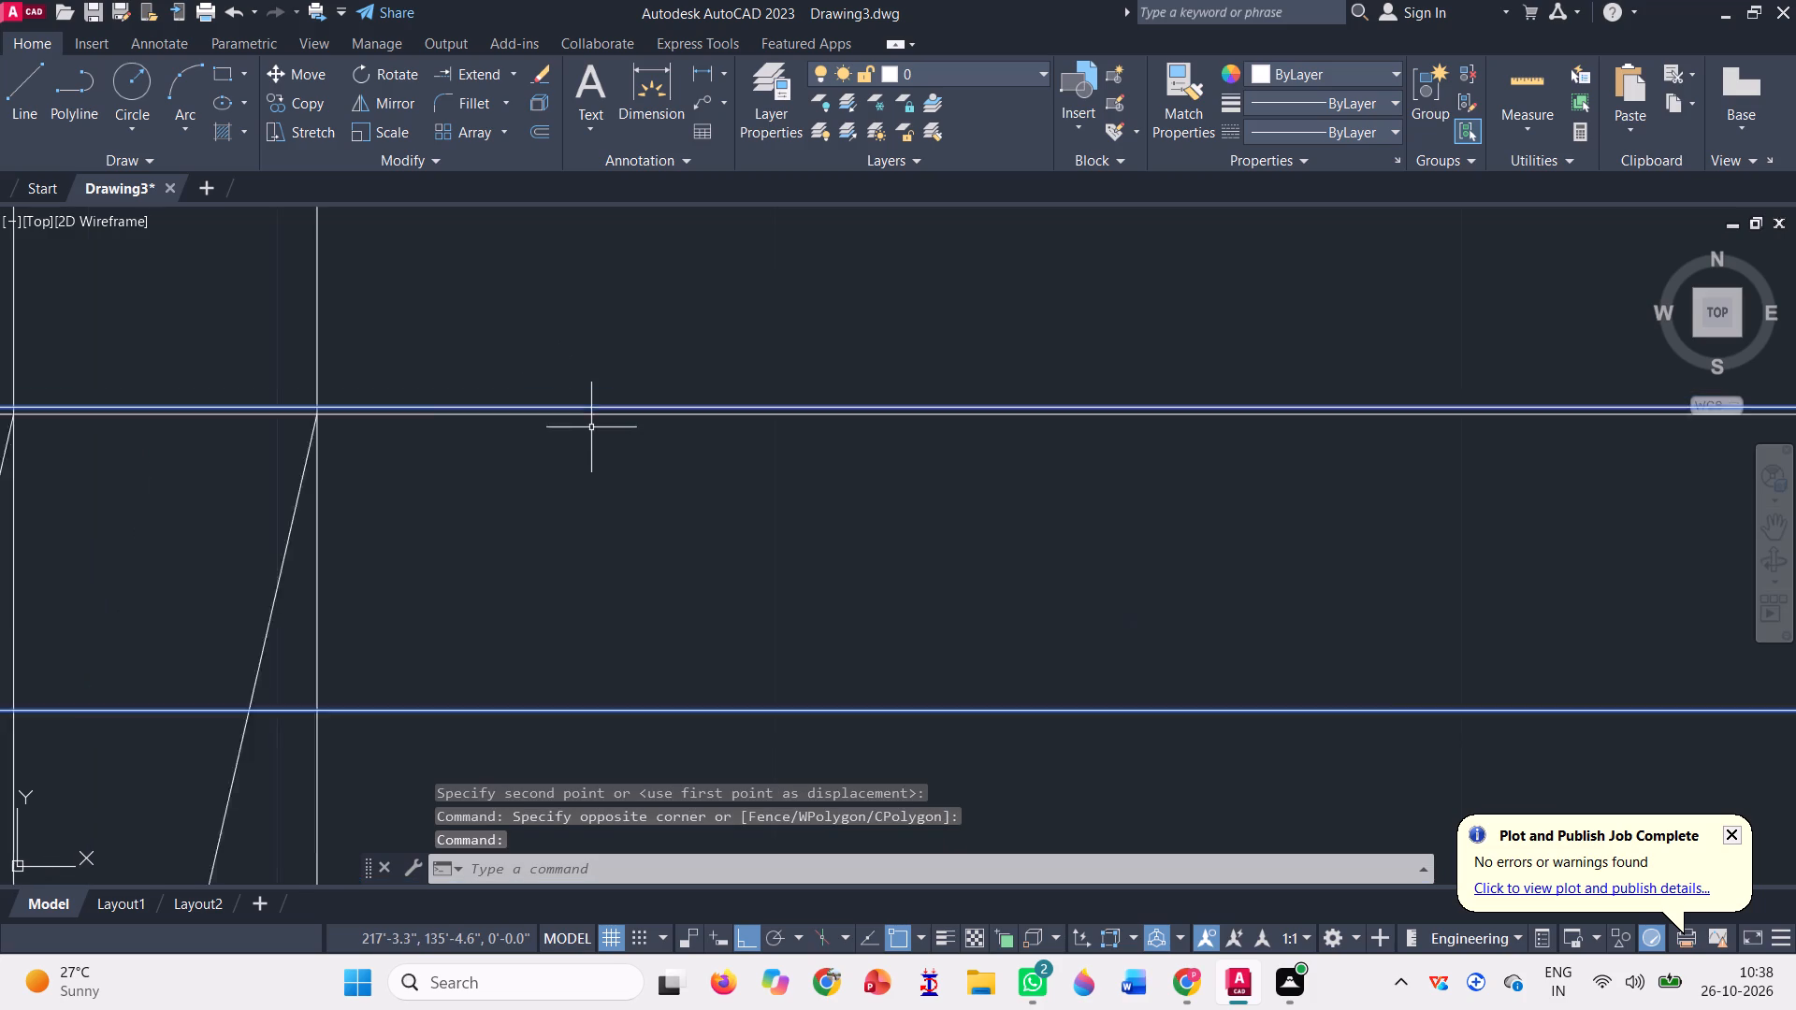
{"action": "scroll", "coordinate": [591, 427], "scroll_direction": "down", "scroll_amount": 1}
{"action": "type", "text": "m"}
{"action": "key", "text": "space"}
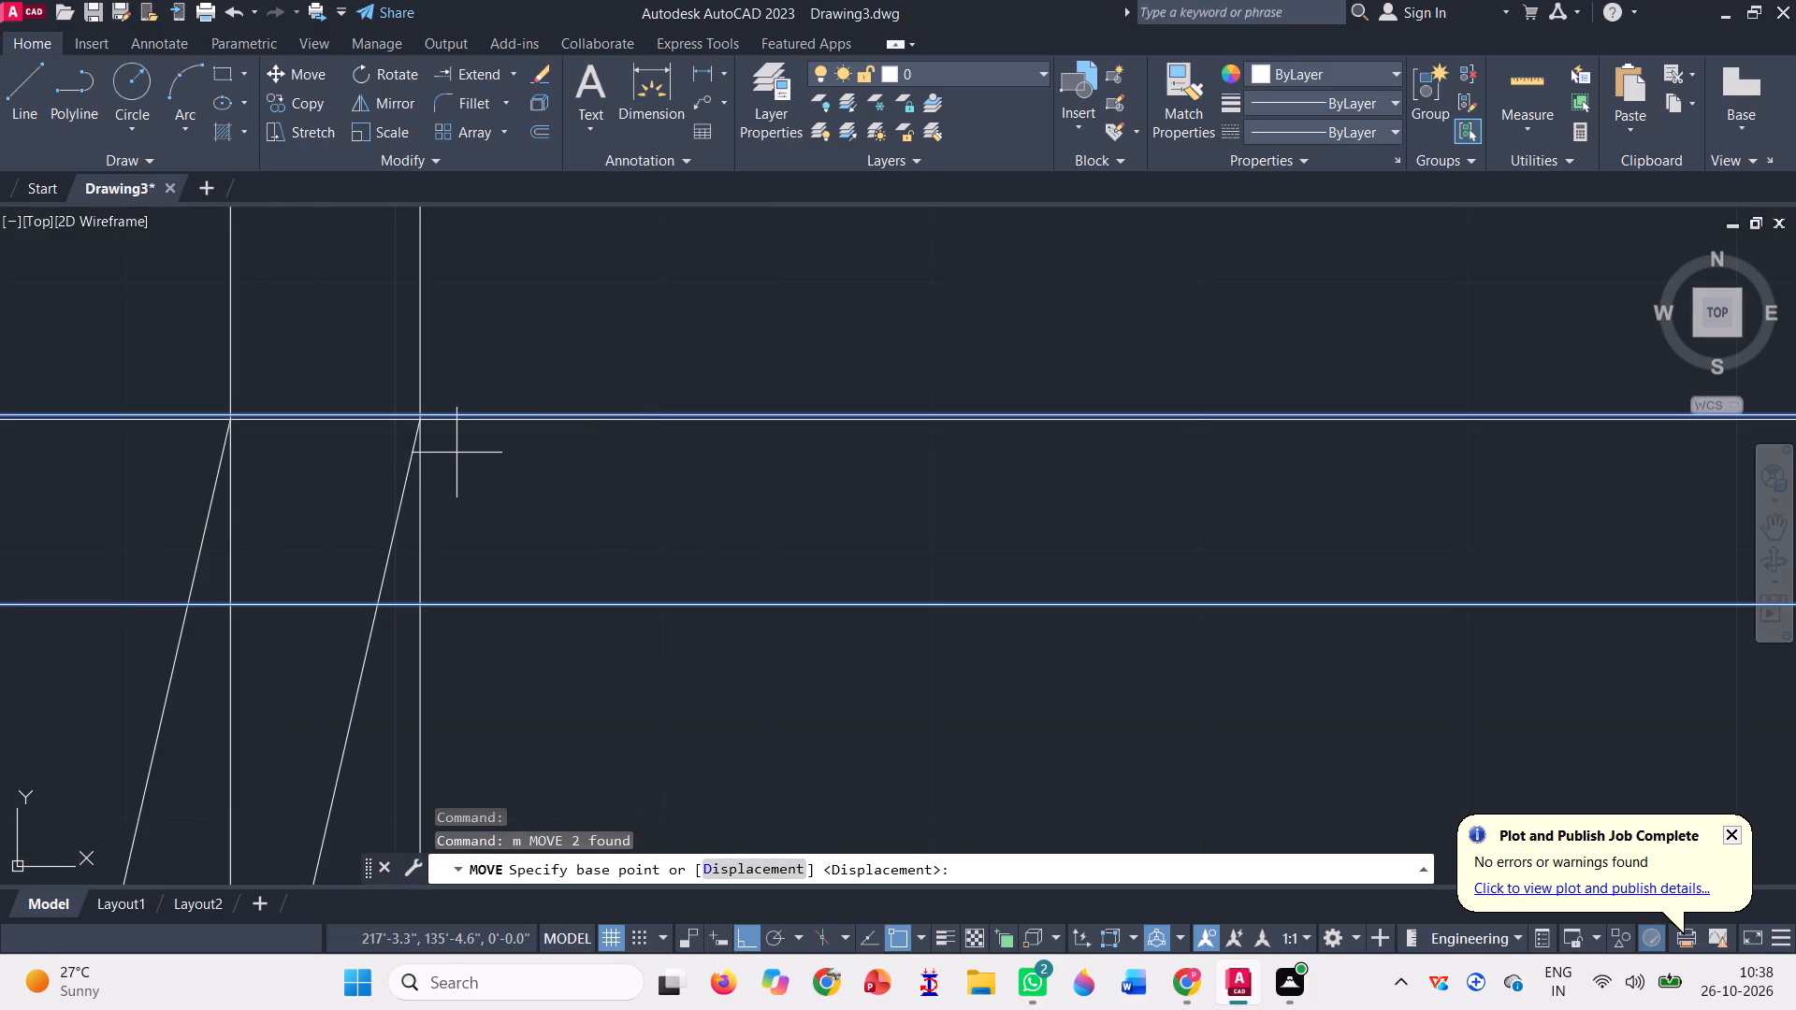
{"action": "scroll", "coordinate": [412, 418], "scroll_direction": "up", "scroll_amount": 3}
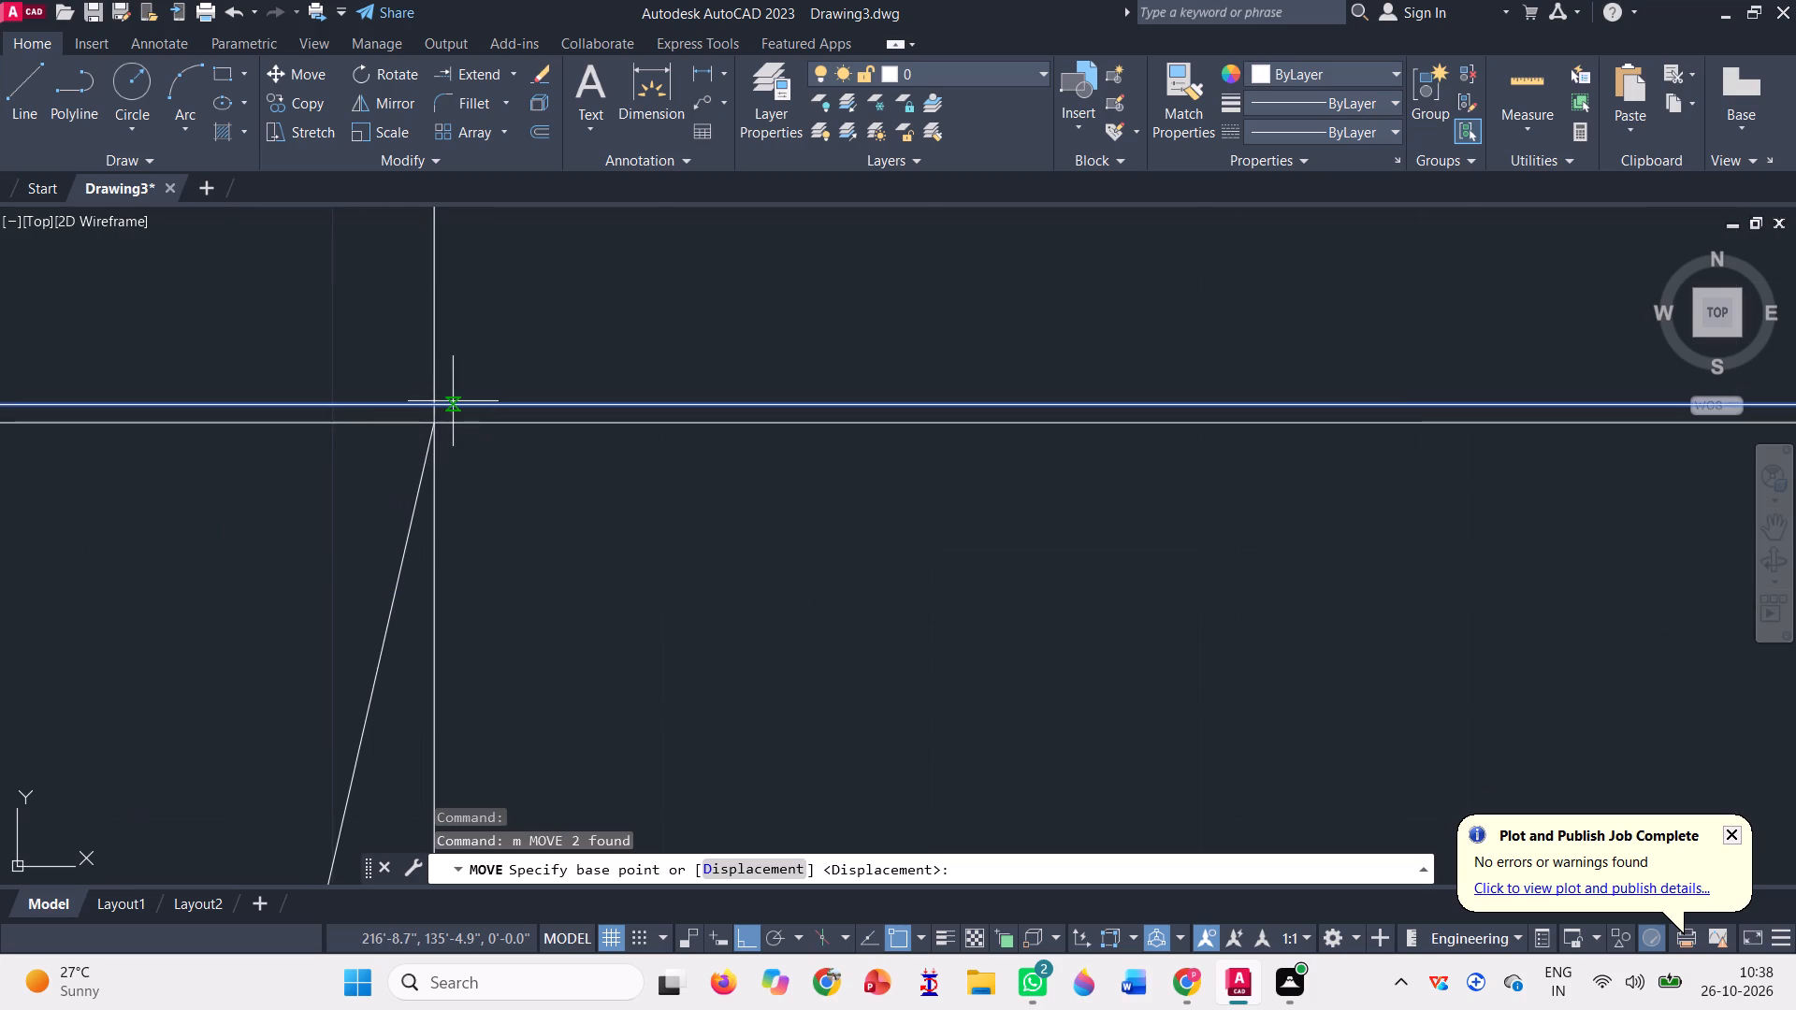
{"action": "left_click", "coordinate": [436, 404]}
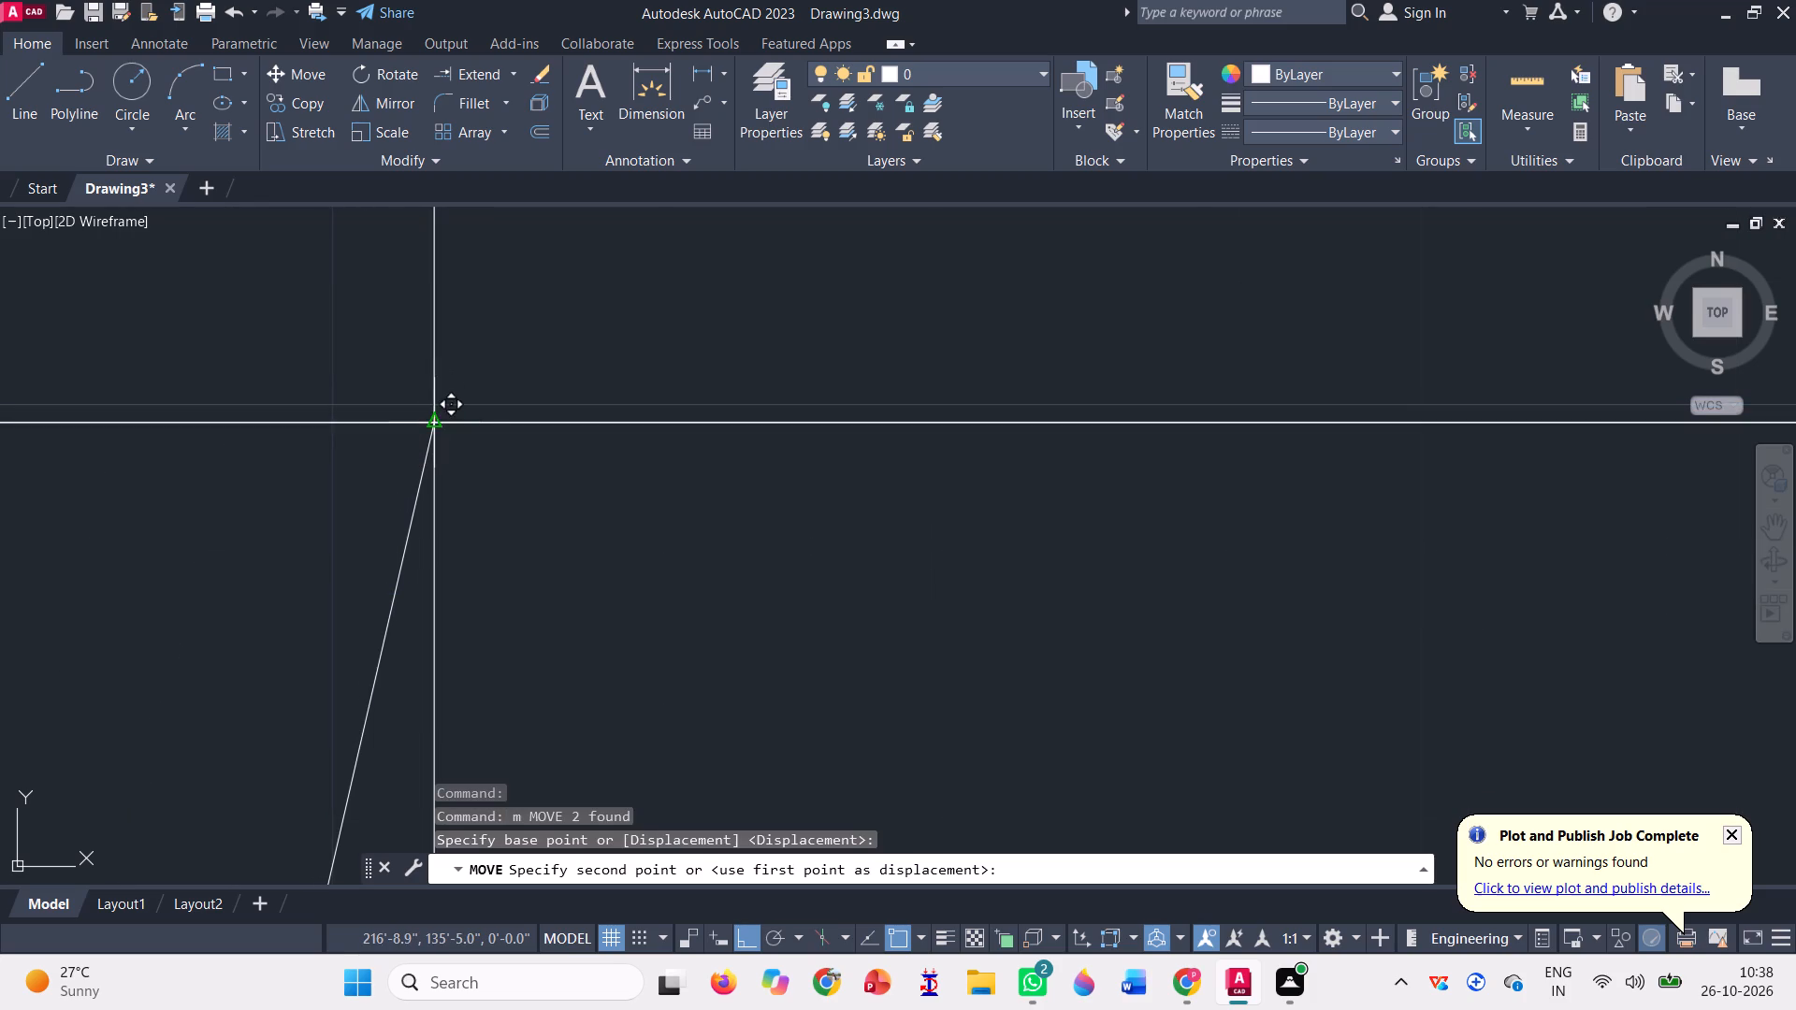
{"action": "left_click", "coordinate": [438, 427]}
Trim the top of the east slanted line back to the lower horizontal construction line.
{"action": "scroll", "coordinate": [470, 466], "scroll_direction": "down", "scroll_amount": 5}
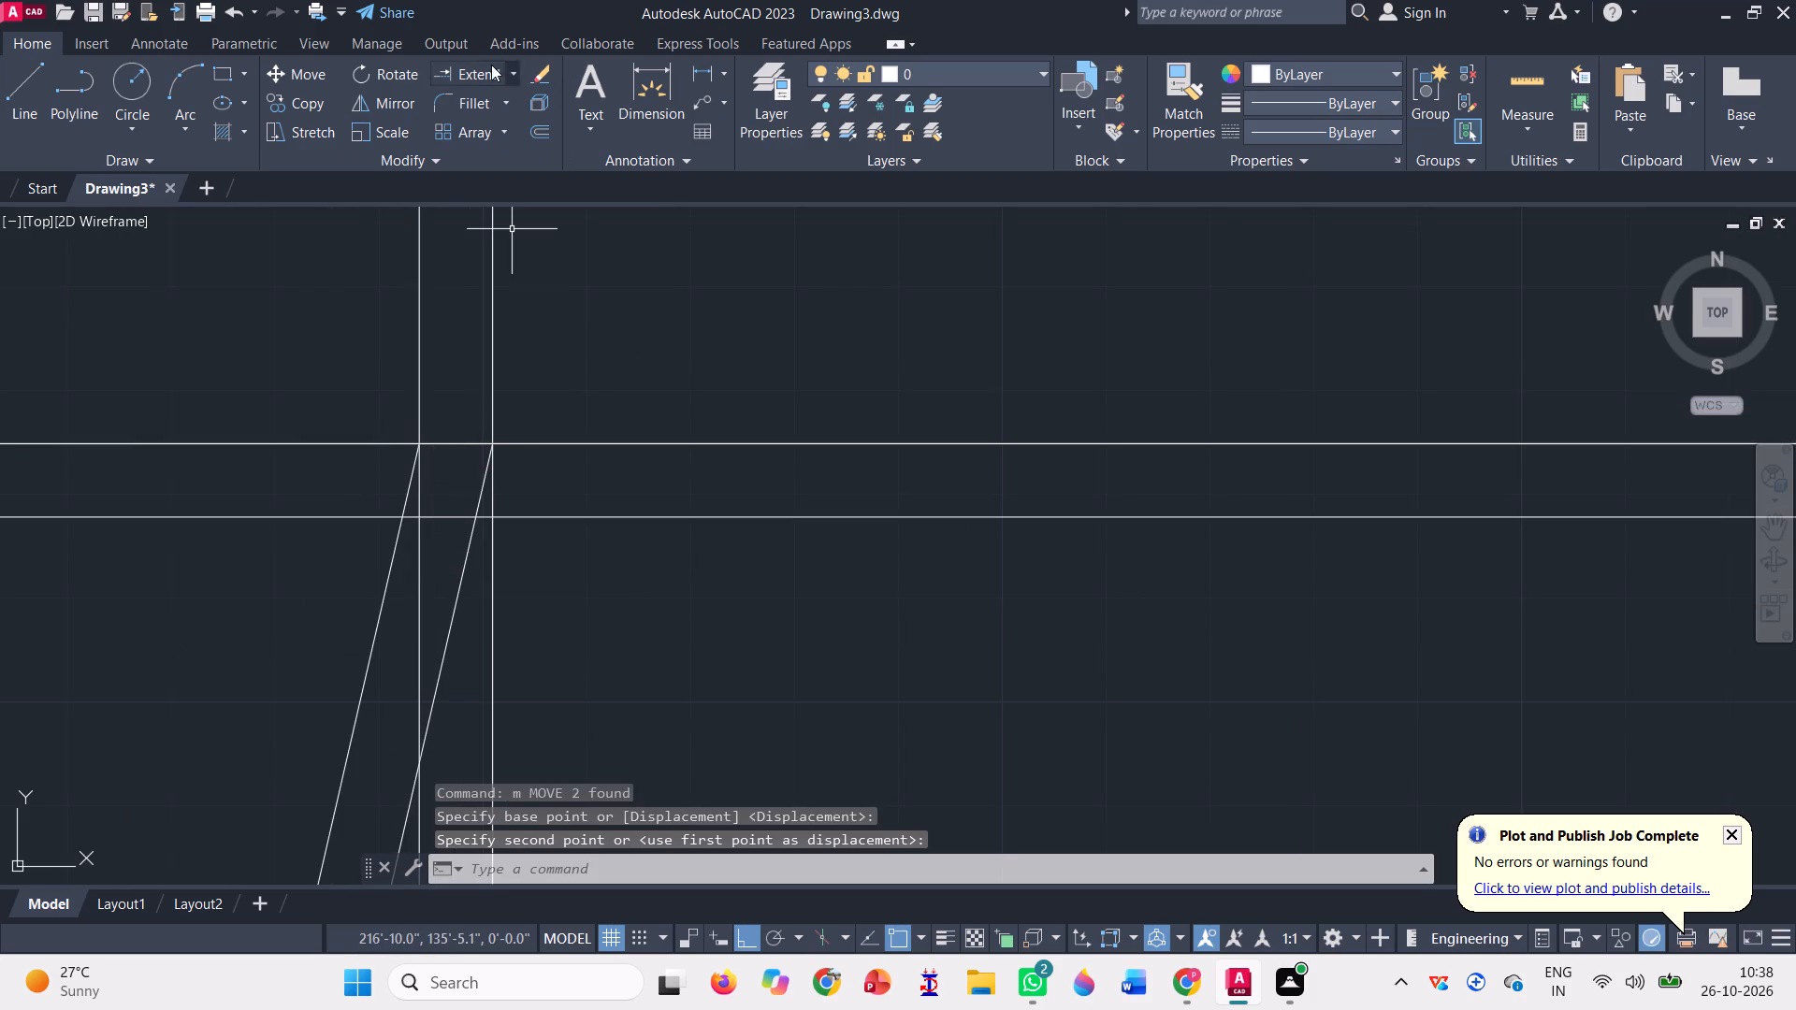
{"action": "left_click", "coordinate": [512, 80]}
{"action": "left_click", "coordinate": [494, 112]}
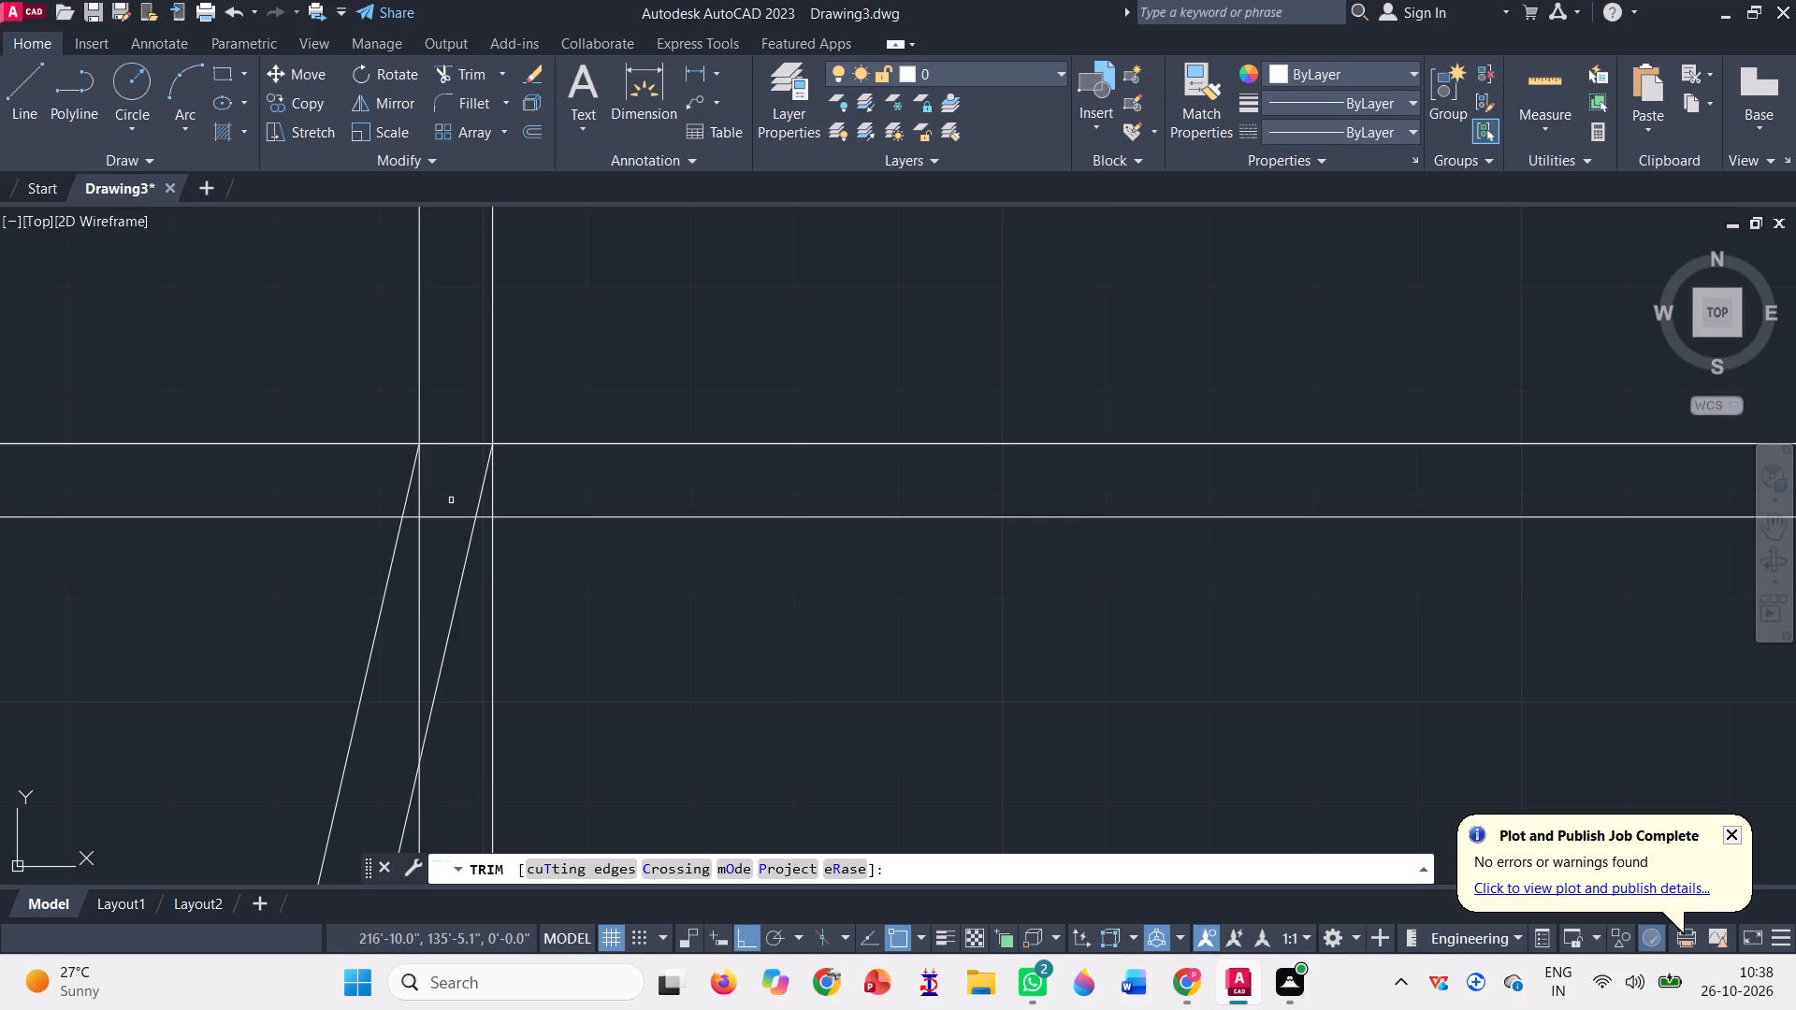
{"action": "left_click", "coordinate": [481, 496]}
{"action": "scroll", "coordinate": [421, 520], "scroll_direction": "down", "scroll_amount": 2}
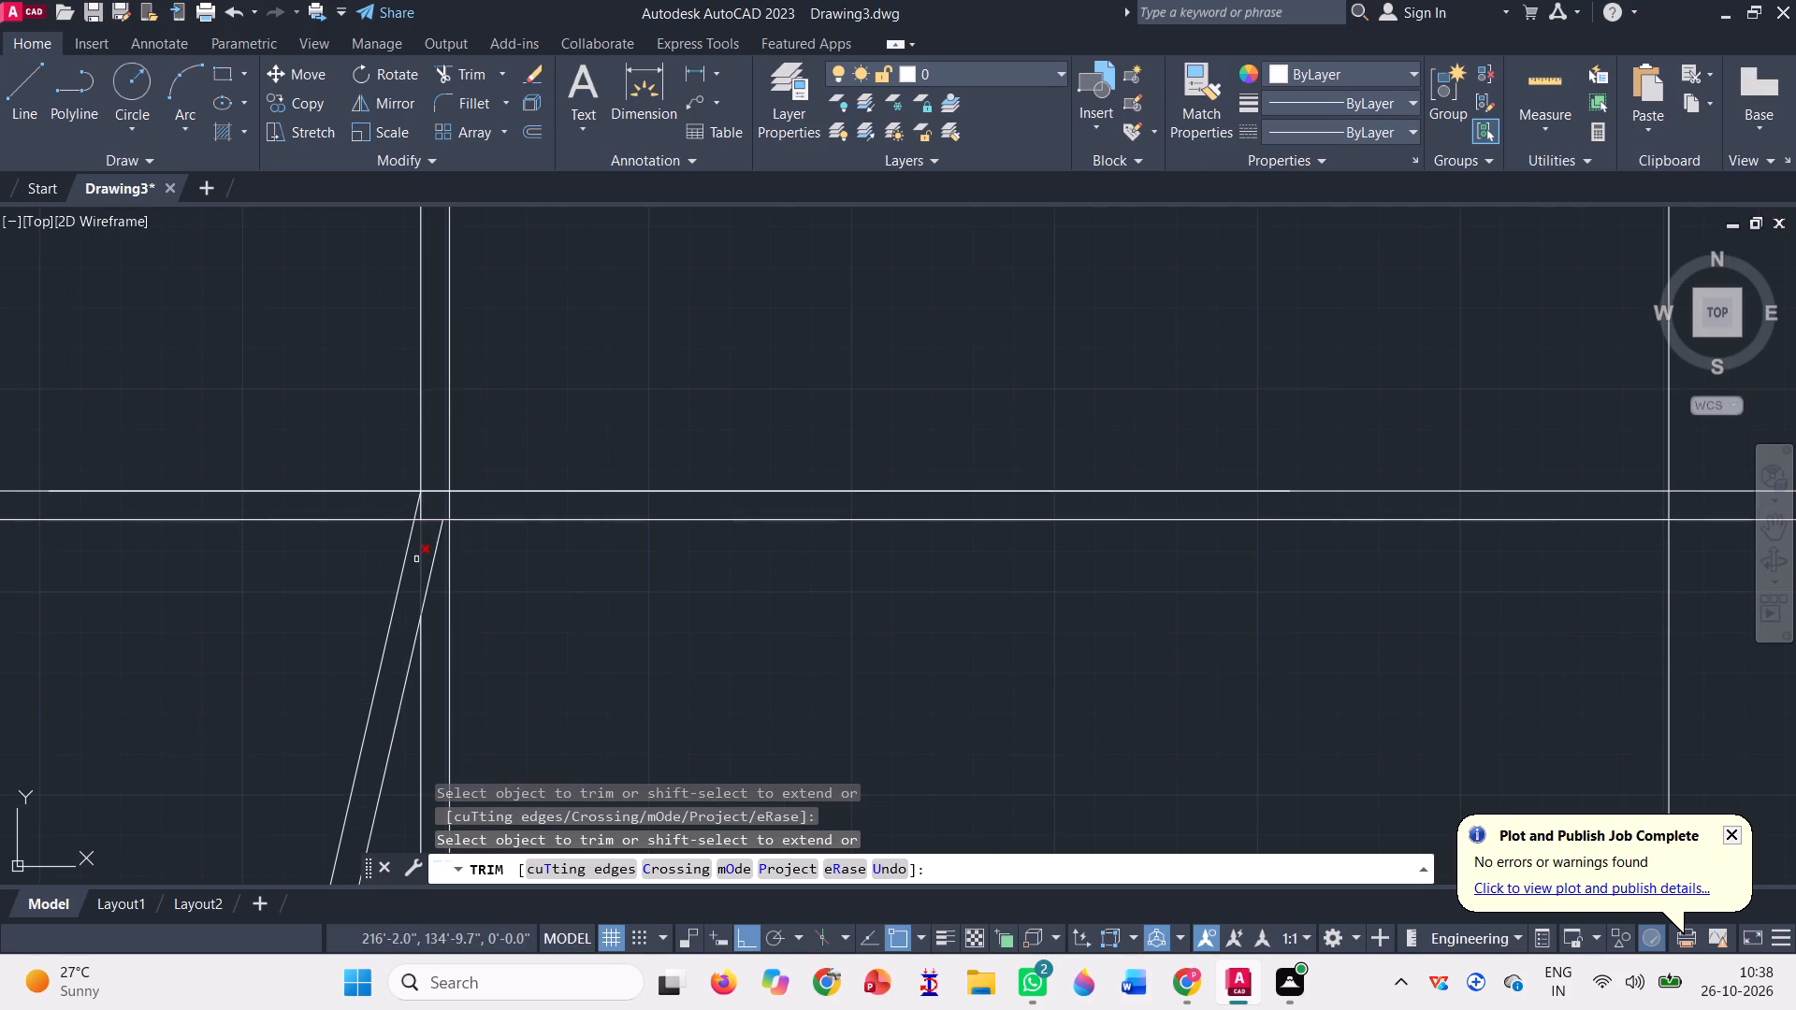
{"action": "key", "text": "Escape"}
Erase the two vertical and both horizontal construction lines around the top of the slanted strip.
{"action": "left_click", "coordinate": [223, 519]}
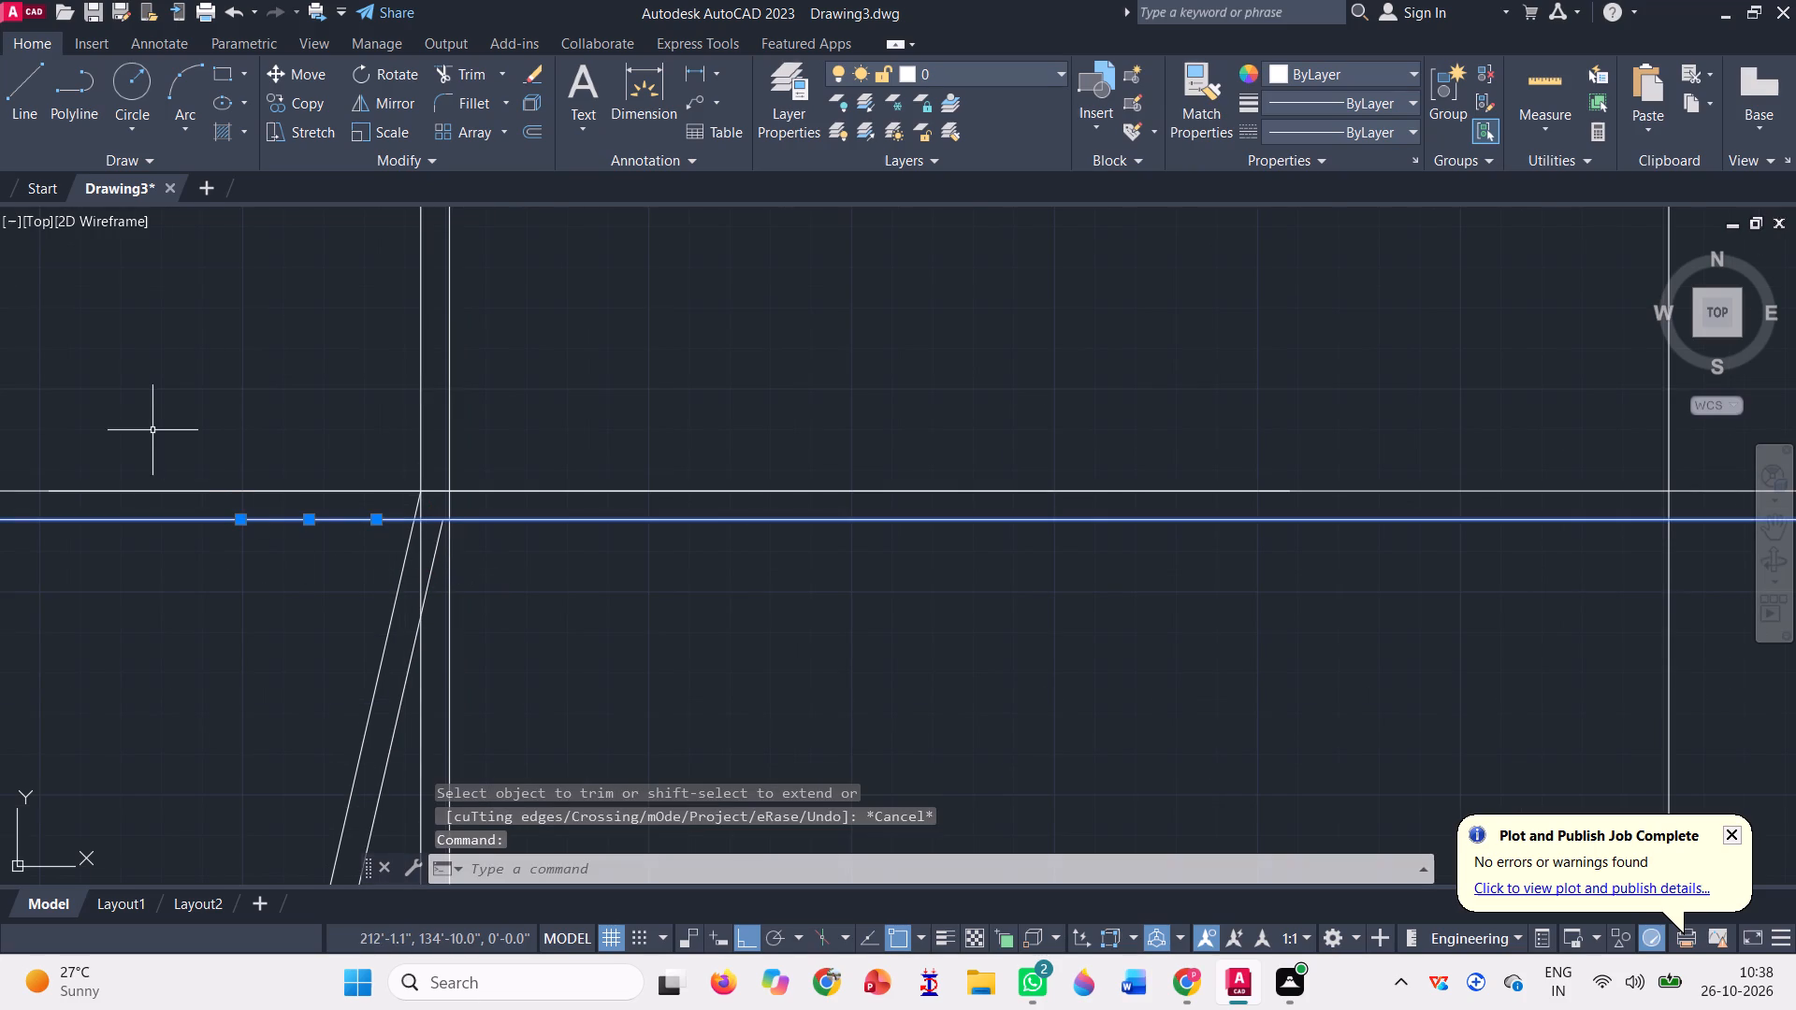
{"action": "left_click", "coordinate": [170, 516]}
{"action": "left_click", "coordinate": [130, 390]}
{"action": "left_click", "coordinate": [205, 584]}
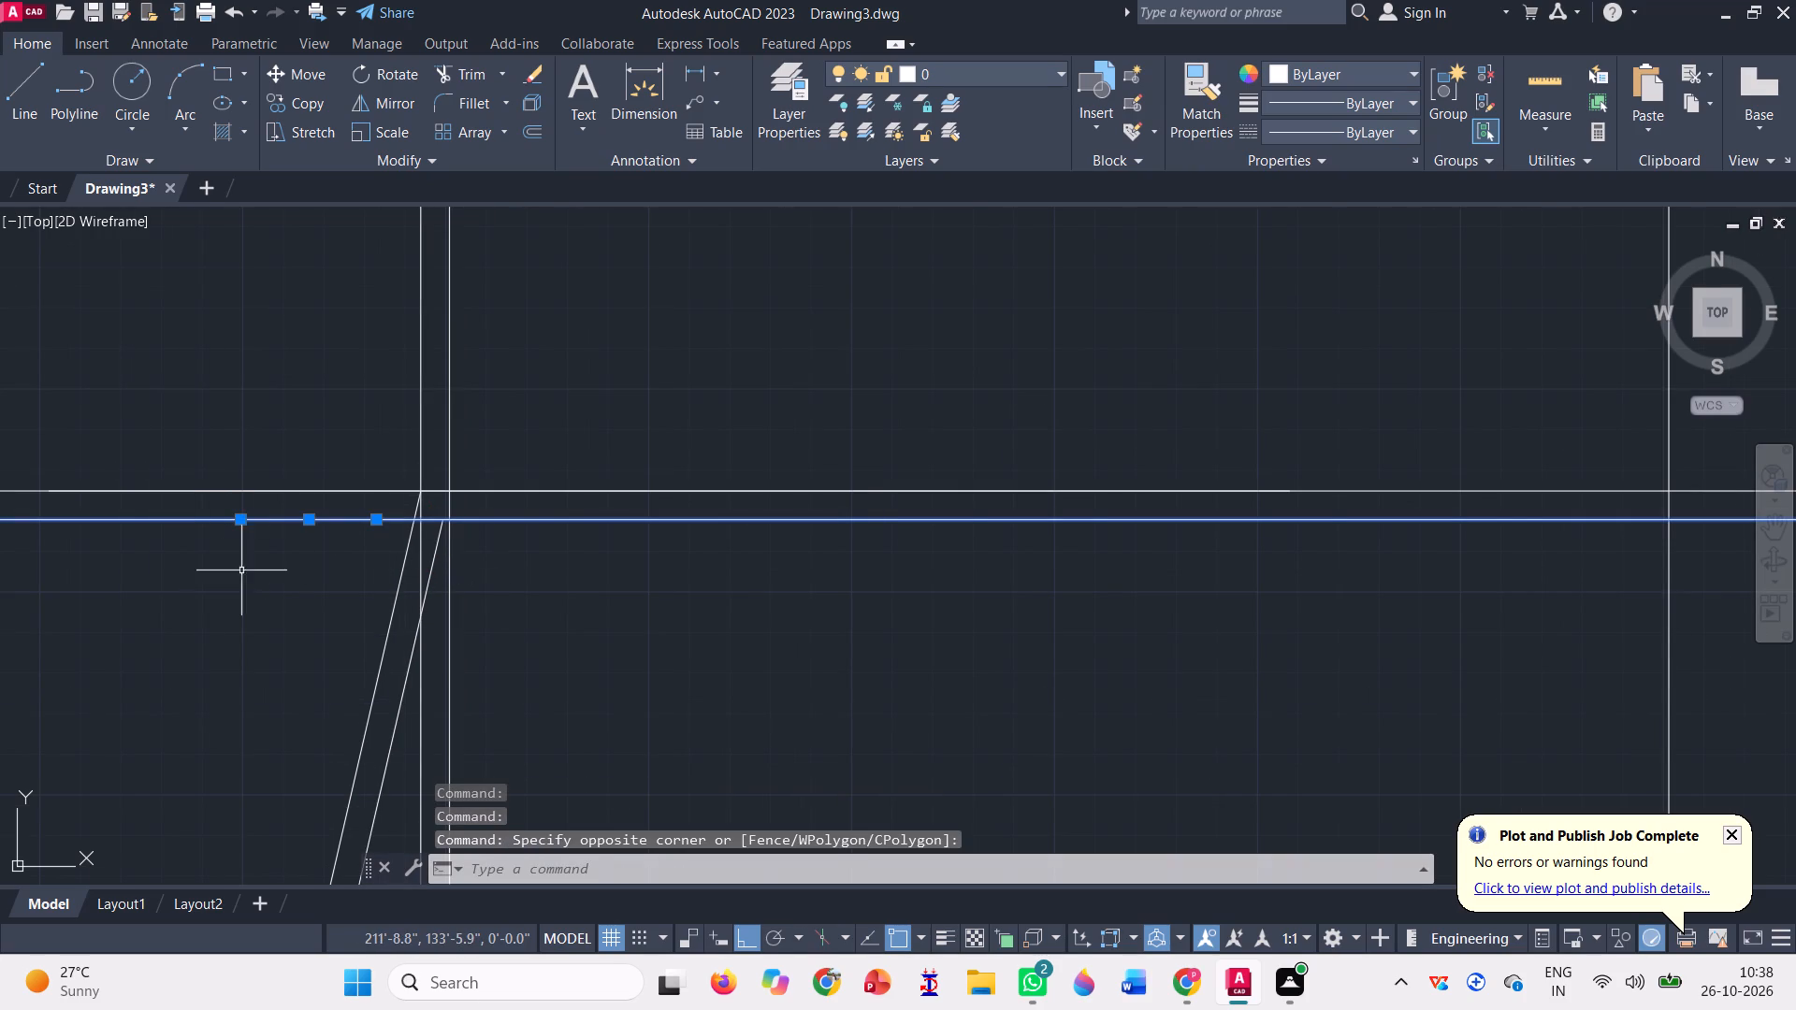
{"action": "left_click", "coordinate": [546, 333]}
{"action": "left_click", "coordinate": [315, 355]}
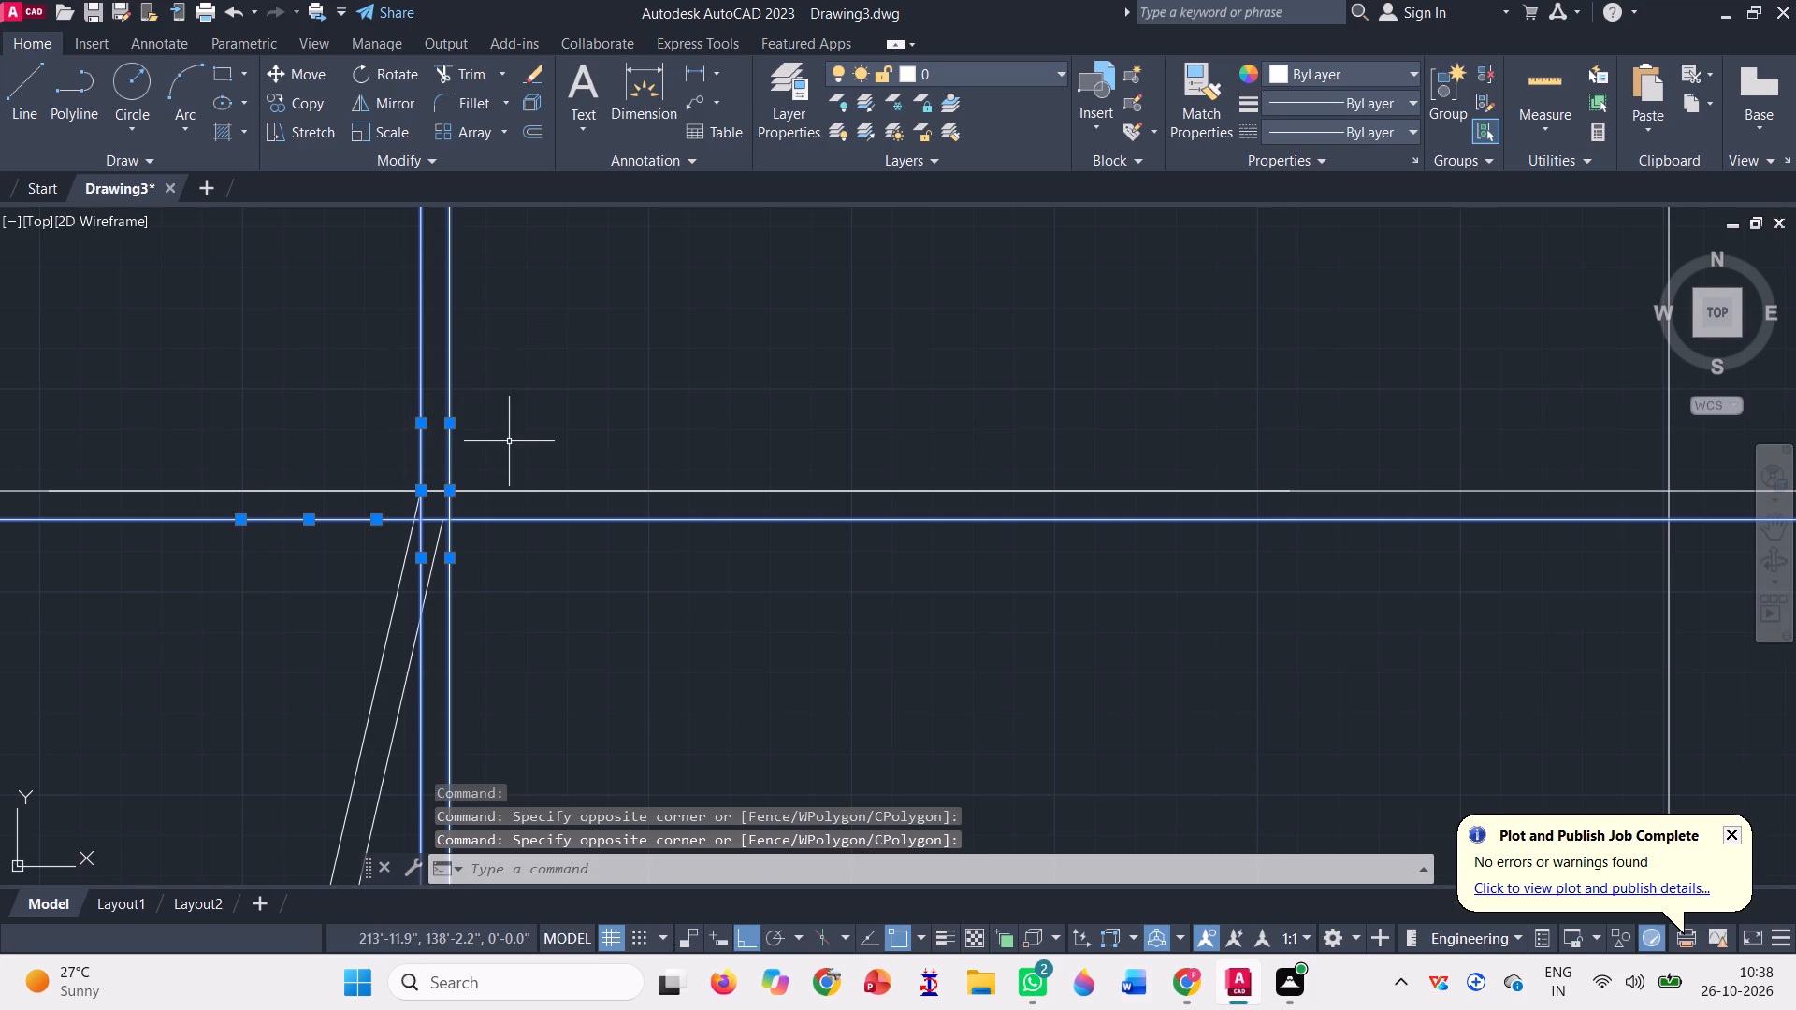
{"action": "key", "text": "Delete"}
{"action": "scroll", "coordinate": [509, 441], "scroll_direction": "down", "scroll_amount": 3}
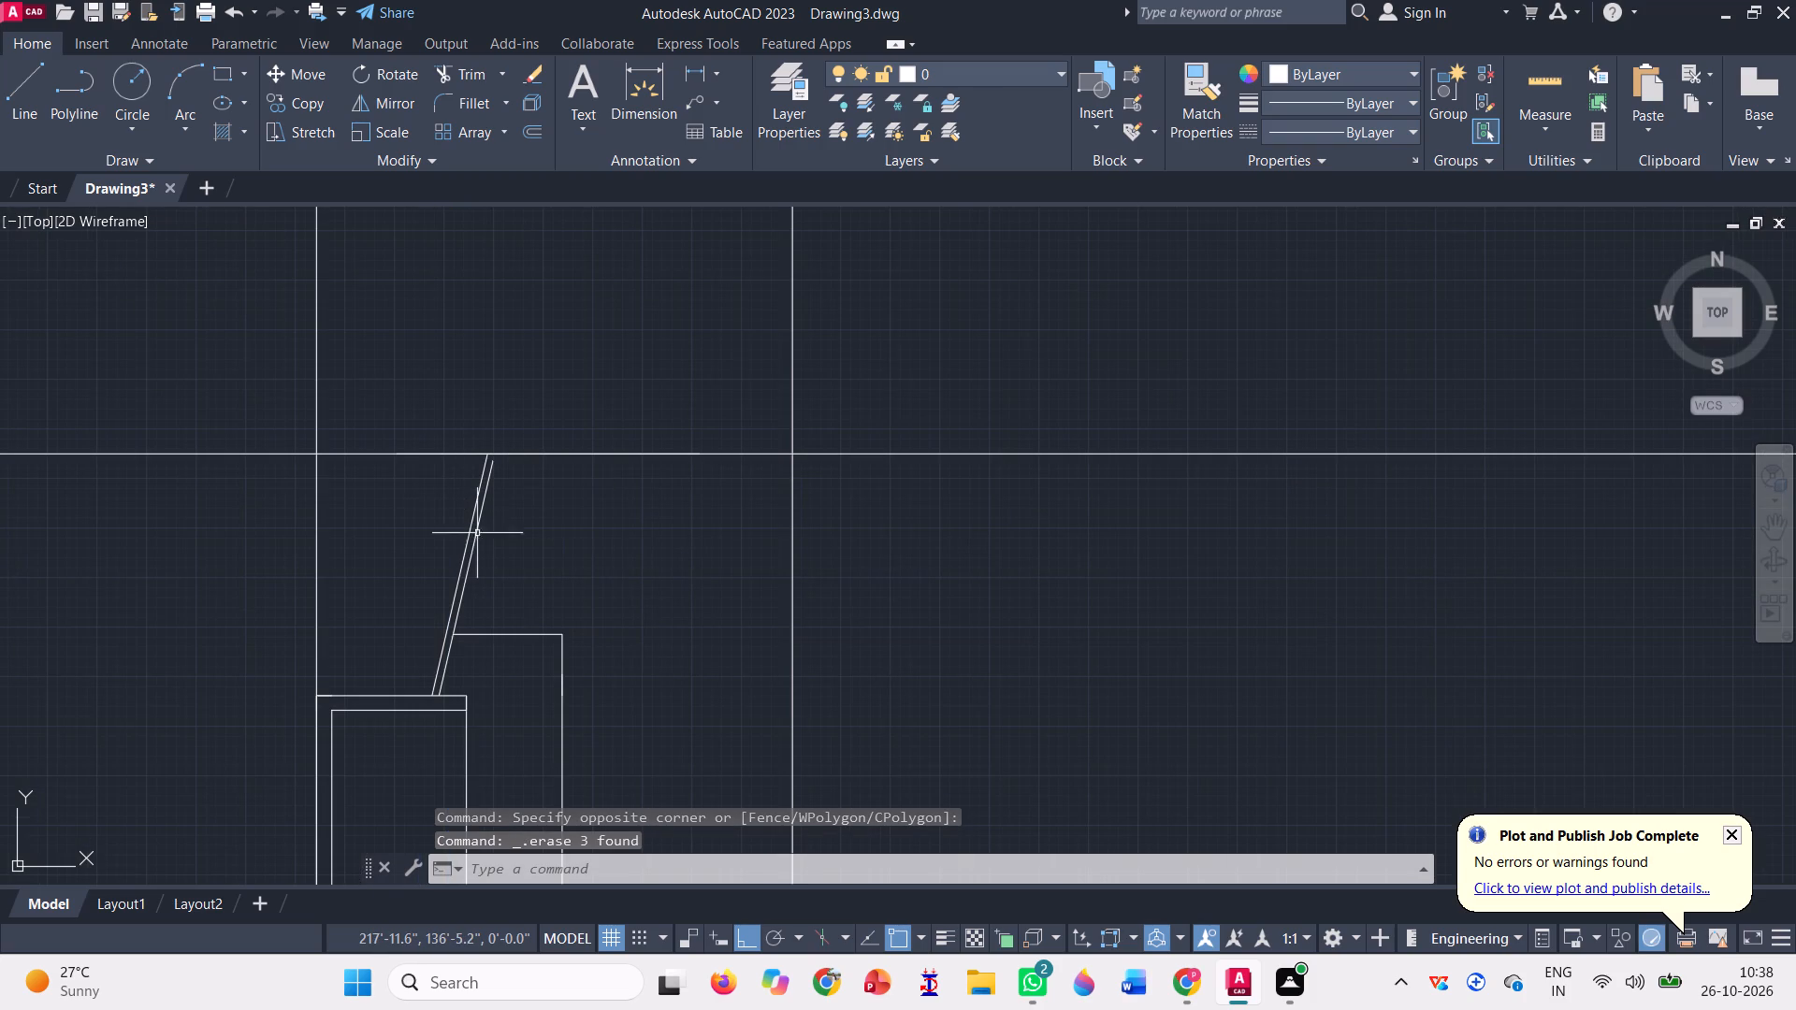
{"action": "key", "text": "ctrl+z"}
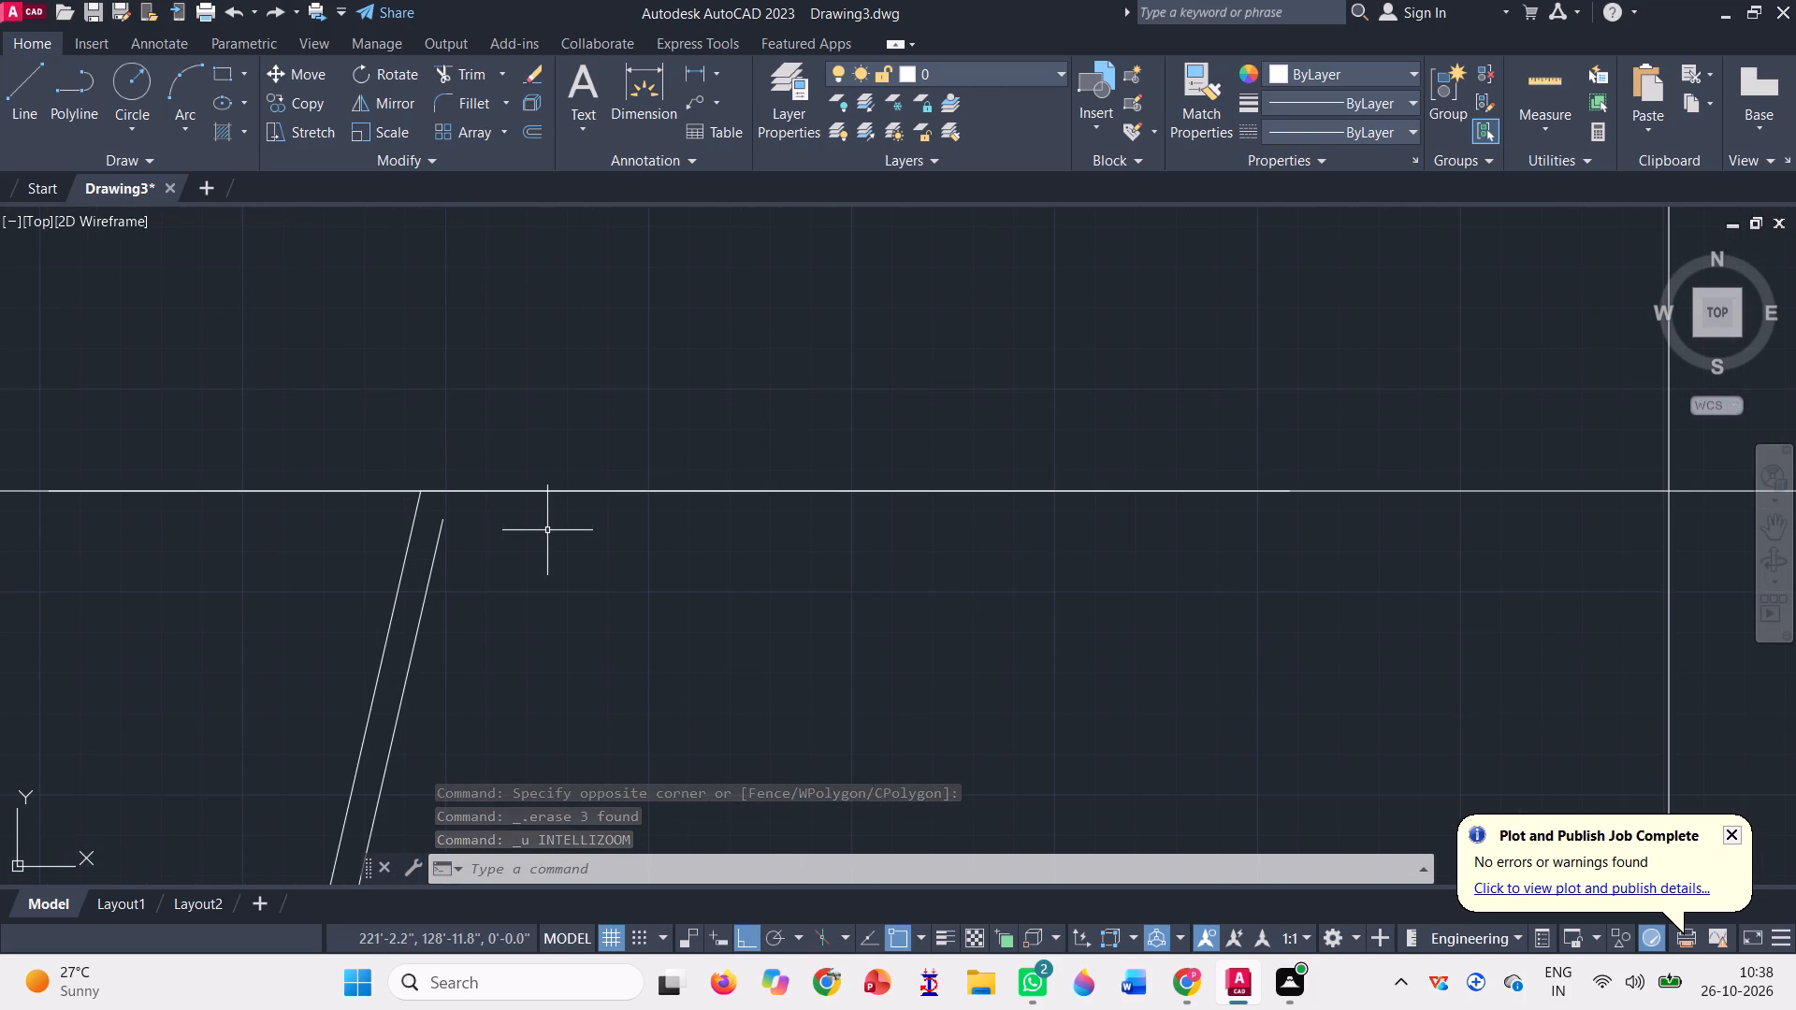
{"action": "scroll", "coordinate": [549, 526], "scroll_direction": "down", "scroll_amount": 3}
{"action": "scroll", "coordinate": [374, 508], "scroll_direction": "down", "scroll_amount": 2}
{"action": "left_click", "coordinate": [756, 575]}
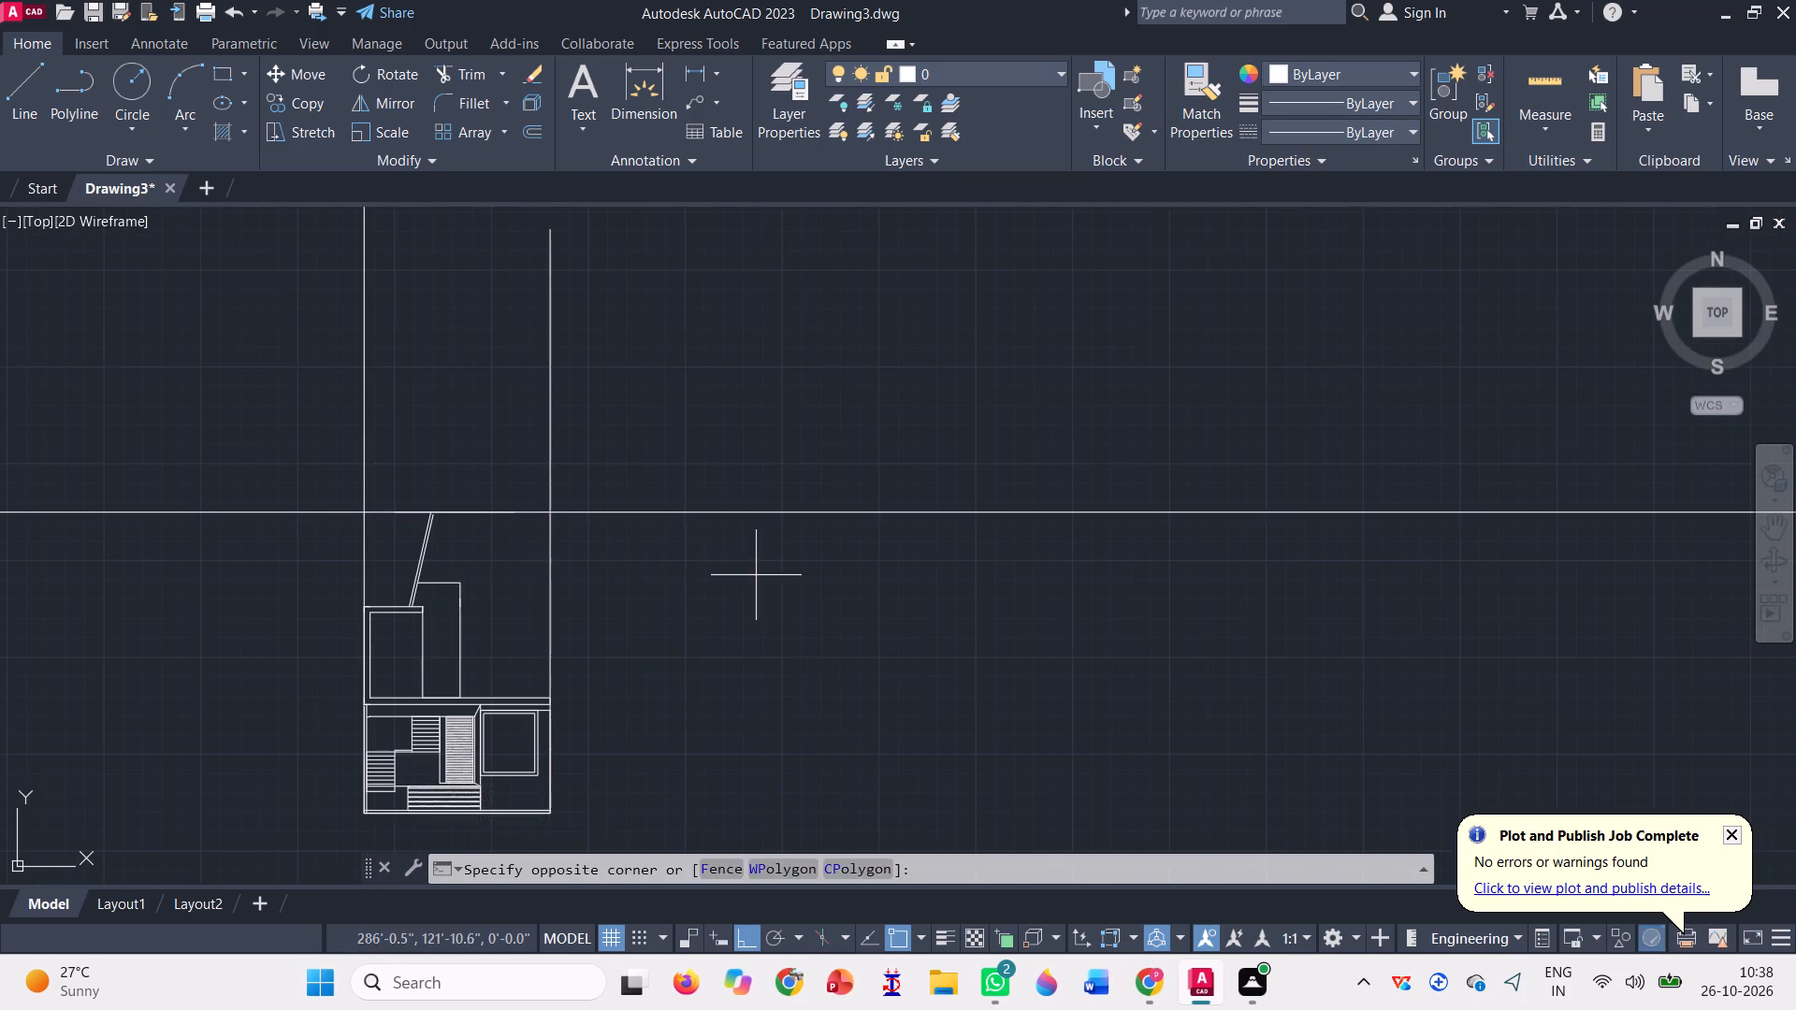
{"action": "left_click", "coordinate": [648, 429]}
{"action": "key", "text": "Delete"}
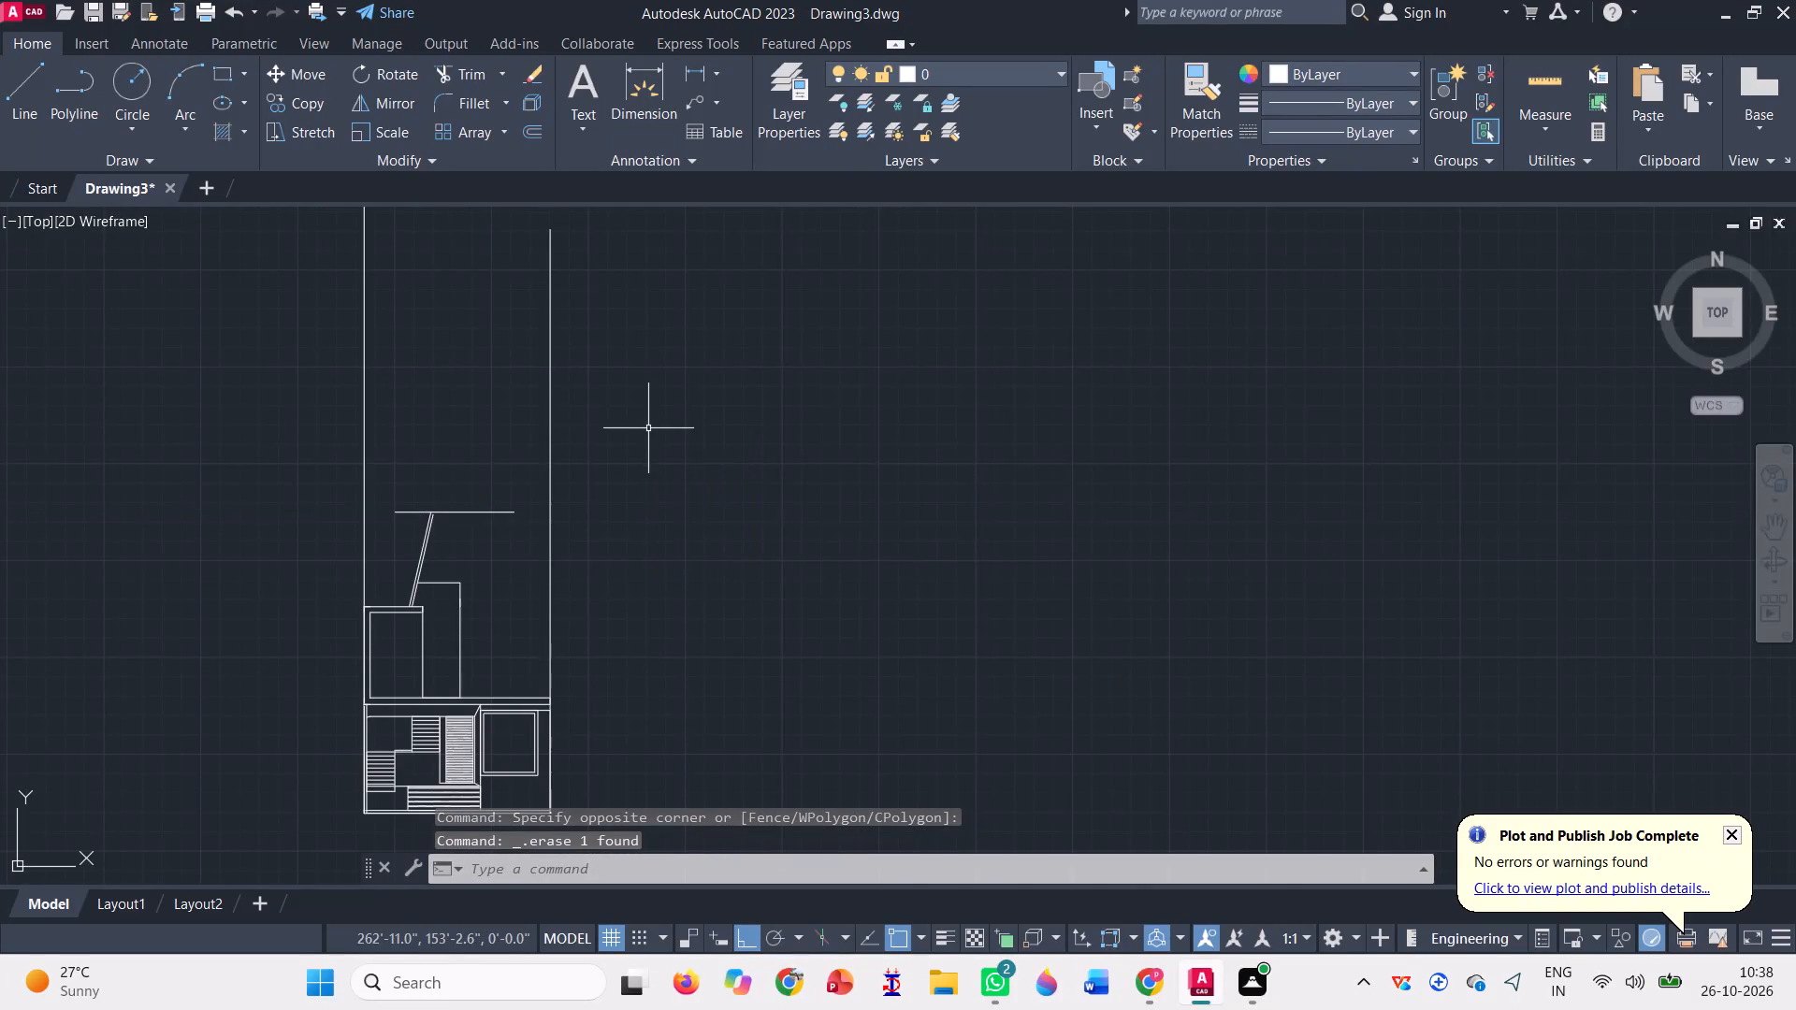
Draw a horizontal line about 18' long eastward from the trimmed top end of the east slanted line.
{"action": "left_click", "coordinate": [28, 105]}
{"action": "scroll", "coordinate": [468, 511], "scroll_direction": "up", "scroll_amount": 2}
{"action": "scroll", "coordinate": [355, 541], "scroll_direction": "up", "scroll_amount": 3}
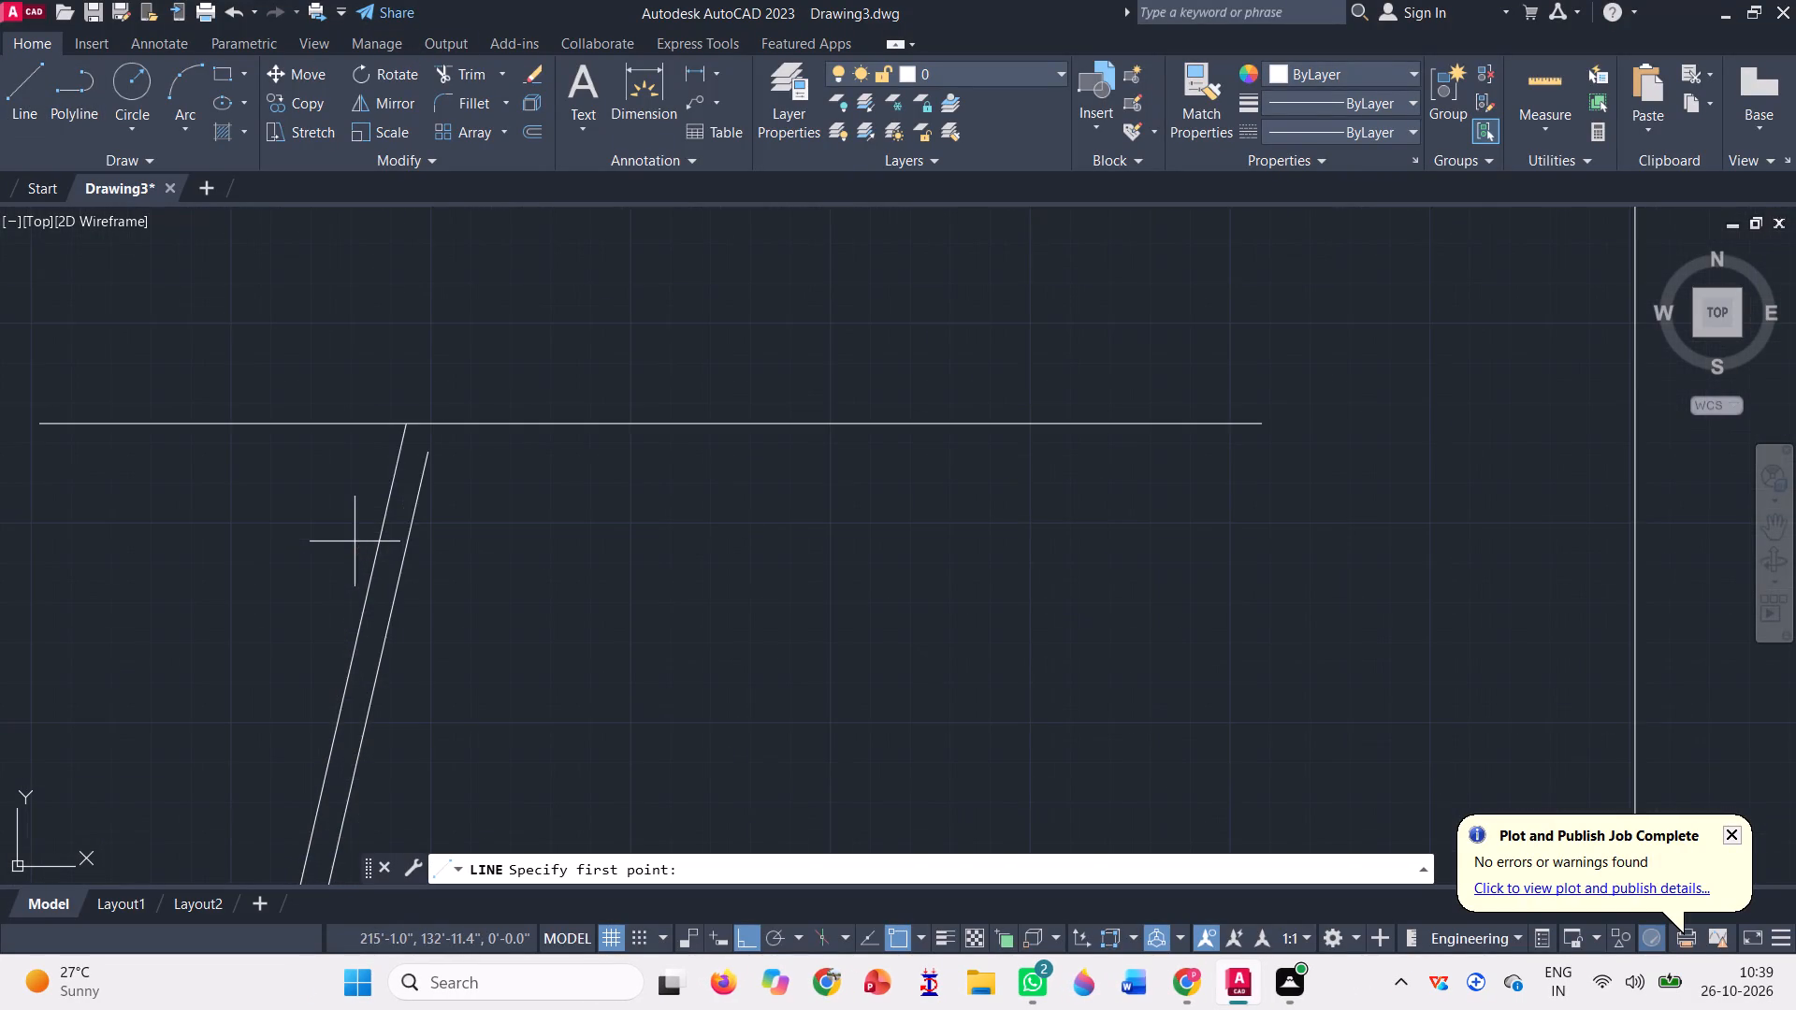
{"action": "left_click", "coordinate": [427, 454]}
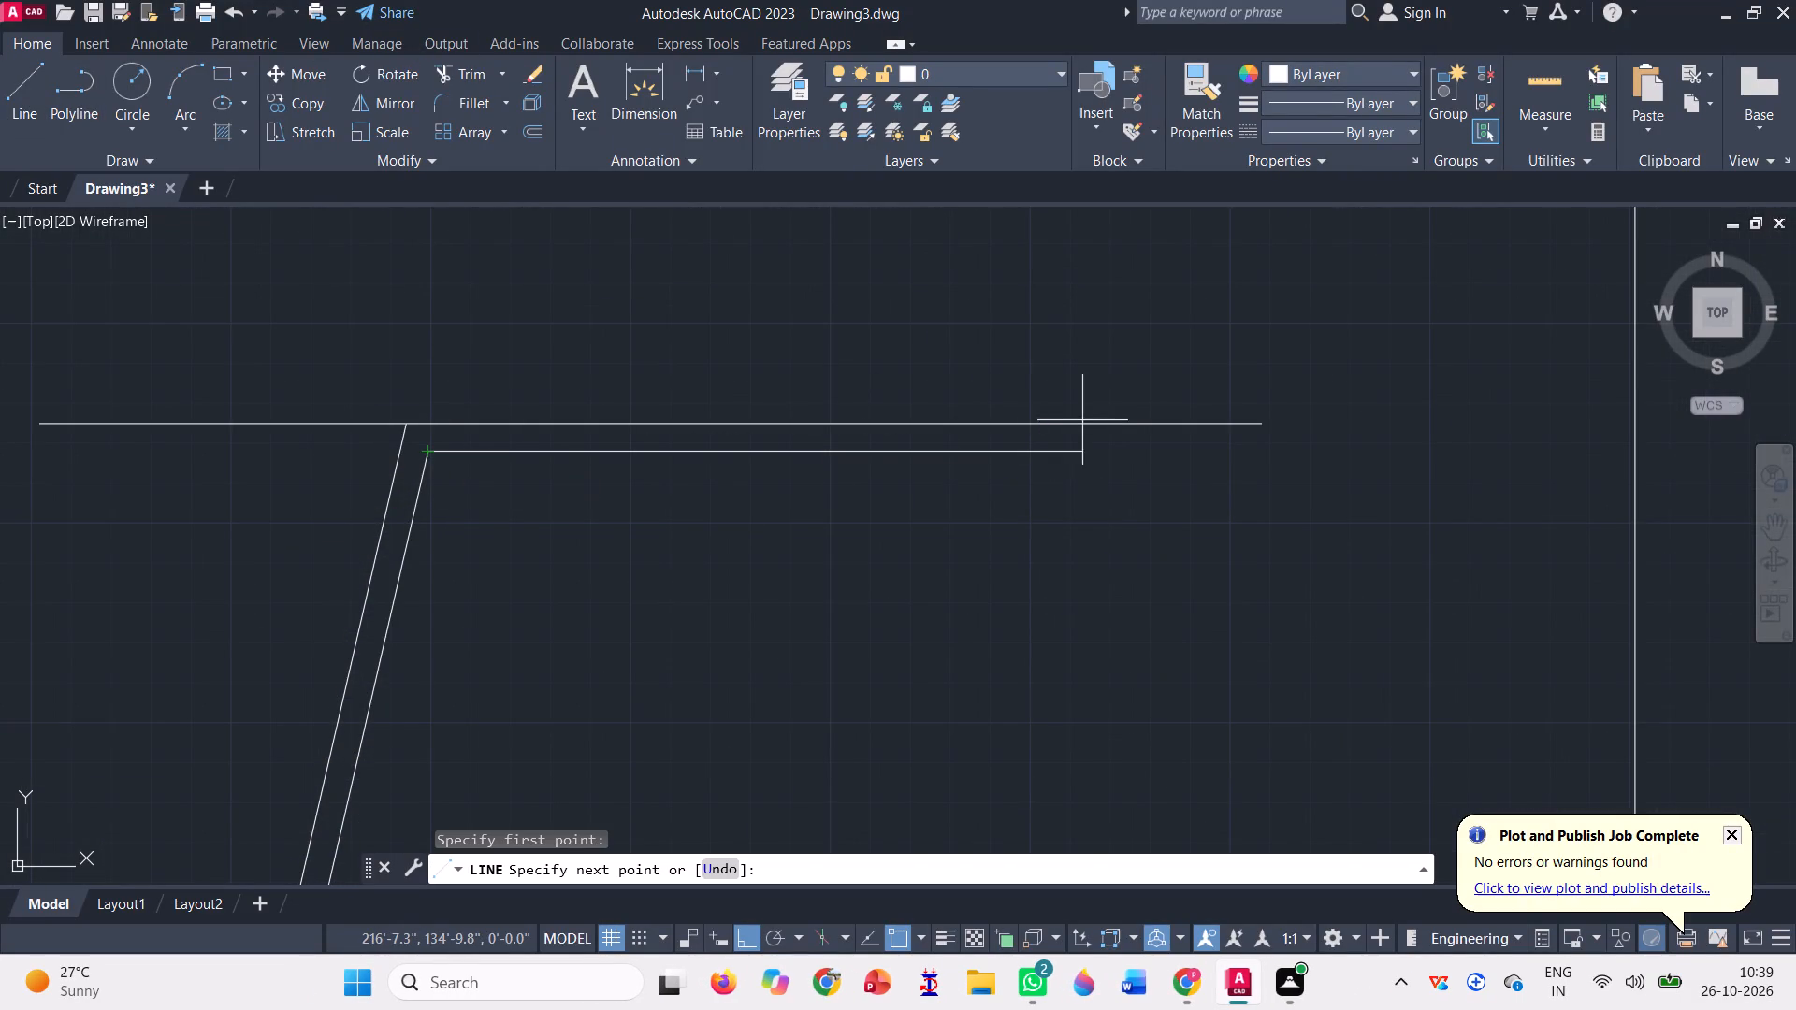
{"action": "left_click", "coordinate": [1307, 442]}
{"action": "key", "text": "space"}
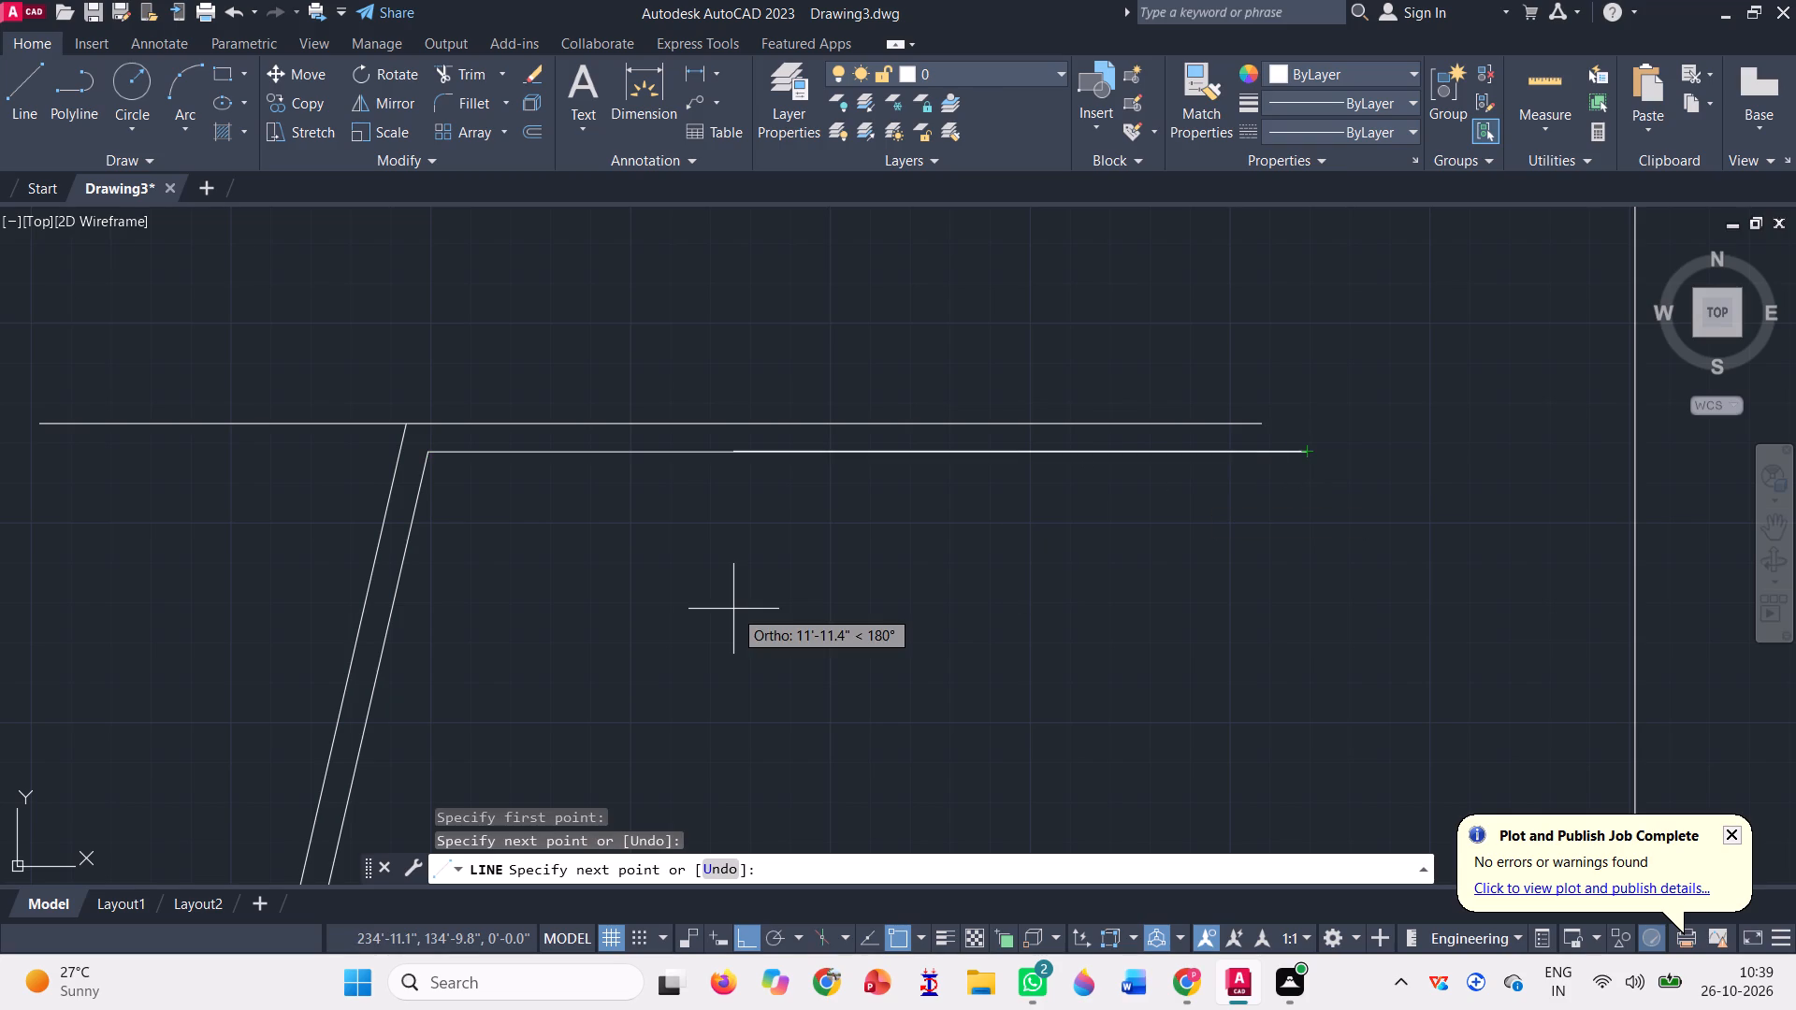
Trim the part of the upper horizontal line that extends west of the west slanted line.
{"action": "left_click", "coordinate": [466, 71]}
{"action": "left_click", "coordinate": [188, 475]}
{"action": "left_click", "coordinate": [255, 339]}
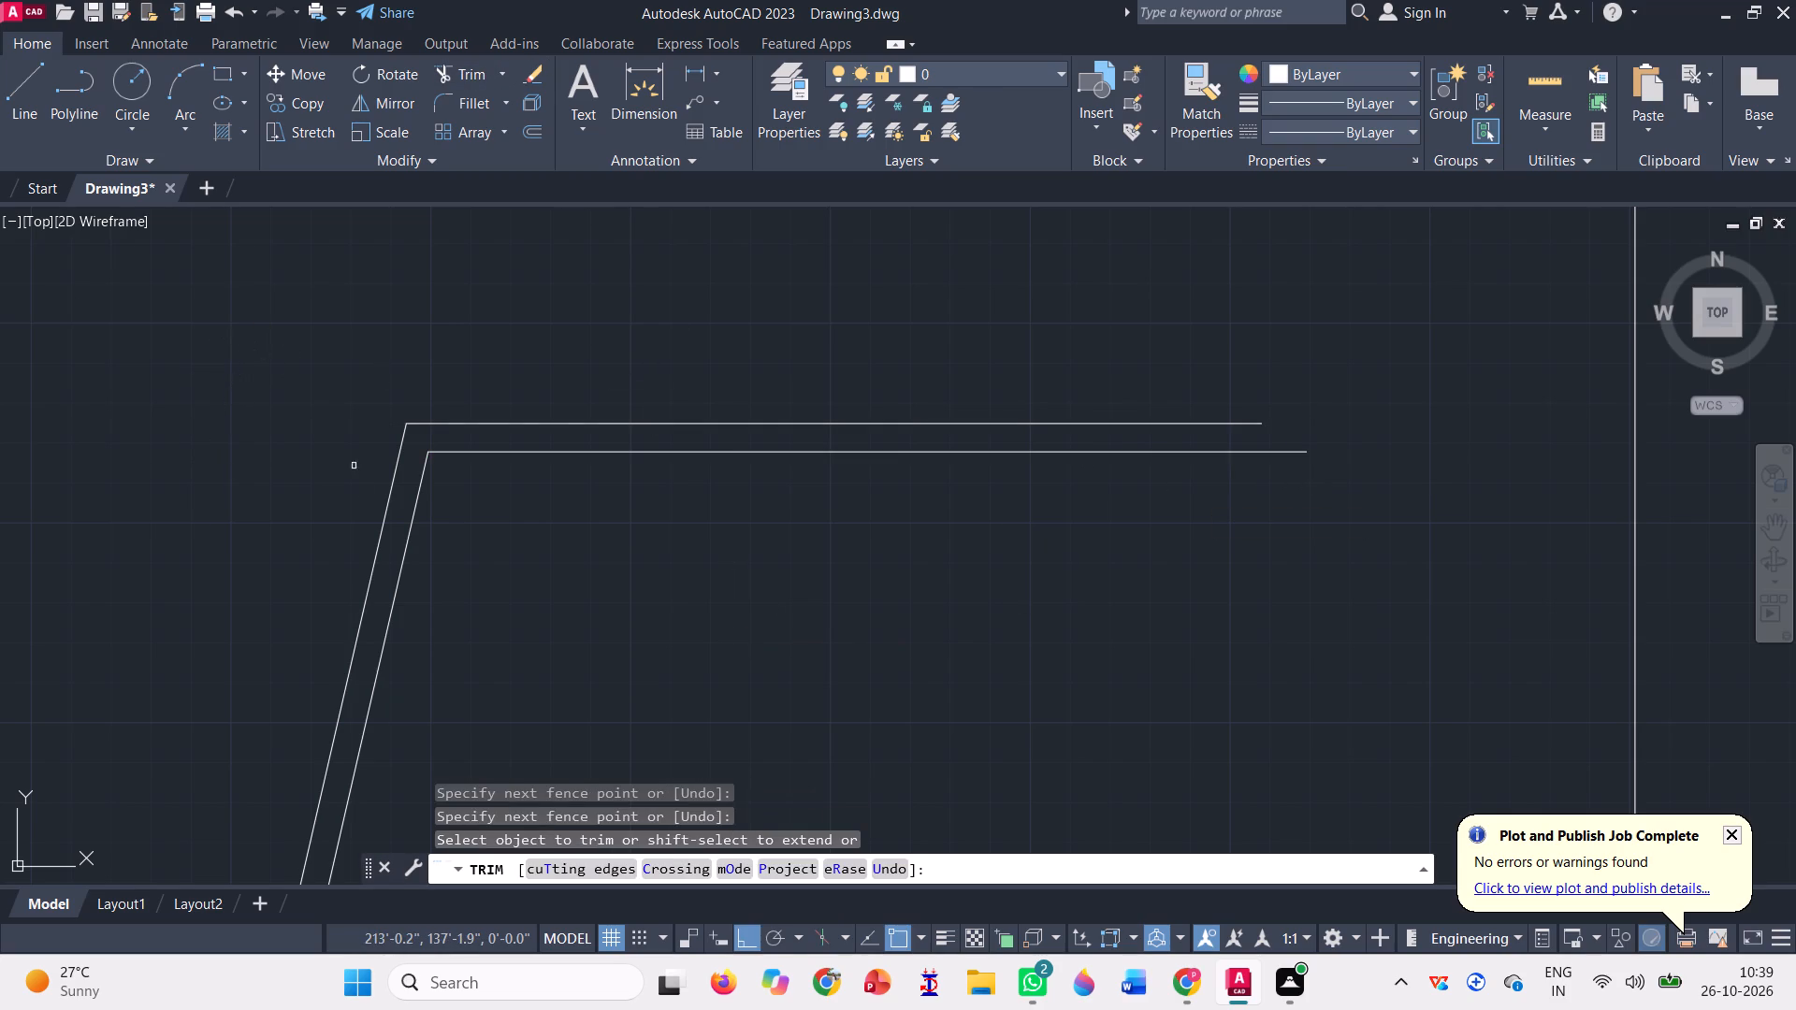
{"action": "scroll", "coordinate": [362, 492], "scroll_direction": "down", "scroll_amount": 2}
{"action": "key", "text": "Escape"}
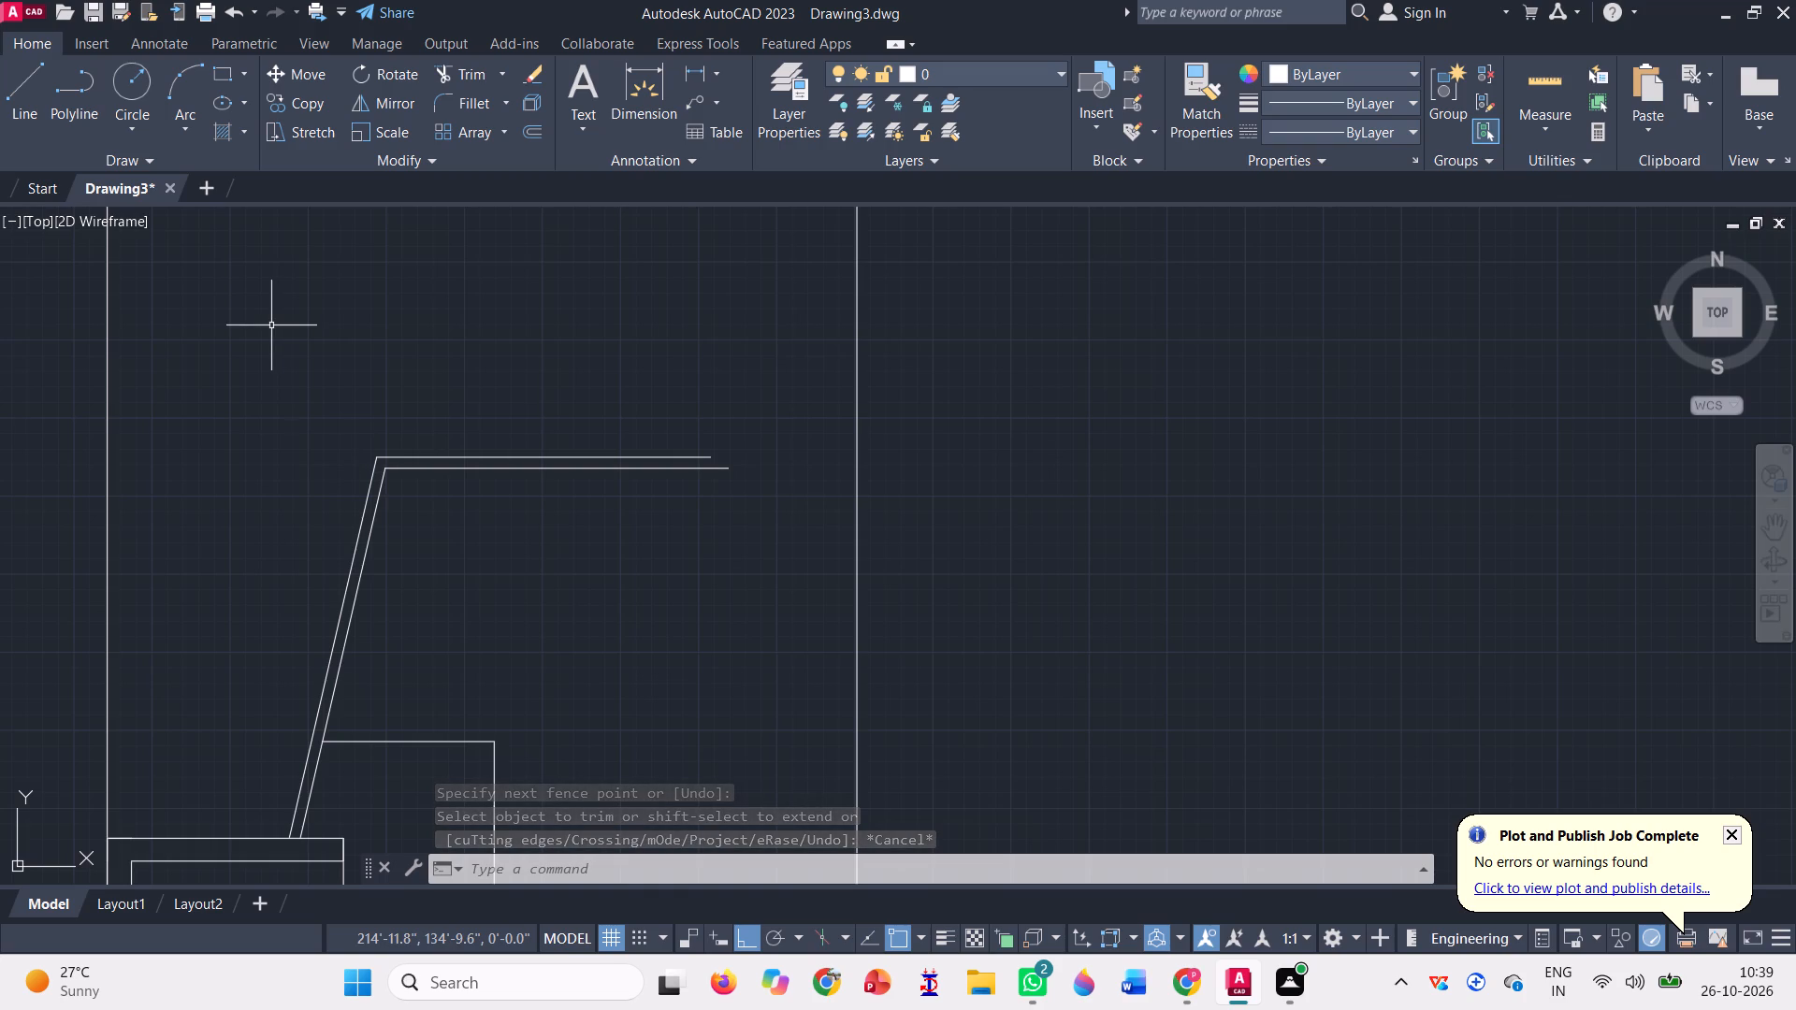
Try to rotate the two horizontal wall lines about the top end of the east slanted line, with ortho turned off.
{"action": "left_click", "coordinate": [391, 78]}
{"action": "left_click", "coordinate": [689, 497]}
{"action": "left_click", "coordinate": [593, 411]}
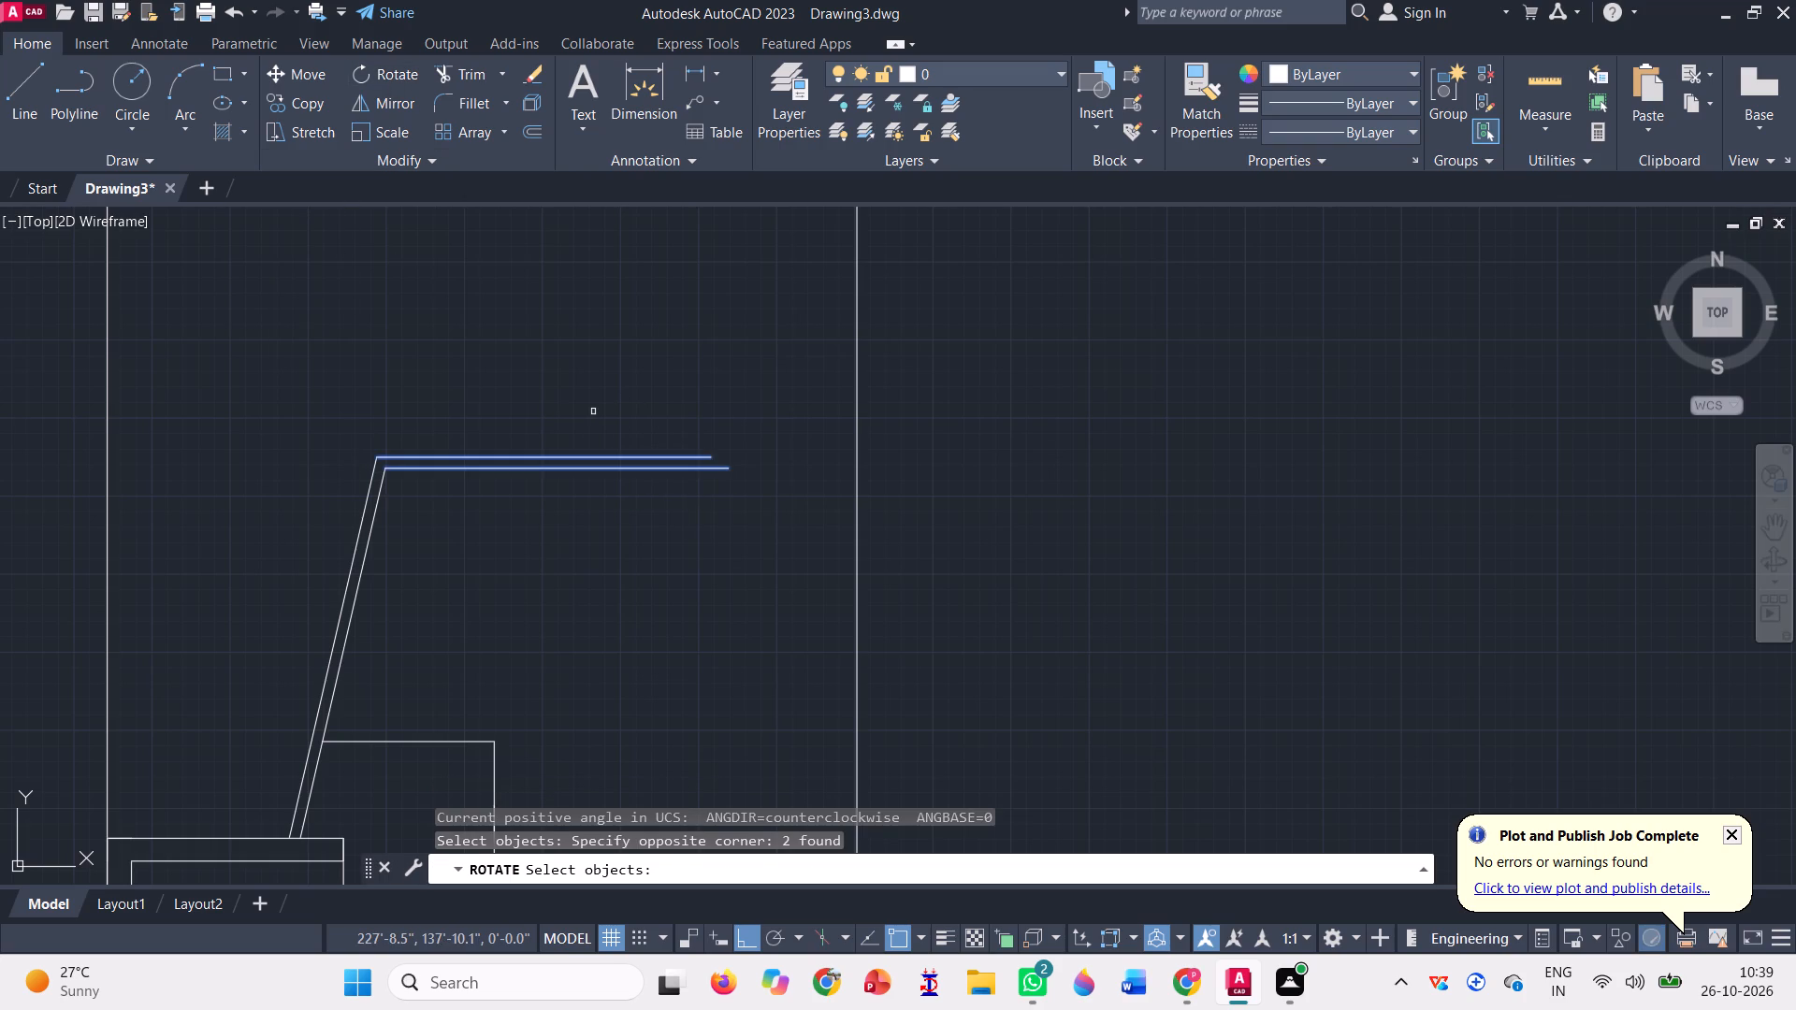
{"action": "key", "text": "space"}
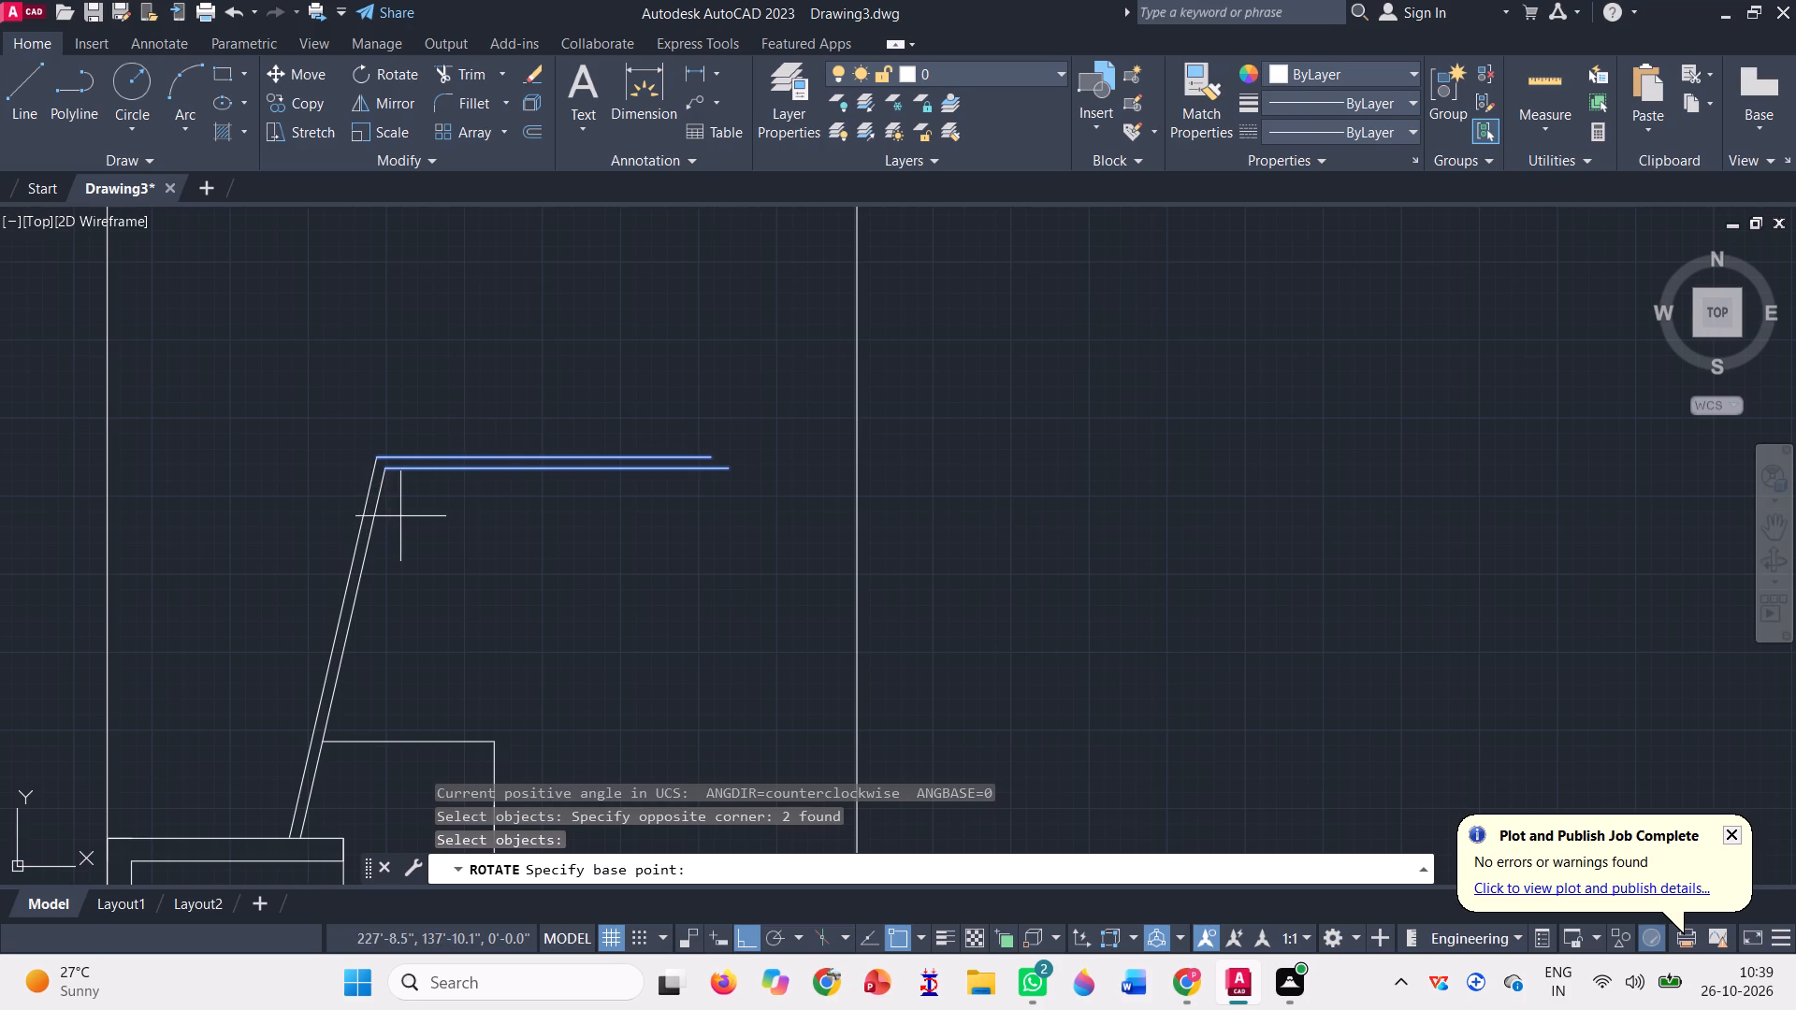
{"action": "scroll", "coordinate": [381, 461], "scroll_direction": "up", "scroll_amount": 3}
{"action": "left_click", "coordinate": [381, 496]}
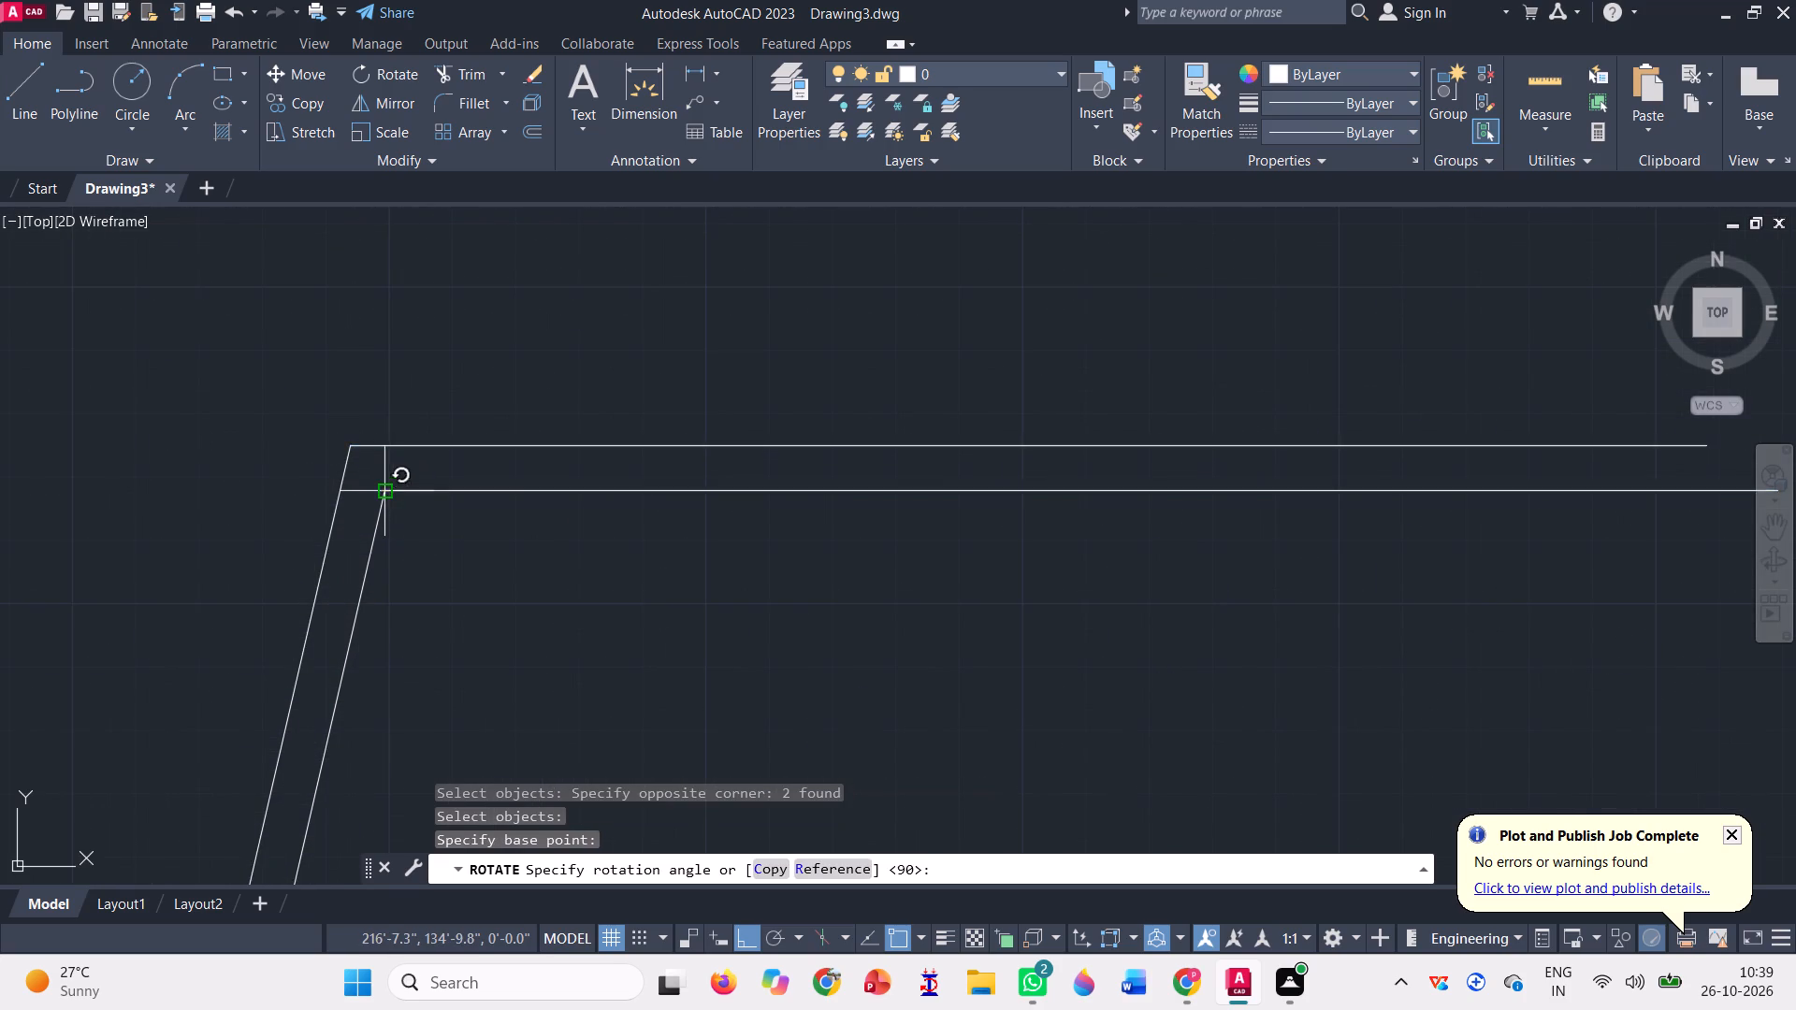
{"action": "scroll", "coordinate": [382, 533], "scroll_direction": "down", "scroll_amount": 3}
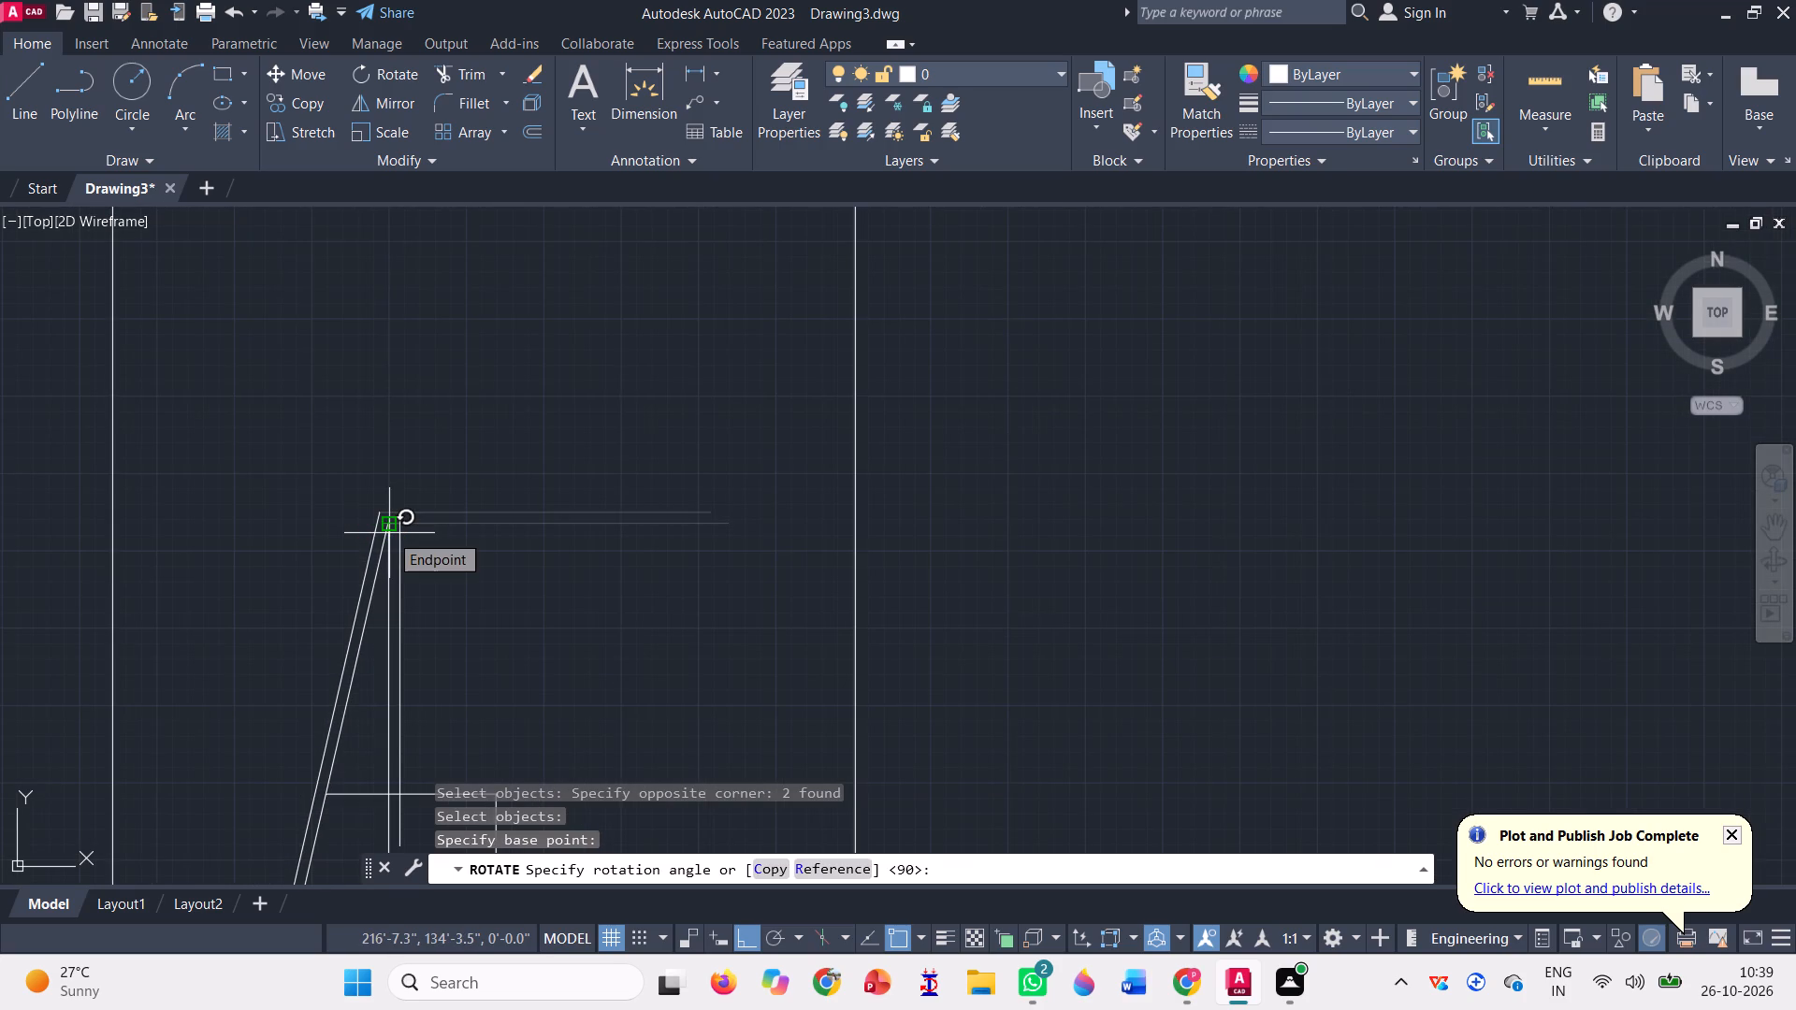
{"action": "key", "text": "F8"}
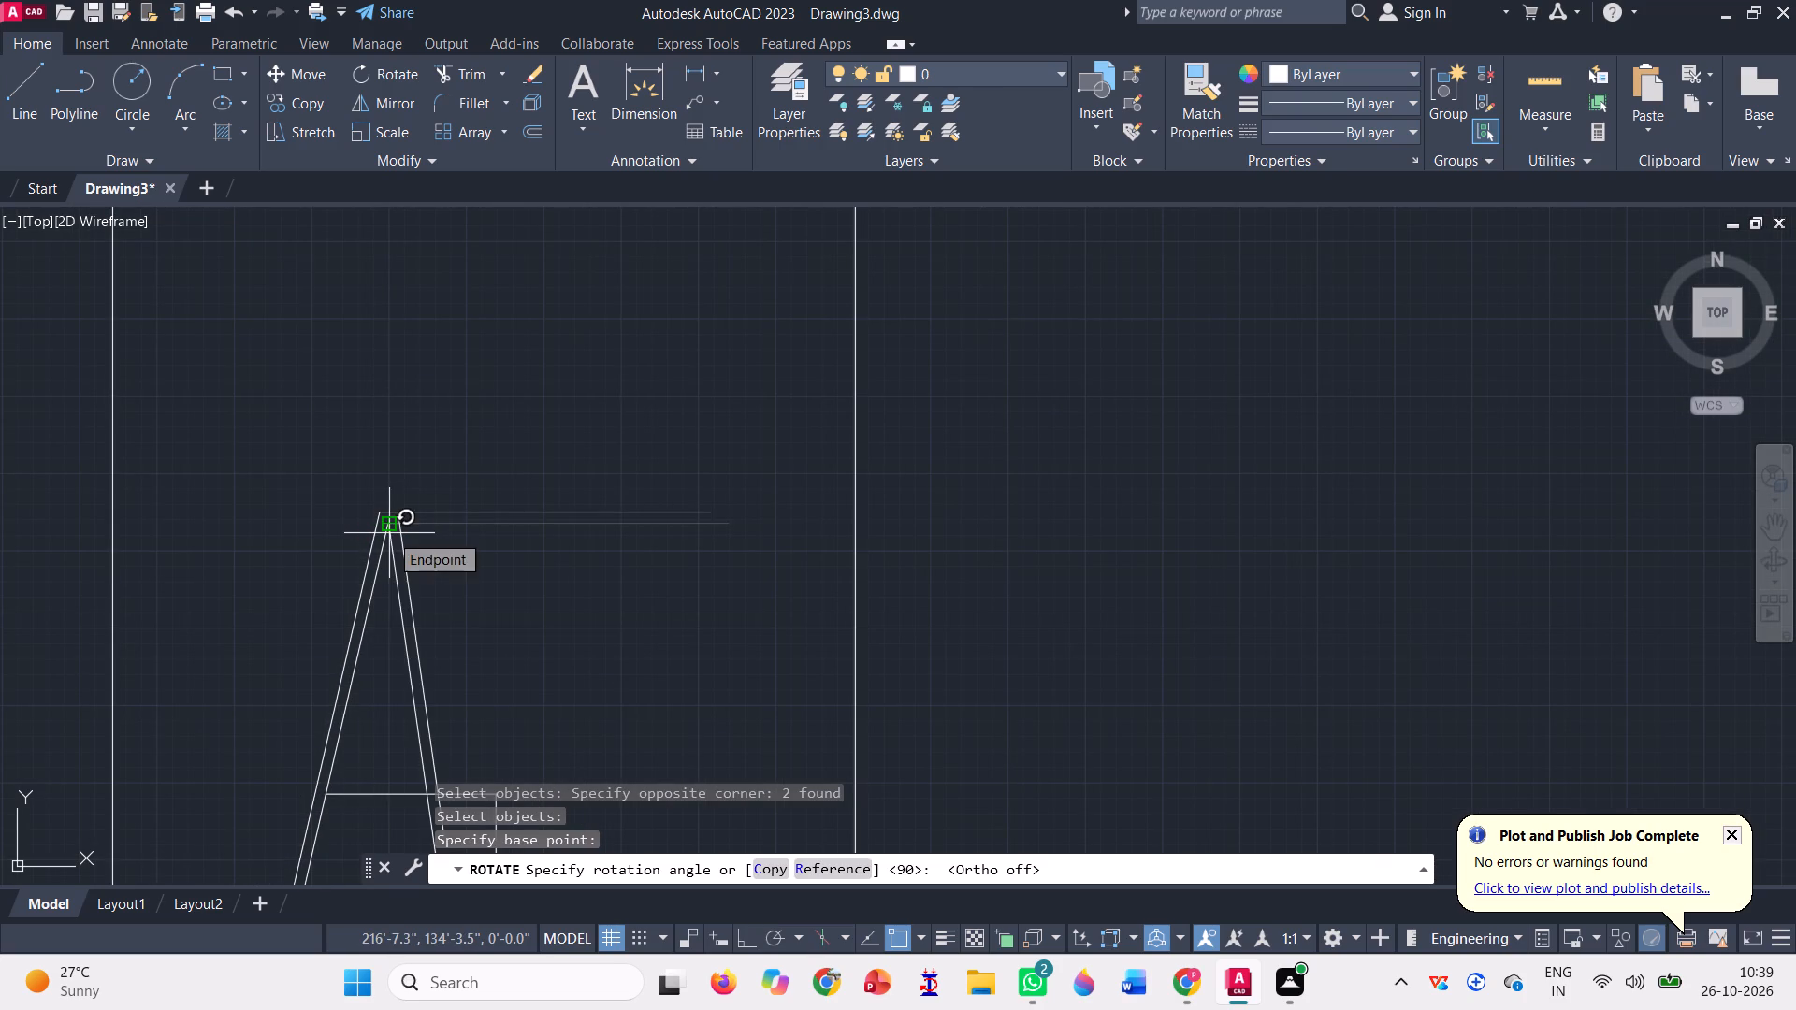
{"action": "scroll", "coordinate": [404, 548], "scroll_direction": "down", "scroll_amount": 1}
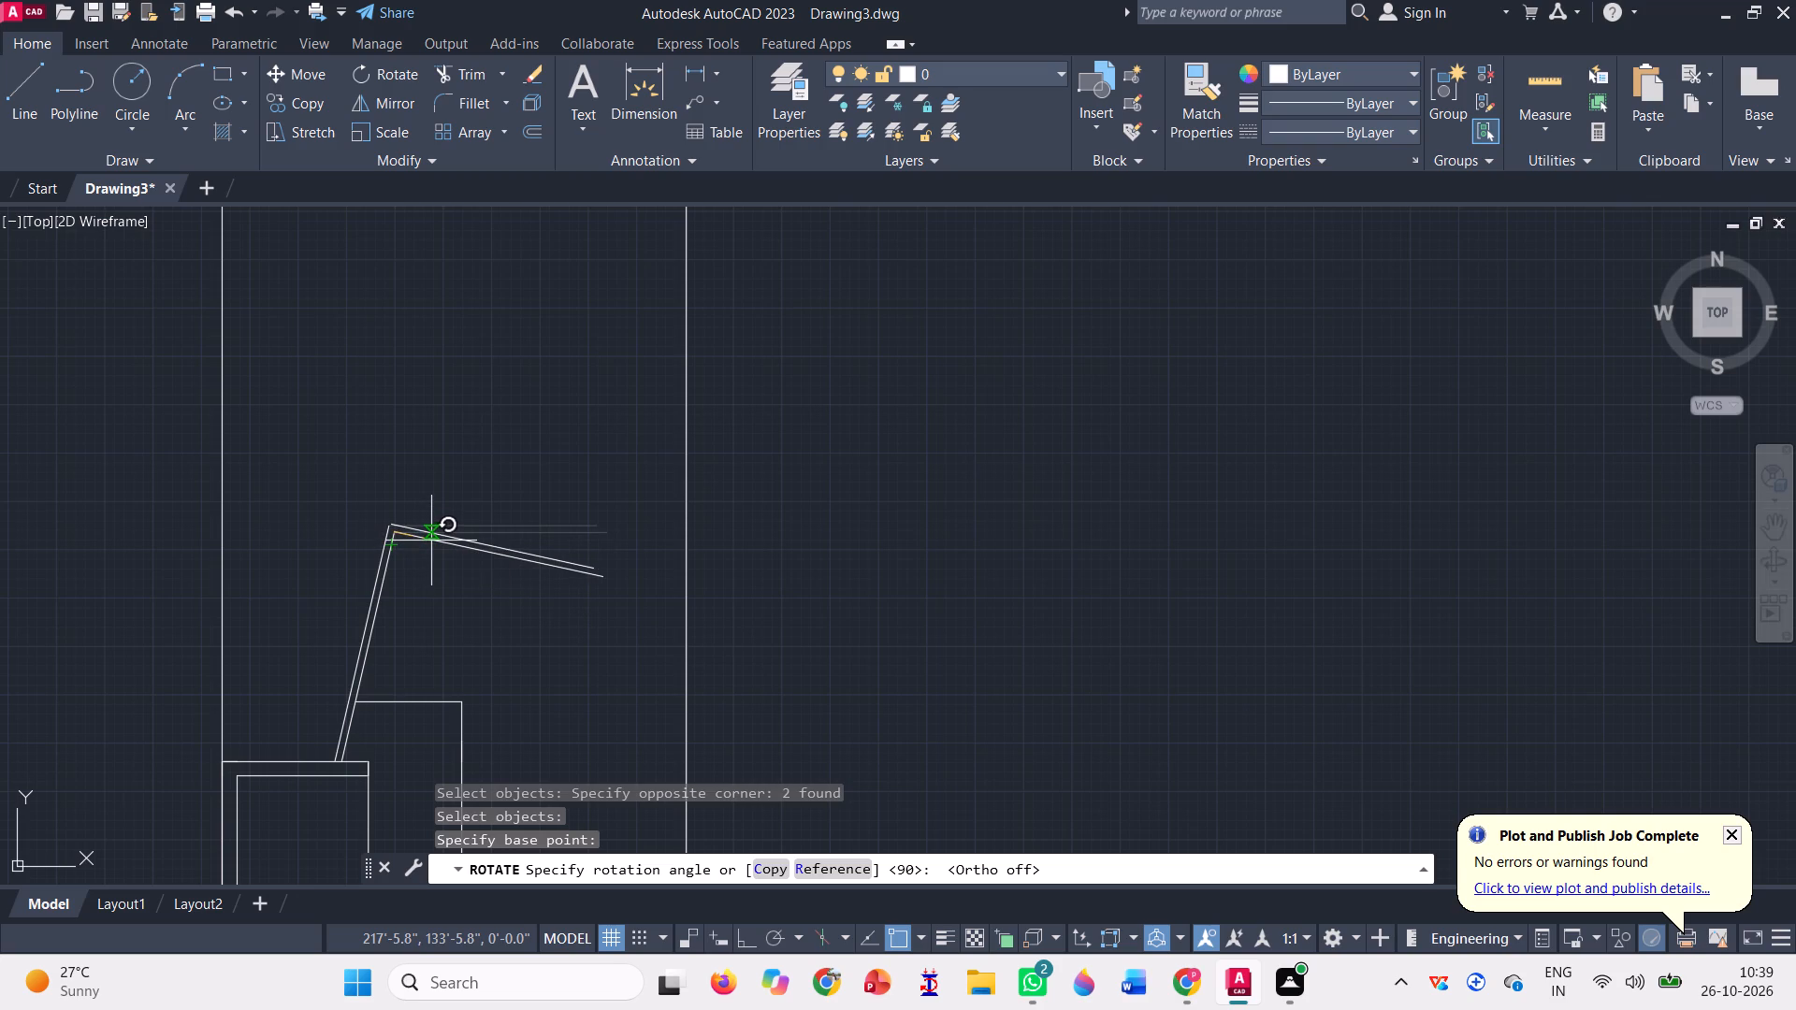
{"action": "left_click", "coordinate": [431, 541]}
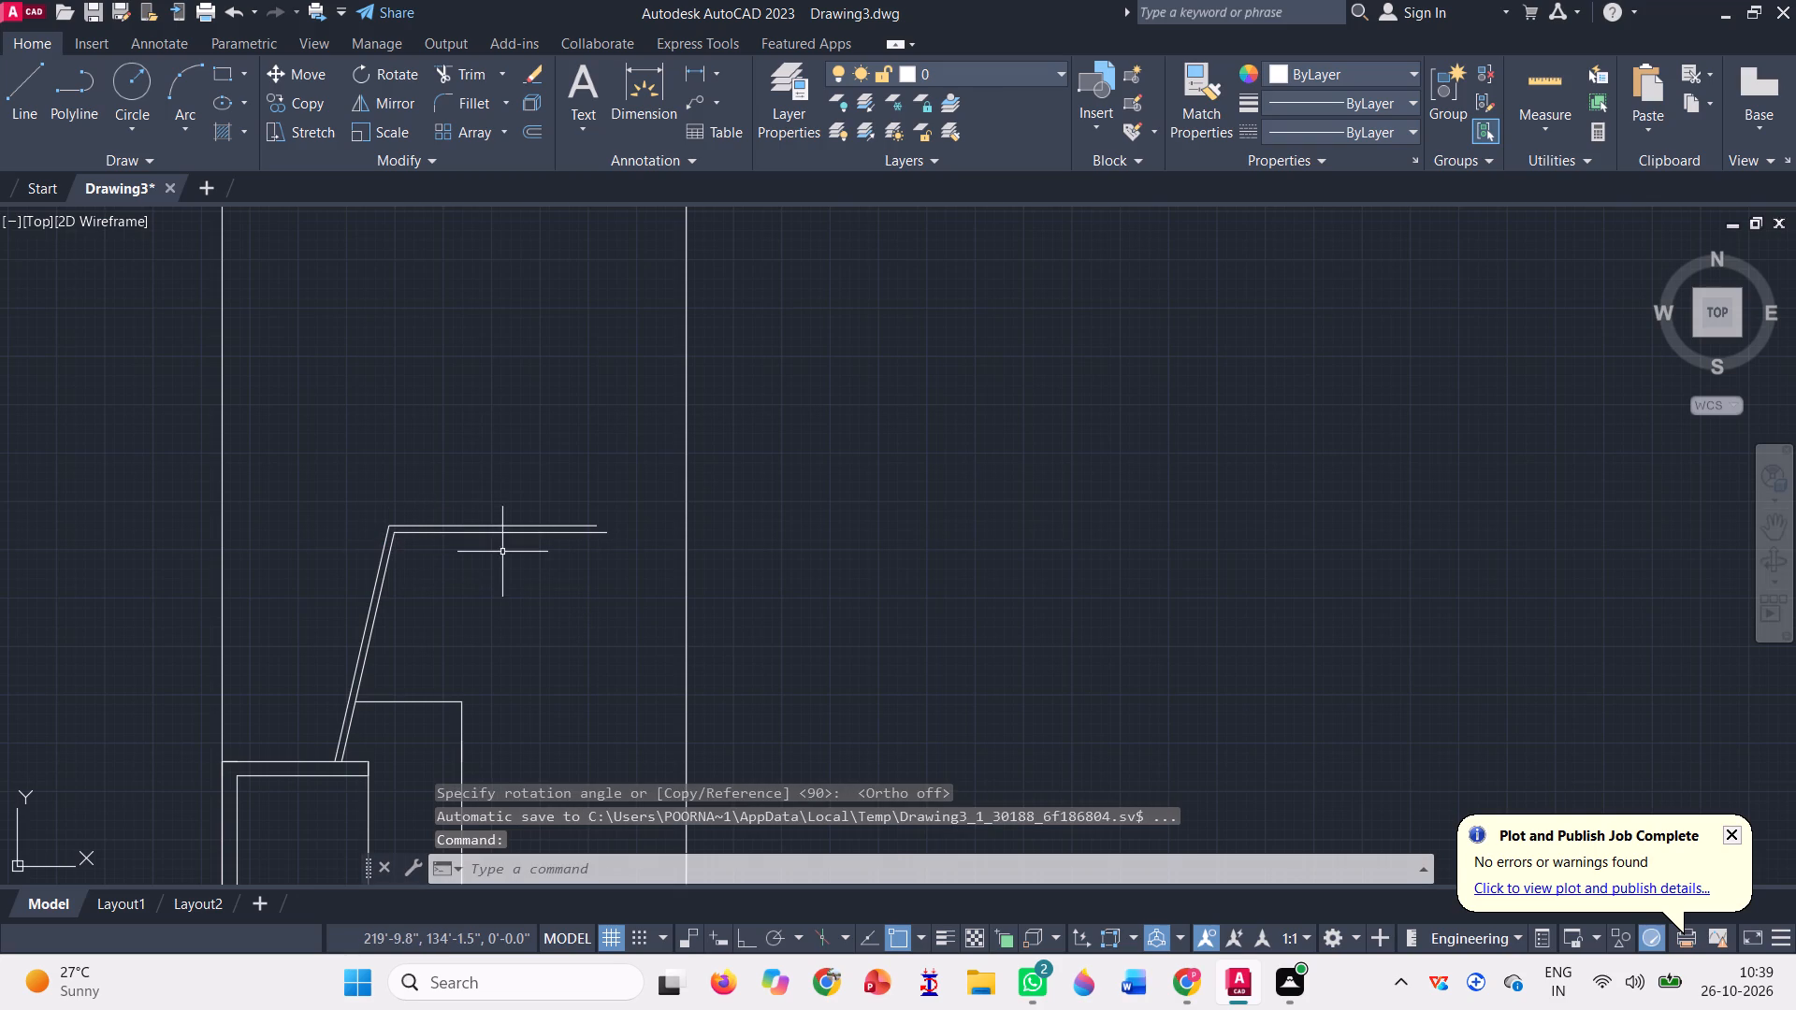
Rotate the two horizontal wall lines clockwise about 16° around the slanted wall's outer top corner, so they slope down eastward.
{"action": "left_click", "coordinate": [502, 552]}
{"action": "left_click", "coordinate": [474, 488]}
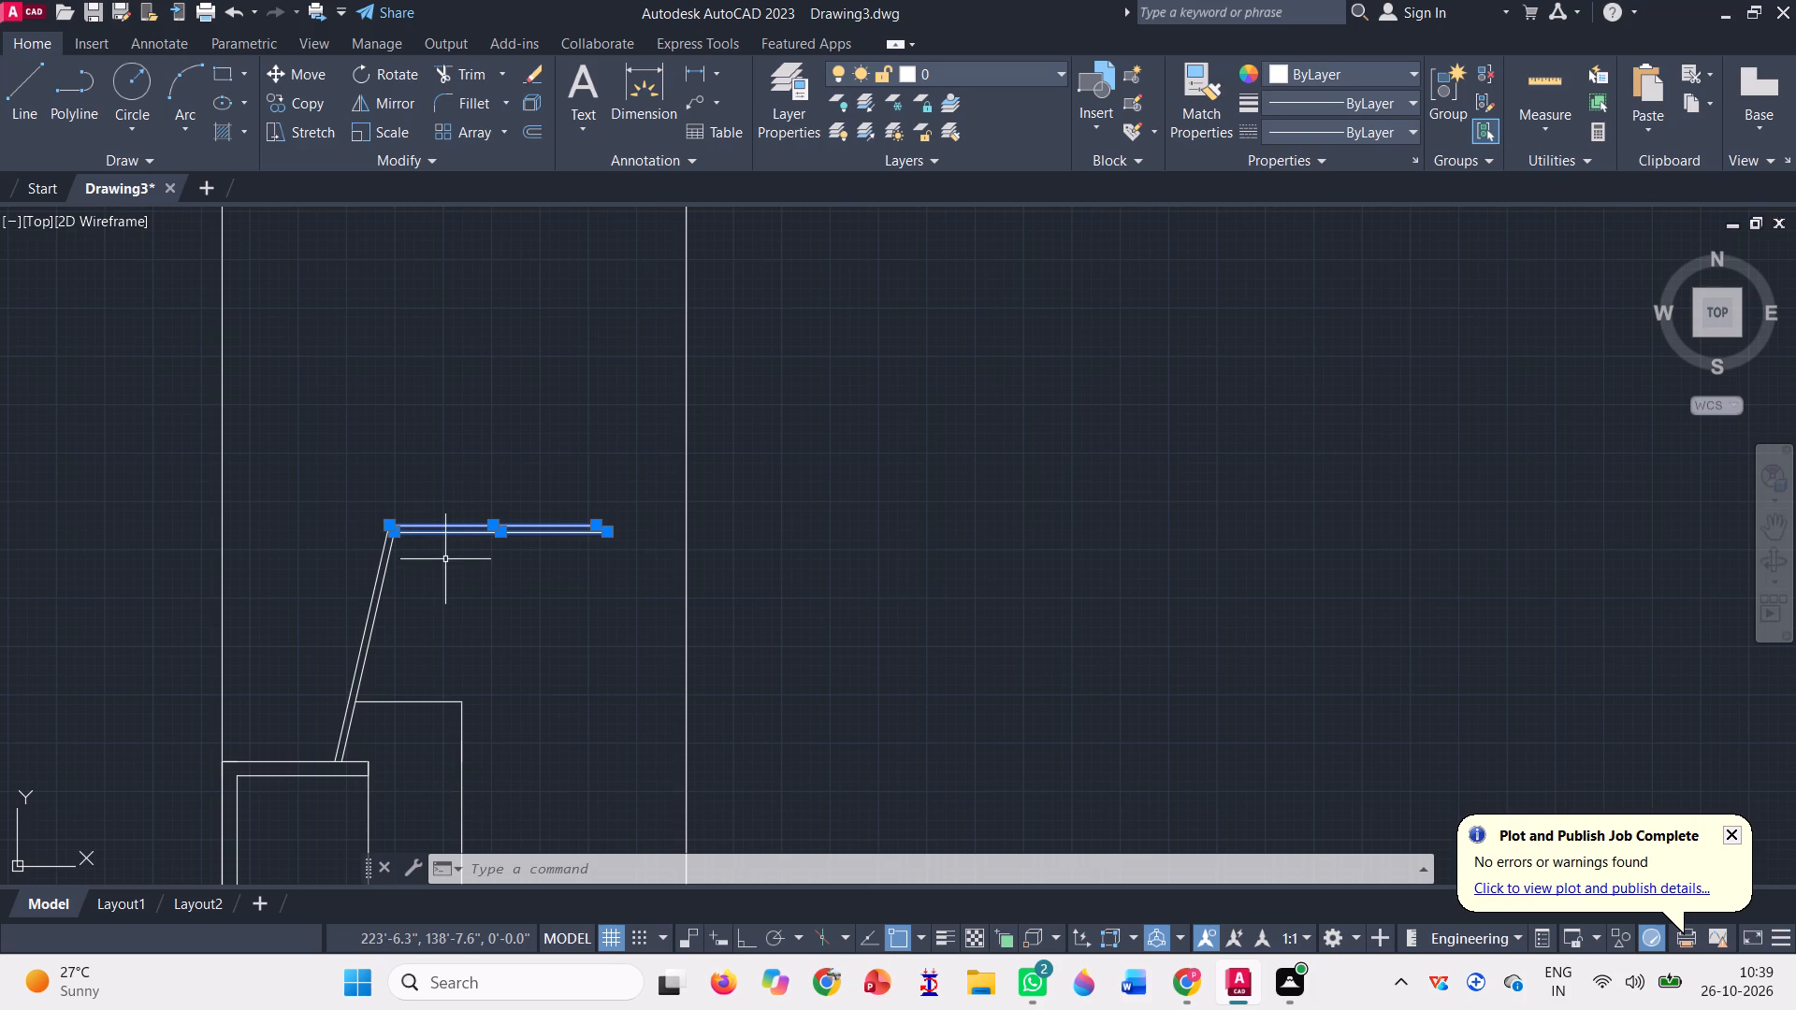
{"action": "left_click", "coordinate": [362, 68]}
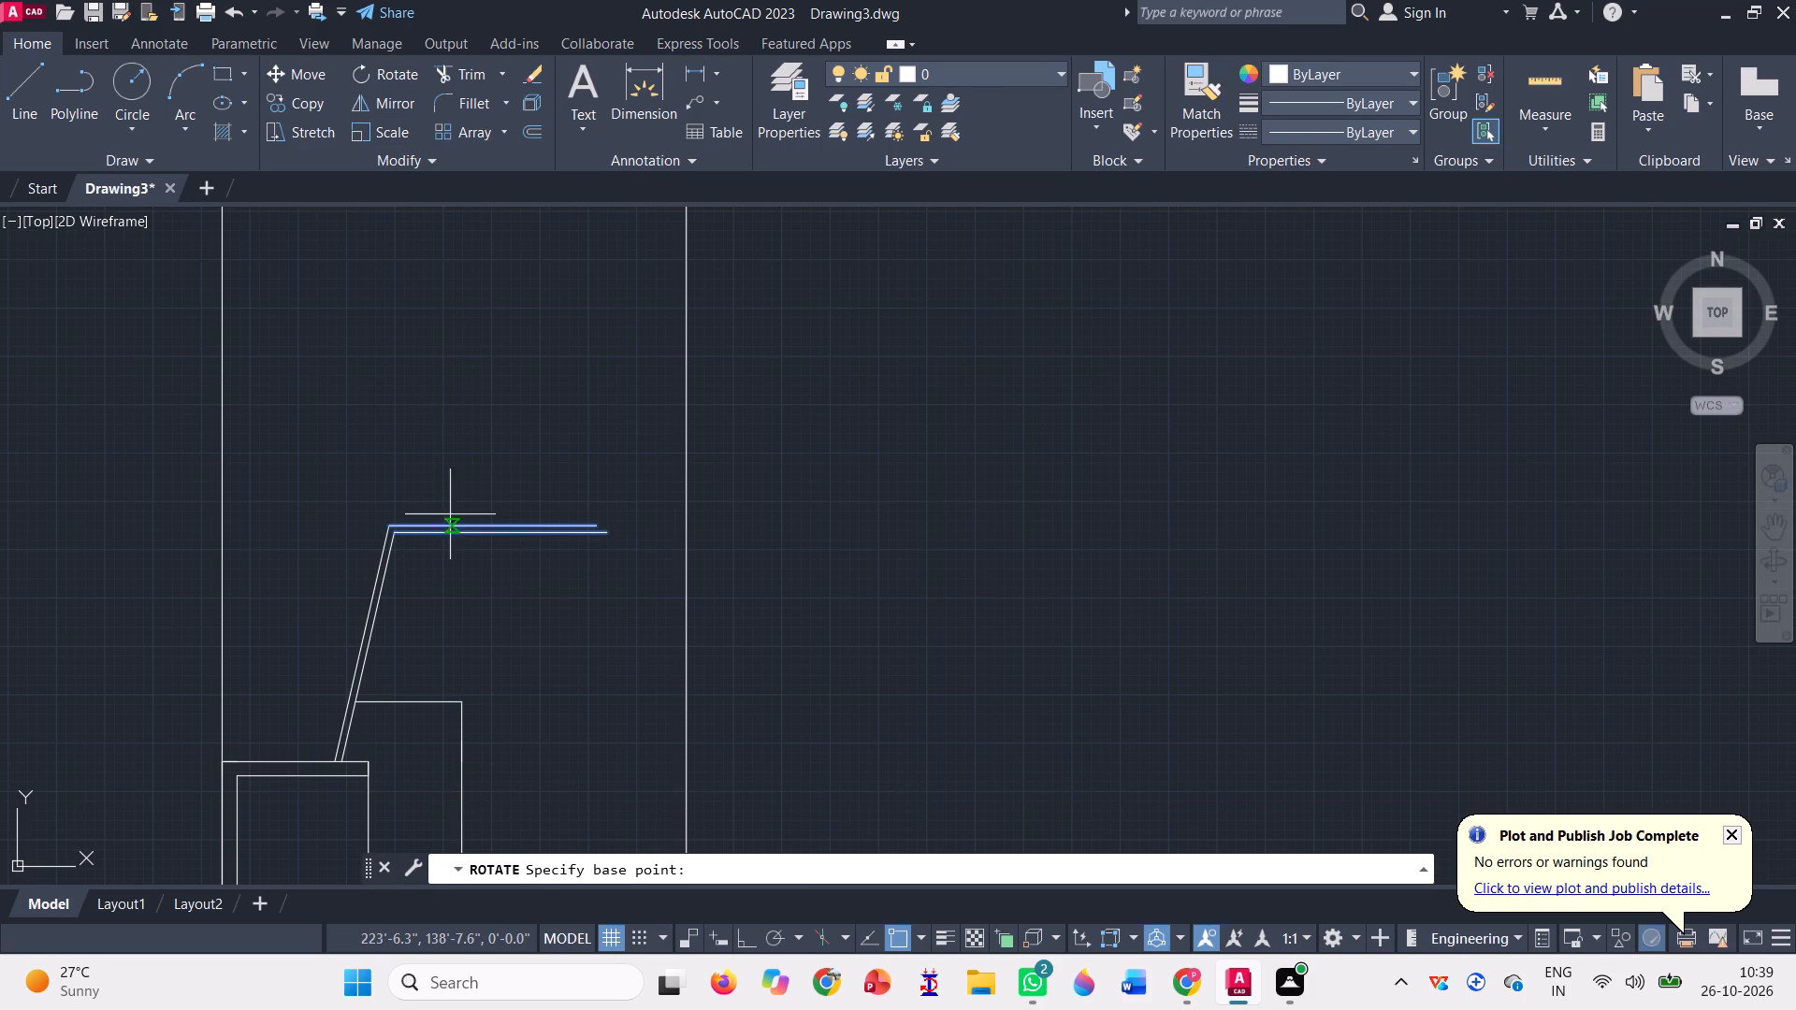
{"action": "scroll", "coordinate": [429, 524], "scroll_direction": "up", "scroll_amount": 3}
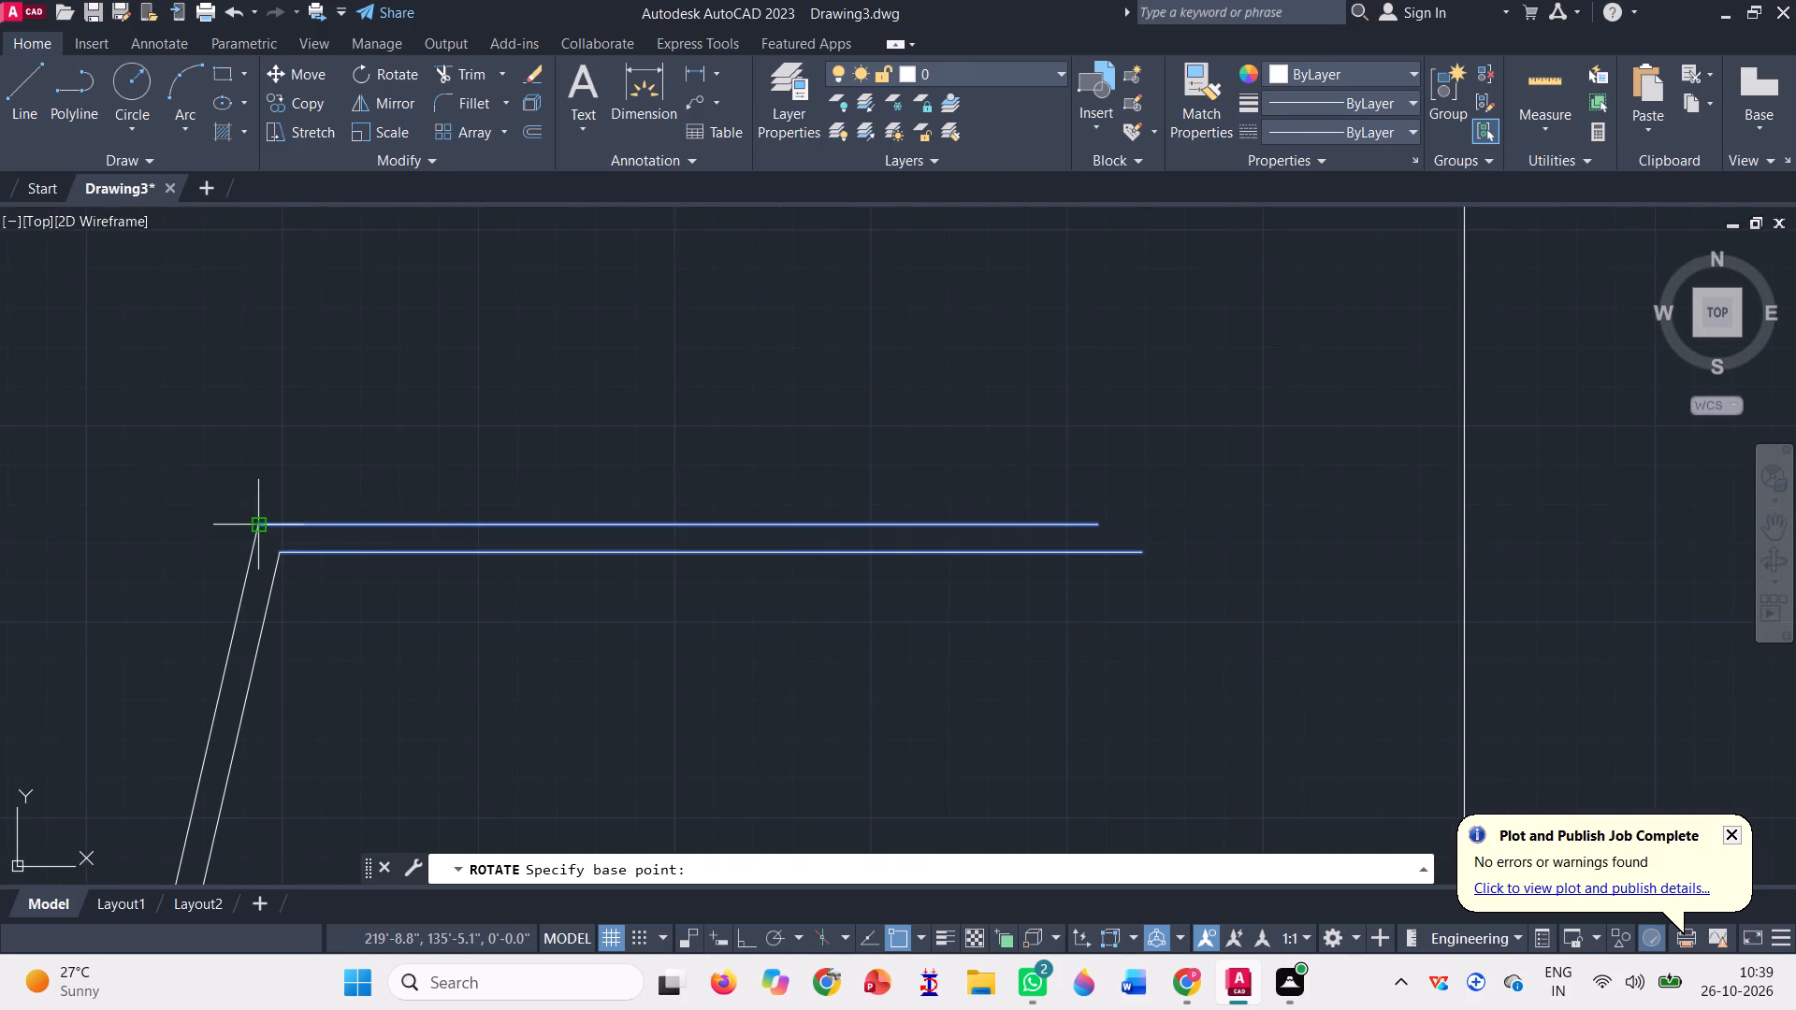
{"action": "left_click", "coordinate": [253, 531]}
{"action": "scroll", "coordinate": [388, 501], "scroll_direction": "down", "scroll_amount": 2}
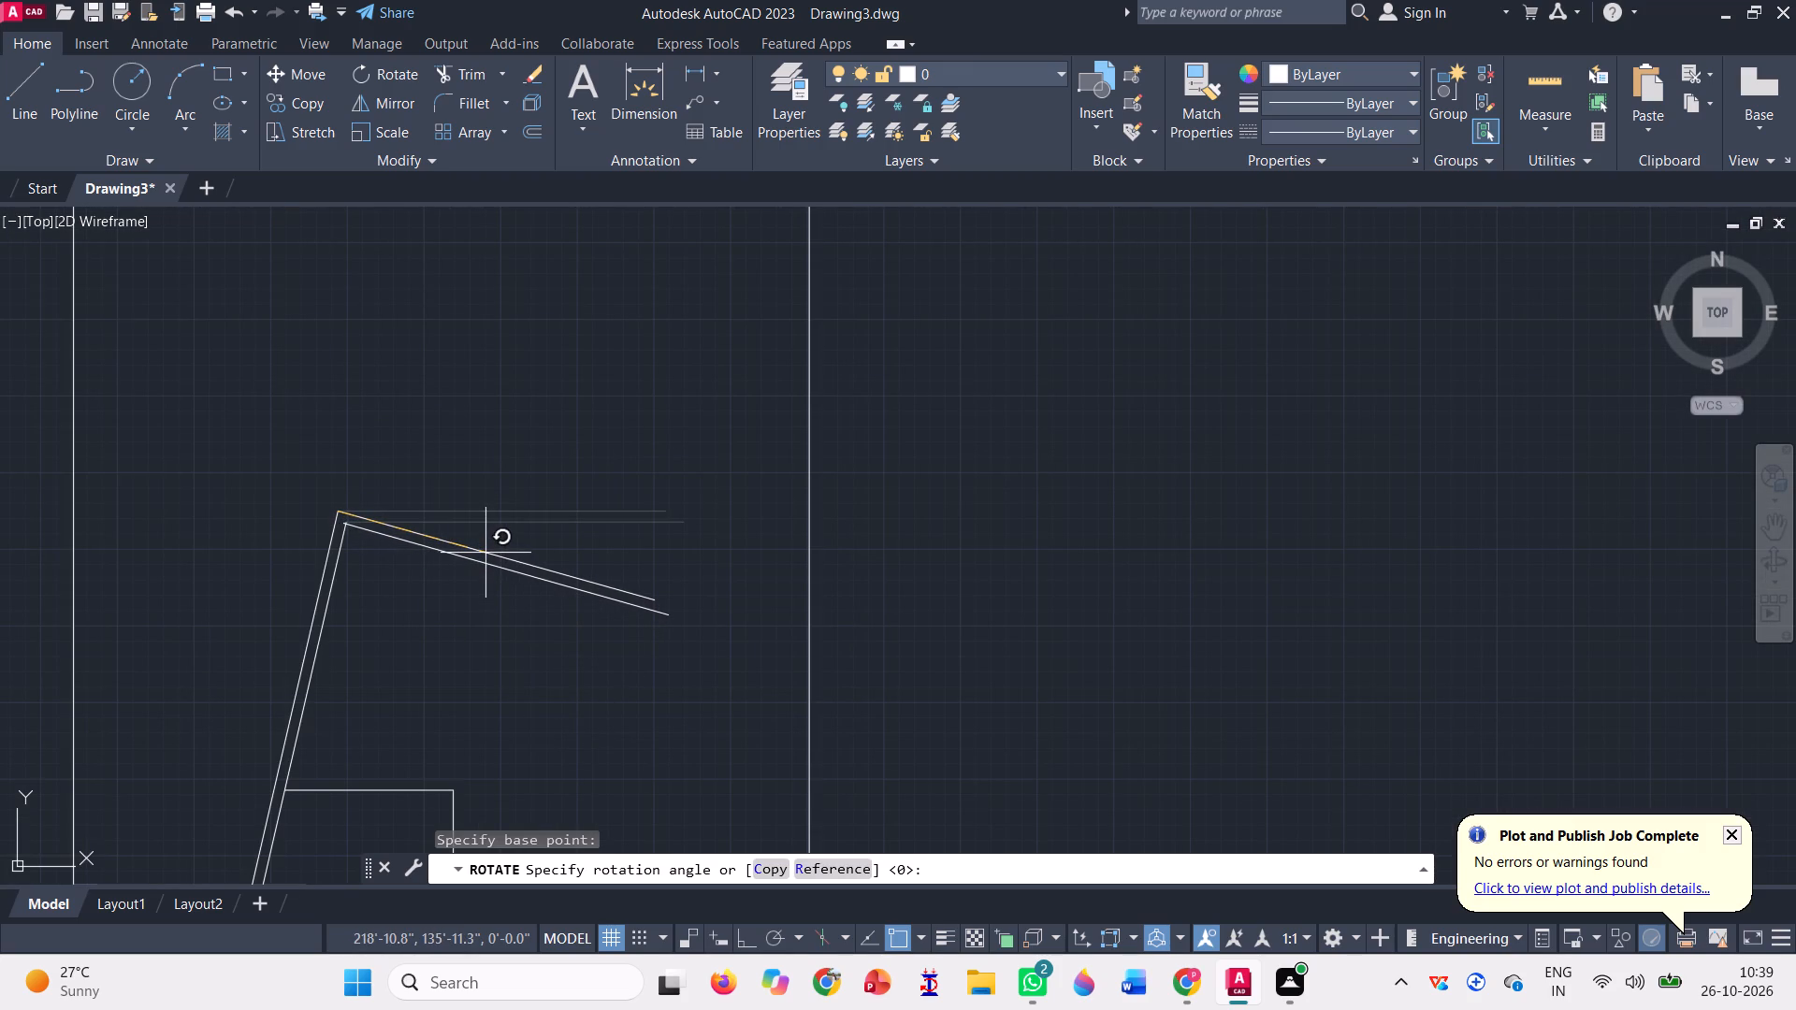
{"action": "left_click", "coordinate": [485, 553]}
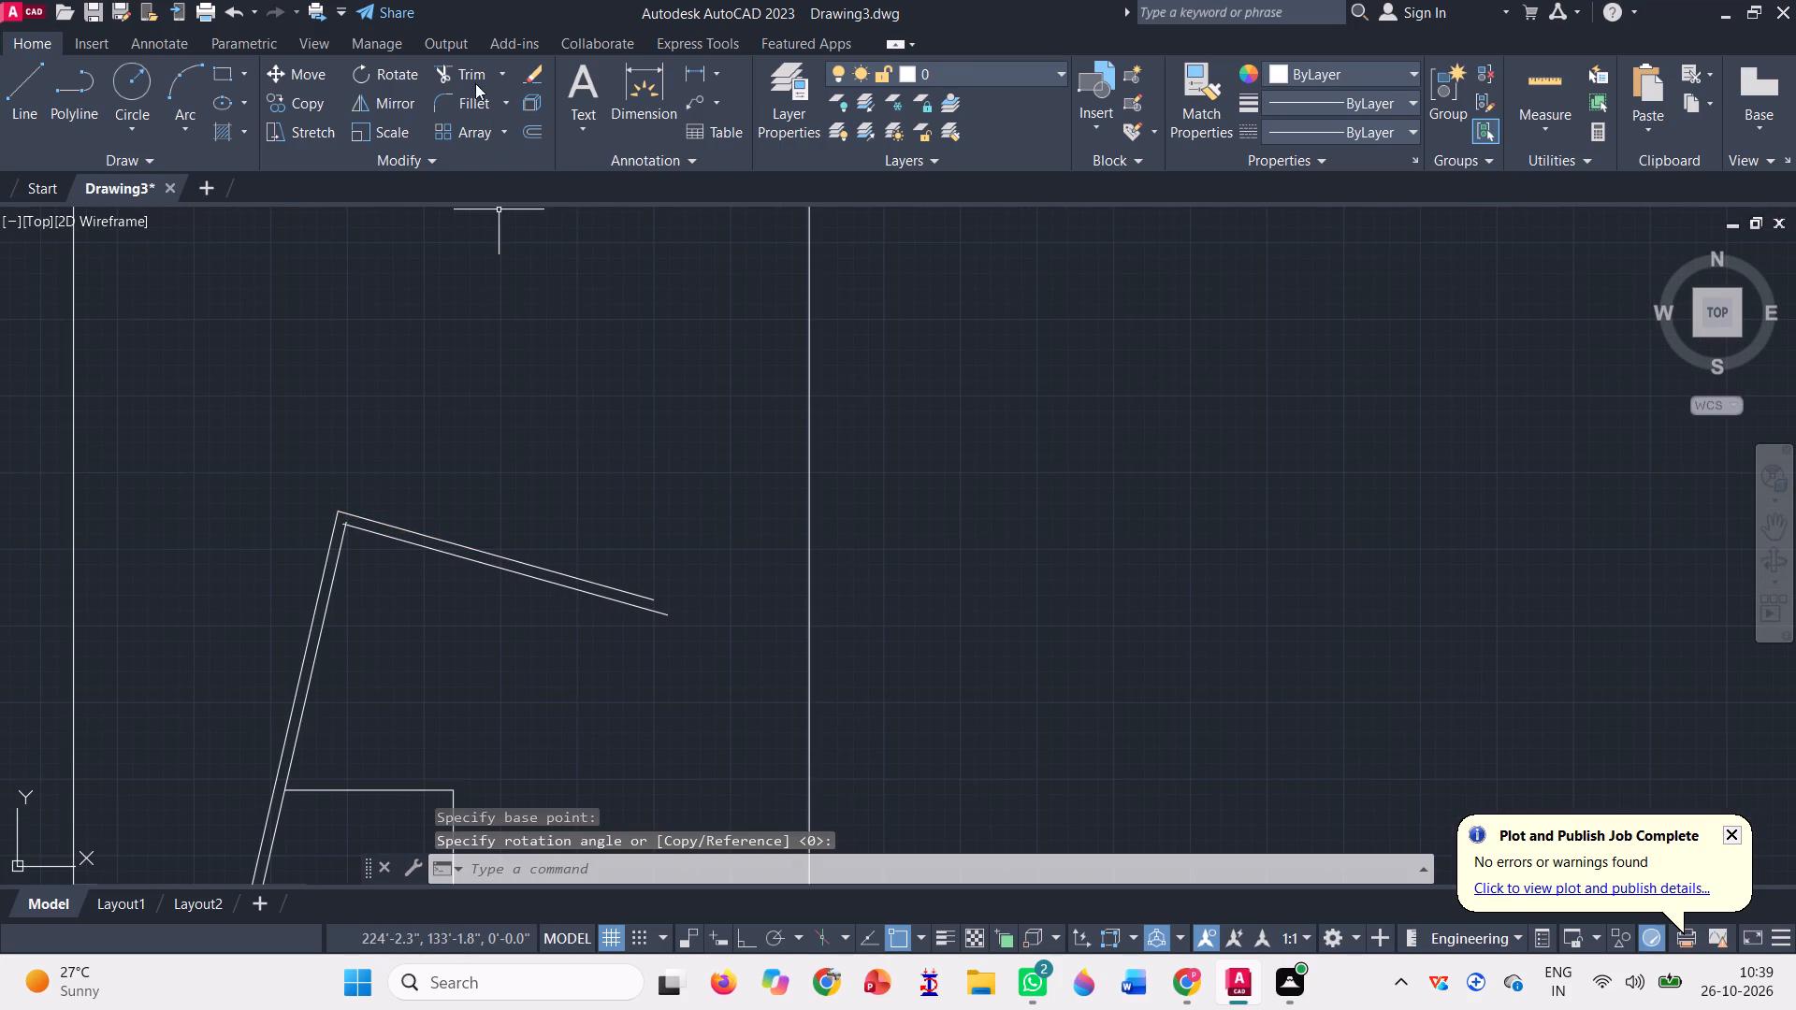
Trim the overlapping ends of the two inner wall lines where they cross at the slanted wall's top corner.
{"action": "left_click", "coordinate": [462, 69]}
{"action": "scroll", "coordinate": [331, 521], "scroll_direction": "up", "scroll_amount": 3}
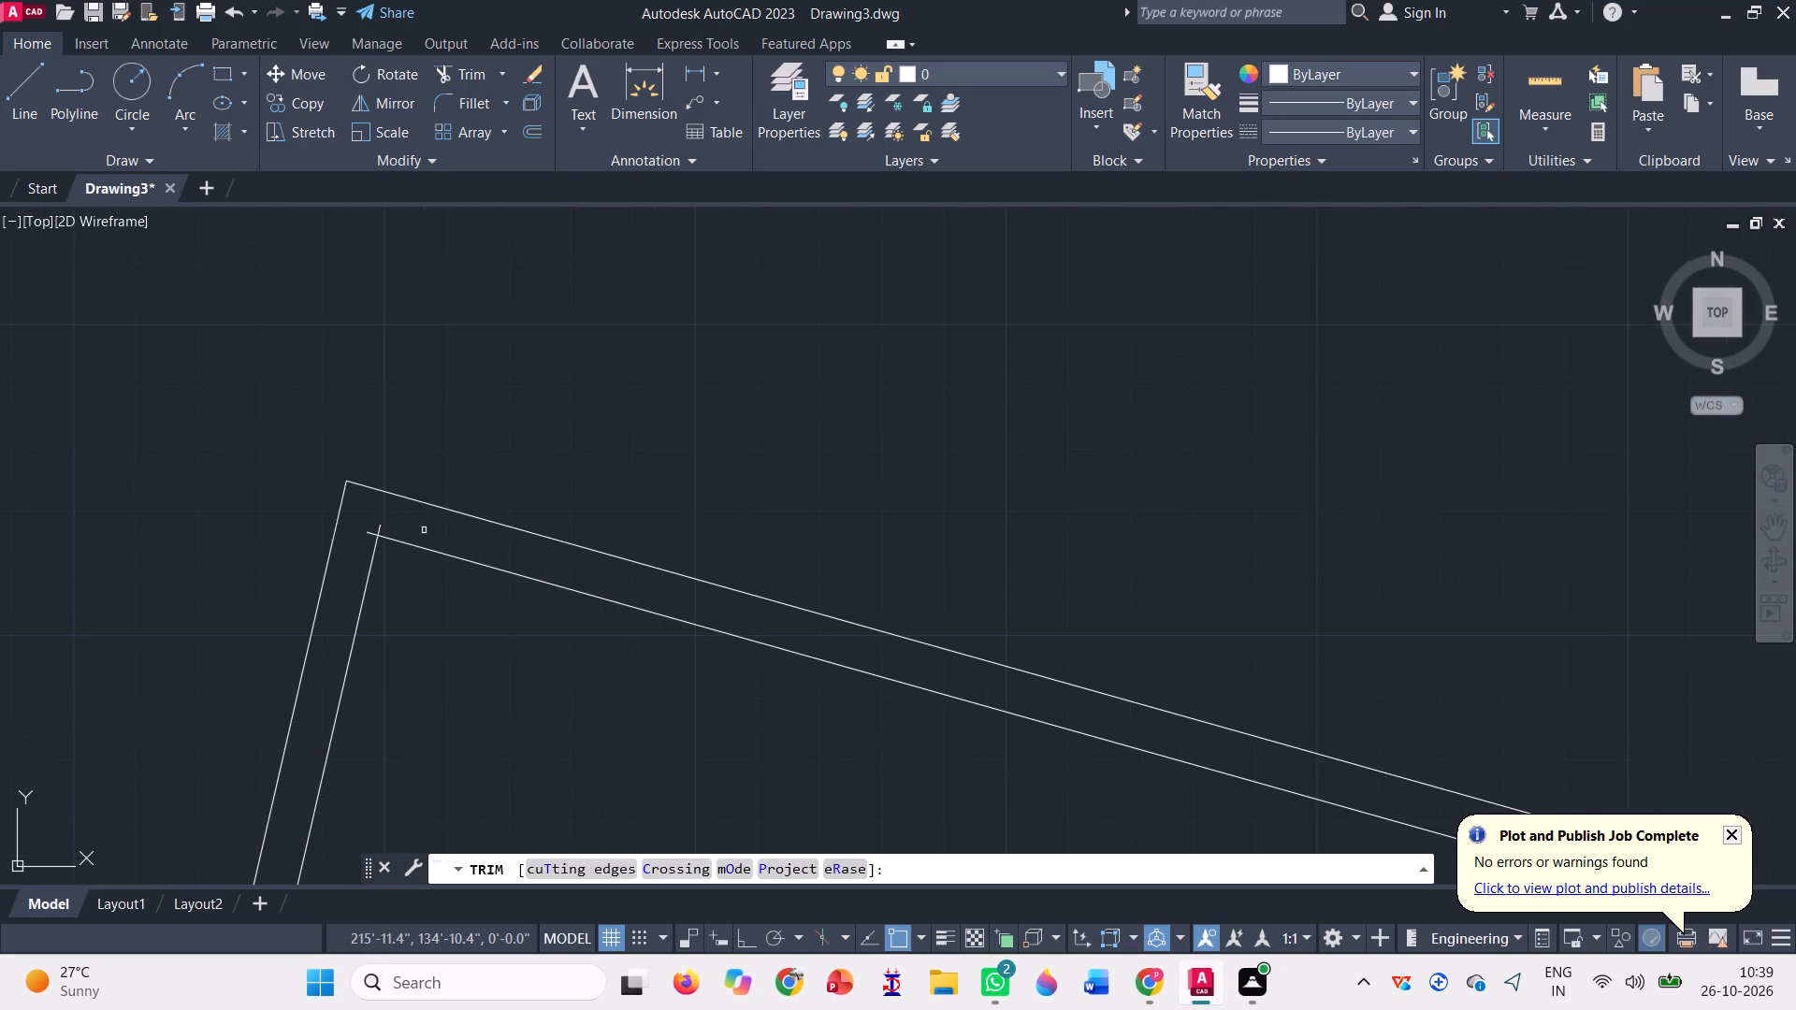
{"action": "scroll", "coordinate": [424, 530], "scroll_direction": "up", "scroll_amount": 3}
{"action": "left_click", "coordinate": [174, 550]}
{"action": "left_click", "coordinate": [257, 521]}
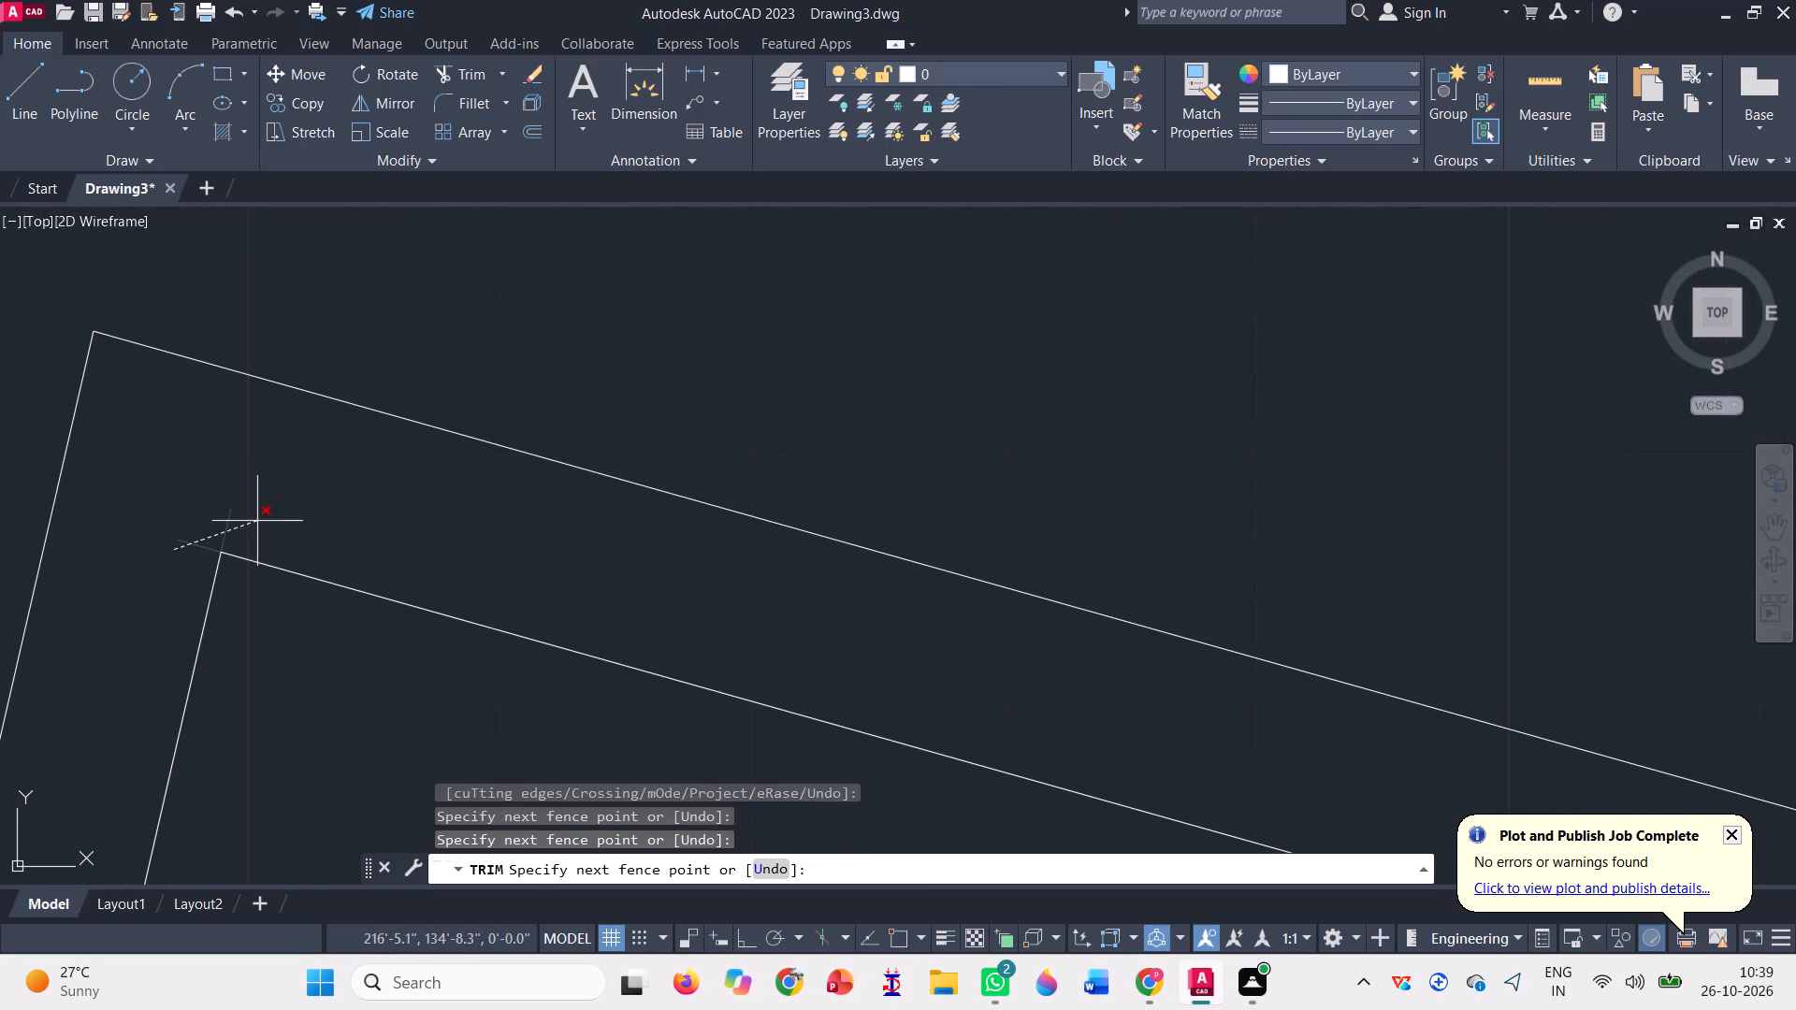
{"action": "scroll", "coordinate": [176, 489], "scroll_direction": "down", "scroll_amount": 6}
{"action": "scroll", "coordinate": [386, 414], "scroll_direction": "down", "scroll_amount": 2}
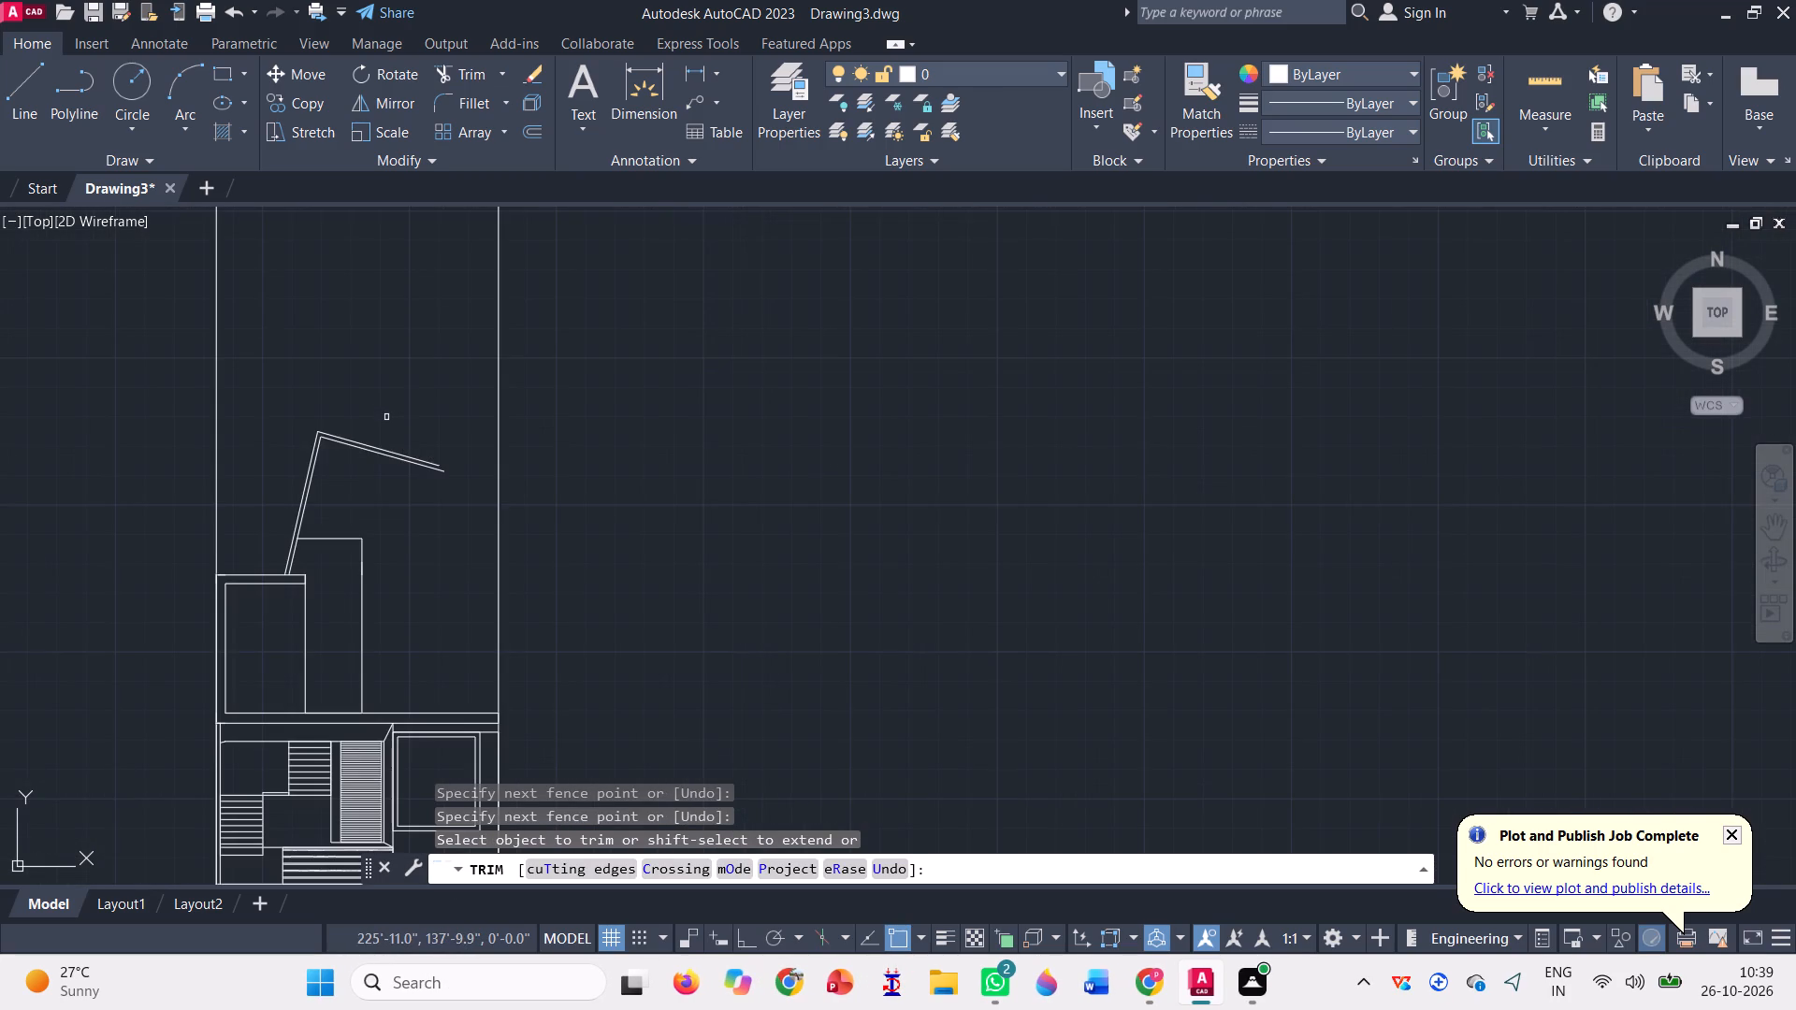
{"action": "key", "text": "Escape"}
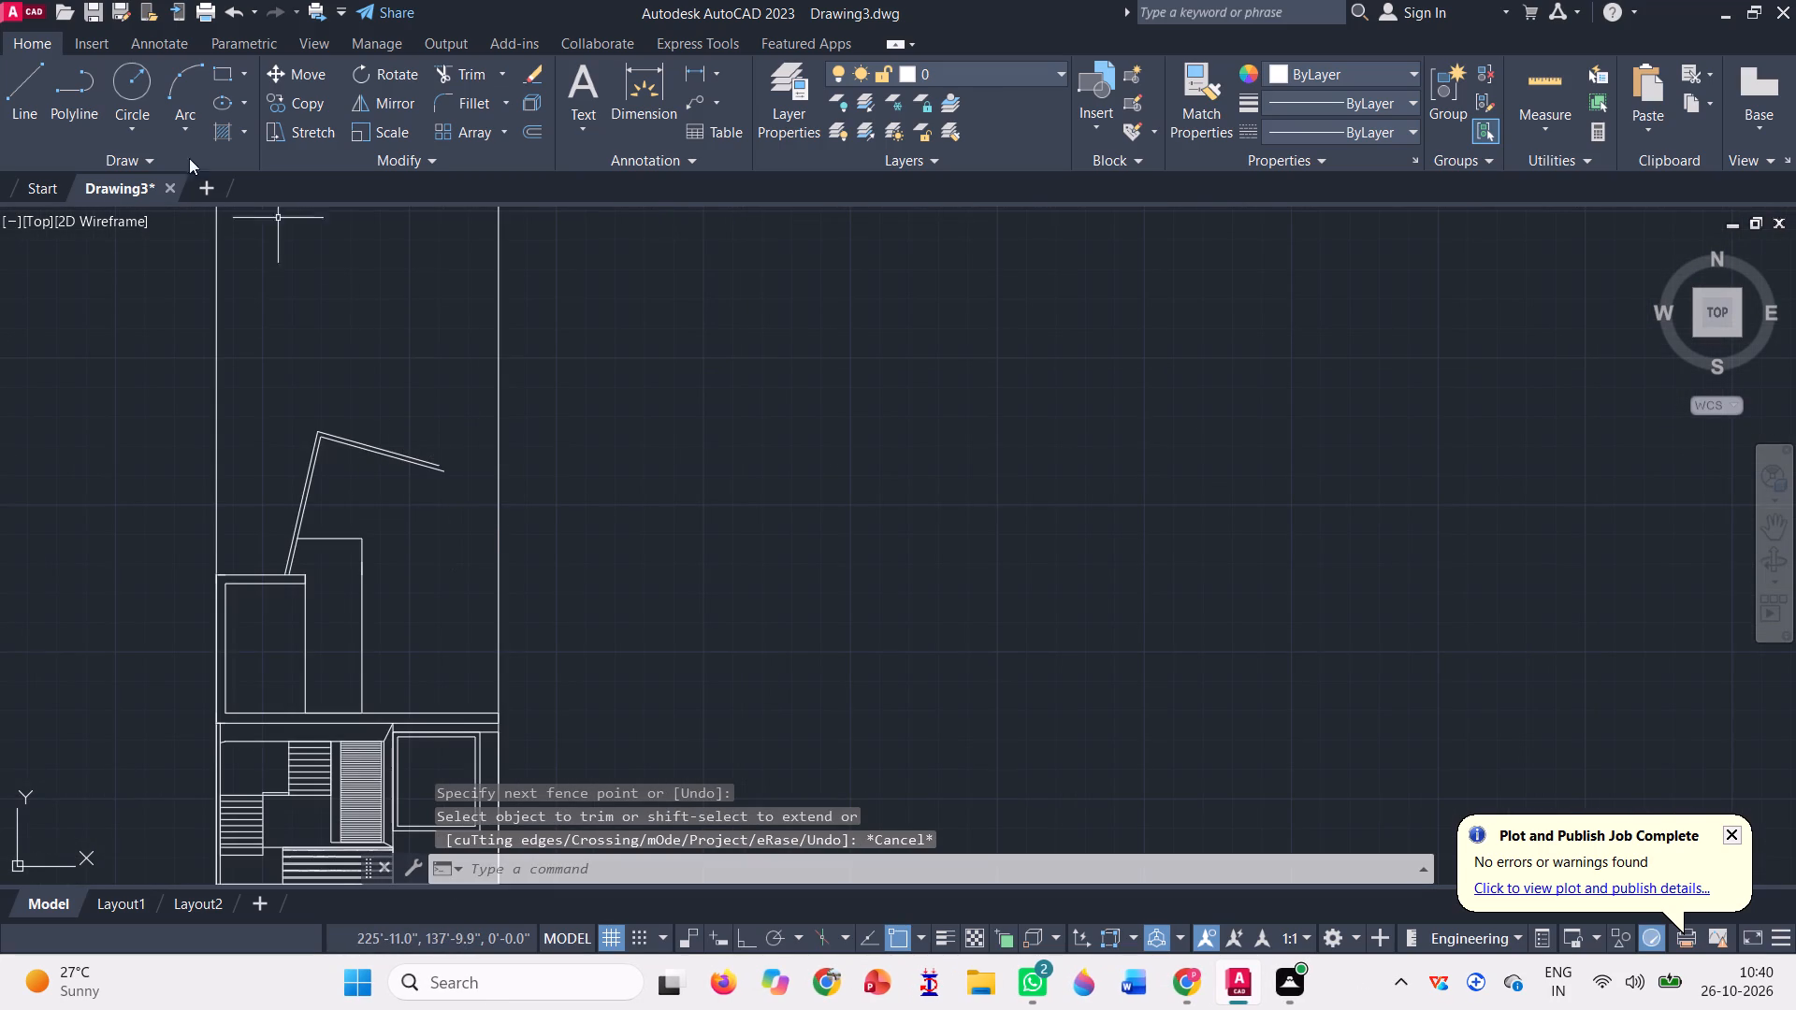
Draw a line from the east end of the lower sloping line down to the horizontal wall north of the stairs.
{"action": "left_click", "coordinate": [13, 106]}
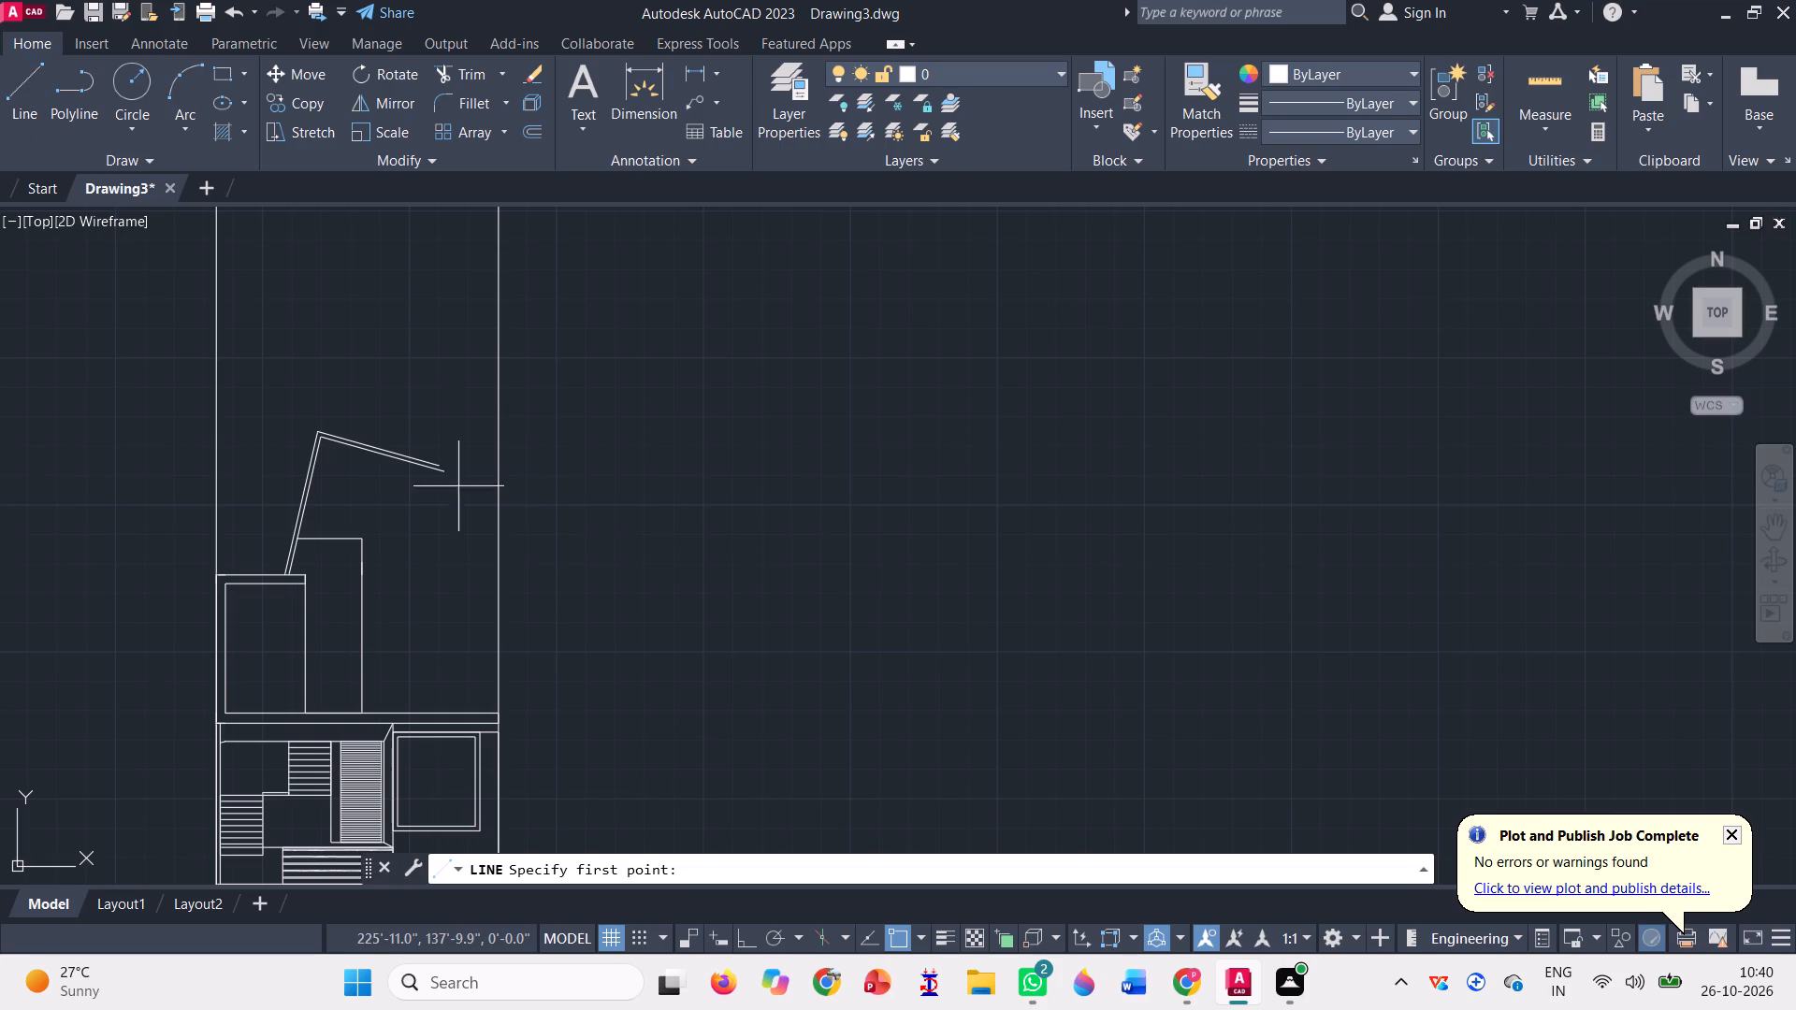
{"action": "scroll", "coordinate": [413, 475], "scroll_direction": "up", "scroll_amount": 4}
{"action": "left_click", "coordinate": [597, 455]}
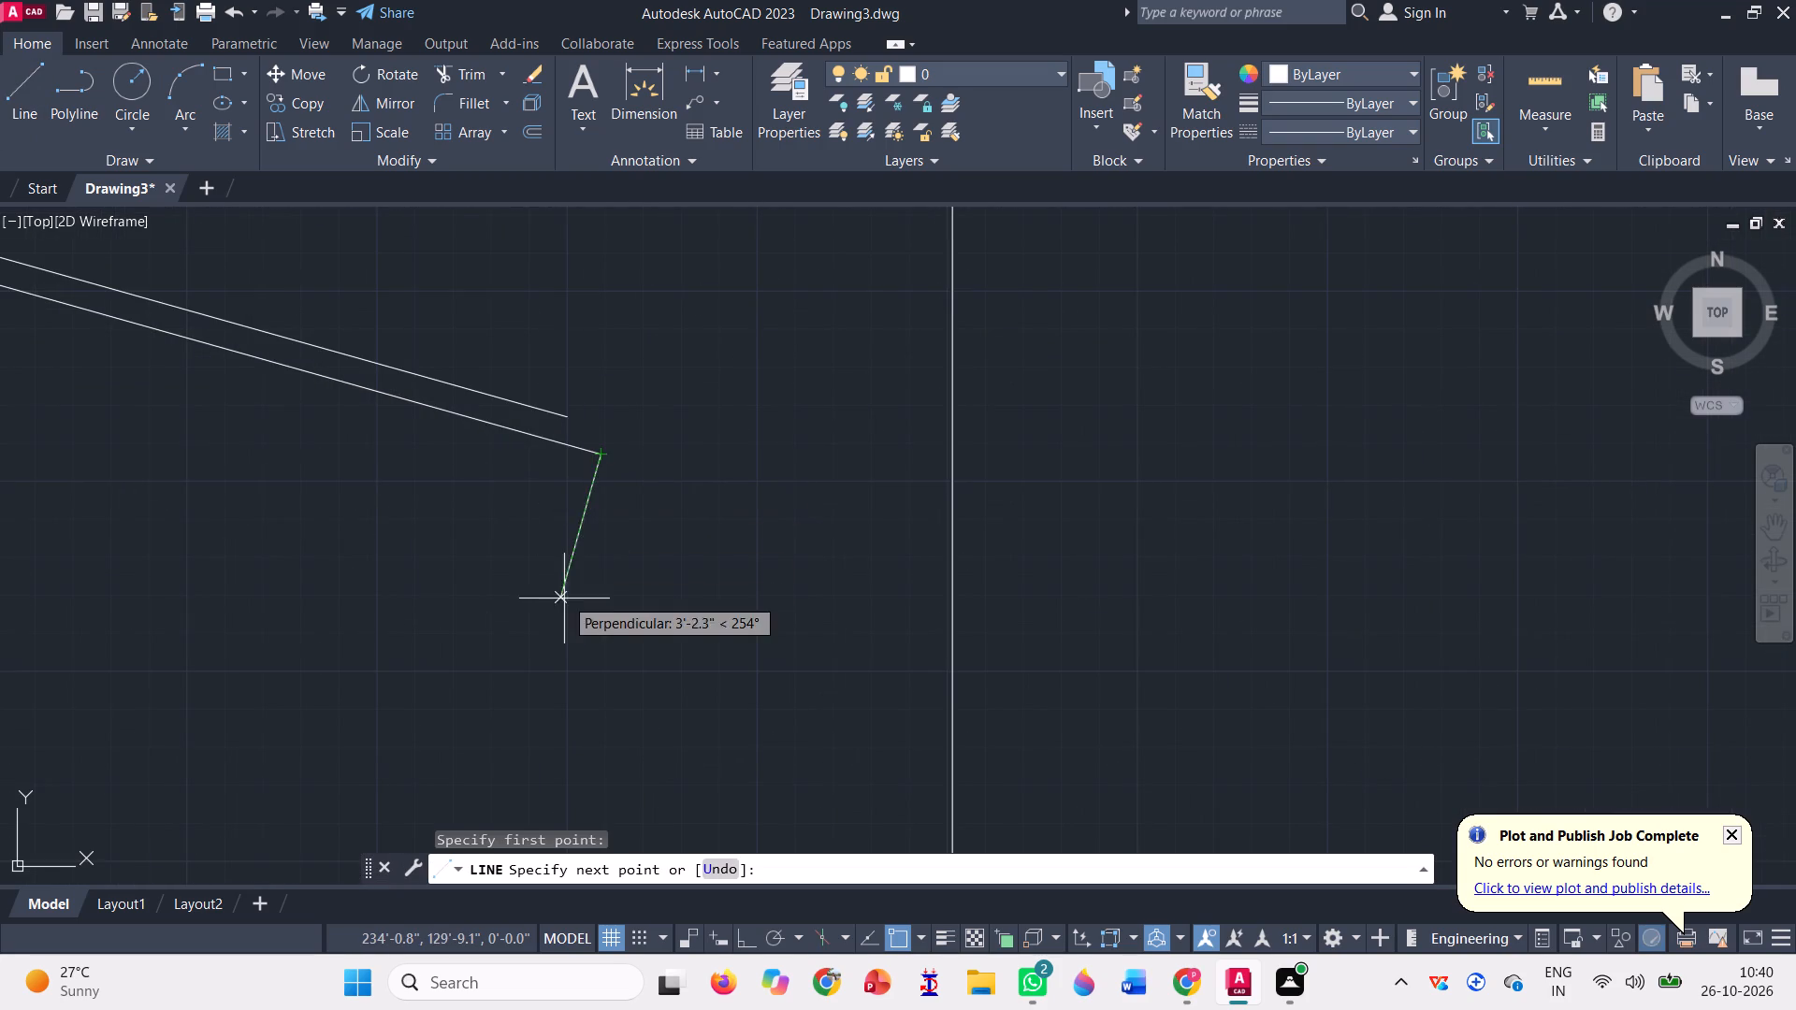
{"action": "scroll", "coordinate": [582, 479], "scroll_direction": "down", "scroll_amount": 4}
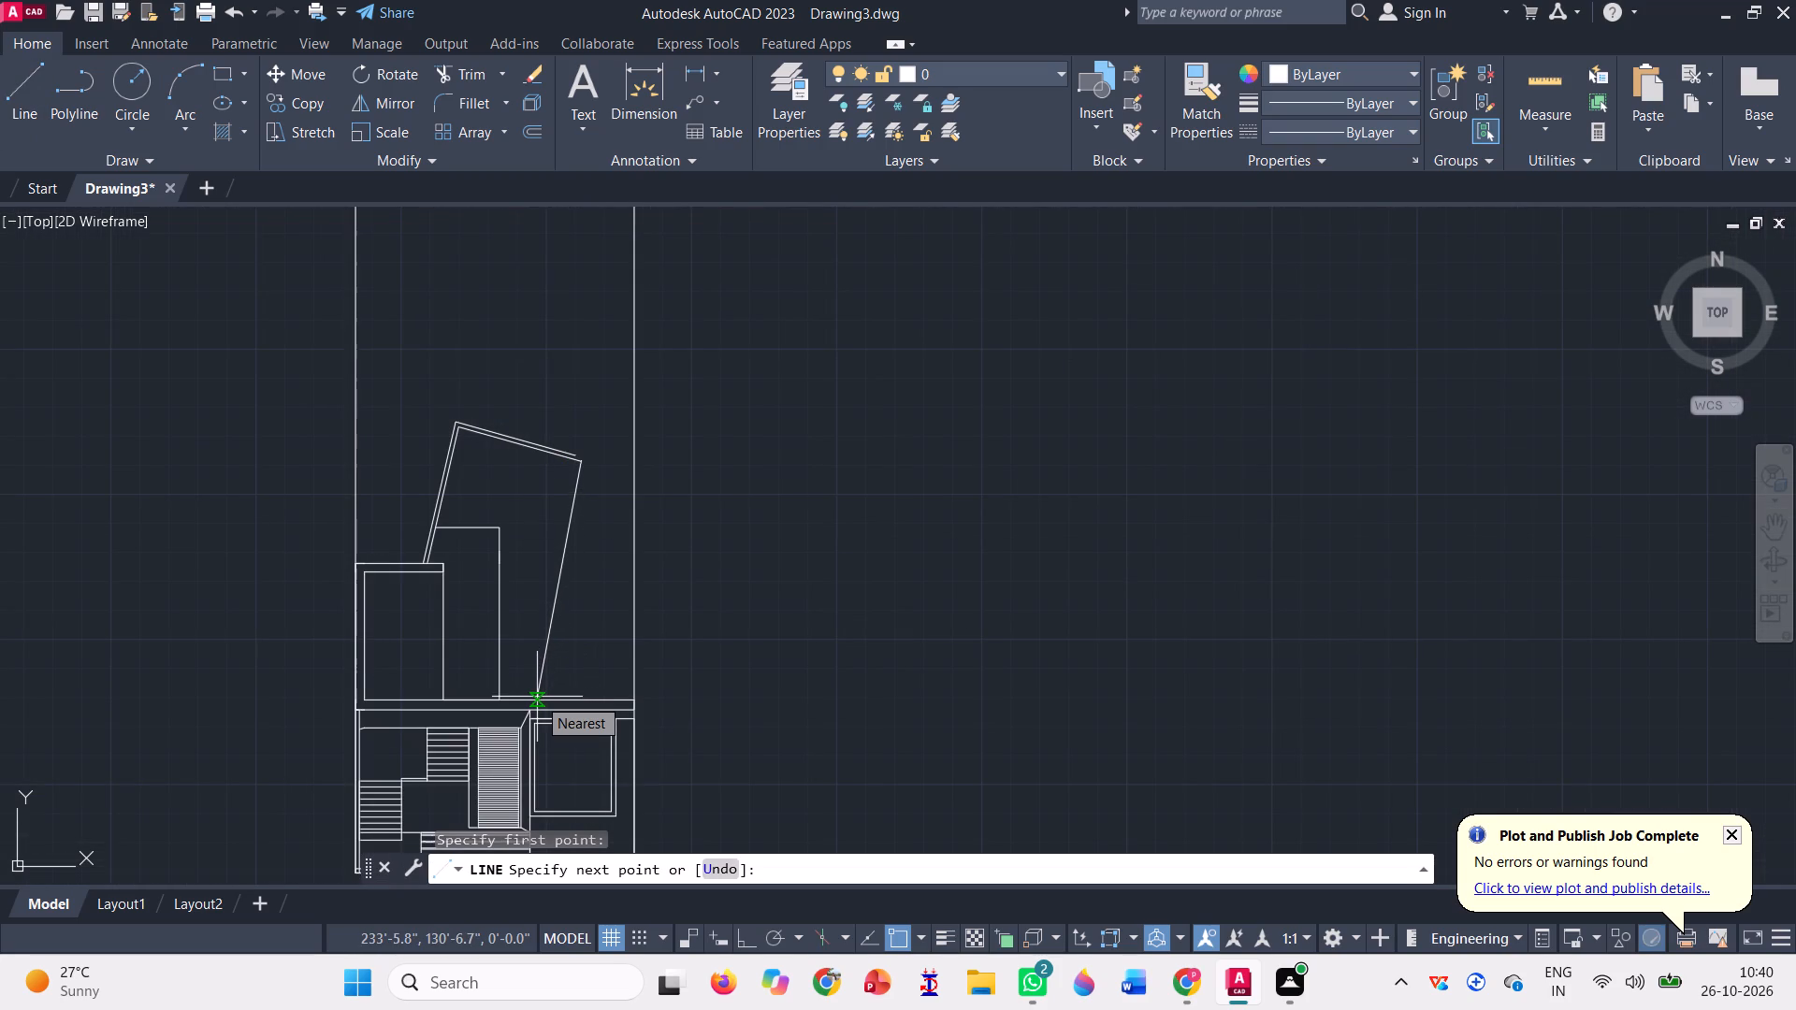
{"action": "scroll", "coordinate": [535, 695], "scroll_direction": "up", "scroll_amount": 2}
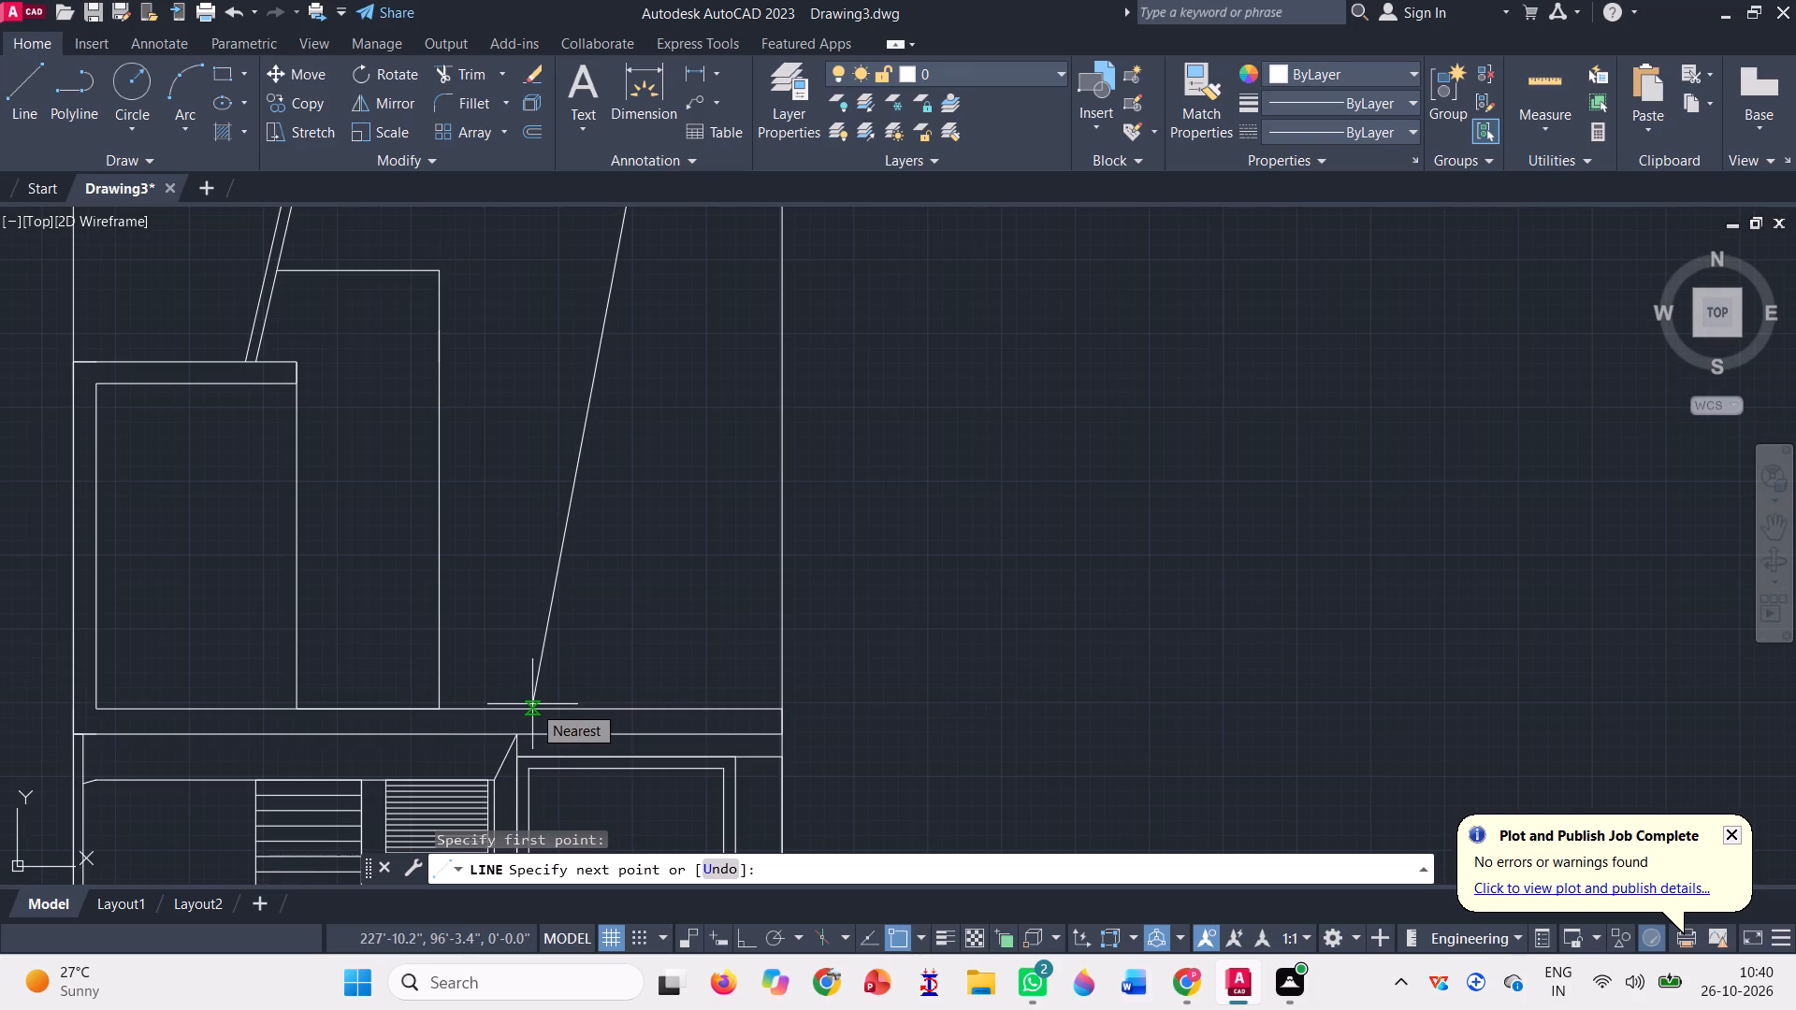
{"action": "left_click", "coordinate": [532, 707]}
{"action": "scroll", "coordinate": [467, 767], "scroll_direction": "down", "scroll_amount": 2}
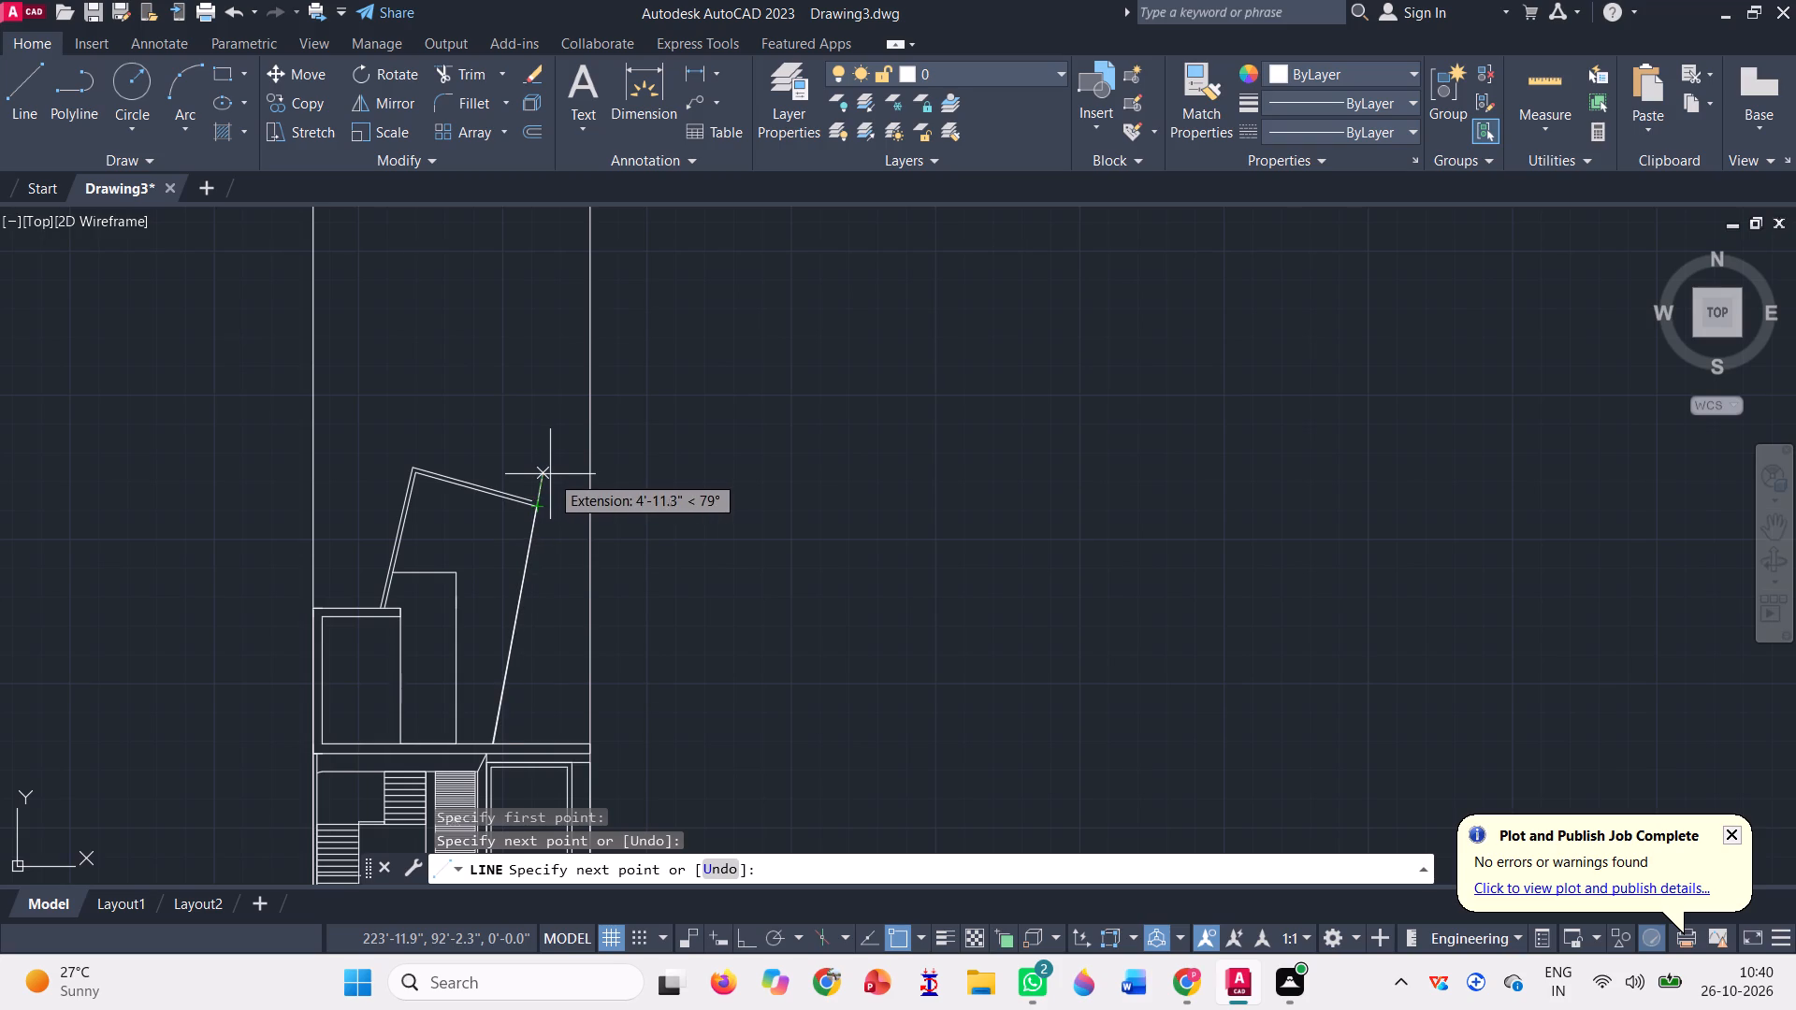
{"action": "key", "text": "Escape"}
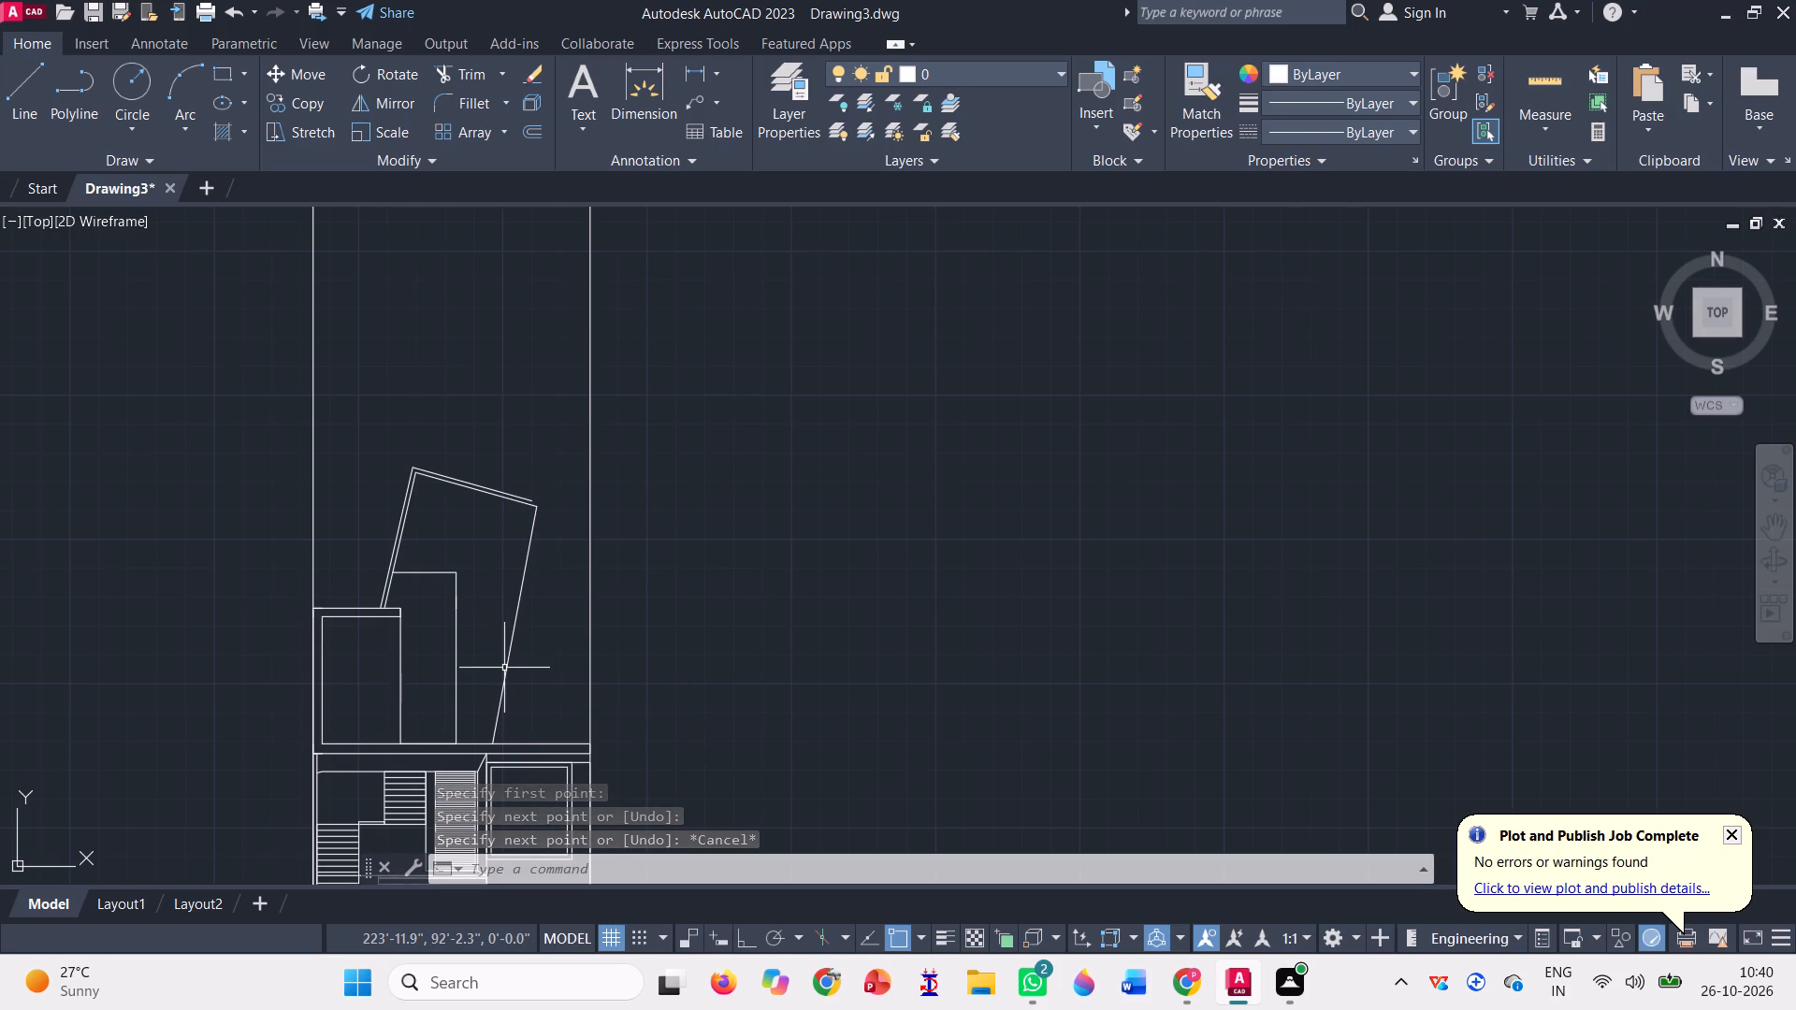
Draw a second line from the horizontal wall, just west of the first line's base, up to the lower sloping line's east end.
{"action": "scroll", "coordinate": [509, 761], "scroll_direction": "up", "scroll_amount": 1}
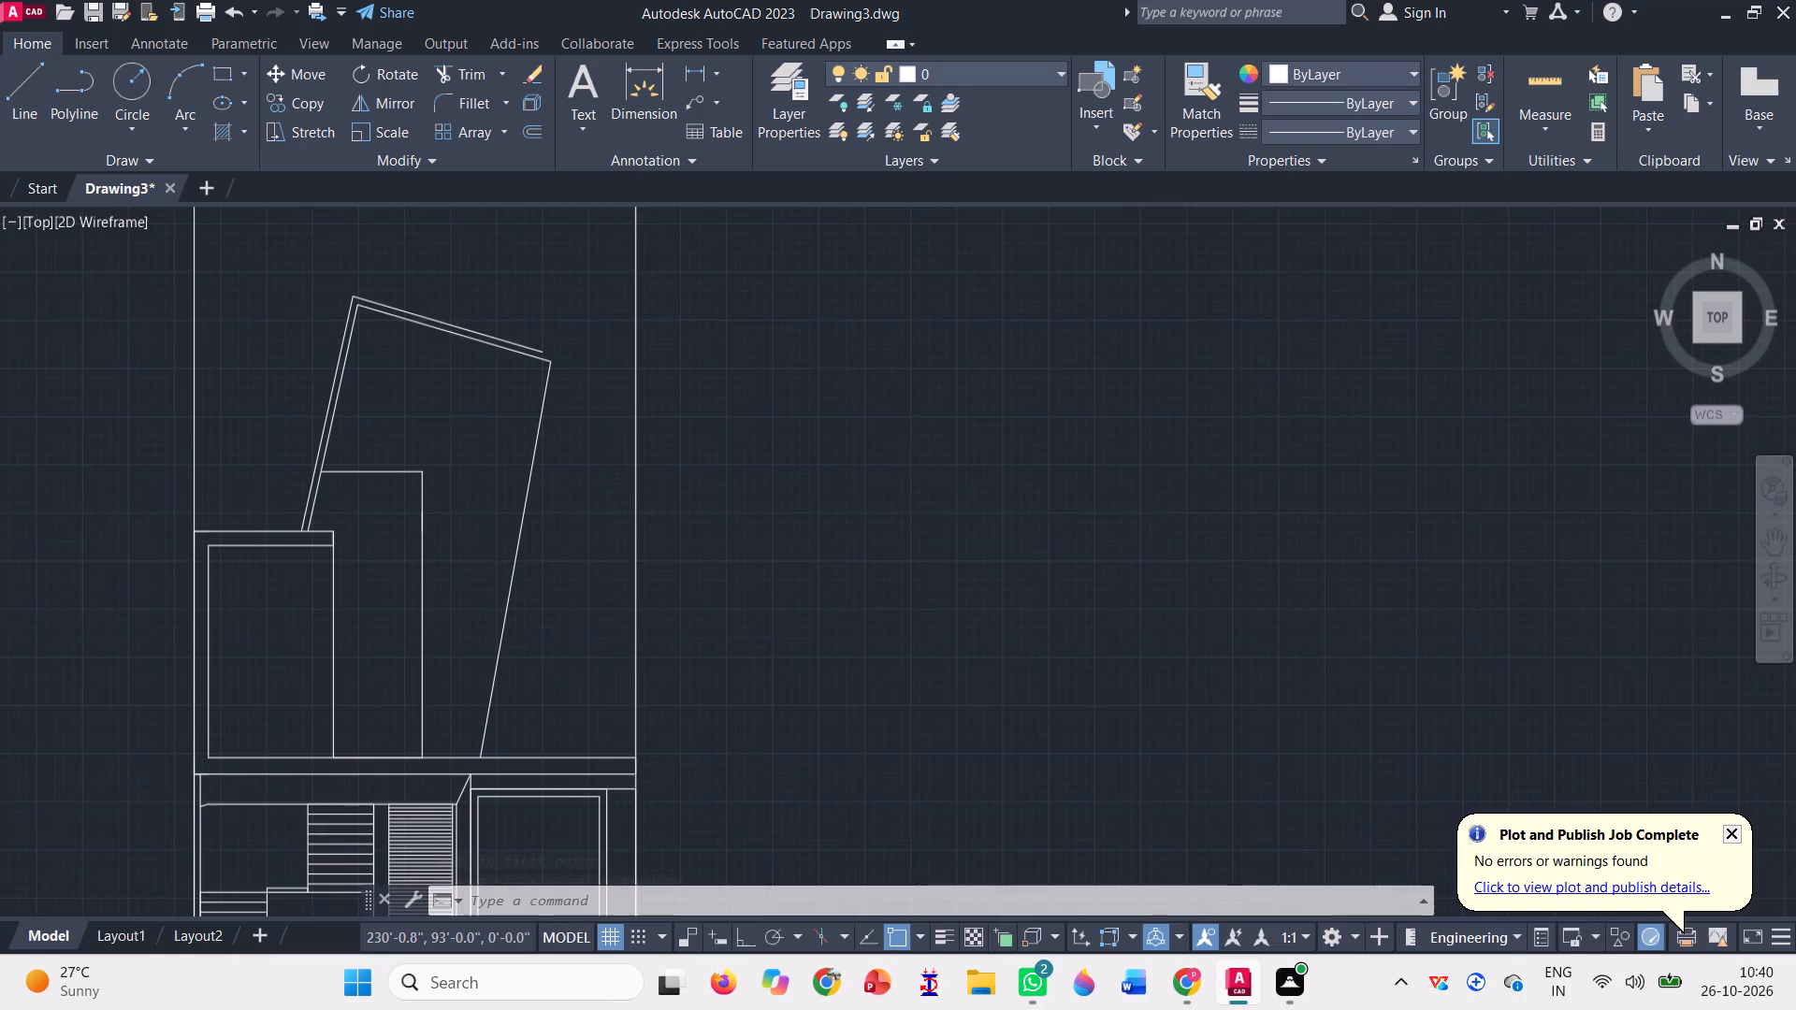
{"action": "left_click", "coordinate": [21, 103]}
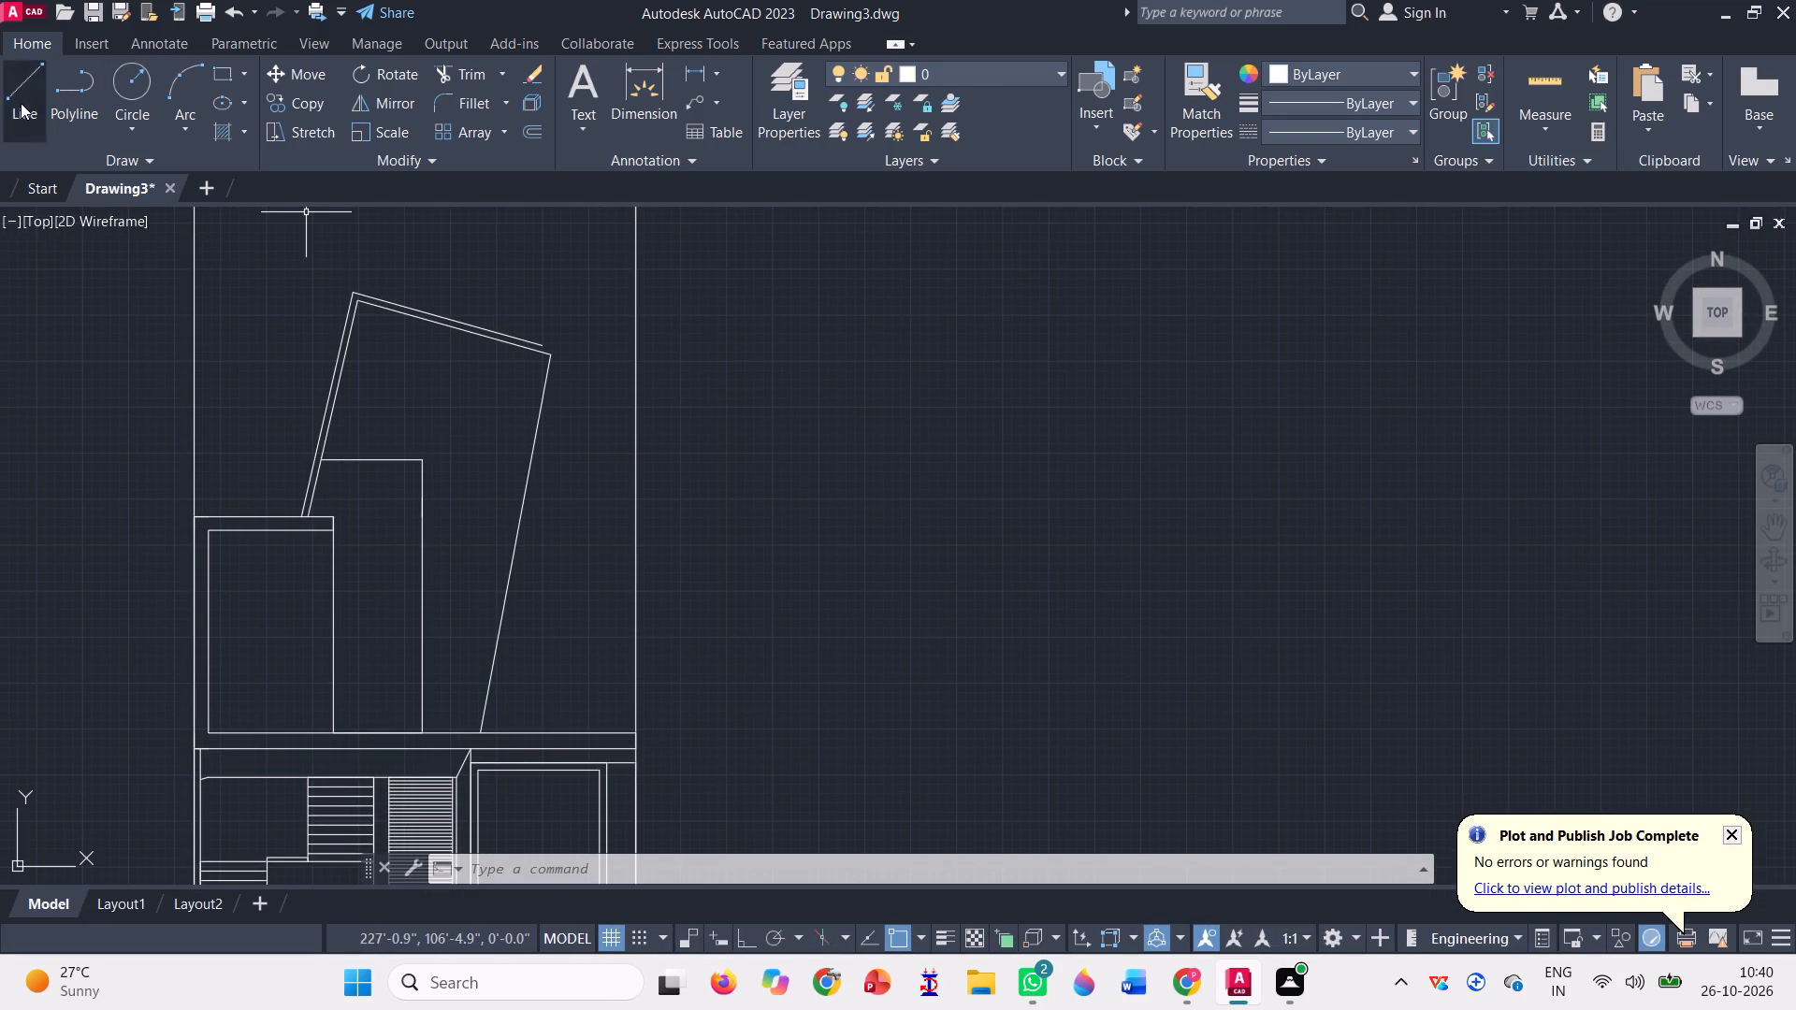
{"action": "scroll", "coordinate": [471, 736], "scroll_direction": "up", "scroll_amount": 3}
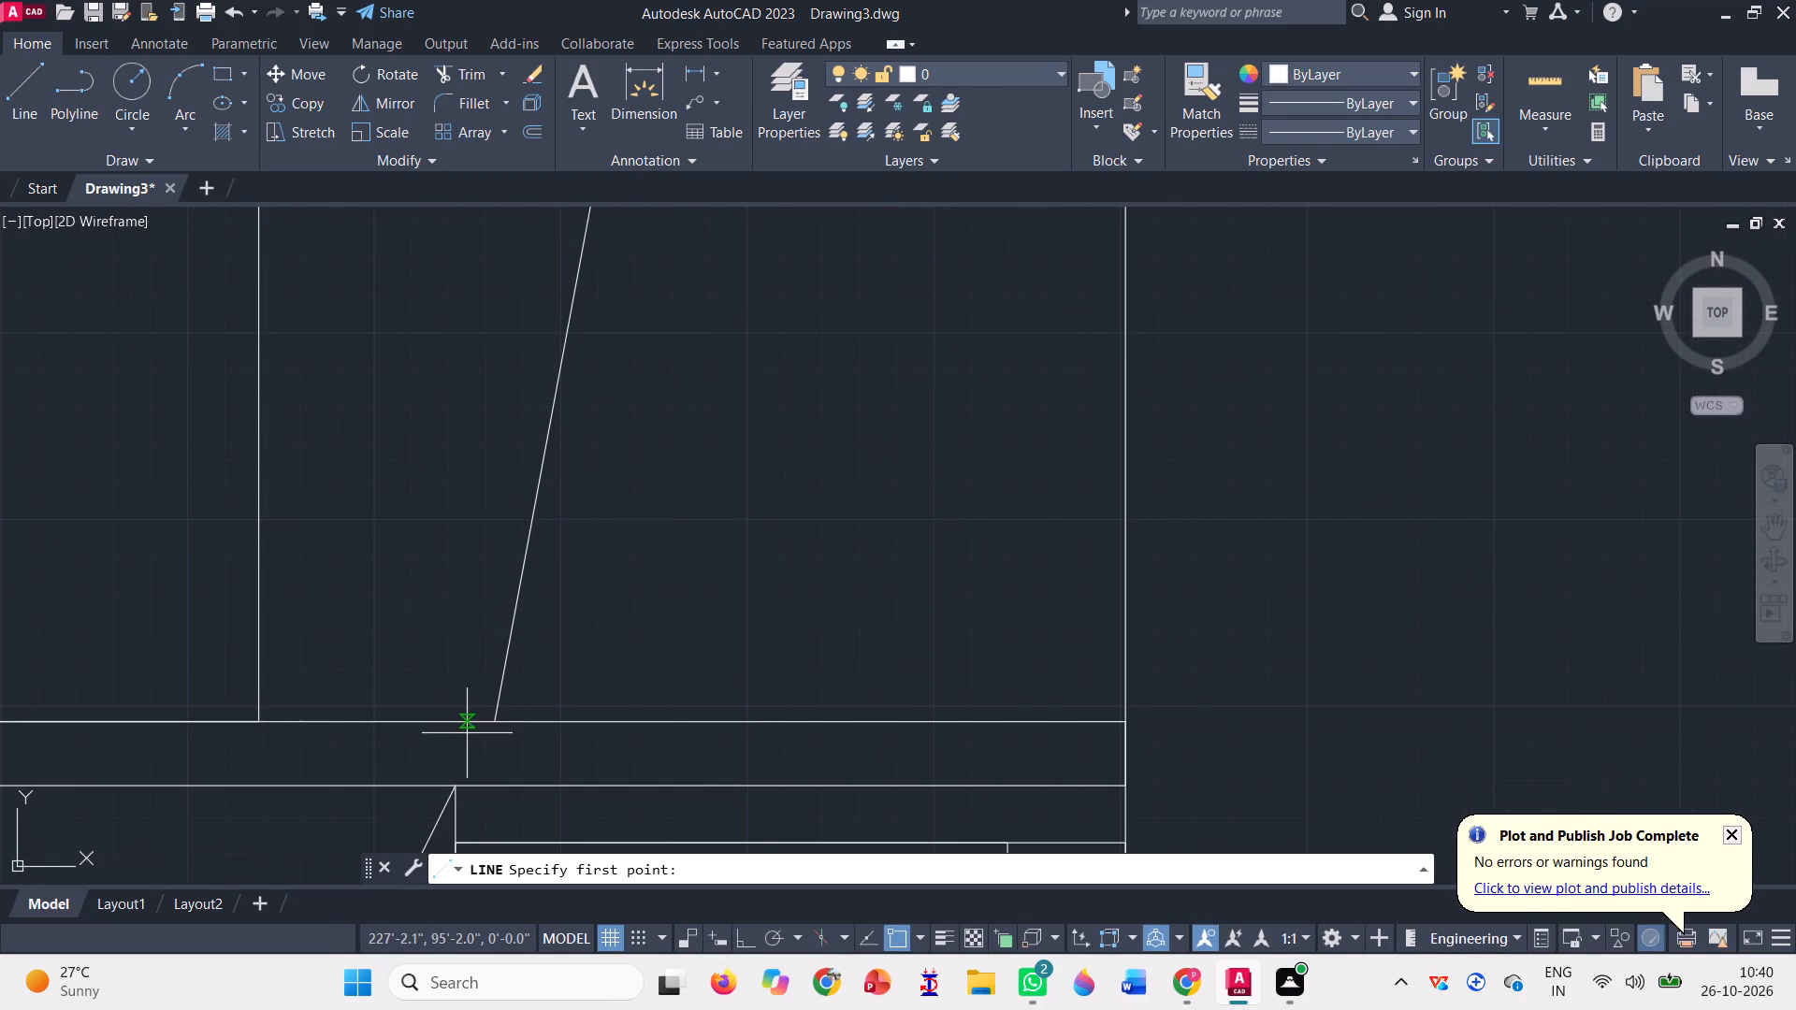
{"action": "left_click", "coordinate": [478, 711]}
{"action": "scroll", "coordinate": [444, 752], "scroll_direction": "down", "scroll_amount": 2}
{"action": "scroll", "coordinate": [414, 682], "scroll_direction": "down", "scroll_amount": 1}
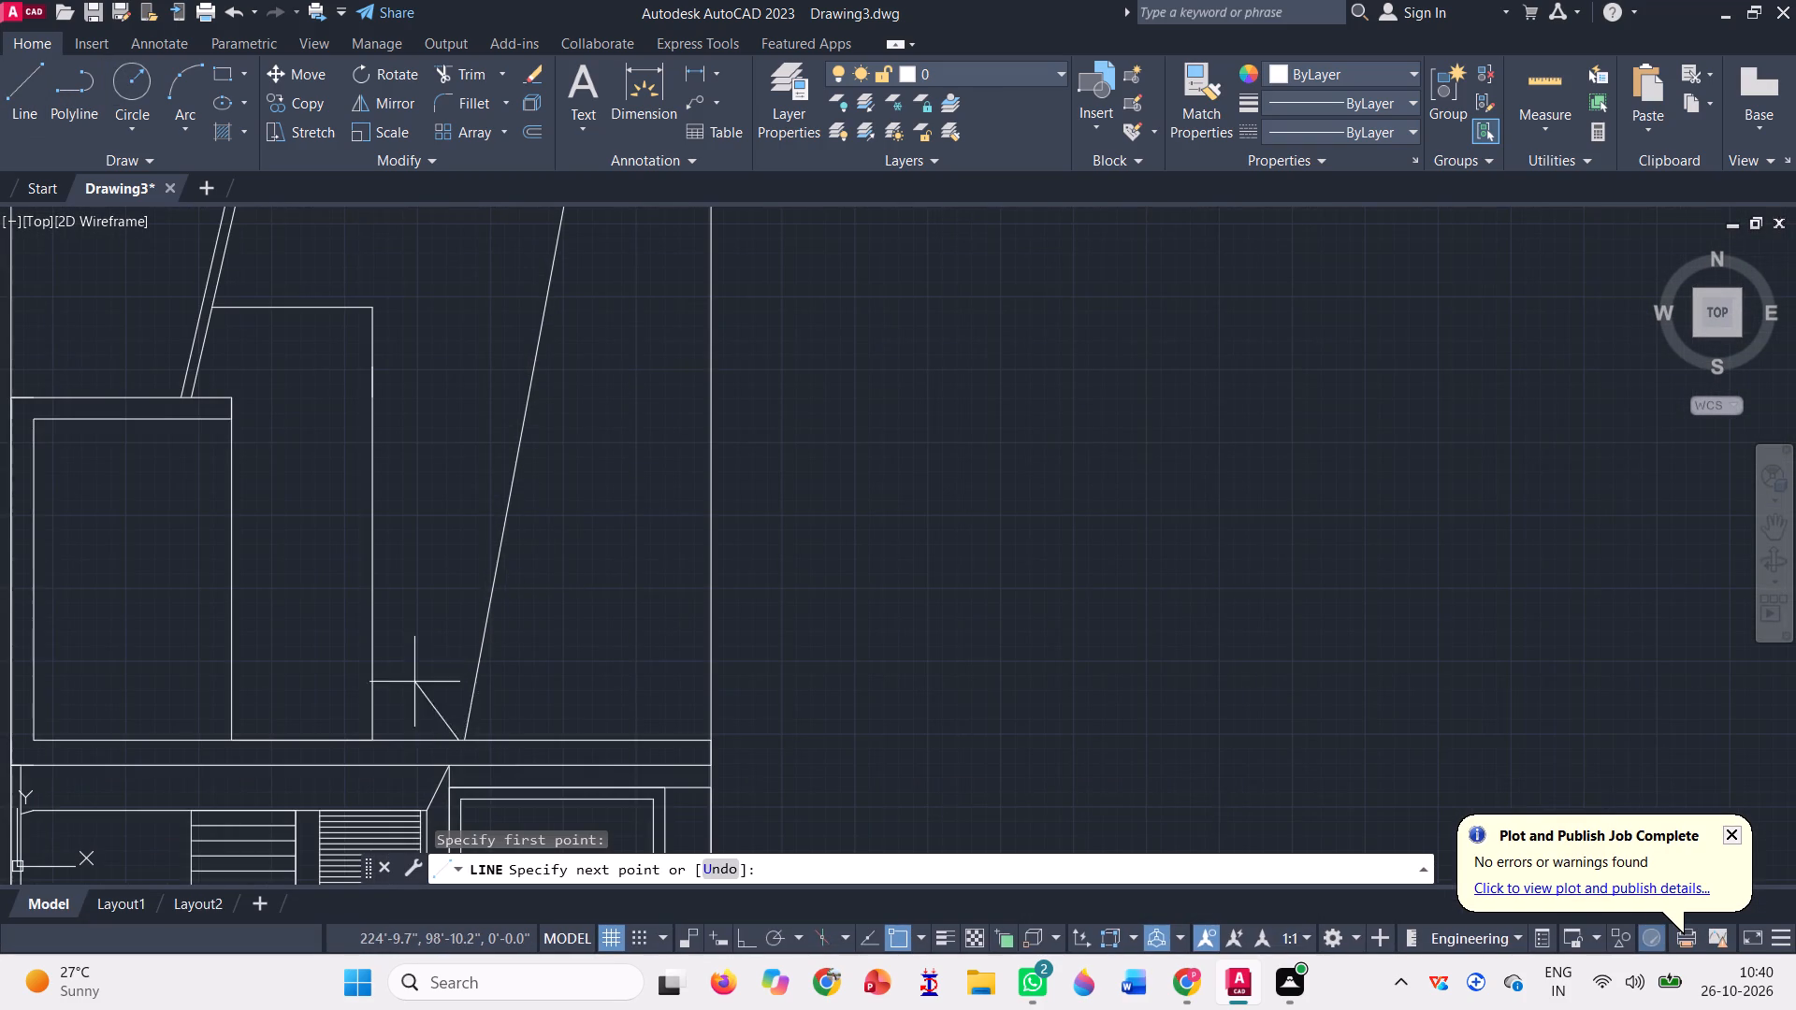
{"action": "scroll", "coordinate": [414, 682], "scroll_direction": "down", "scroll_amount": 1}
{"action": "scroll", "coordinate": [481, 456], "scroll_direction": "up", "scroll_amount": 3}
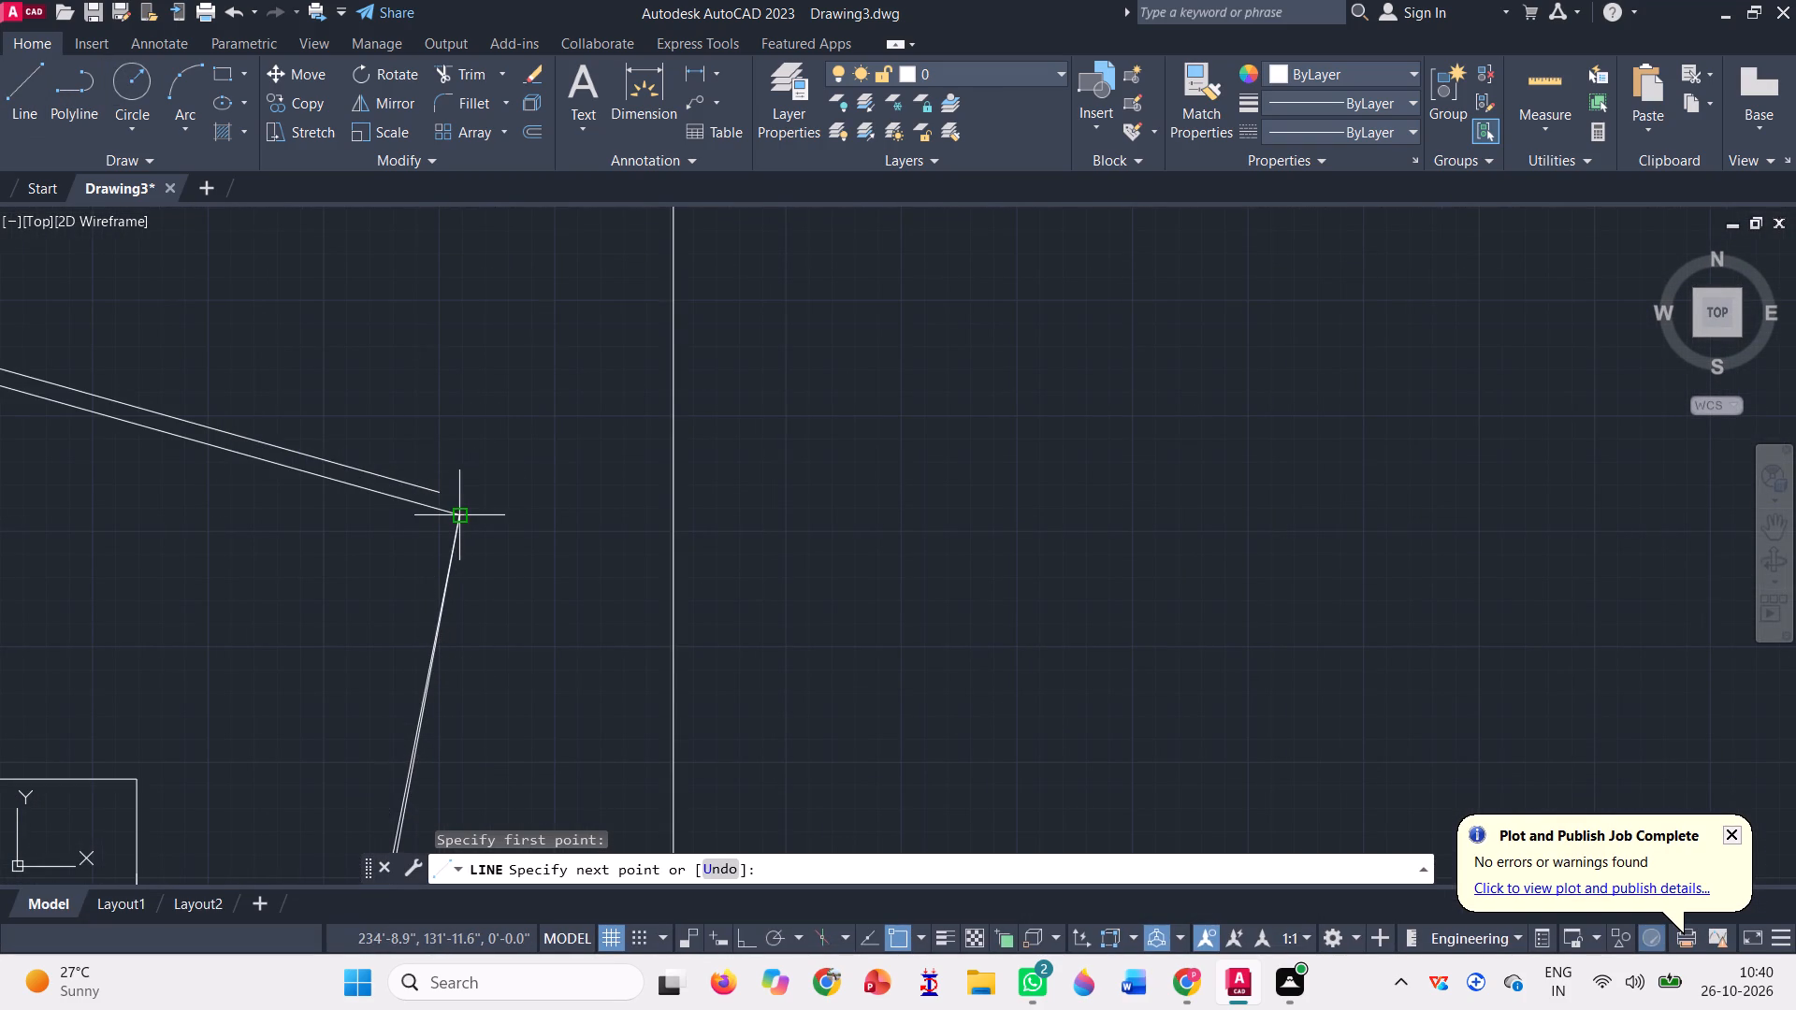
{"action": "left_click", "coordinate": [457, 511]}
{"action": "scroll", "coordinate": [458, 459], "scroll_direction": "down", "scroll_amount": 3}
{"action": "scroll", "coordinate": [413, 690], "scroll_direction": "up", "scroll_amount": 3}
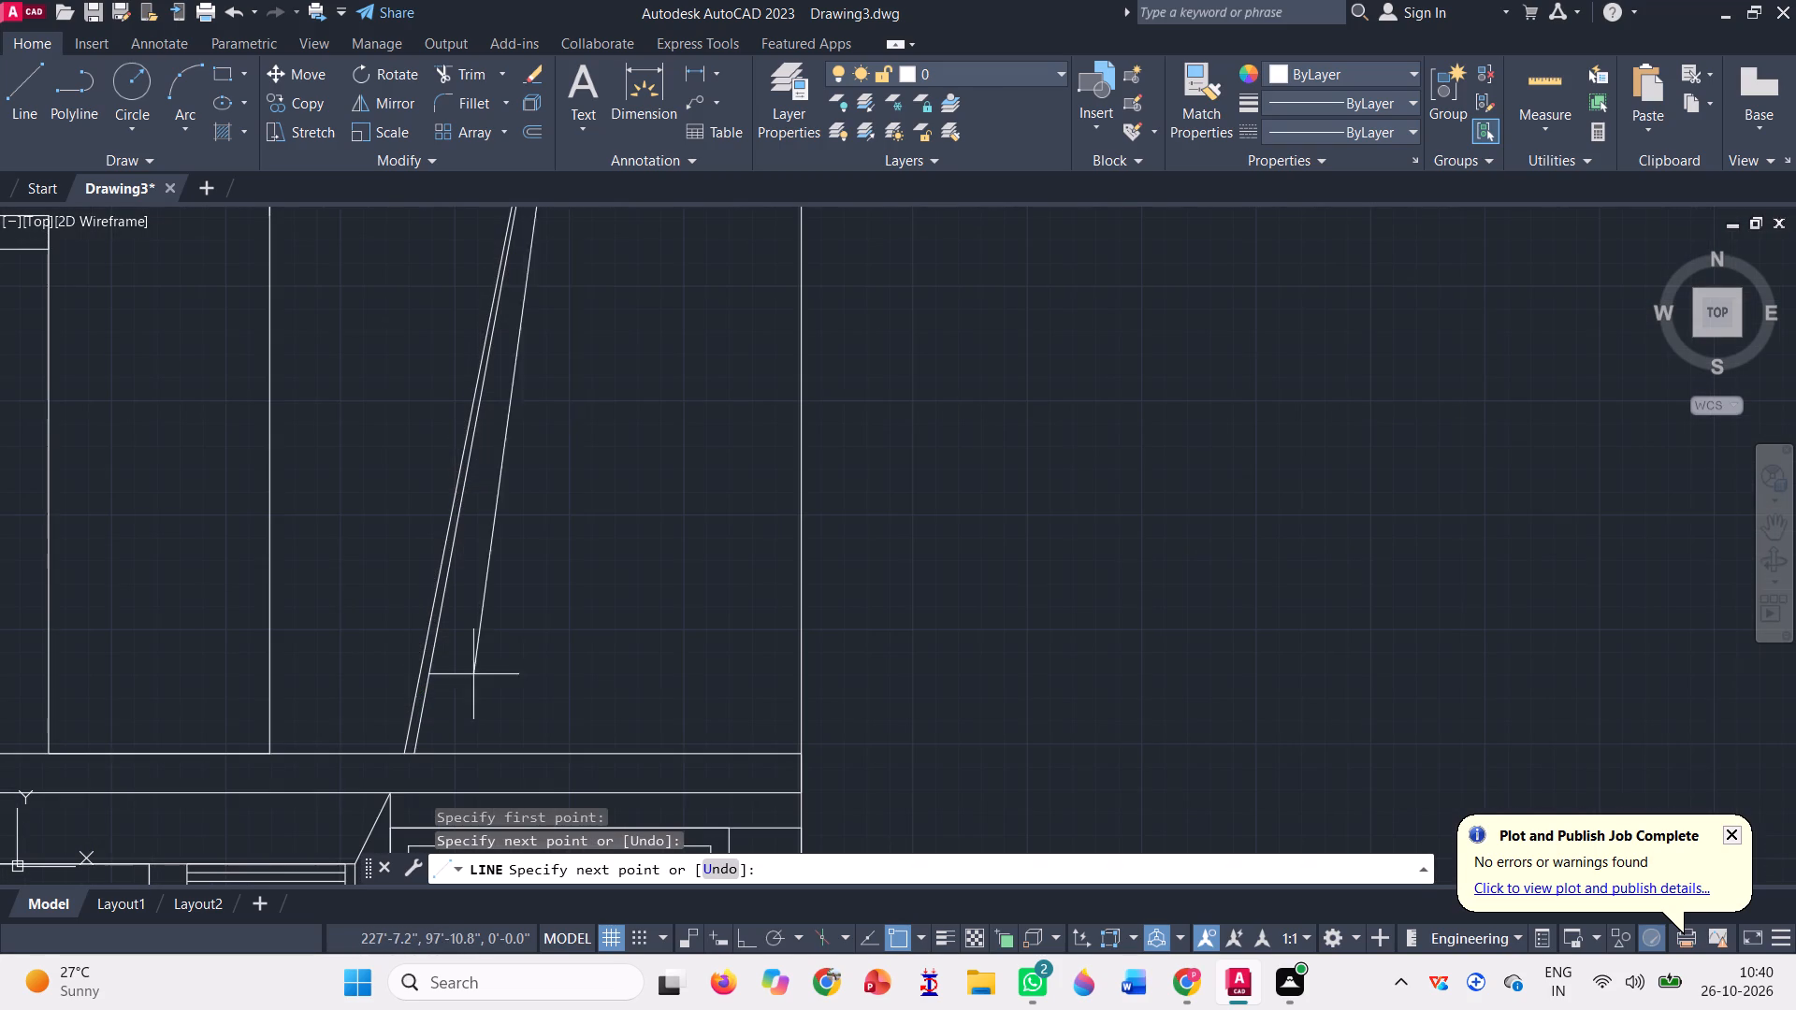
{"action": "key", "text": "Escape"}
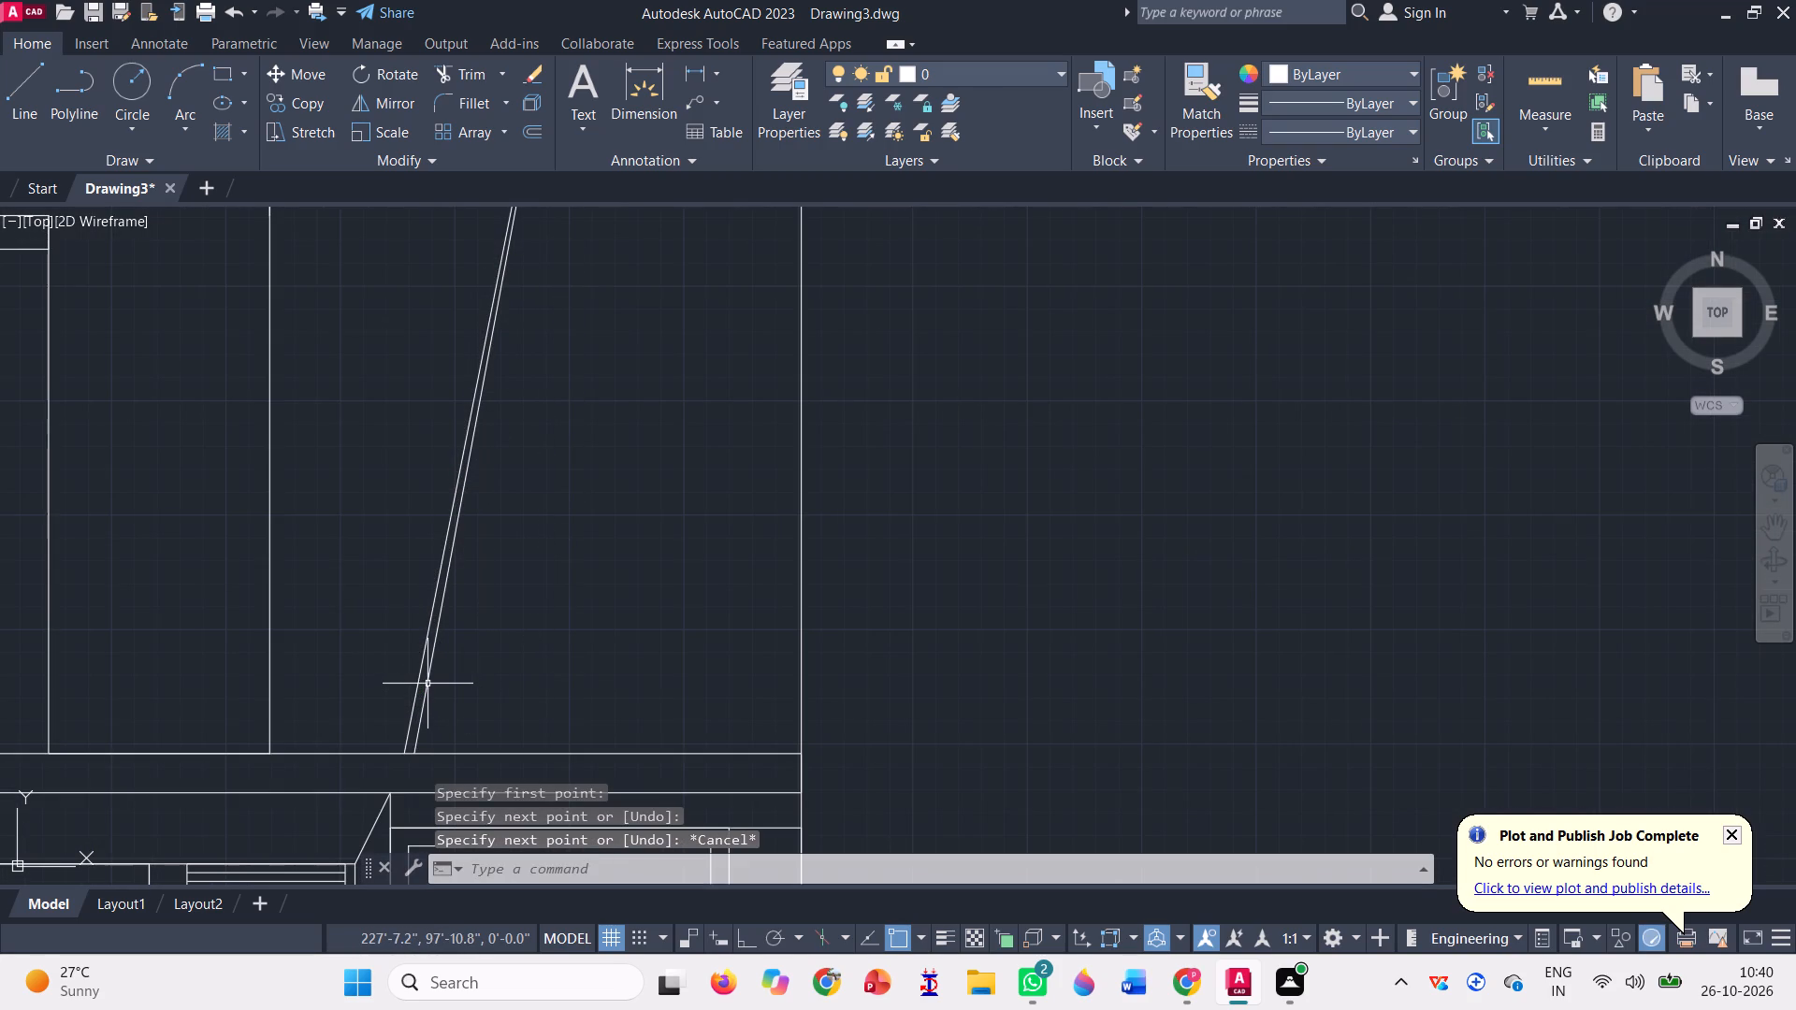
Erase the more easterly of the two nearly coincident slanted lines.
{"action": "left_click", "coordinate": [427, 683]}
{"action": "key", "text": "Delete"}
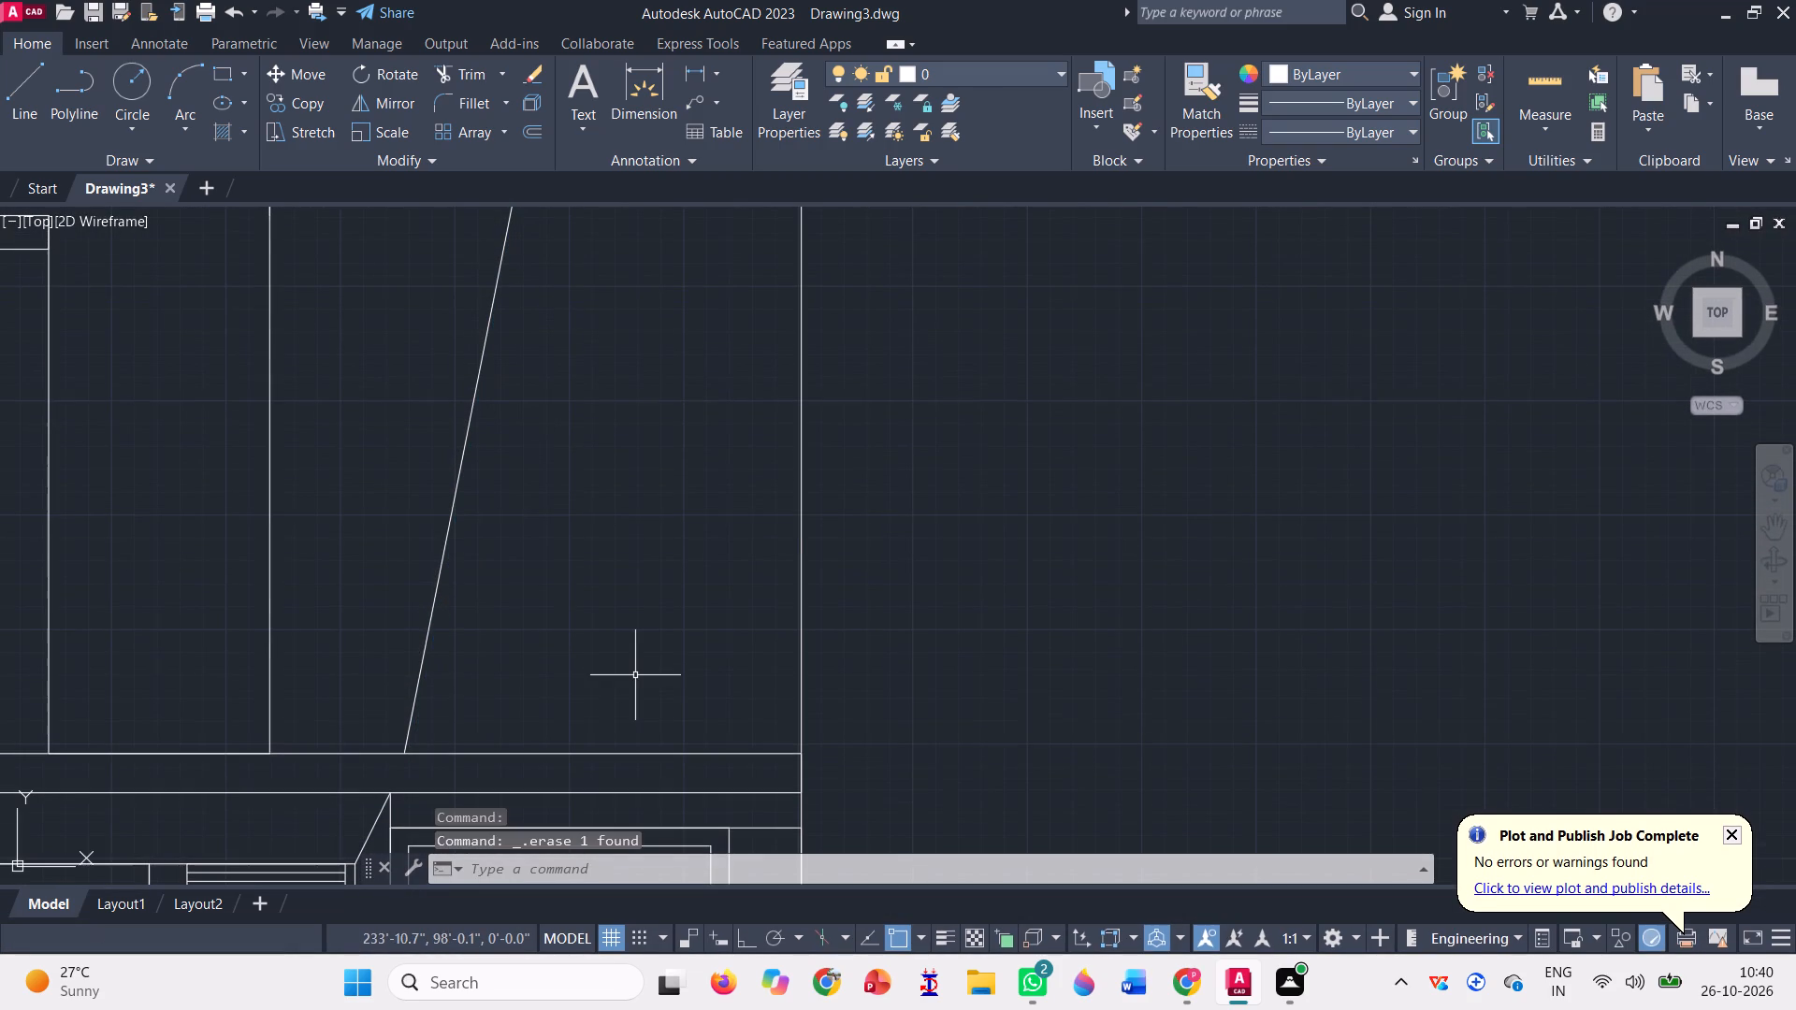
Extend the upper sloping wall line eastward to the east vertical boundary line.
{"action": "scroll", "coordinate": [529, 647], "scroll_direction": "down", "scroll_amount": 3}
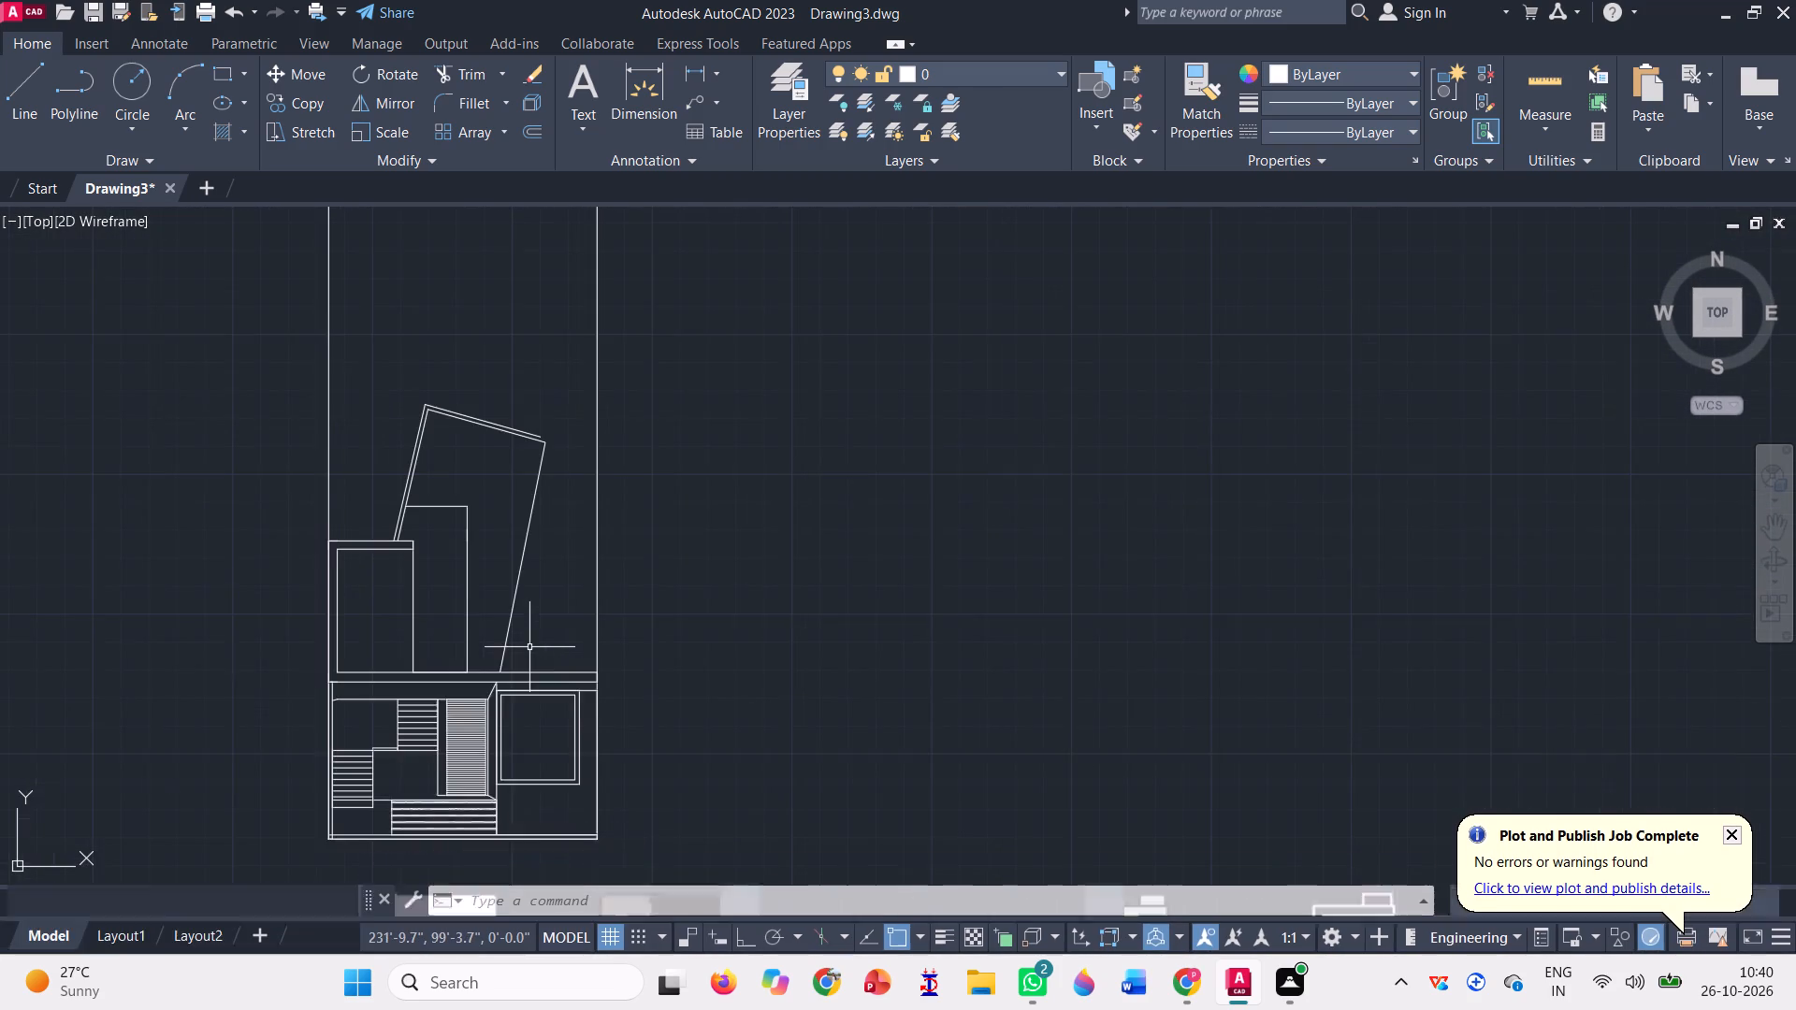
{"action": "left_click", "coordinate": [500, 75]}
{"action": "left_click", "coordinate": [497, 154]}
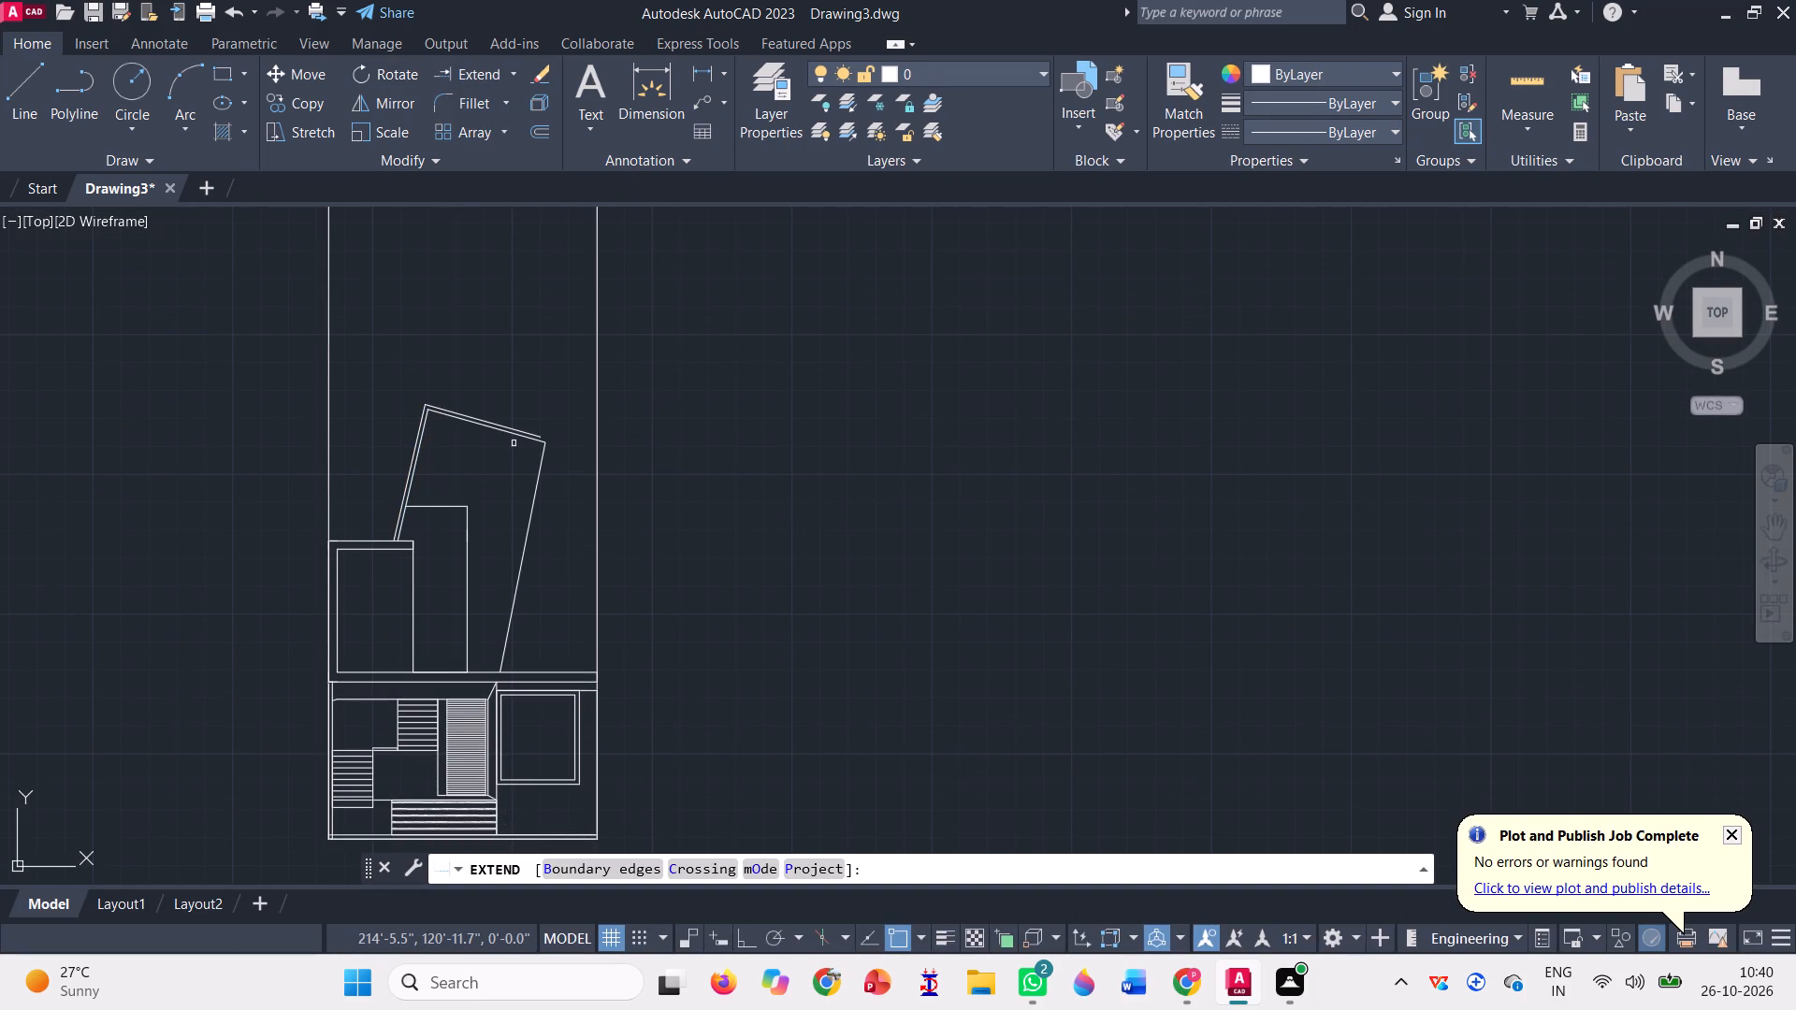
{"action": "scroll", "coordinate": [514, 440], "scroll_direction": "up", "scroll_amount": 2}
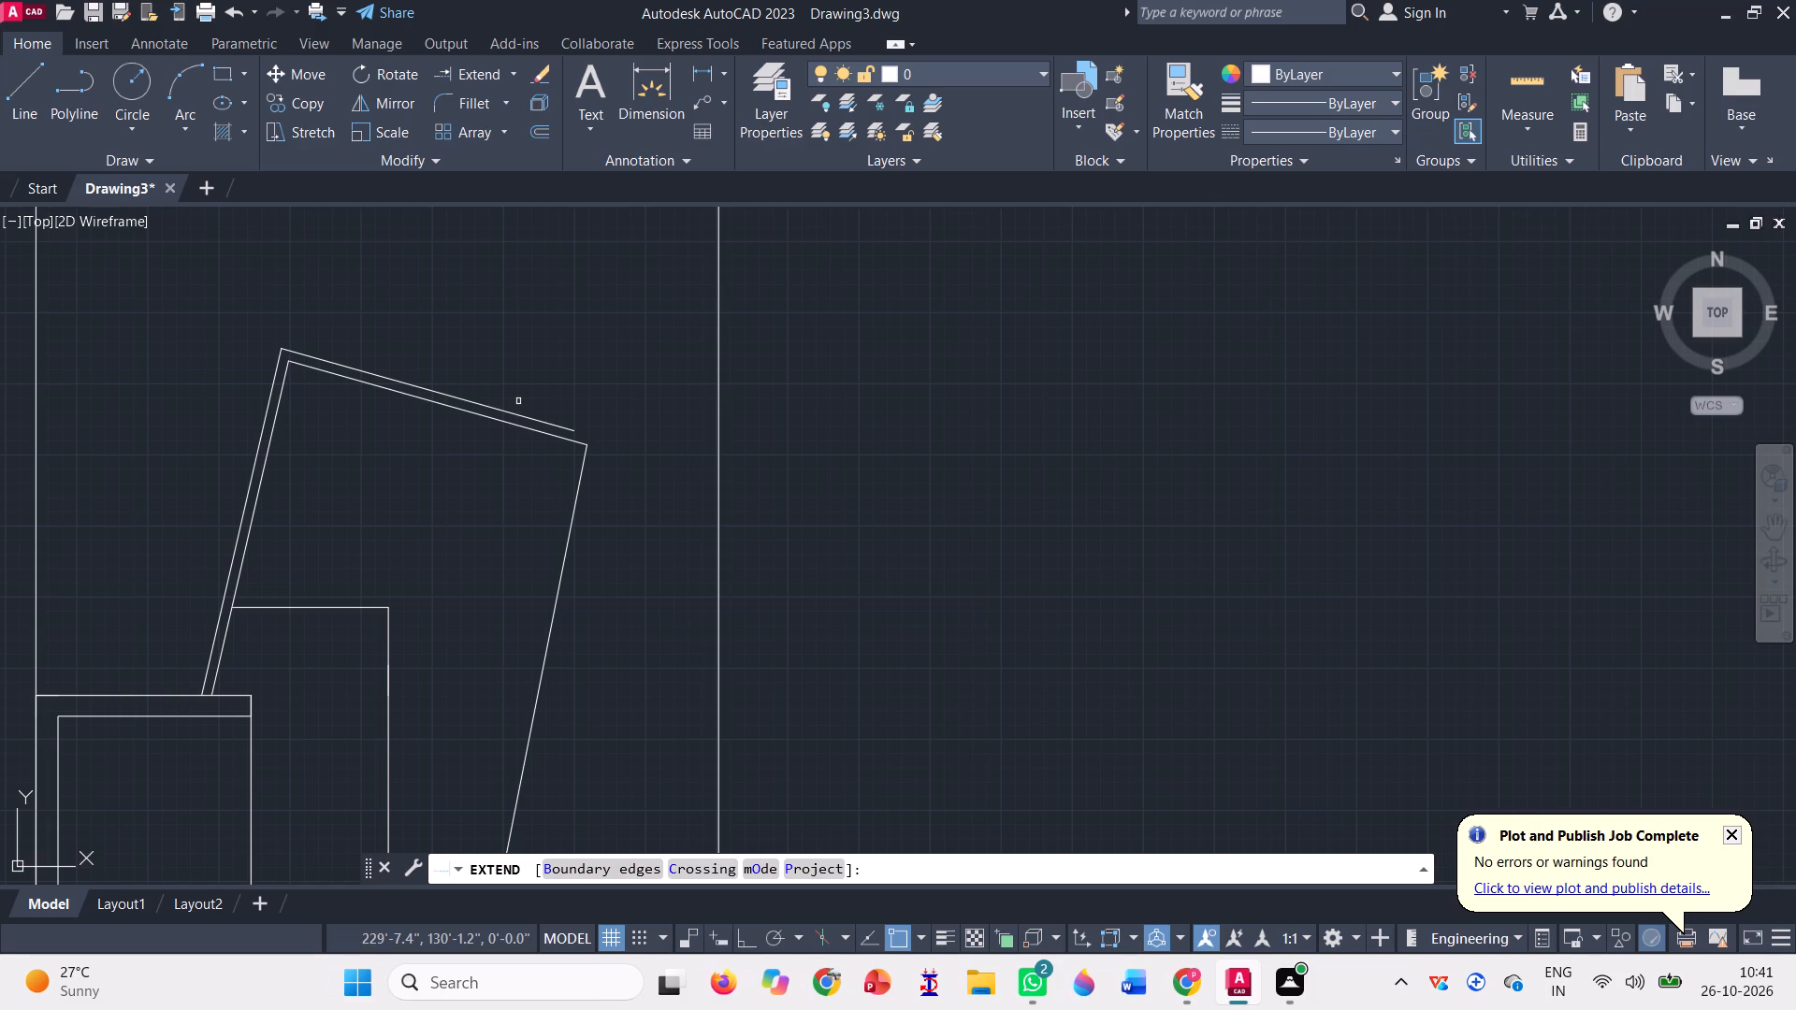
{"action": "left_click", "coordinate": [569, 430]}
{"action": "scroll", "coordinate": [570, 431], "scroll_direction": "down", "scroll_amount": 1}
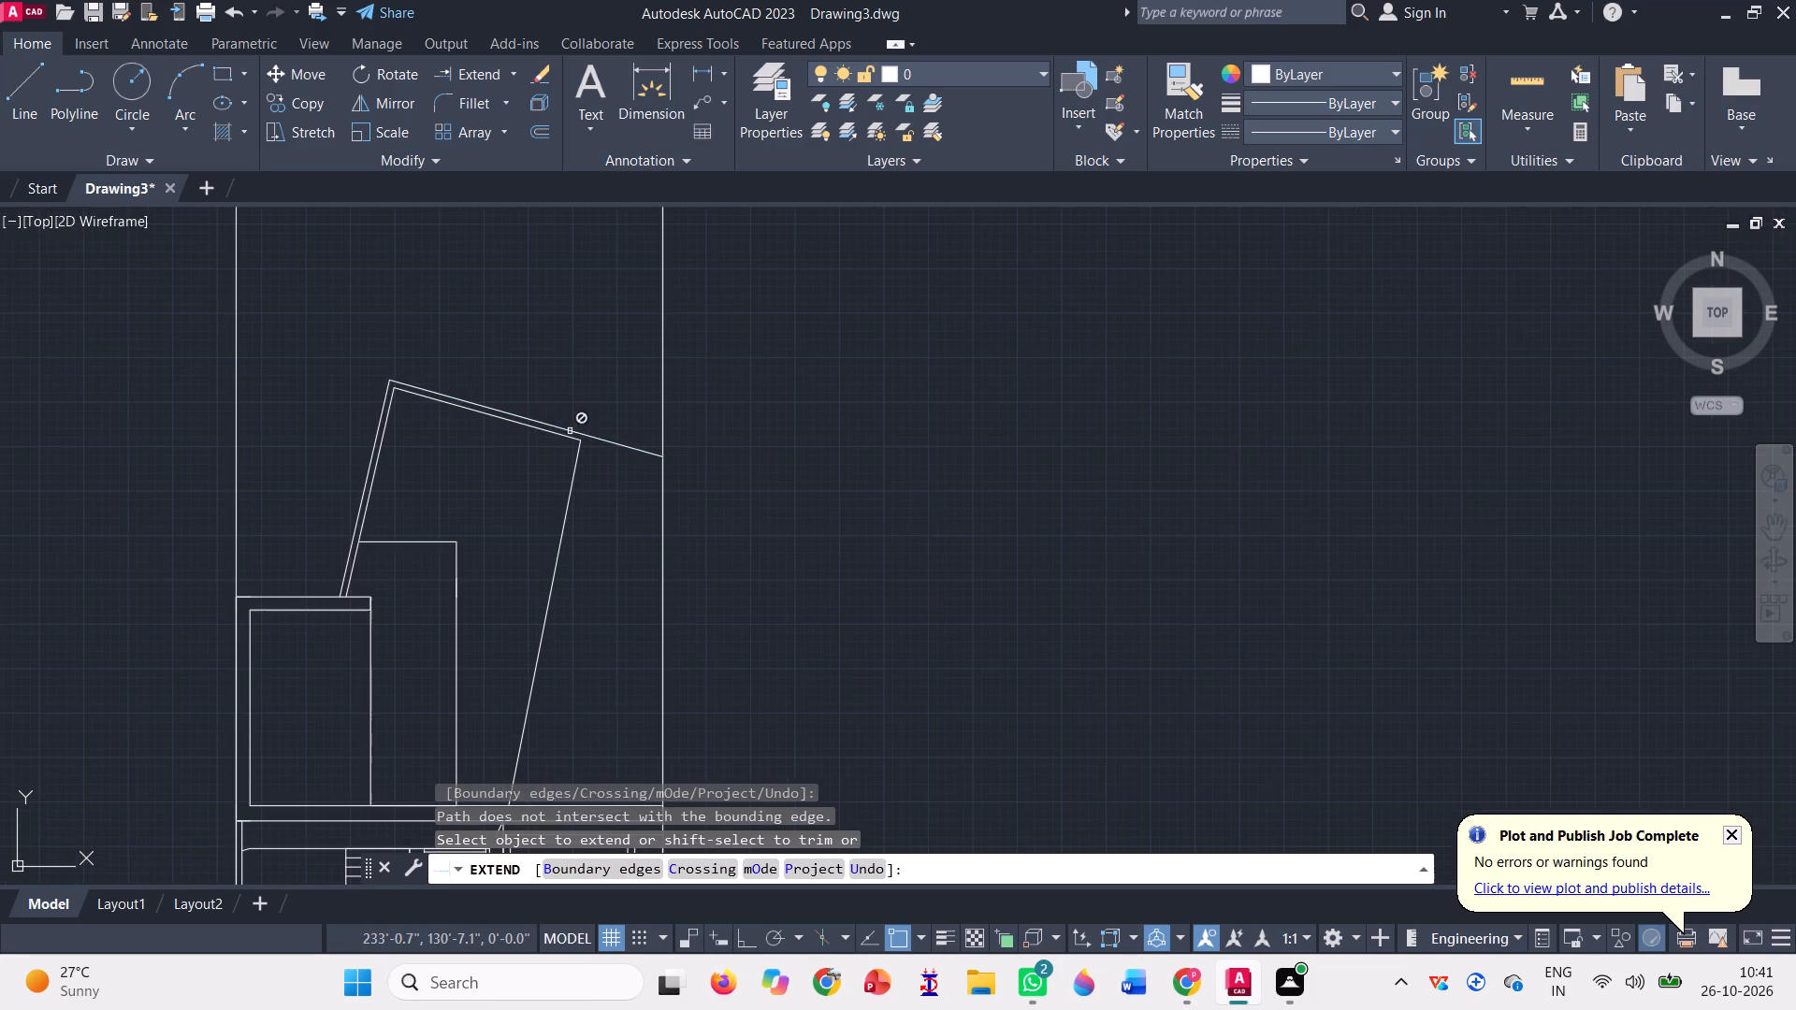
{"action": "key", "text": "Escape"}
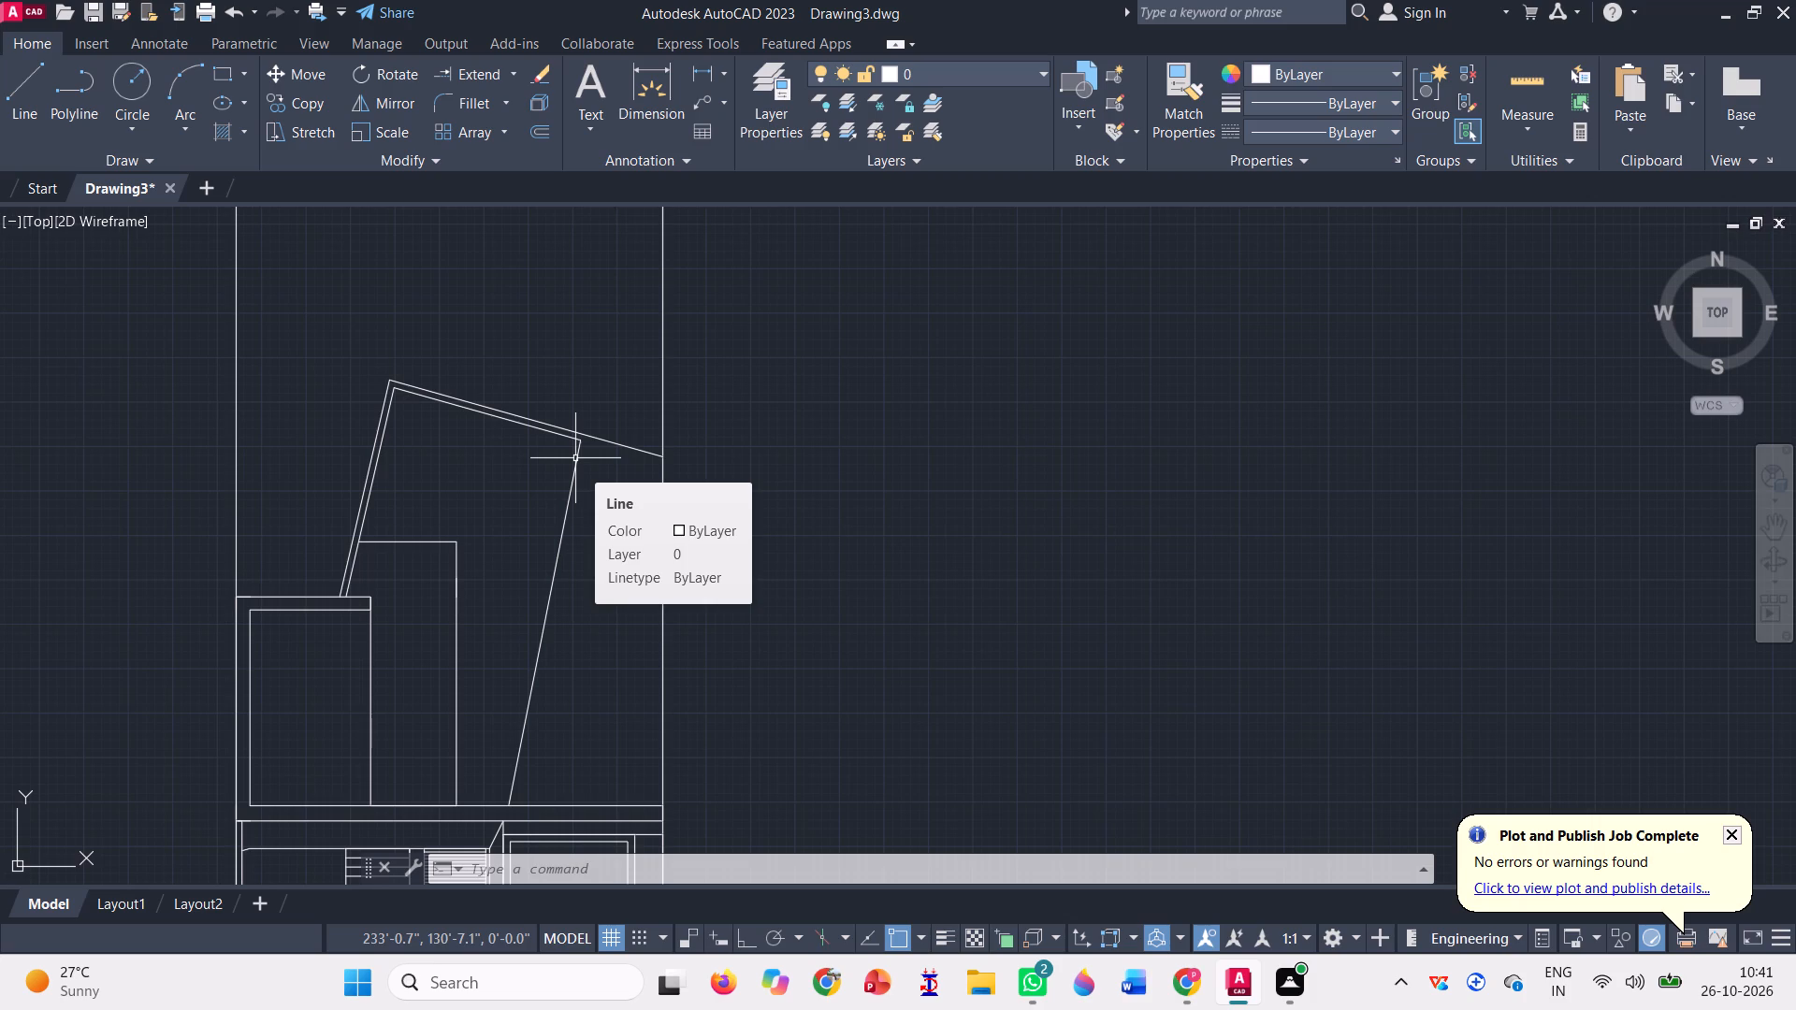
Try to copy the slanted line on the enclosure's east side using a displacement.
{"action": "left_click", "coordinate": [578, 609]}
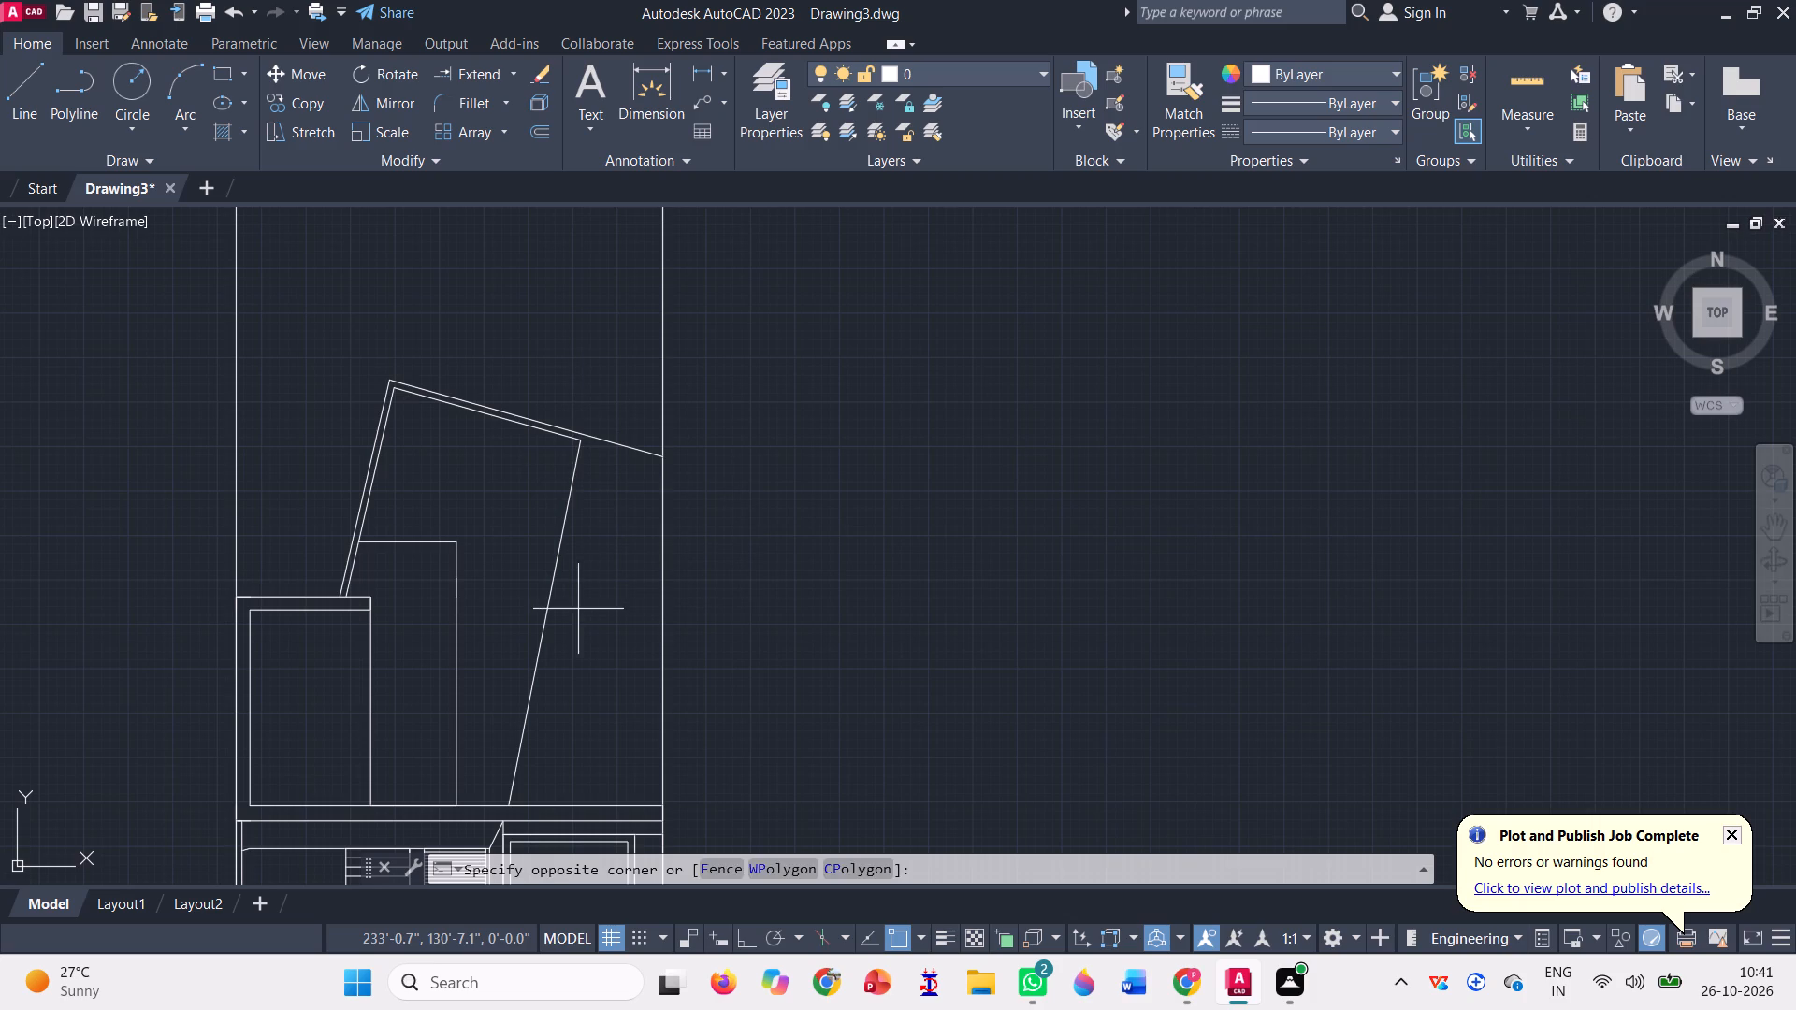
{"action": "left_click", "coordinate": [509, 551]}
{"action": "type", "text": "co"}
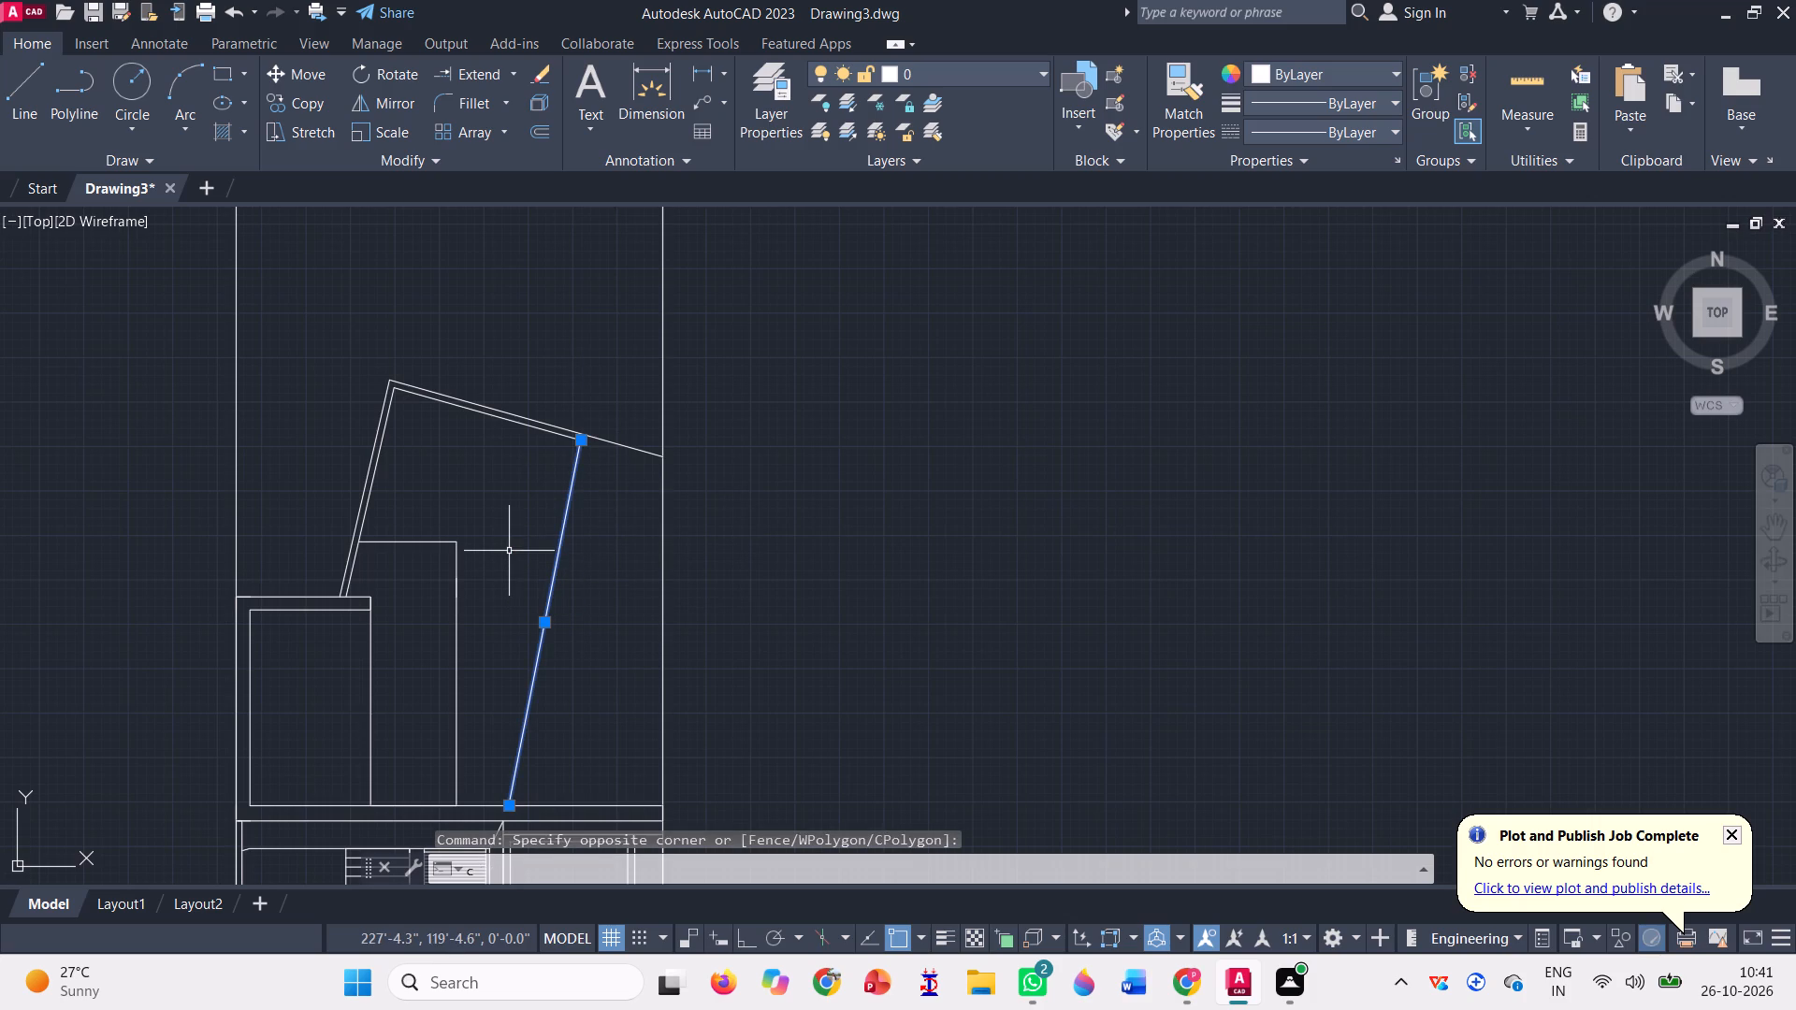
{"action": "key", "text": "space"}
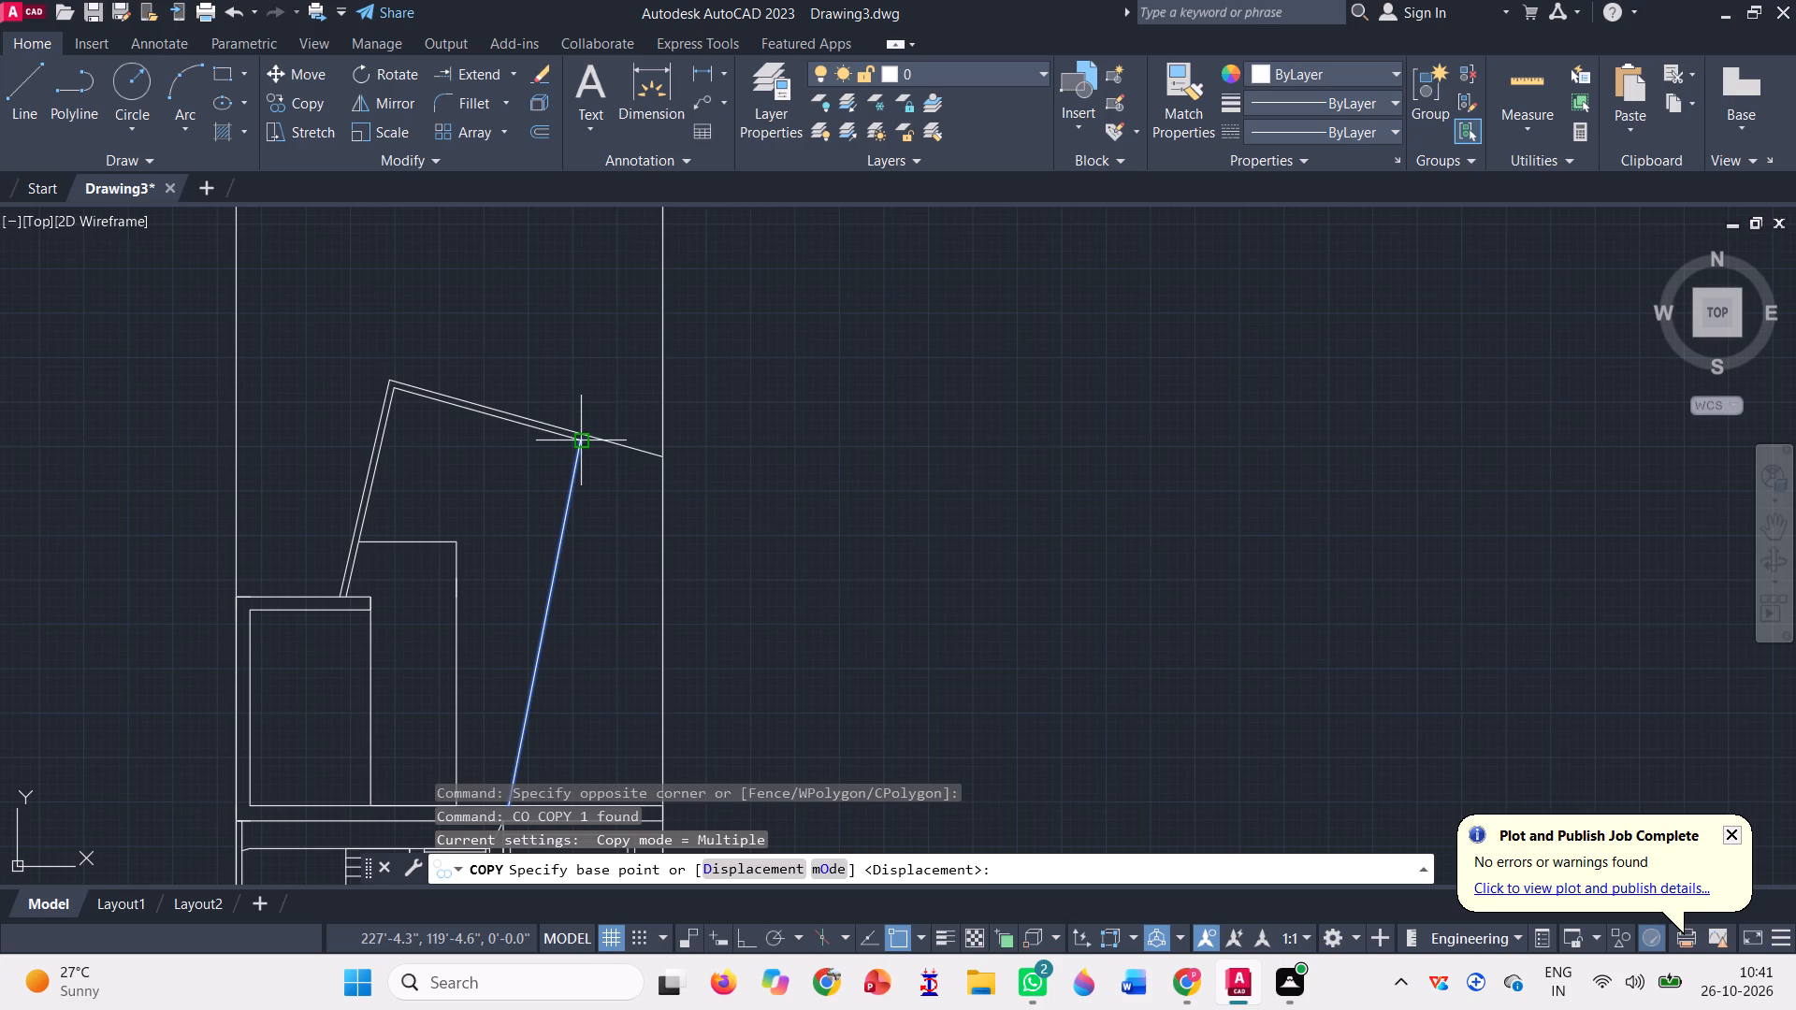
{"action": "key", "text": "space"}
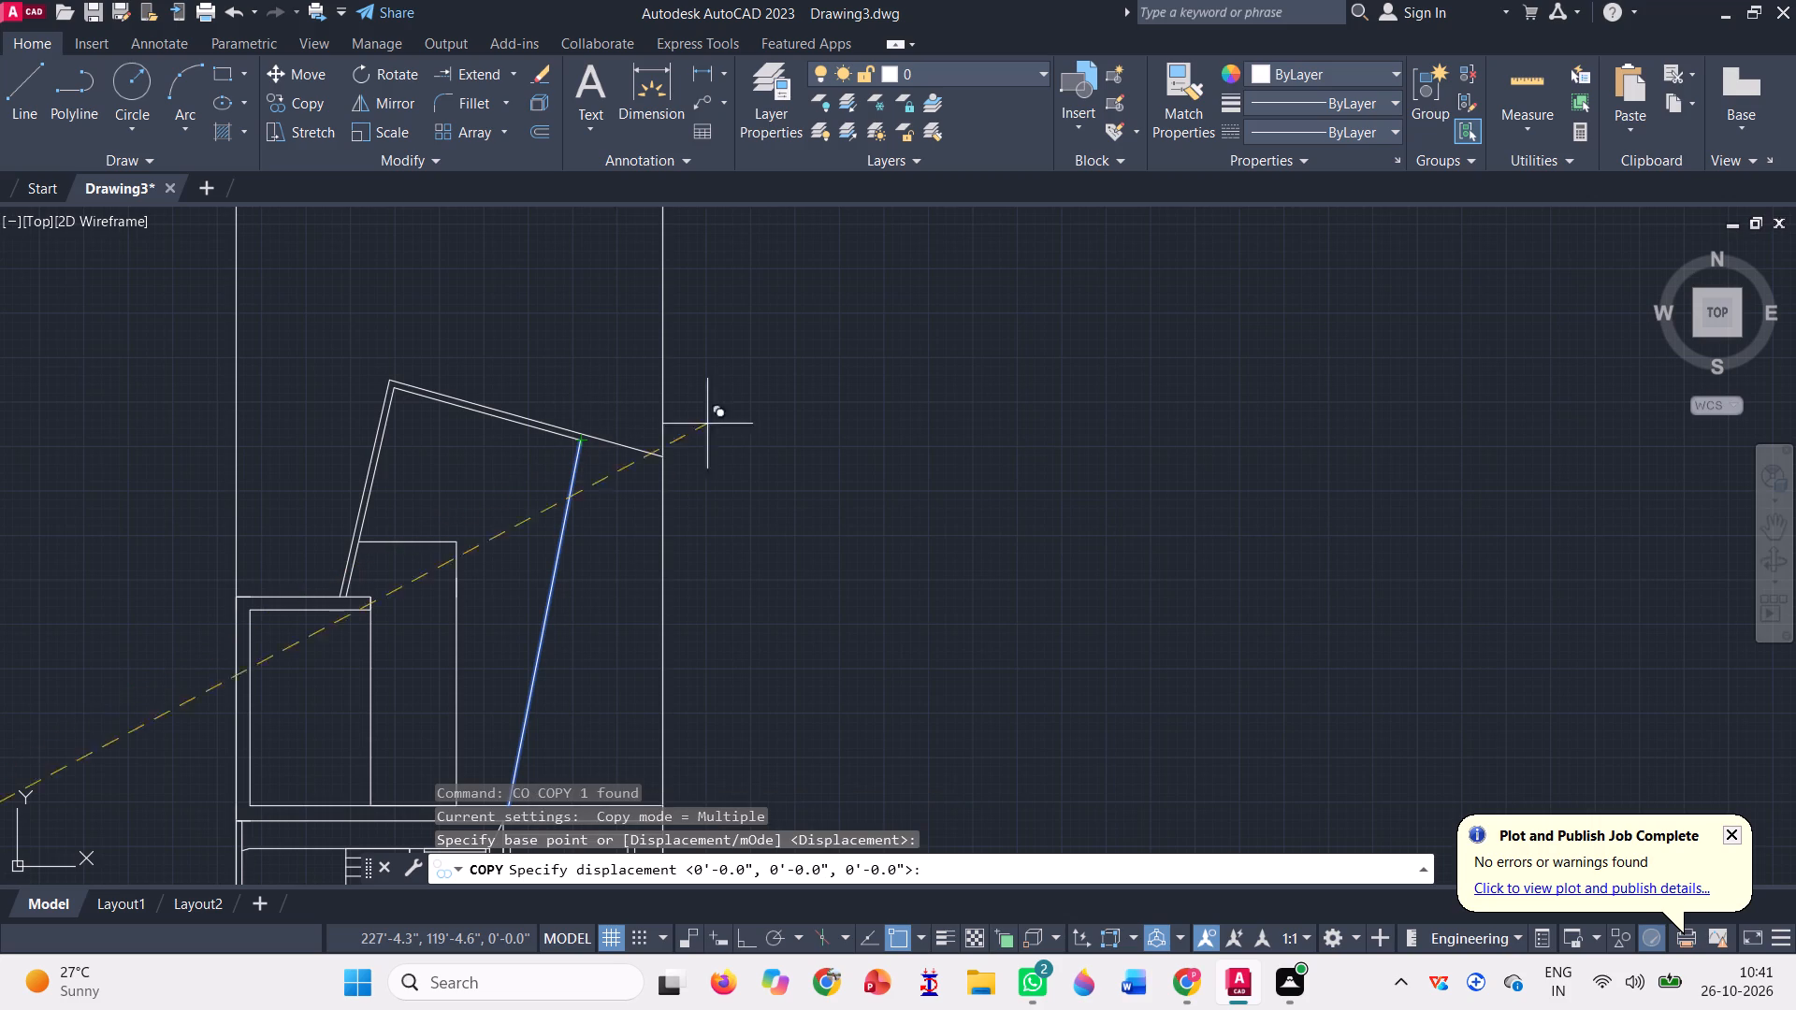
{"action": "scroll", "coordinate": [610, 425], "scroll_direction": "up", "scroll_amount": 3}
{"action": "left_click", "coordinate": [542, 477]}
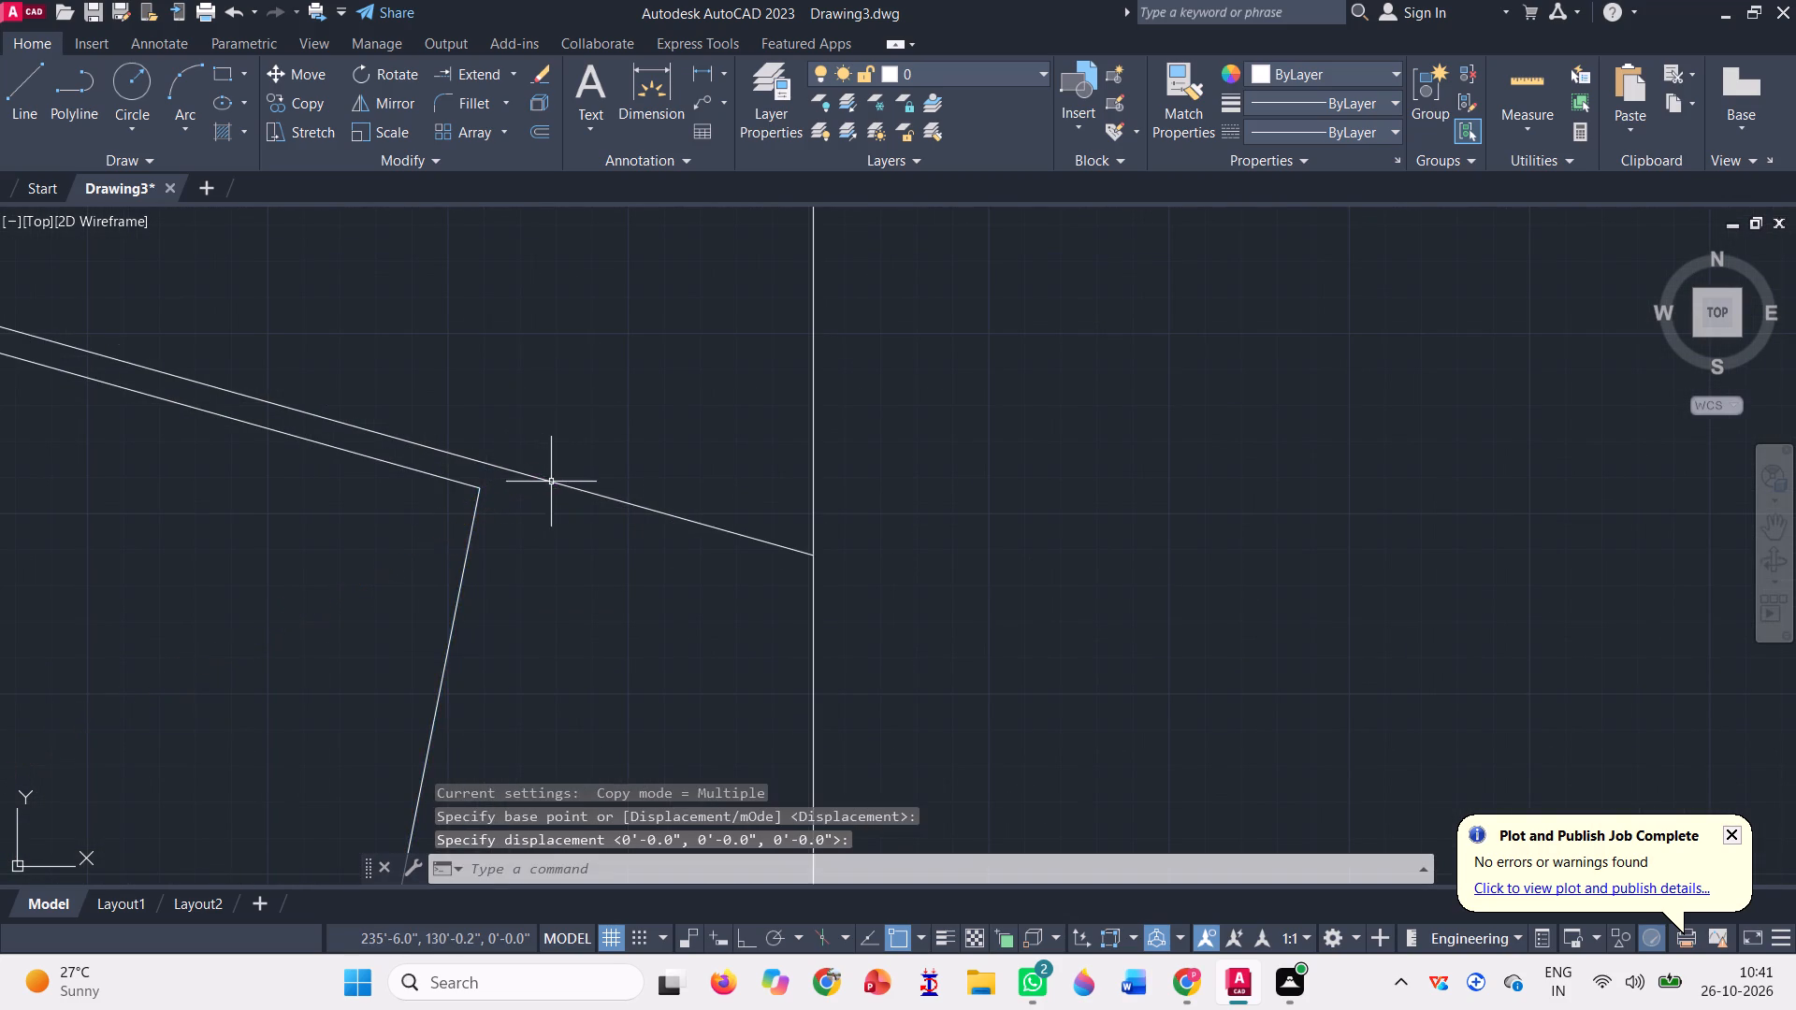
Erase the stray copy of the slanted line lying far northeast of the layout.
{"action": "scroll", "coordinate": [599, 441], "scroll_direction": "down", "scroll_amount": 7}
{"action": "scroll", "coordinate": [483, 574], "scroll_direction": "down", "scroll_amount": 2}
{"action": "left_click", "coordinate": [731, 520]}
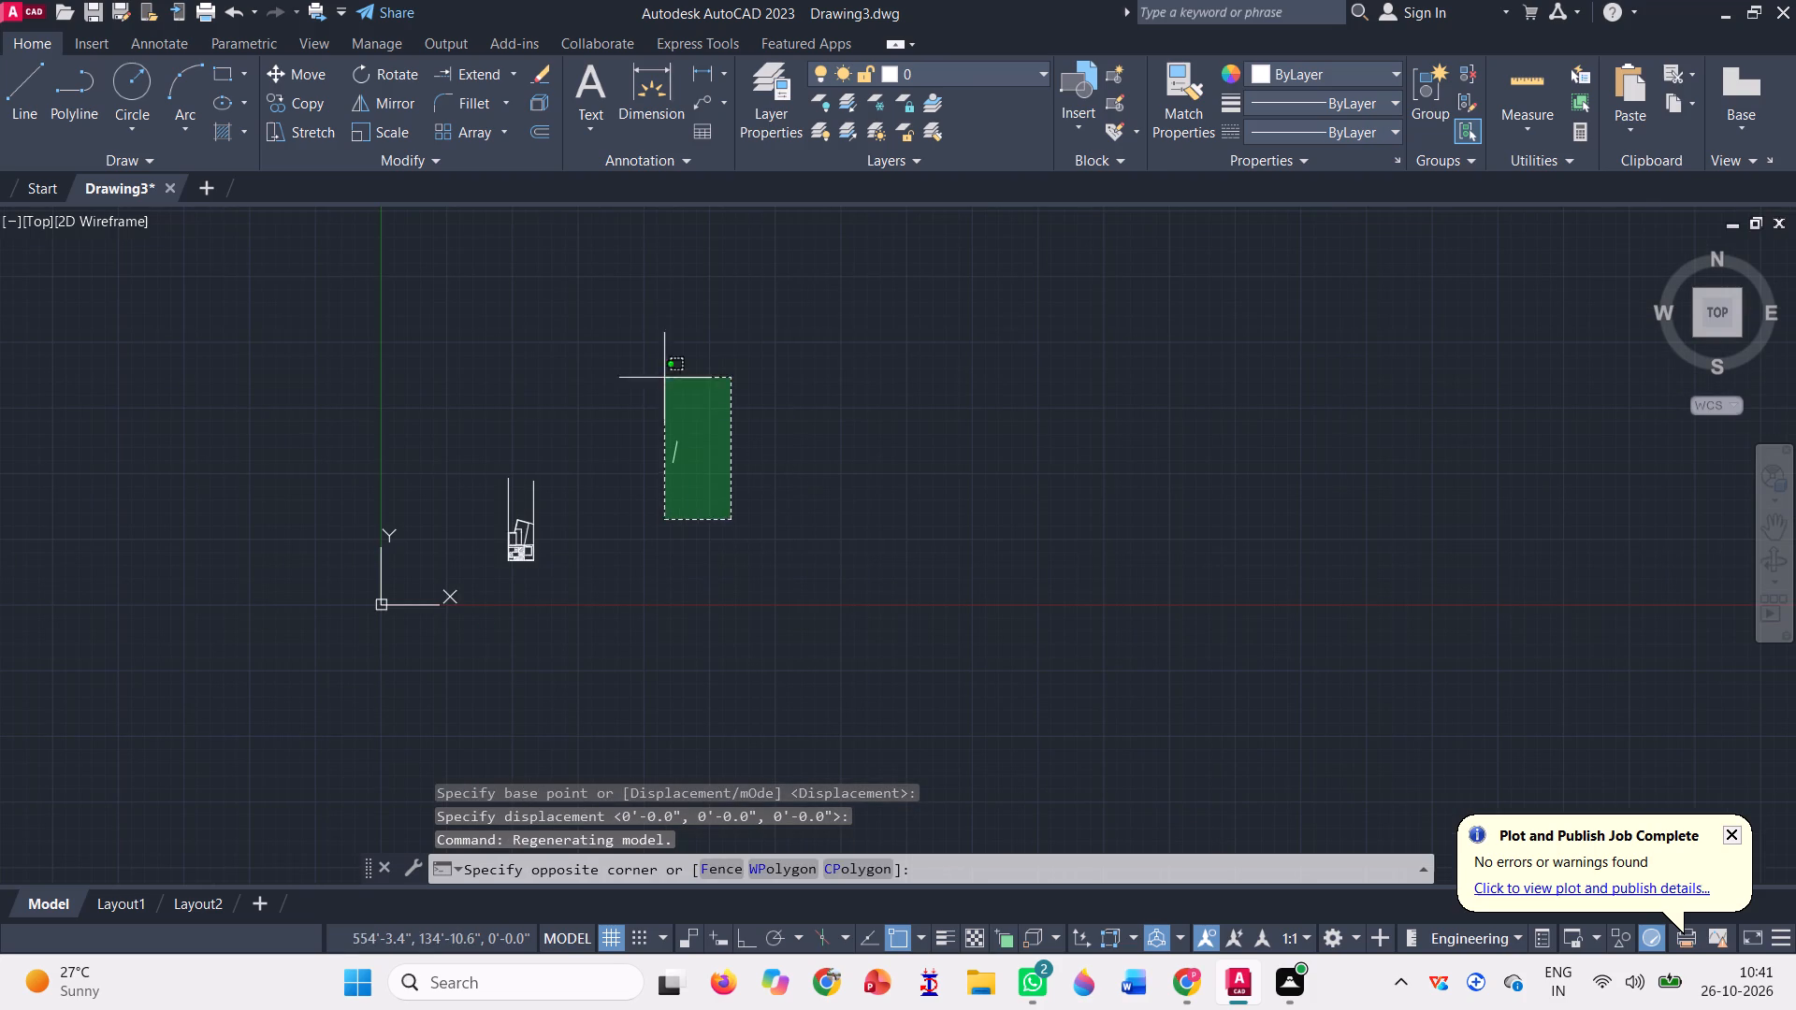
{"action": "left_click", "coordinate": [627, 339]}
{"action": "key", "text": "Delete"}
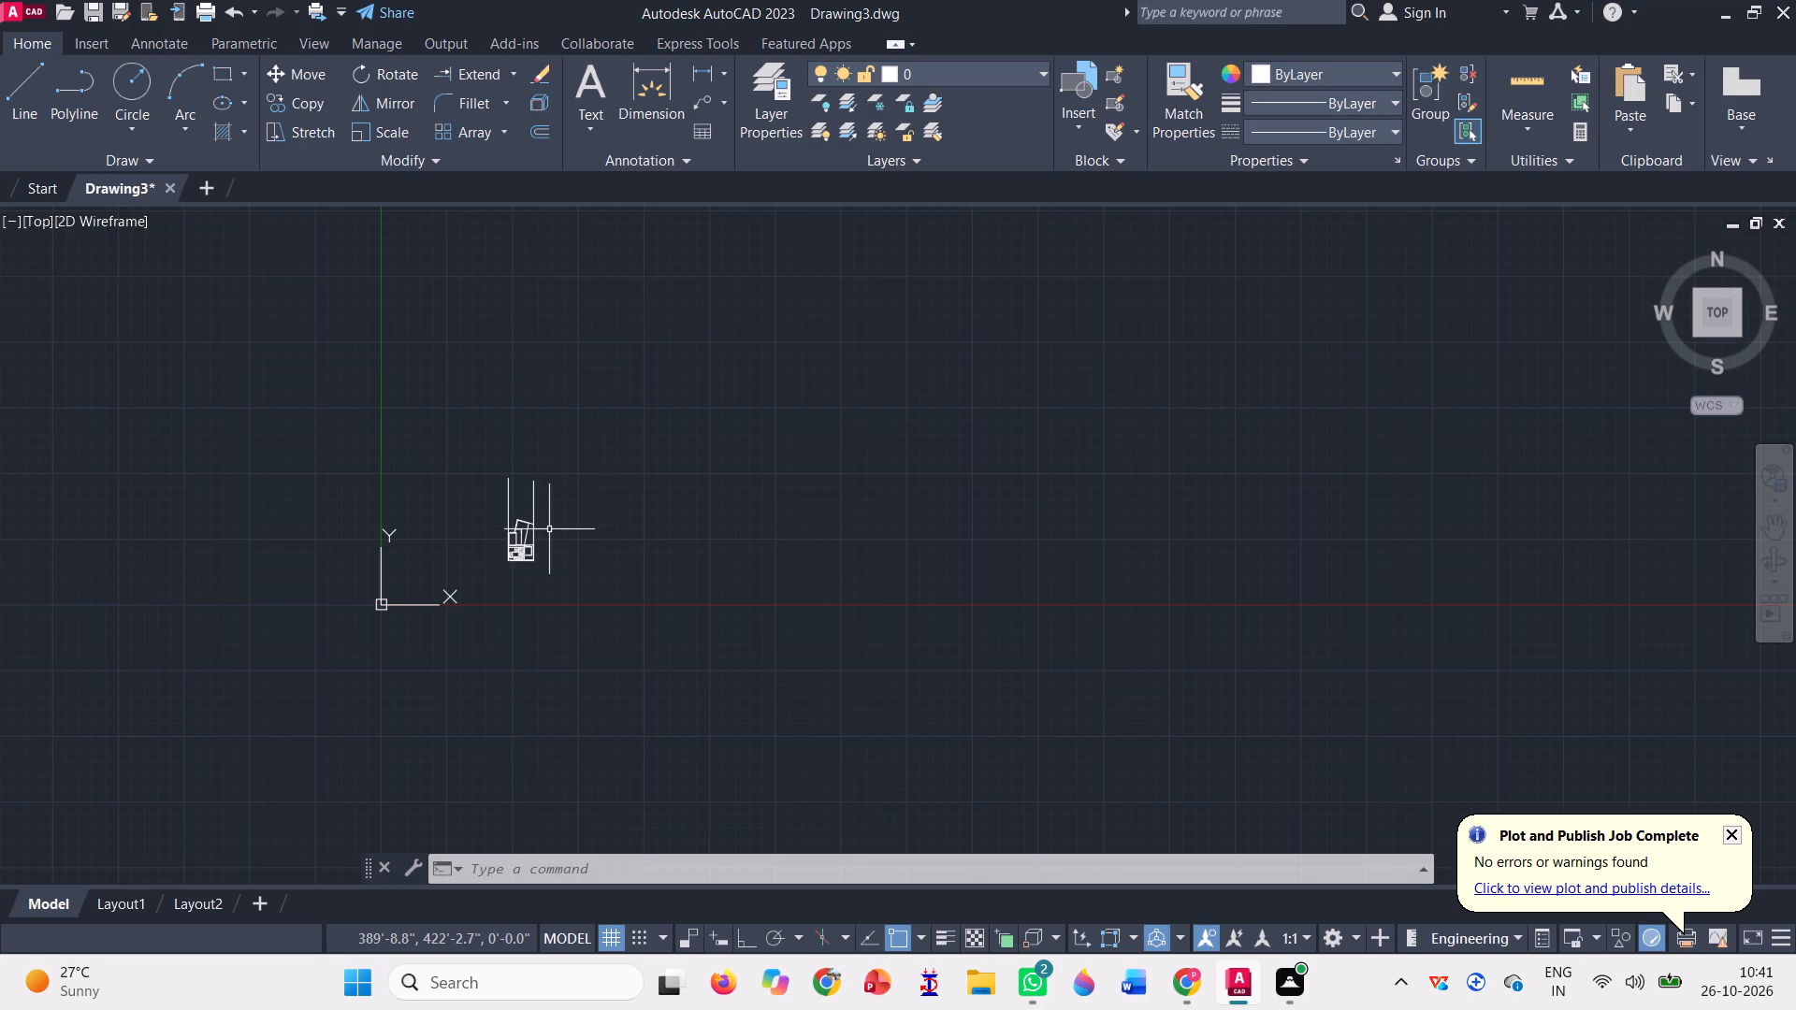
Copy the enclosure's east slanted line from its upper endpoint to the upper sloping wall line just to the east, forming a double-line wall.
{"action": "scroll", "coordinate": [549, 529], "scroll_direction": "up", "scroll_amount": 4}
{"action": "scroll", "coordinate": [288, 456], "scroll_direction": "up", "scroll_amount": 3}
{"action": "left_click", "coordinate": [747, 718]}
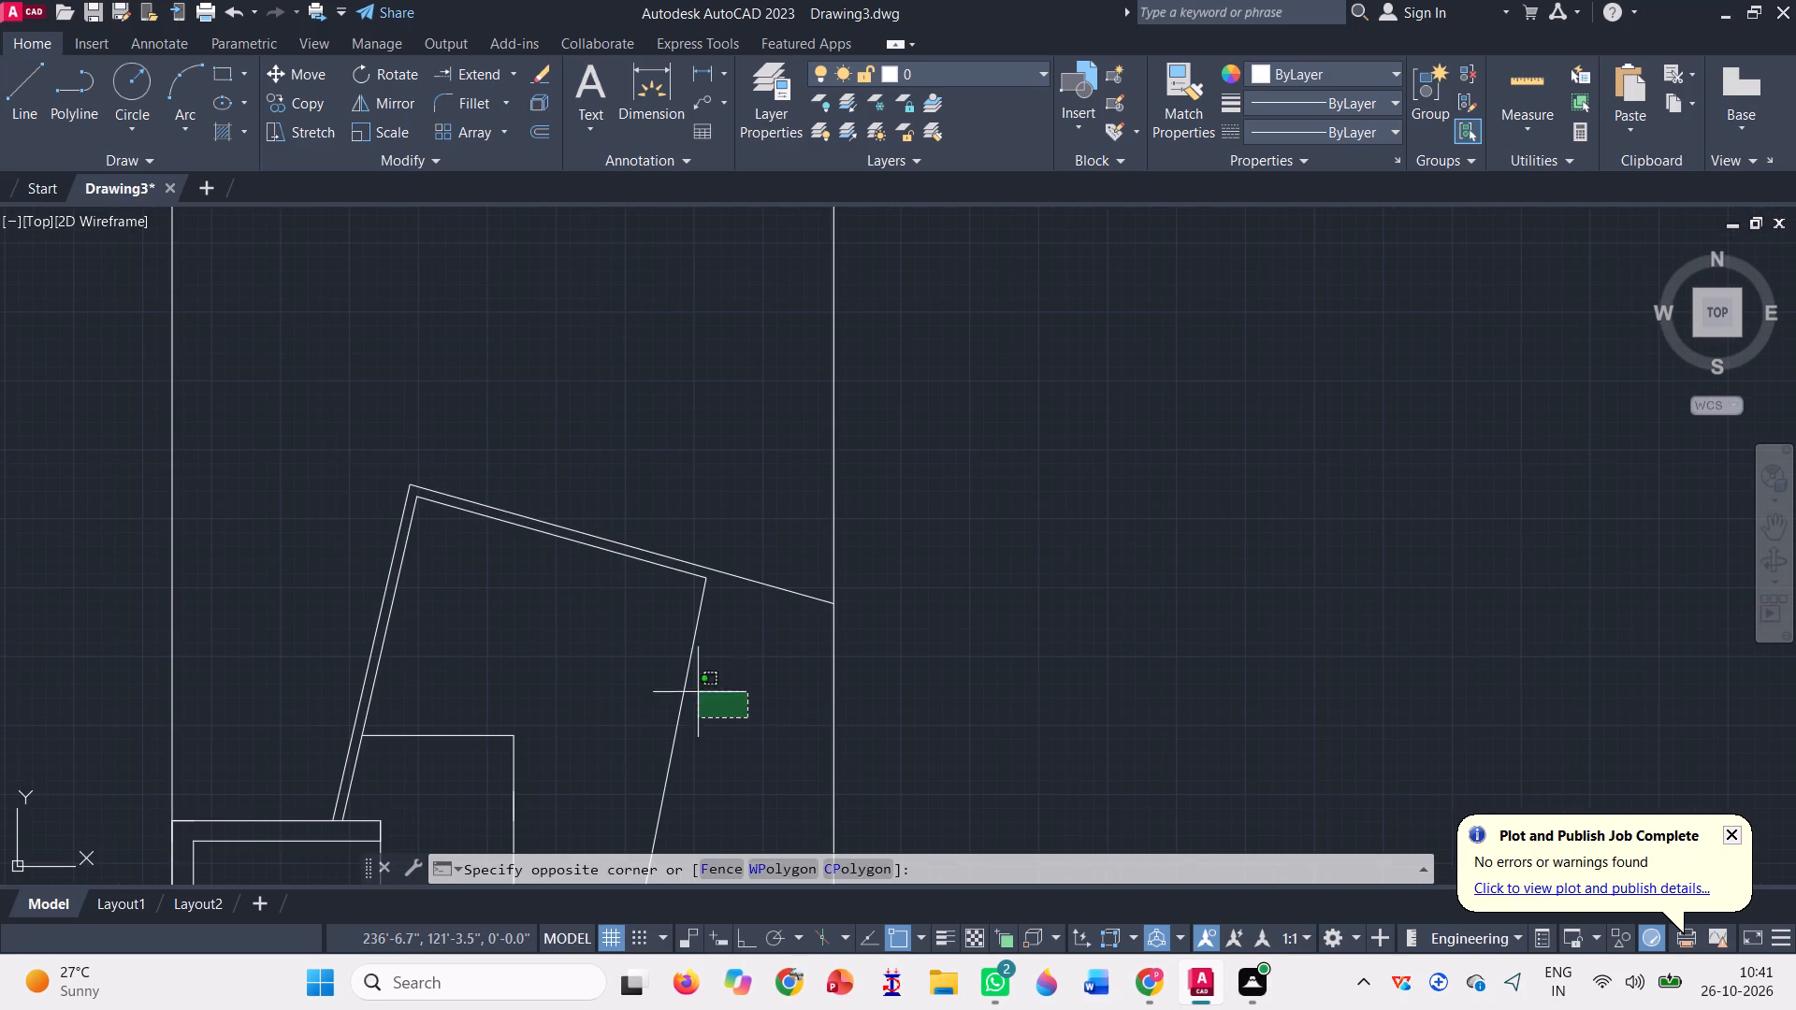
{"action": "left_click", "coordinate": [601, 642]}
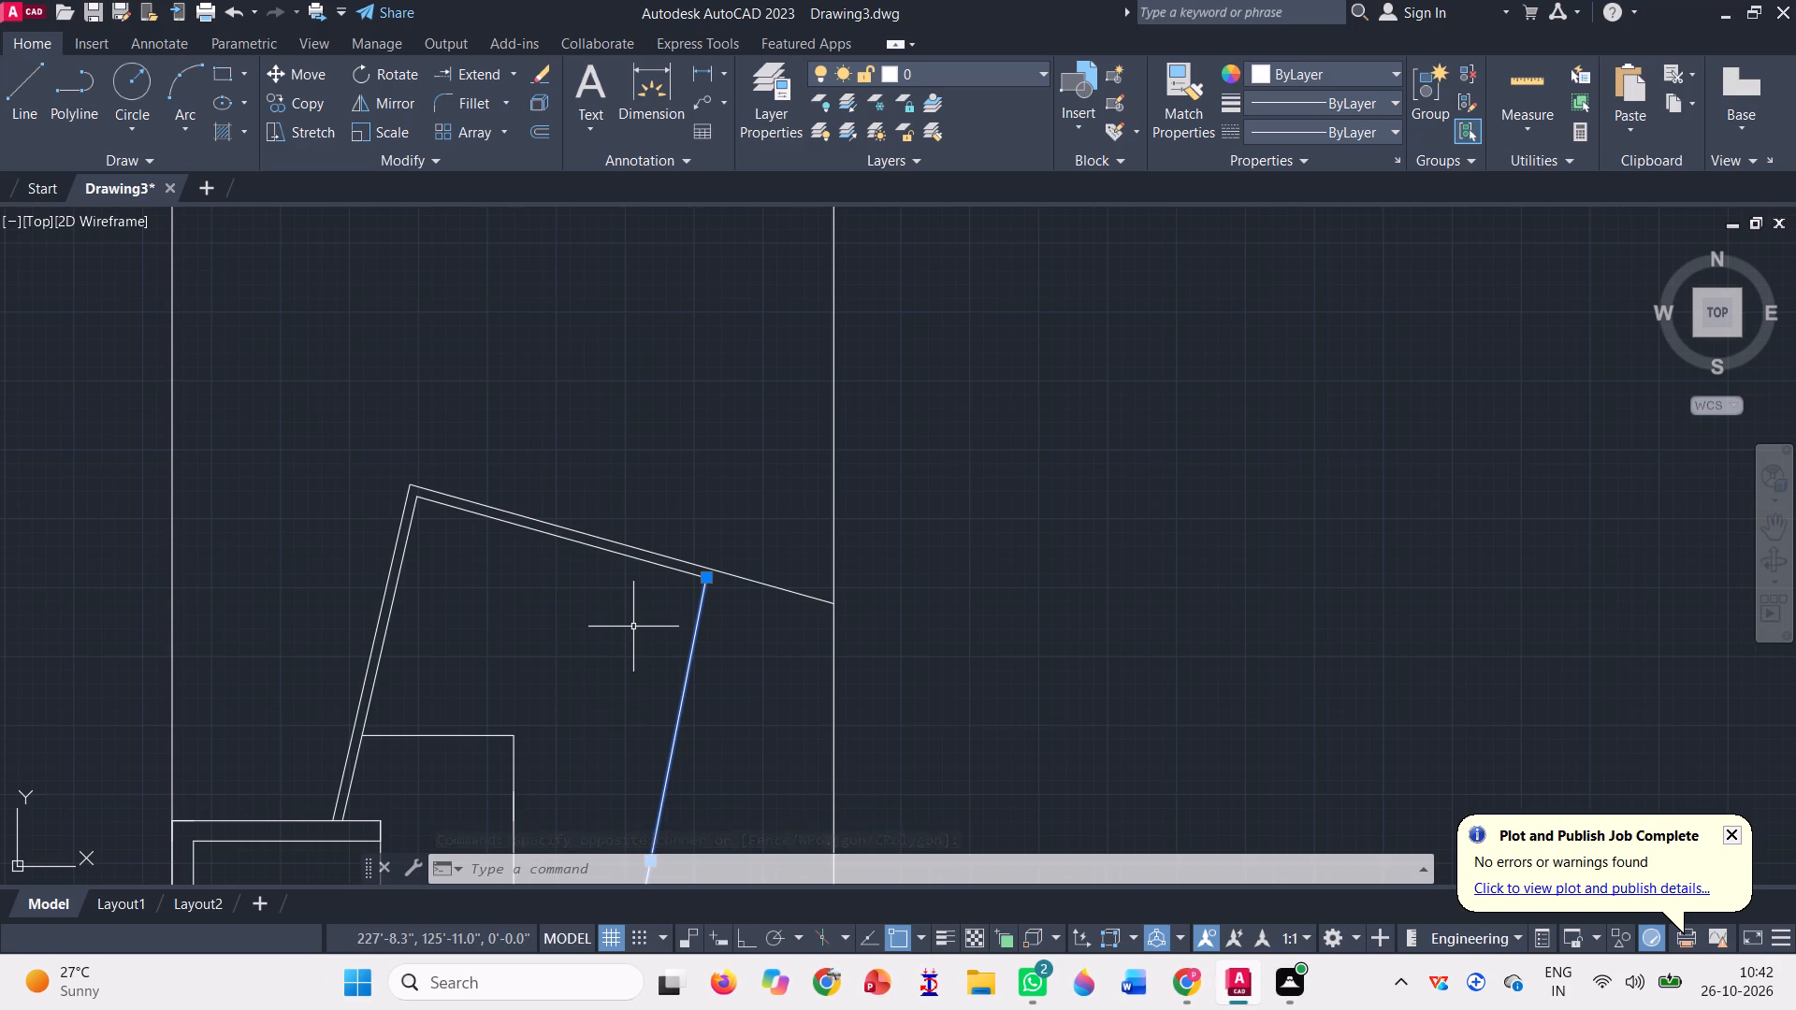
{"action": "type", "text": "co"}
{"action": "key", "text": "space"}
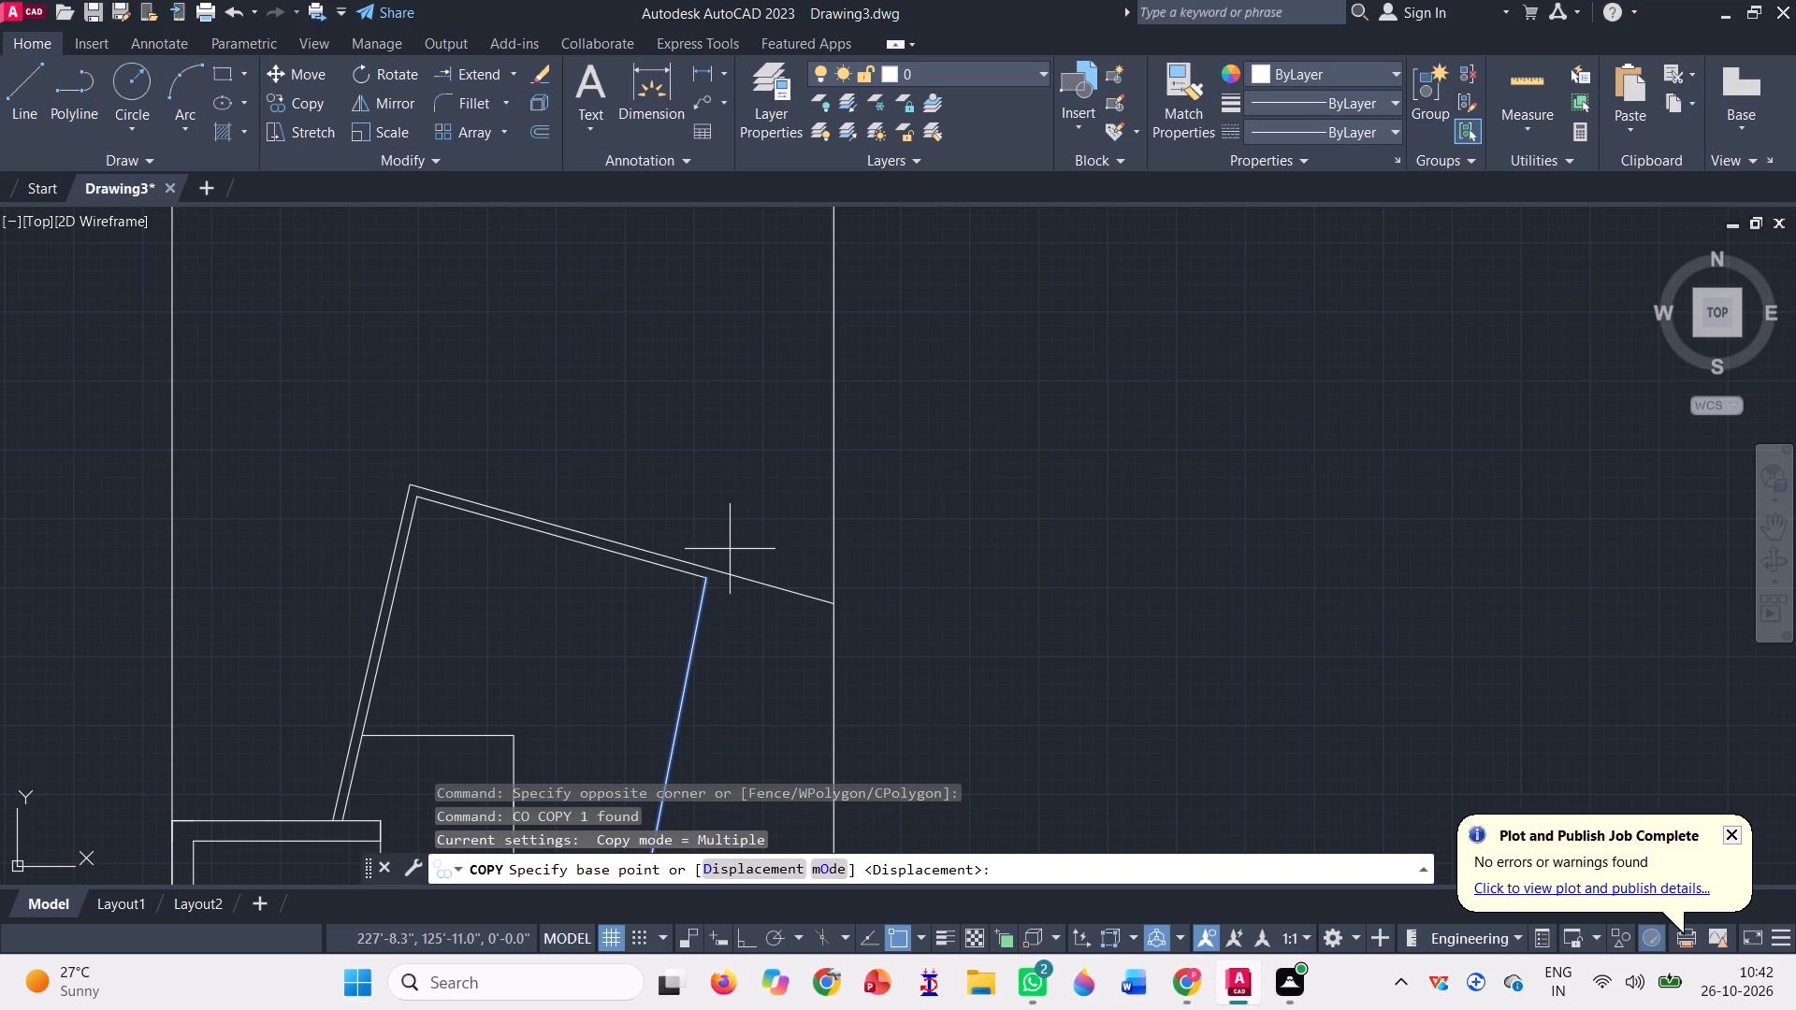
{"action": "scroll", "coordinate": [712, 552], "scroll_direction": "up", "scroll_amount": 3}
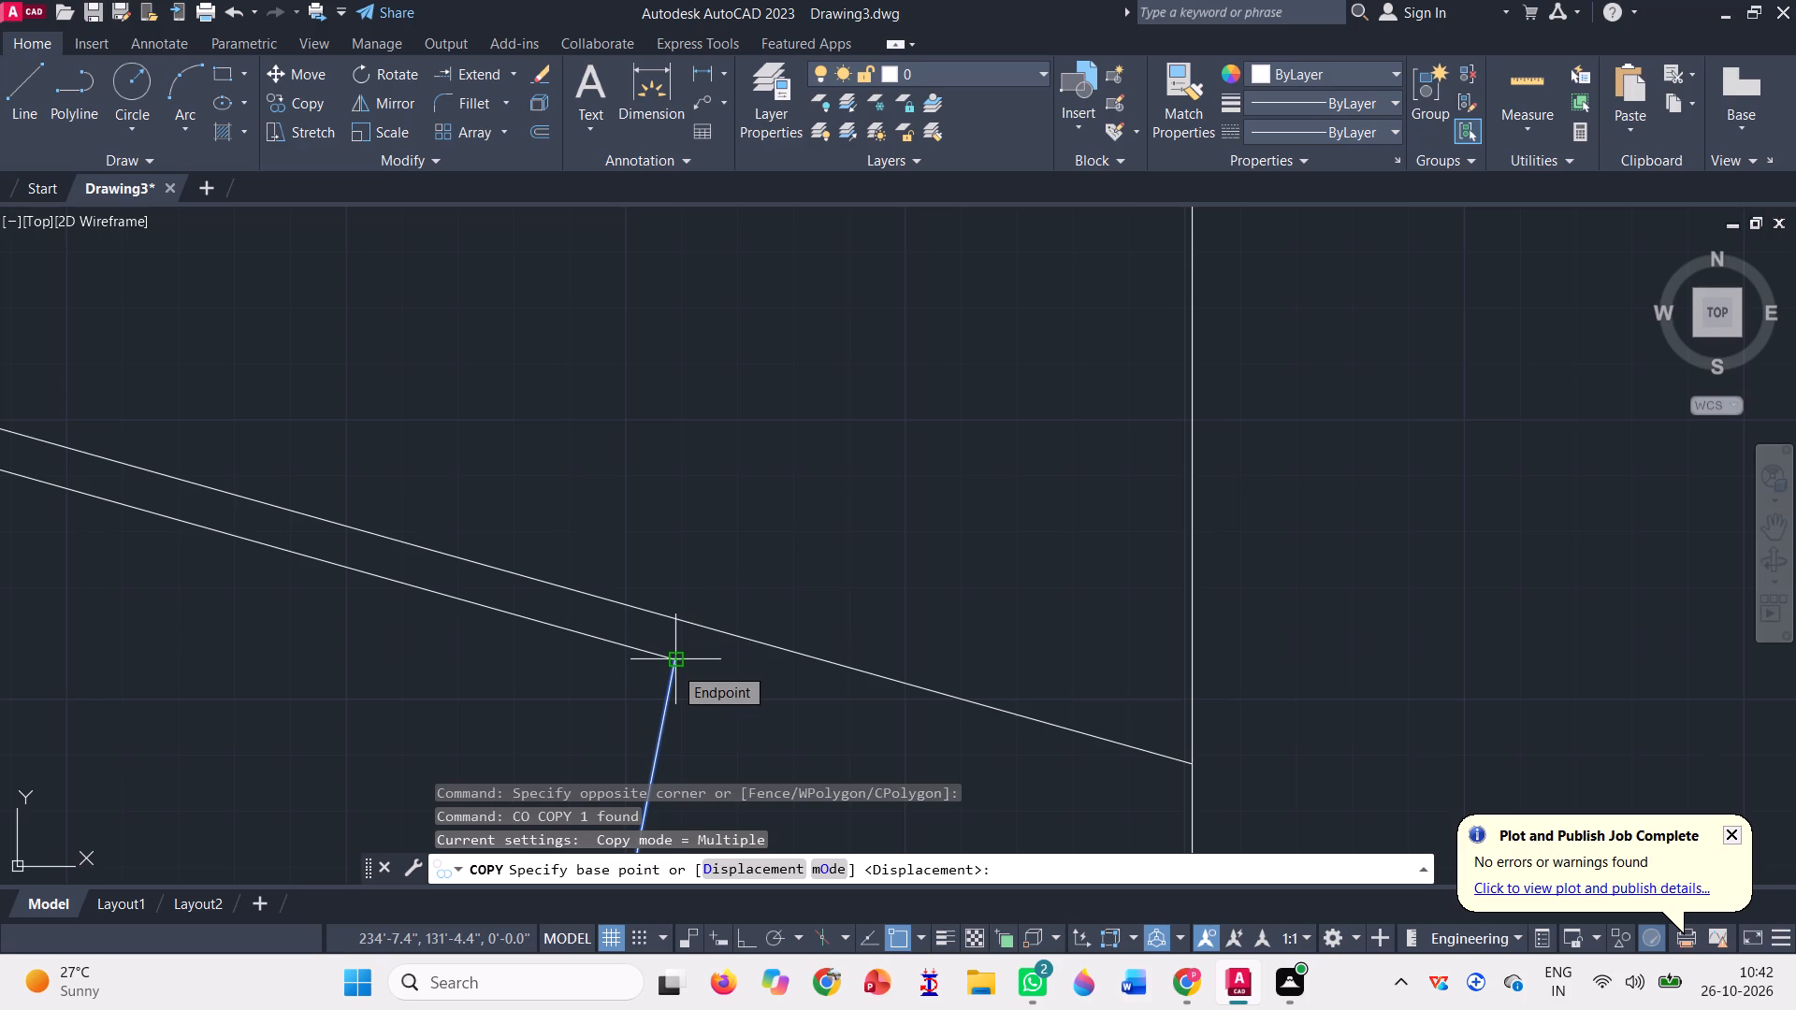
{"action": "left_click", "coordinate": [673, 664]}
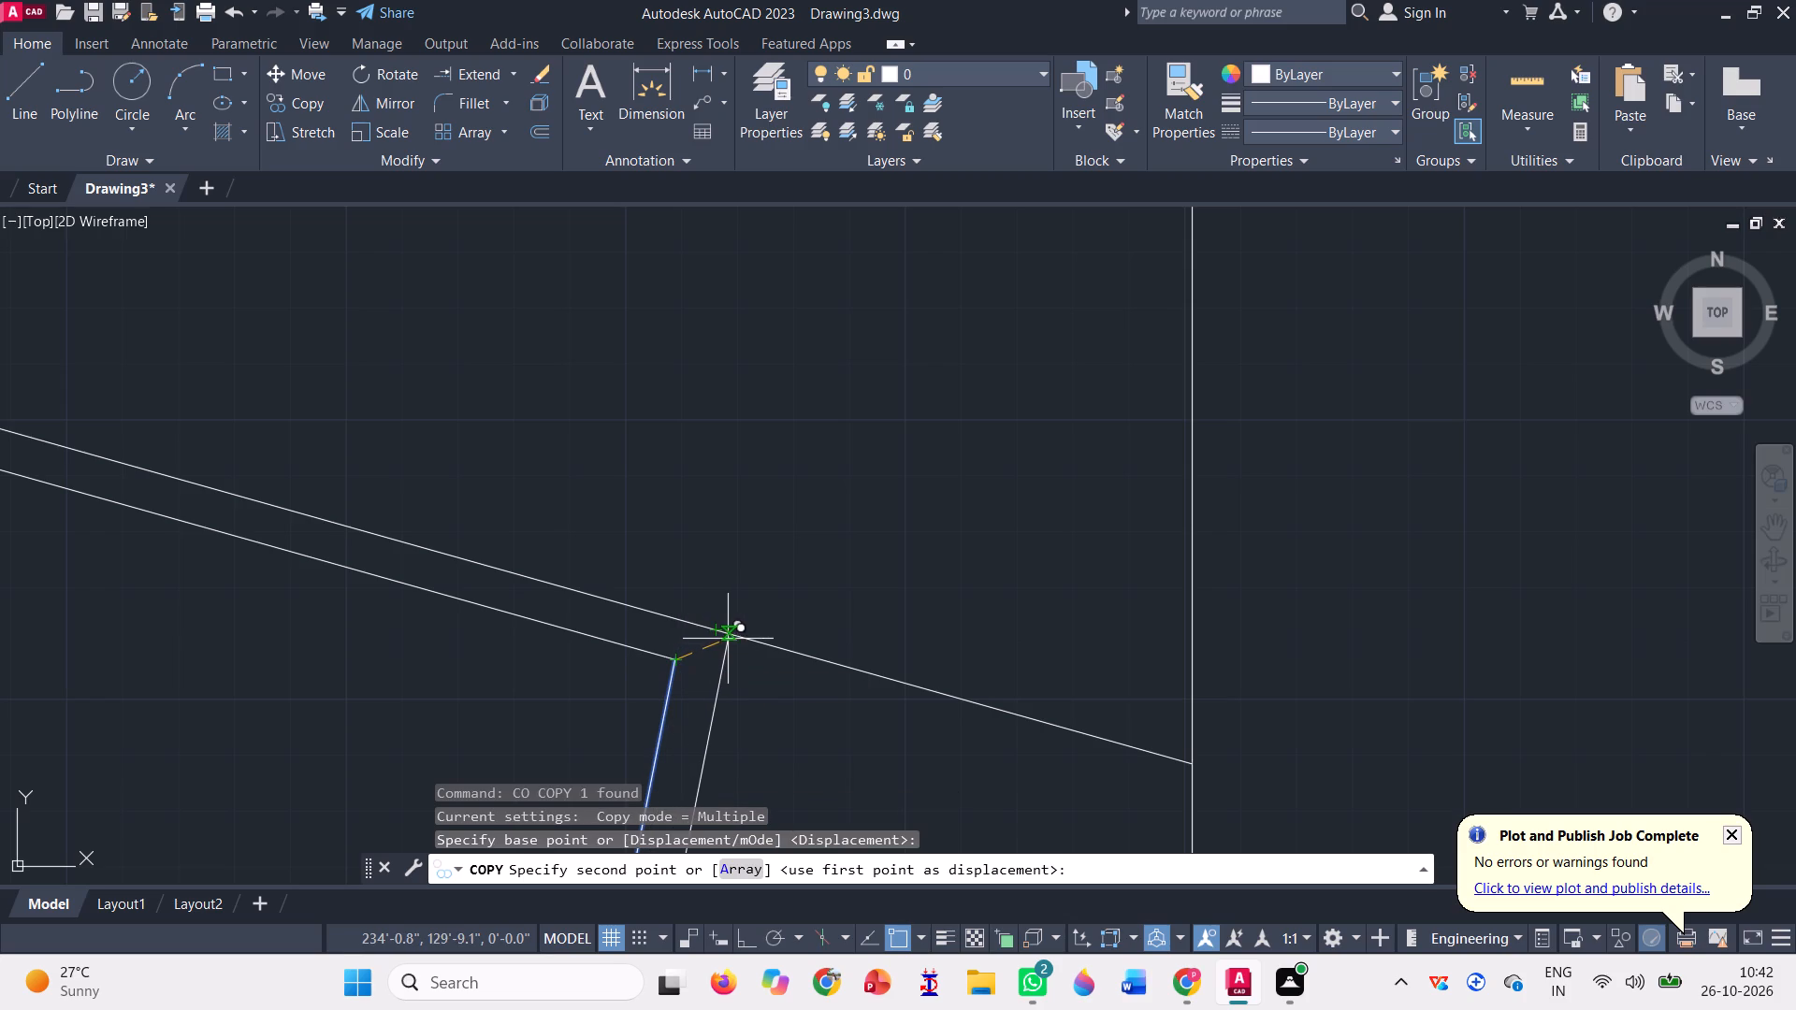
{"action": "left_click", "coordinate": [714, 635]}
{"action": "scroll", "coordinate": [677, 572], "scroll_direction": "down", "scroll_amount": 3}
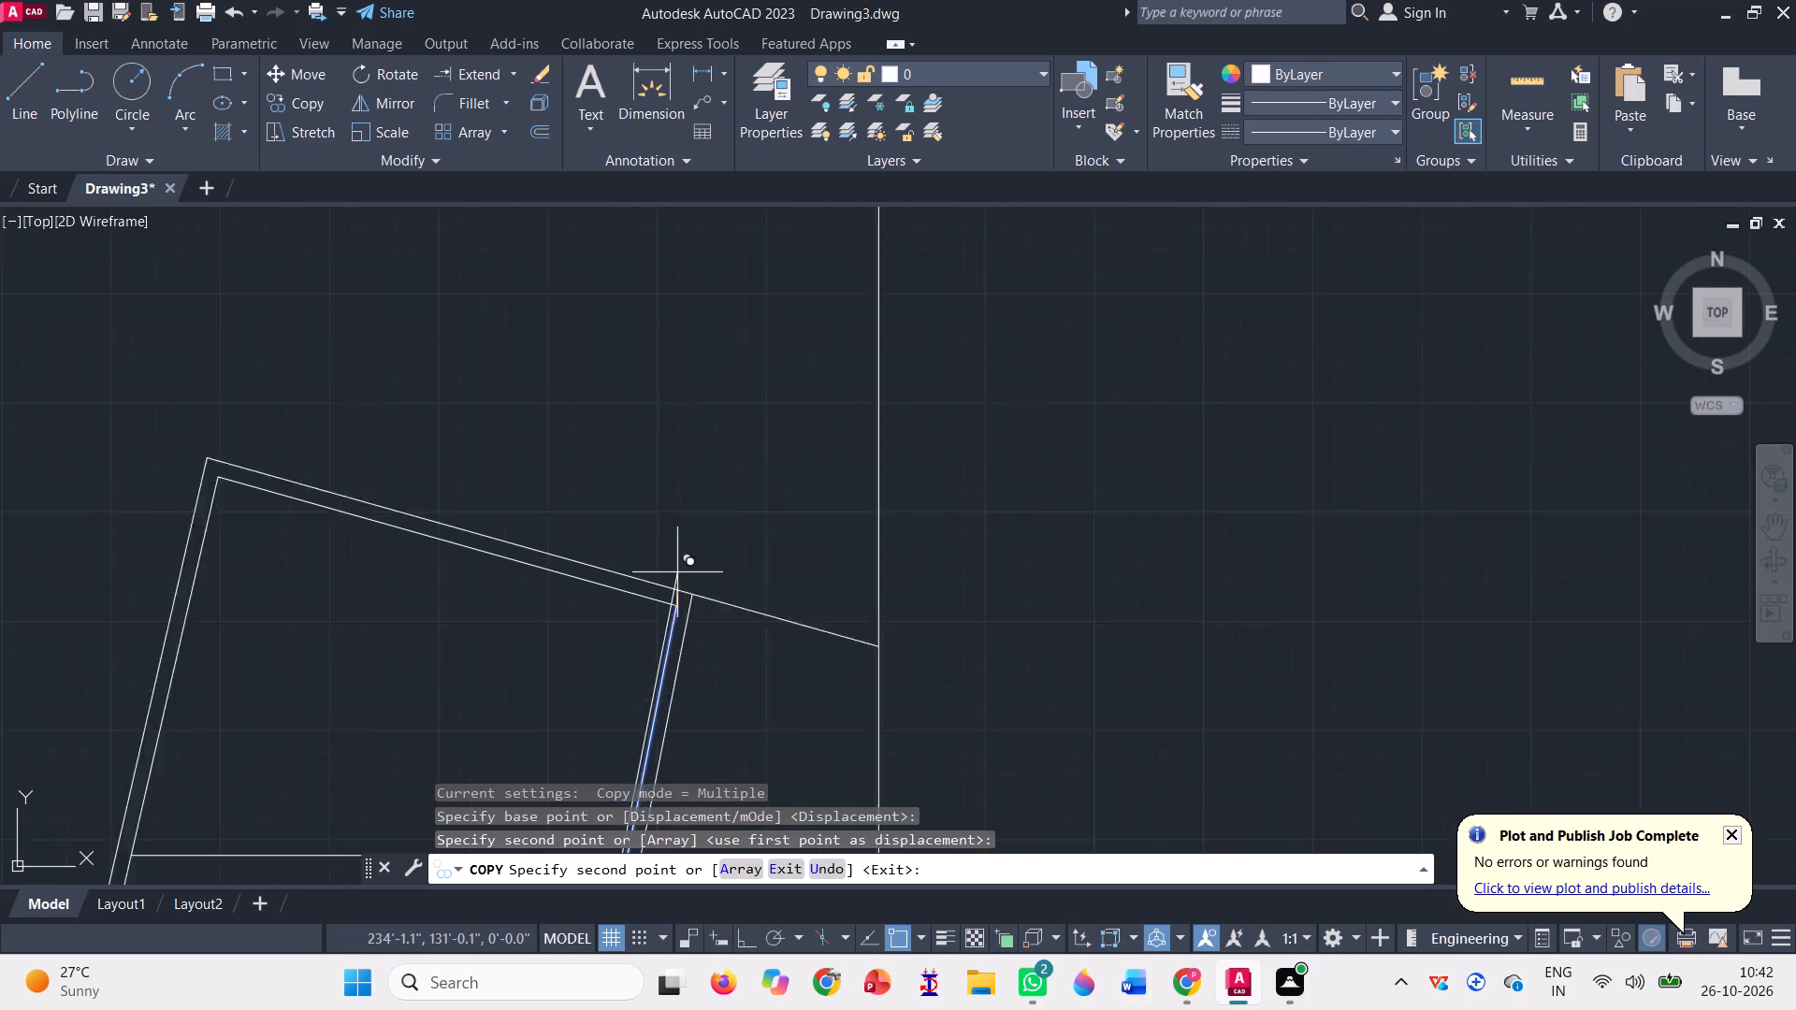
{"action": "scroll", "coordinate": [669, 553], "scroll_direction": "down", "scroll_amount": 2}
{"action": "key", "text": "Escape"}
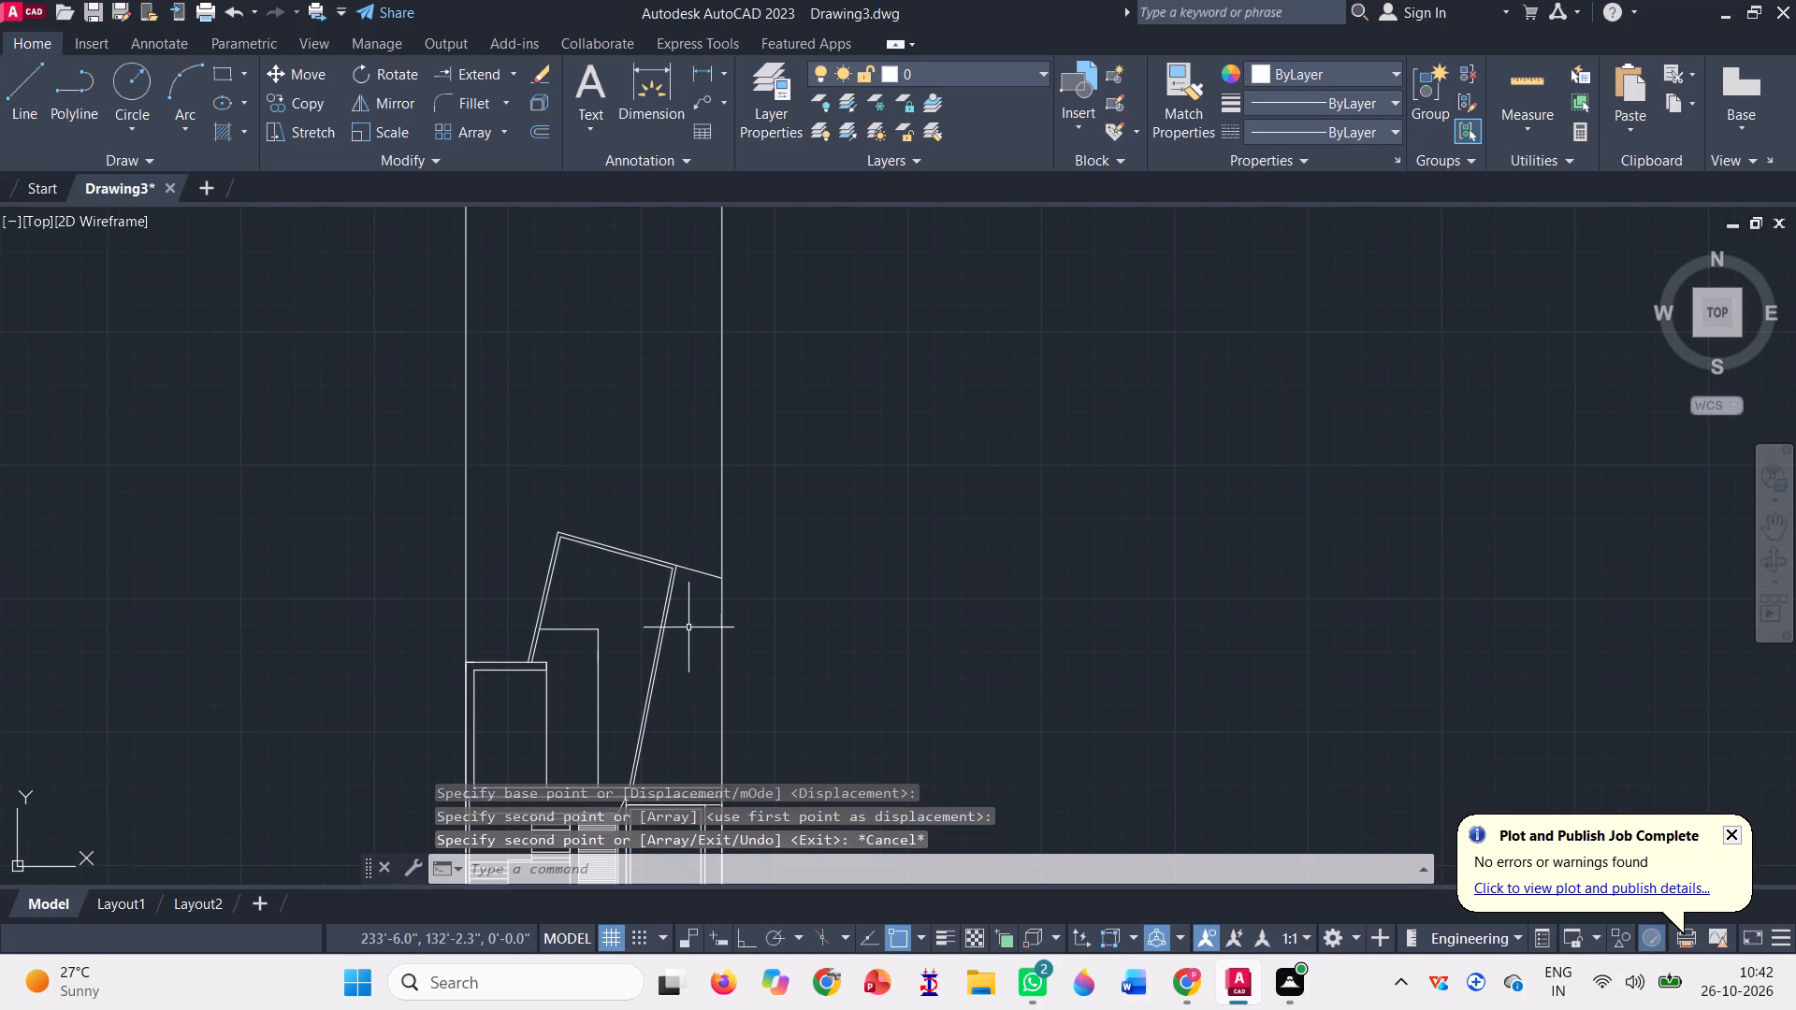
Trim the part of the upper sloping wall line between the enclosure's new outer east line and the east boundary line.
{"action": "left_click", "coordinate": [513, 78]}
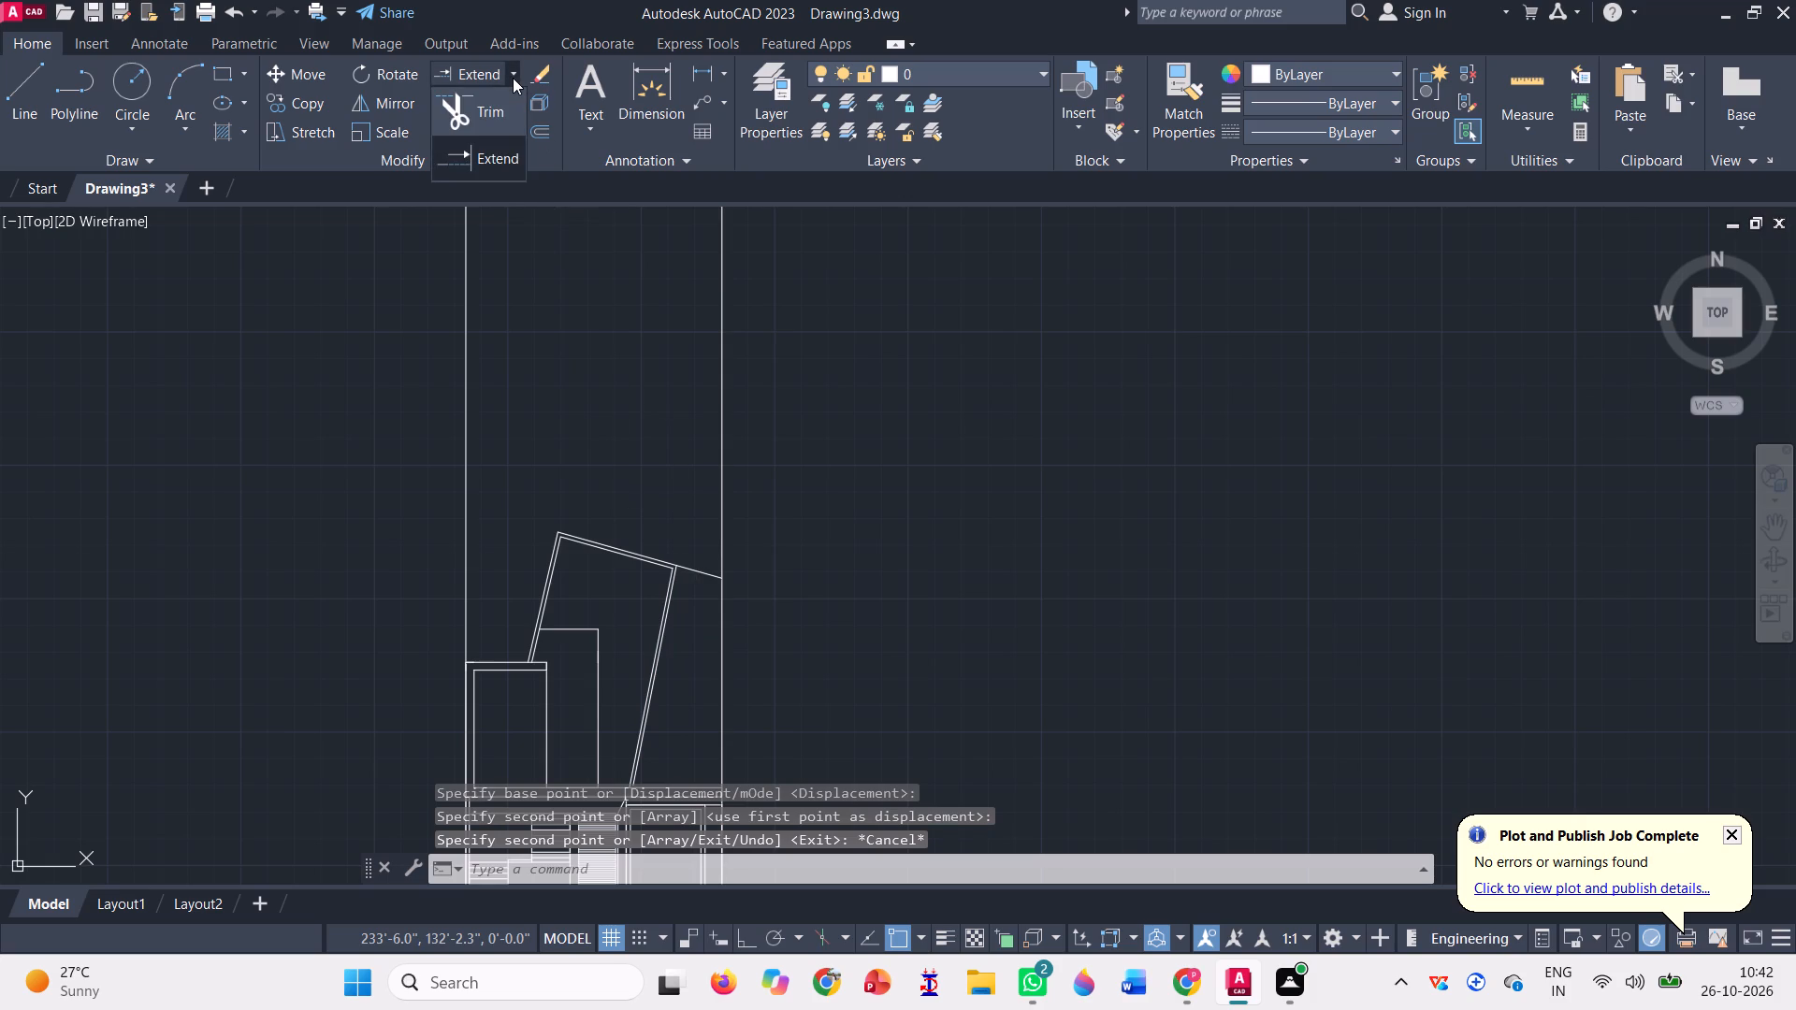
{"action": "left_click", "coordinate": [458, 103]}
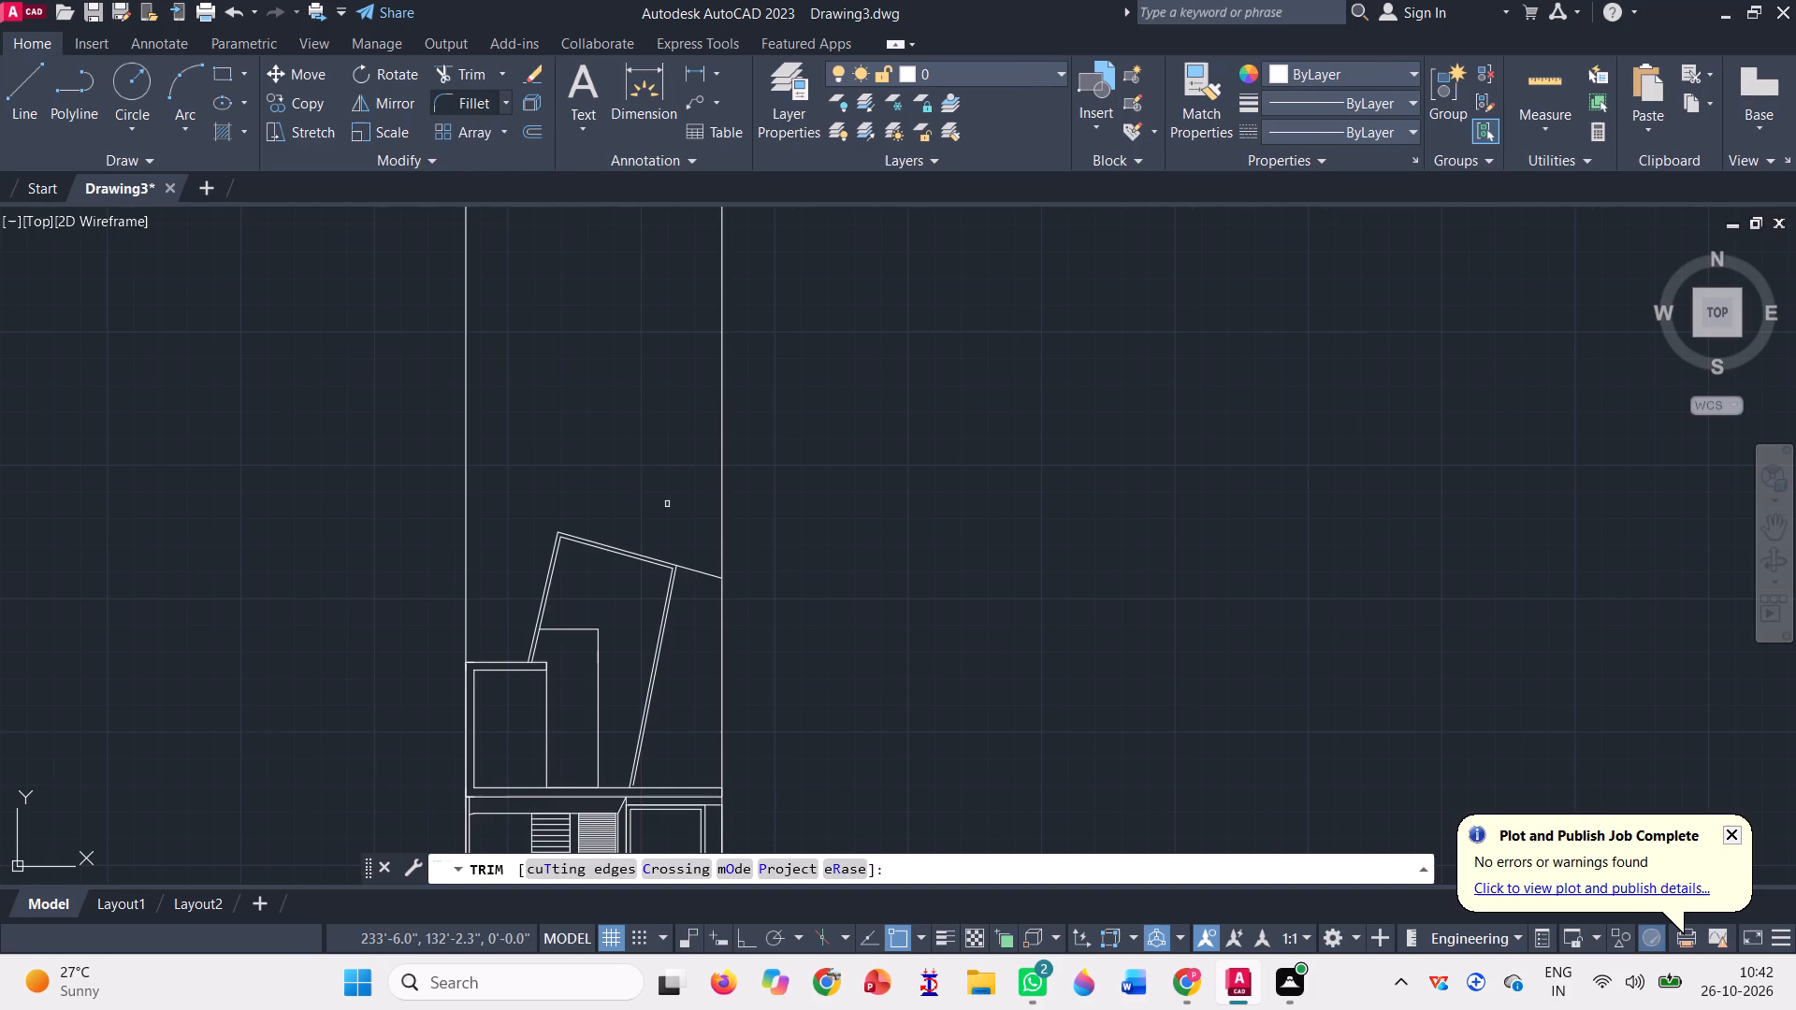
{"action": "left_click", "coordinate": [702, 570]}
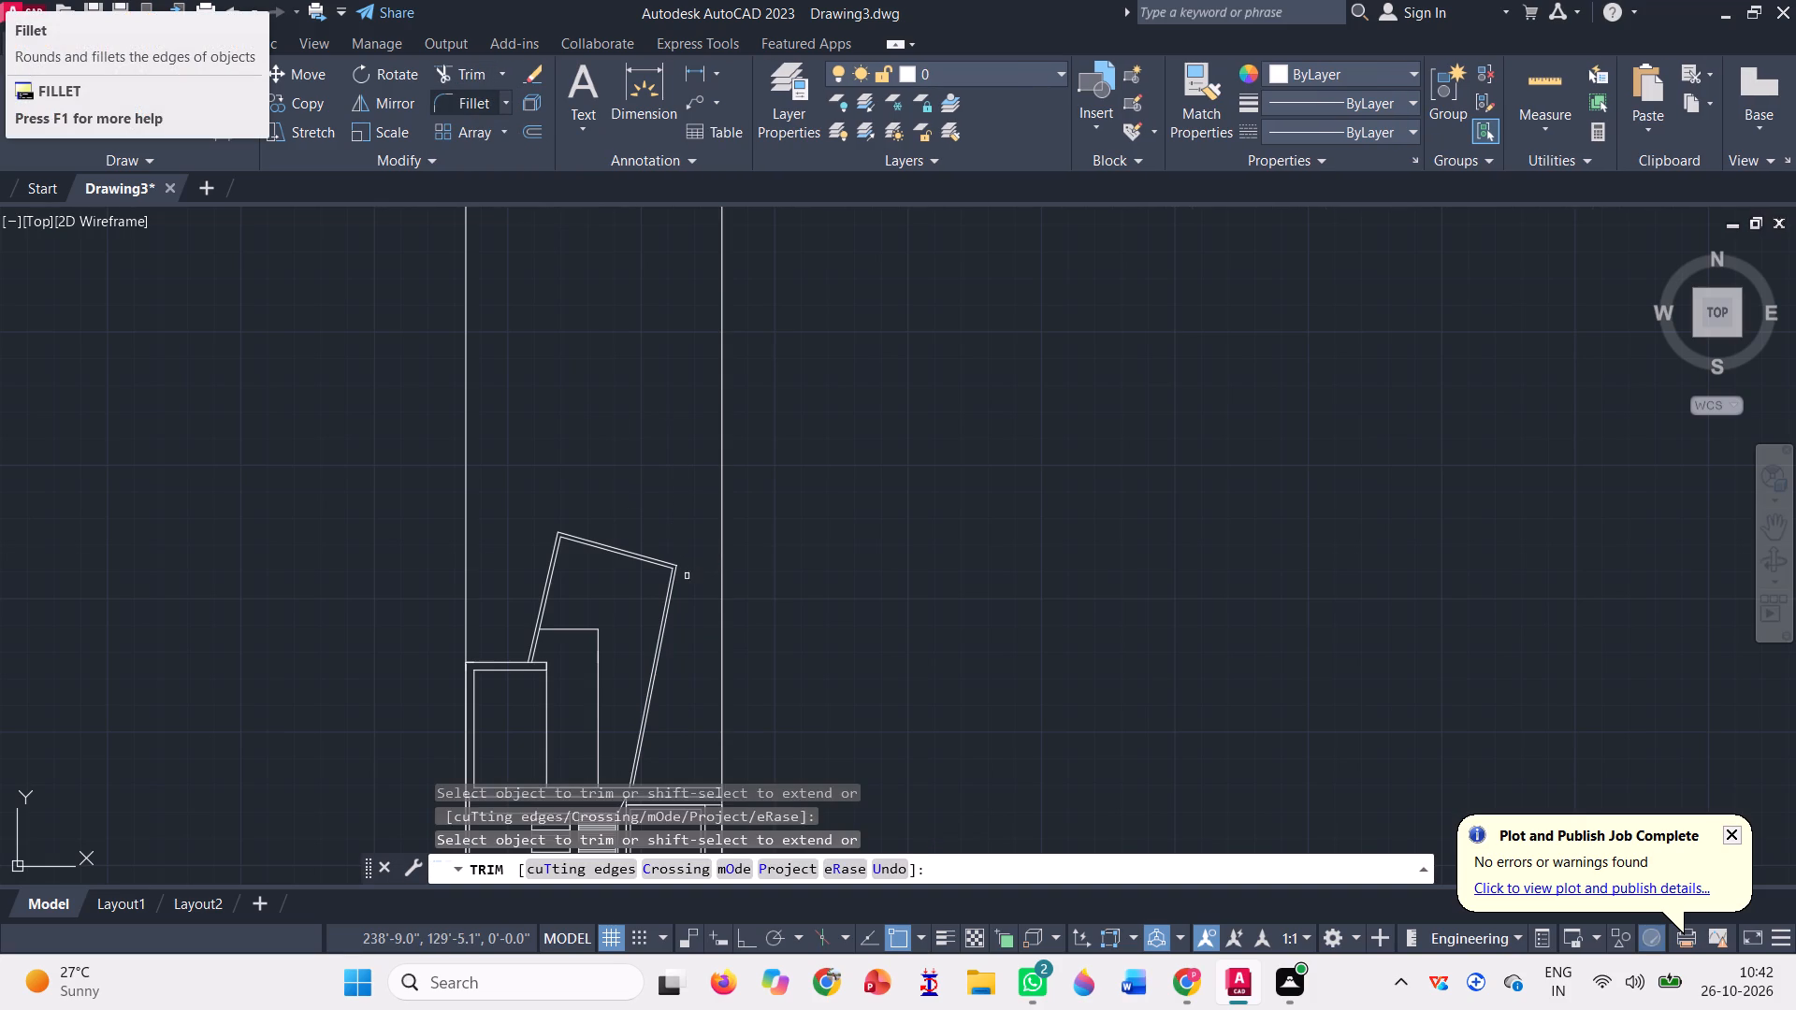
{"action": "scroll", "coordinate": [684, 573], "scroll_direction": "up", "scroll_amount": 4}
{"action": "scroll", "coordinate": [589, 503], "scroll_direction": "up", "scroll_amount": 3}
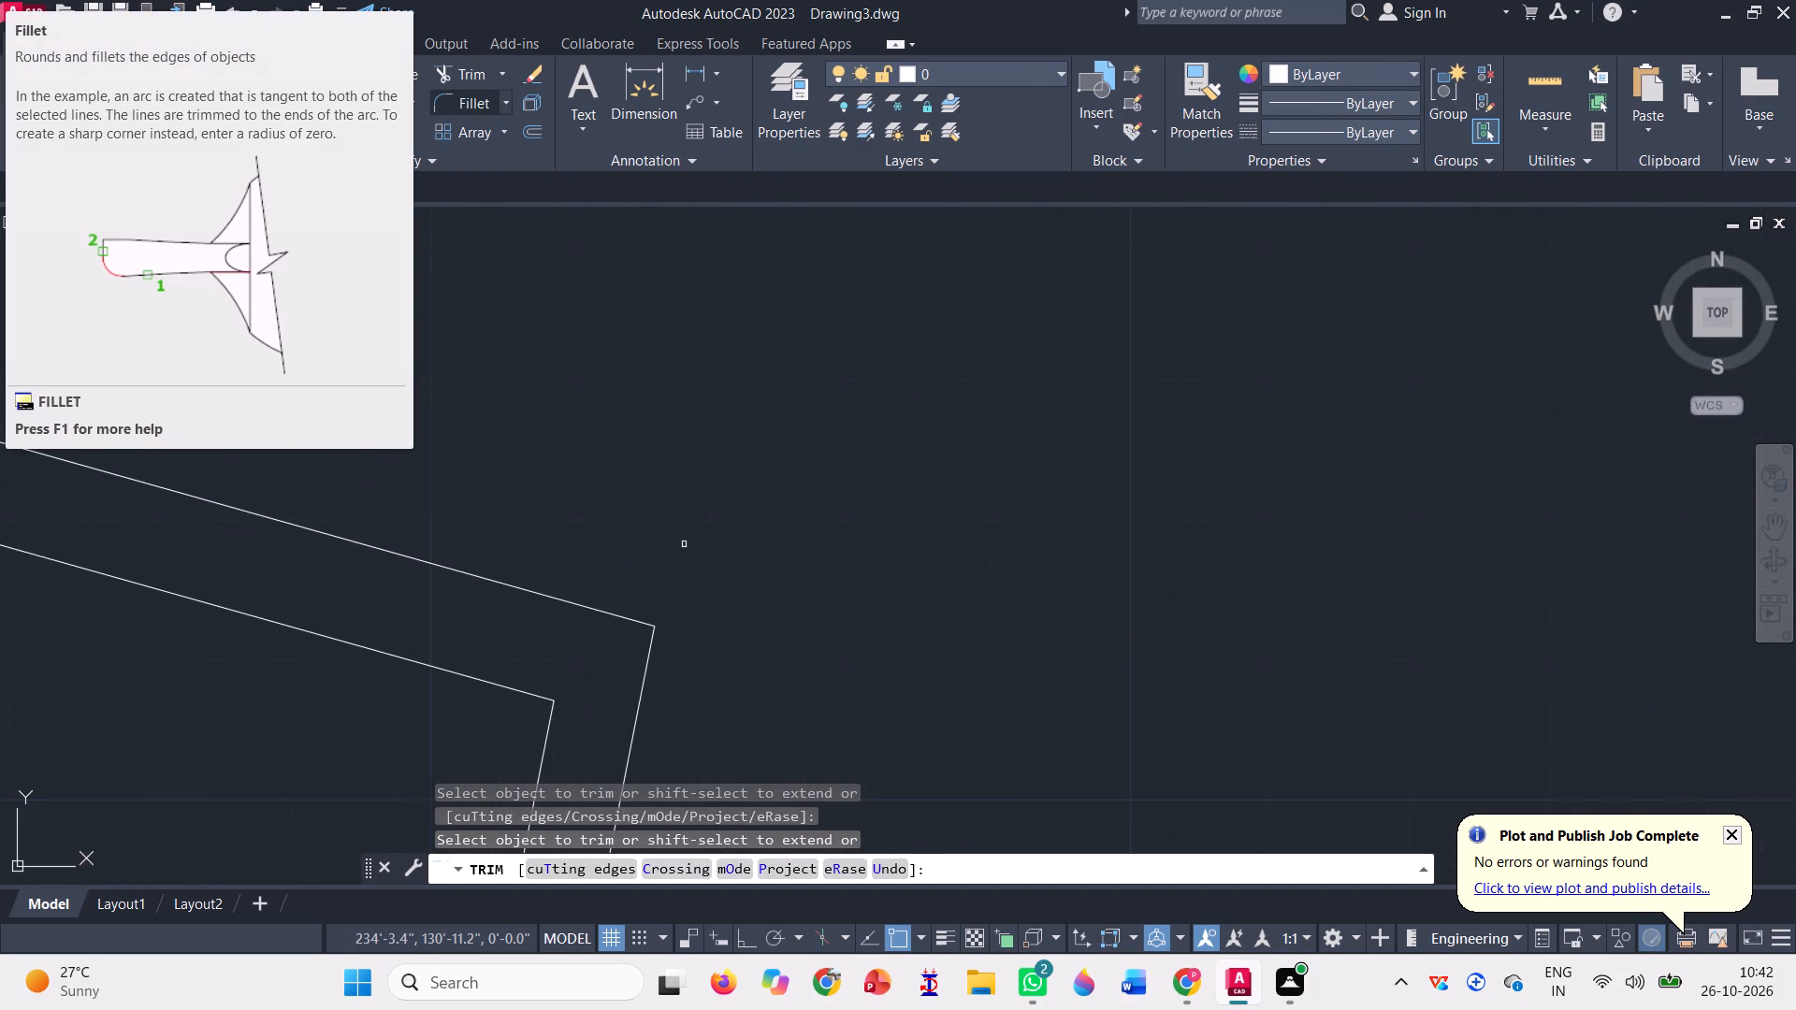
{"action": "scroll", "coordinate": [684, 543], "scroll_direction": "down", "scroll_amount": 8}
{"action": "key", "text": "Escape"}
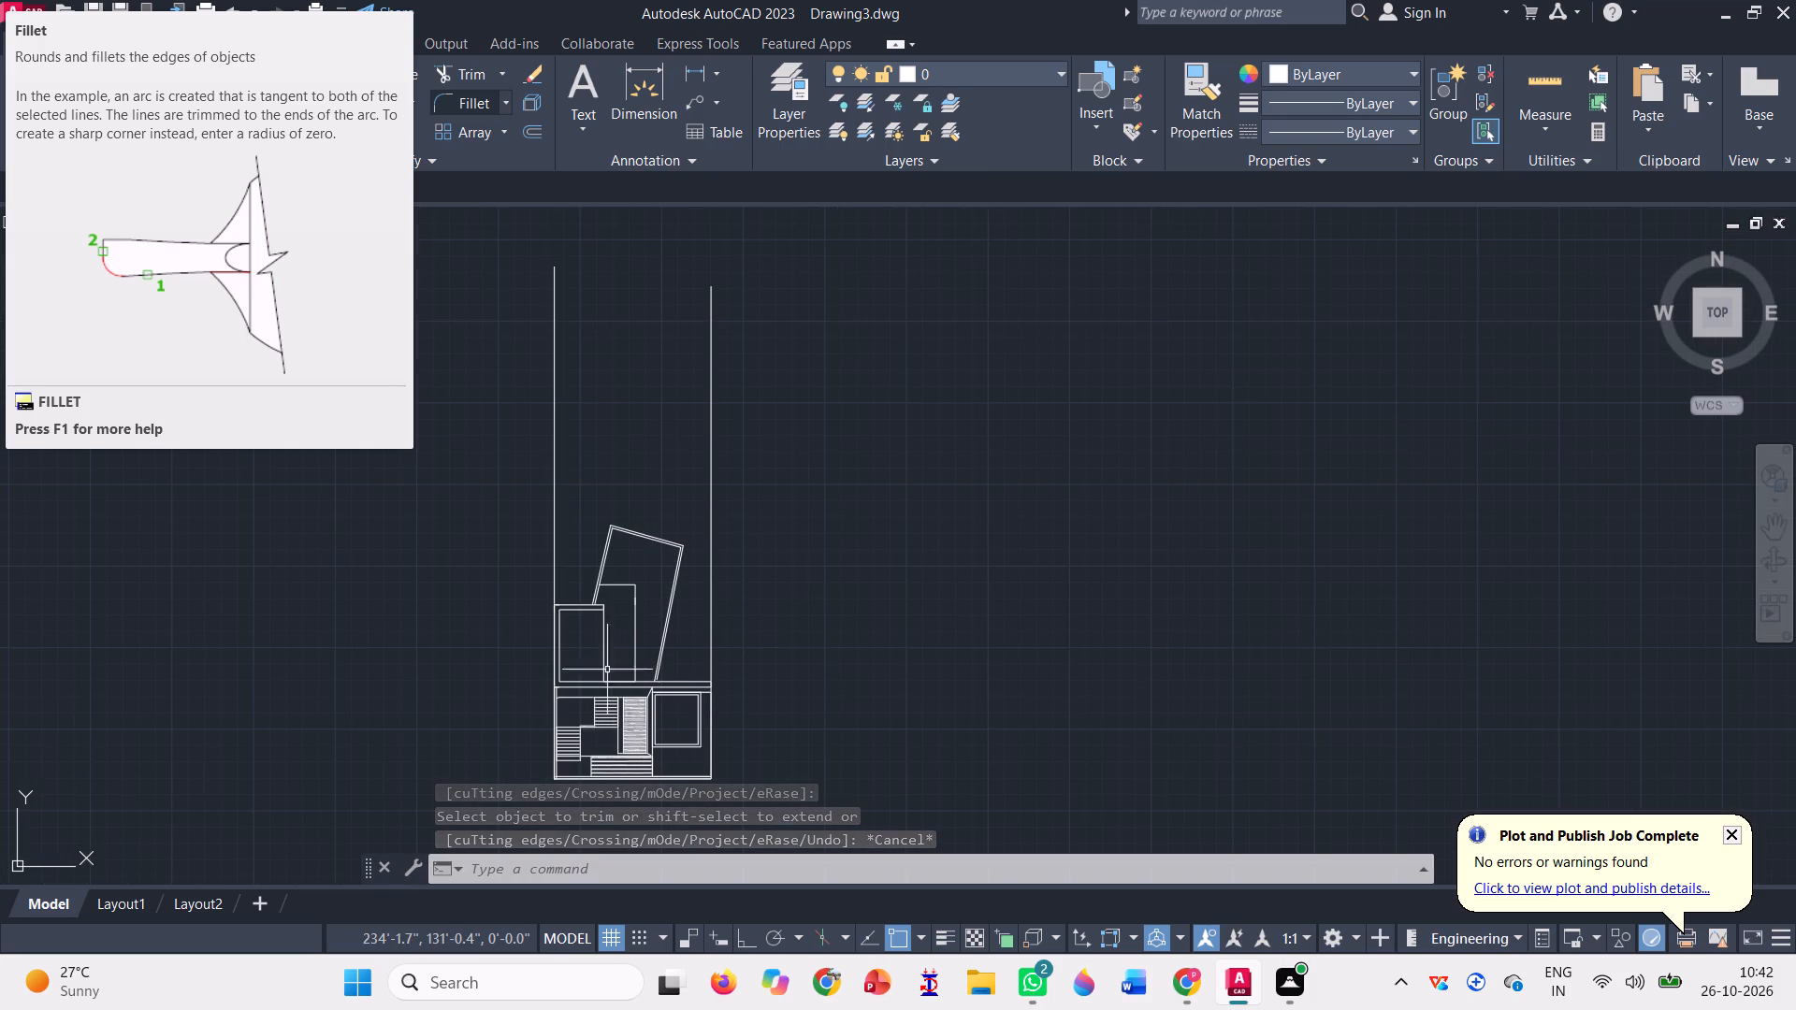
Trim the short vertical segment just below the east corner of the L-shaped line inside the slanted enclosure.
{"action": "scroll", "coordinate": [649, 595], "scroll_direction": "up", "scroll_amount": 3}
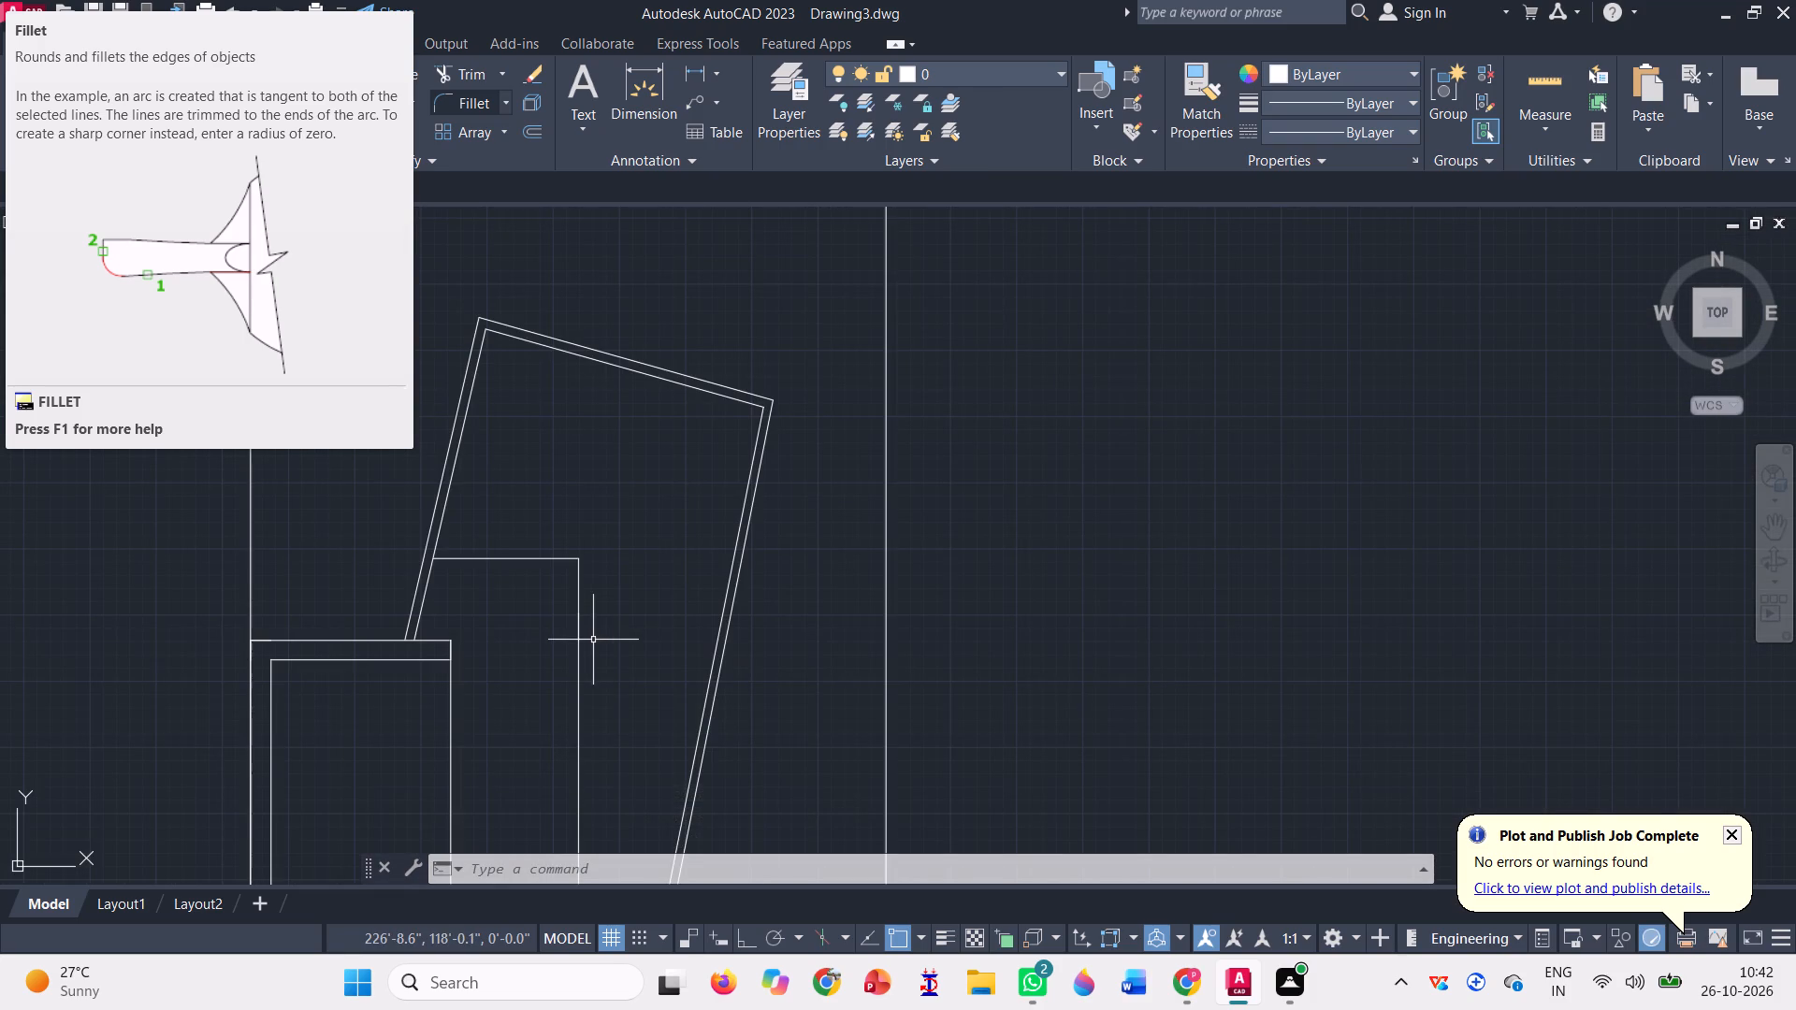
{"action": "left_click", "coordinate": [576, 622]}
{"action": "scroll", "coordinate": [611, 648], "scroll_direction": "down", "scroll_amount": 1}
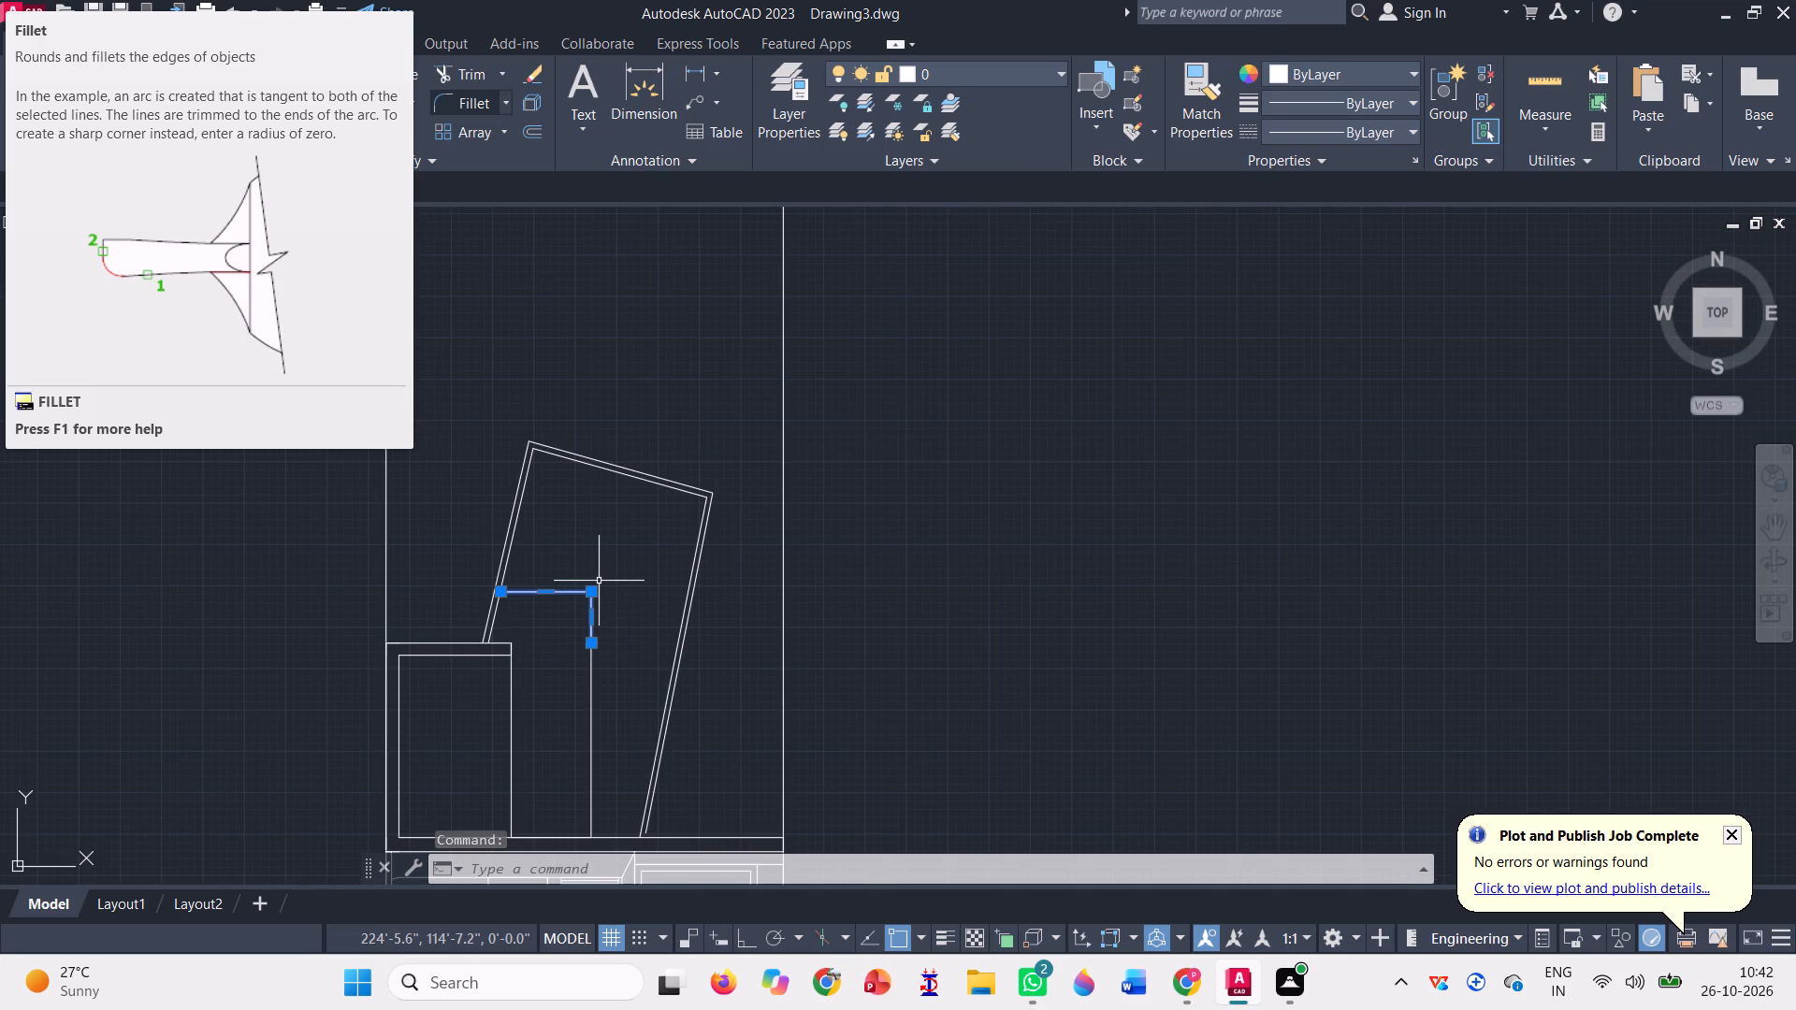
{"action": "key", "text": "Escape"}
{"action": "scroll", "coordinate": [600, 587], "scroll_direction": "up", "scroll_amount": 1}
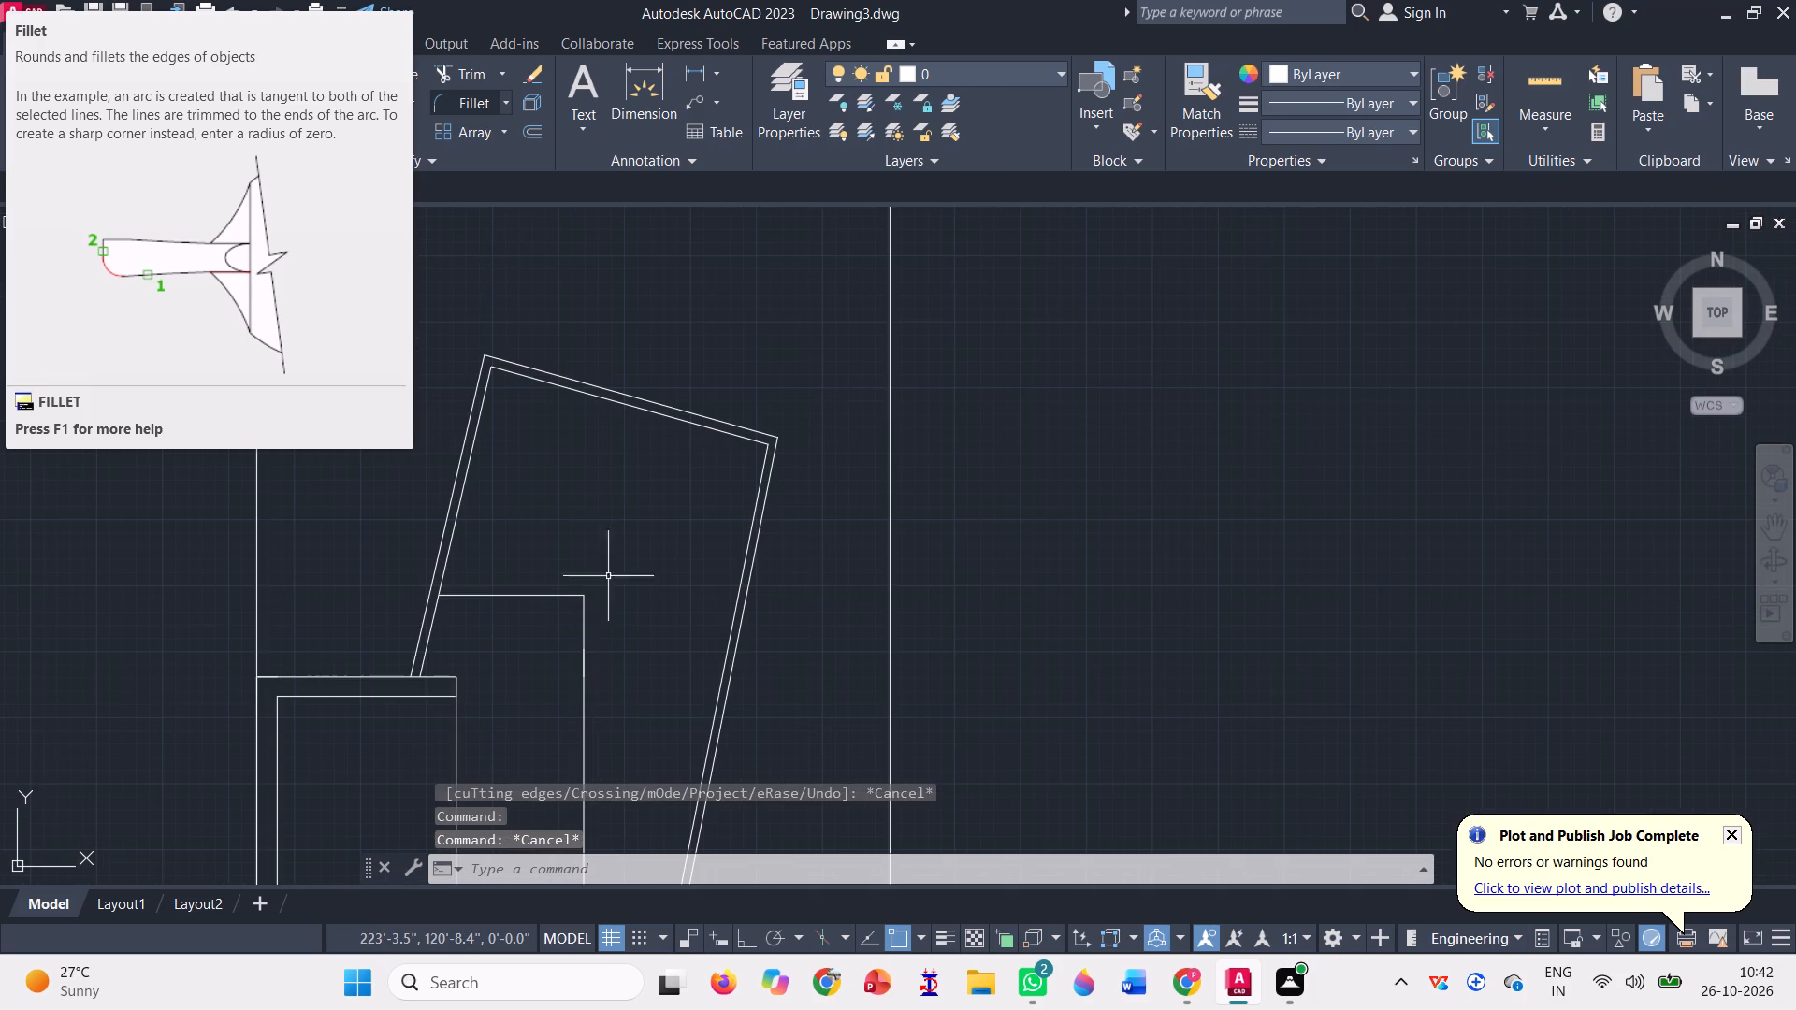
{"action": "left_click", "coordinate": [455, 81]}
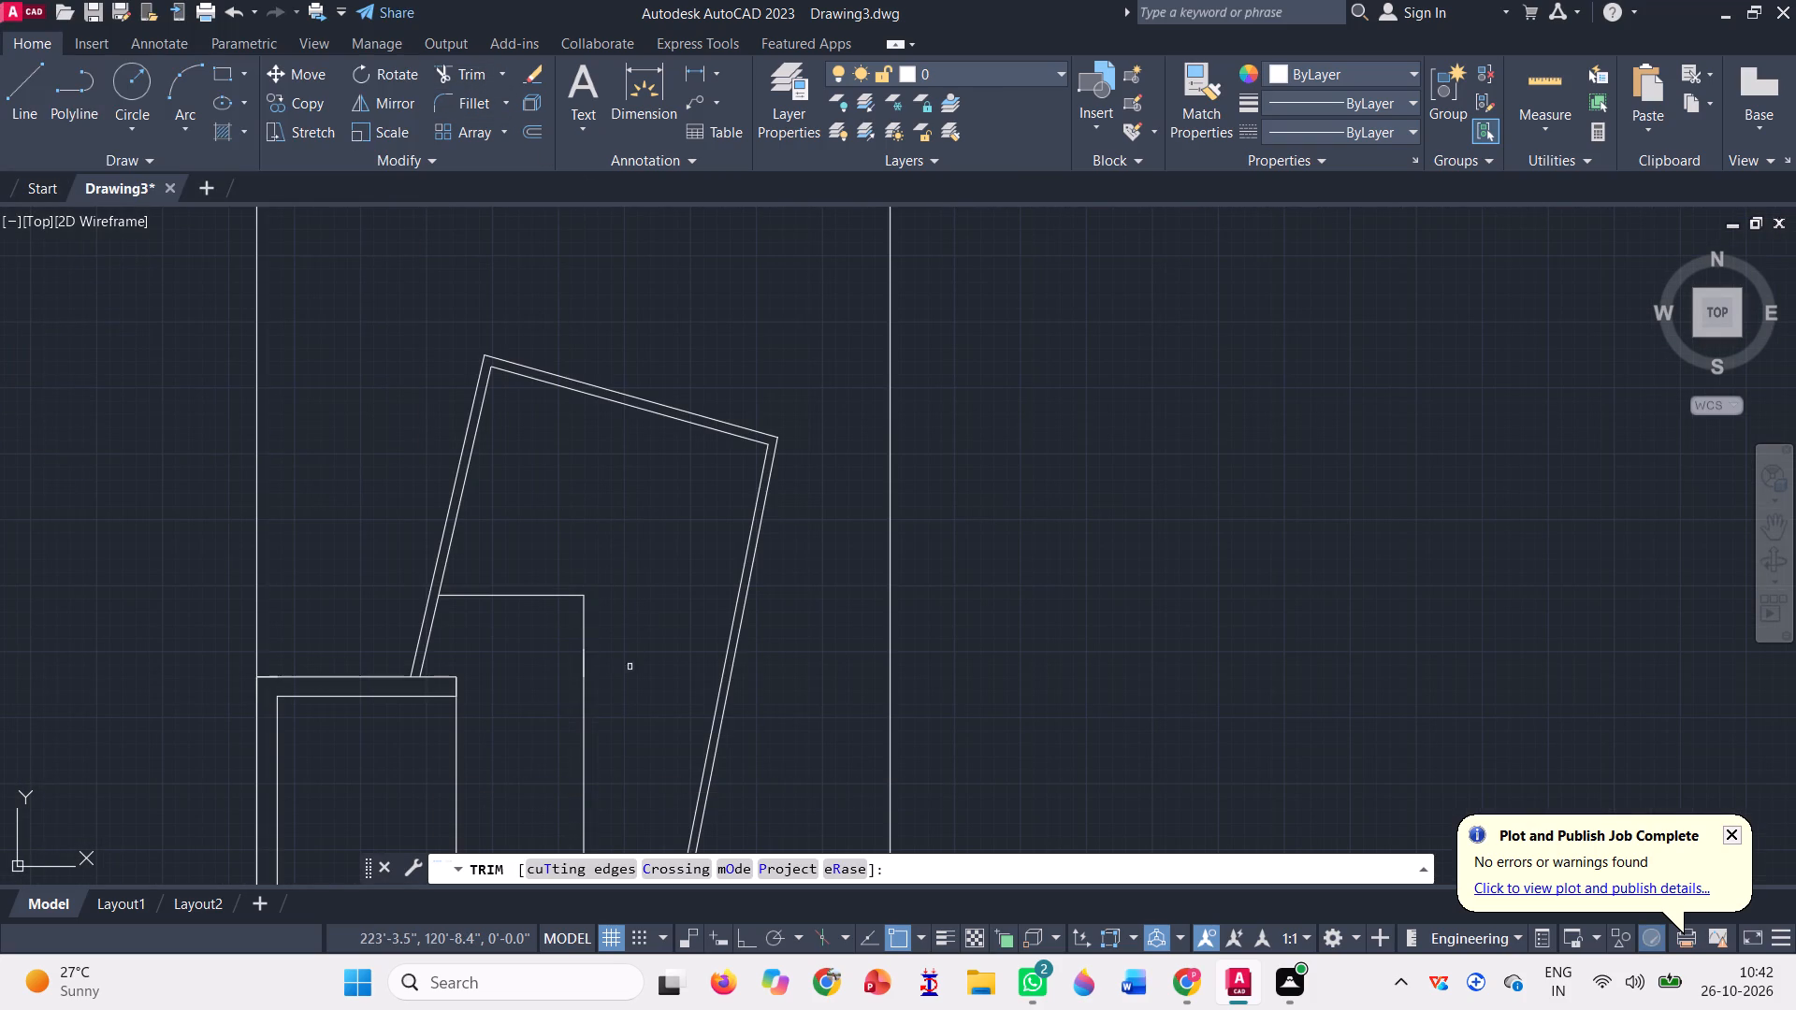
{"action": "left_click", "coordinate": [587, 642]}
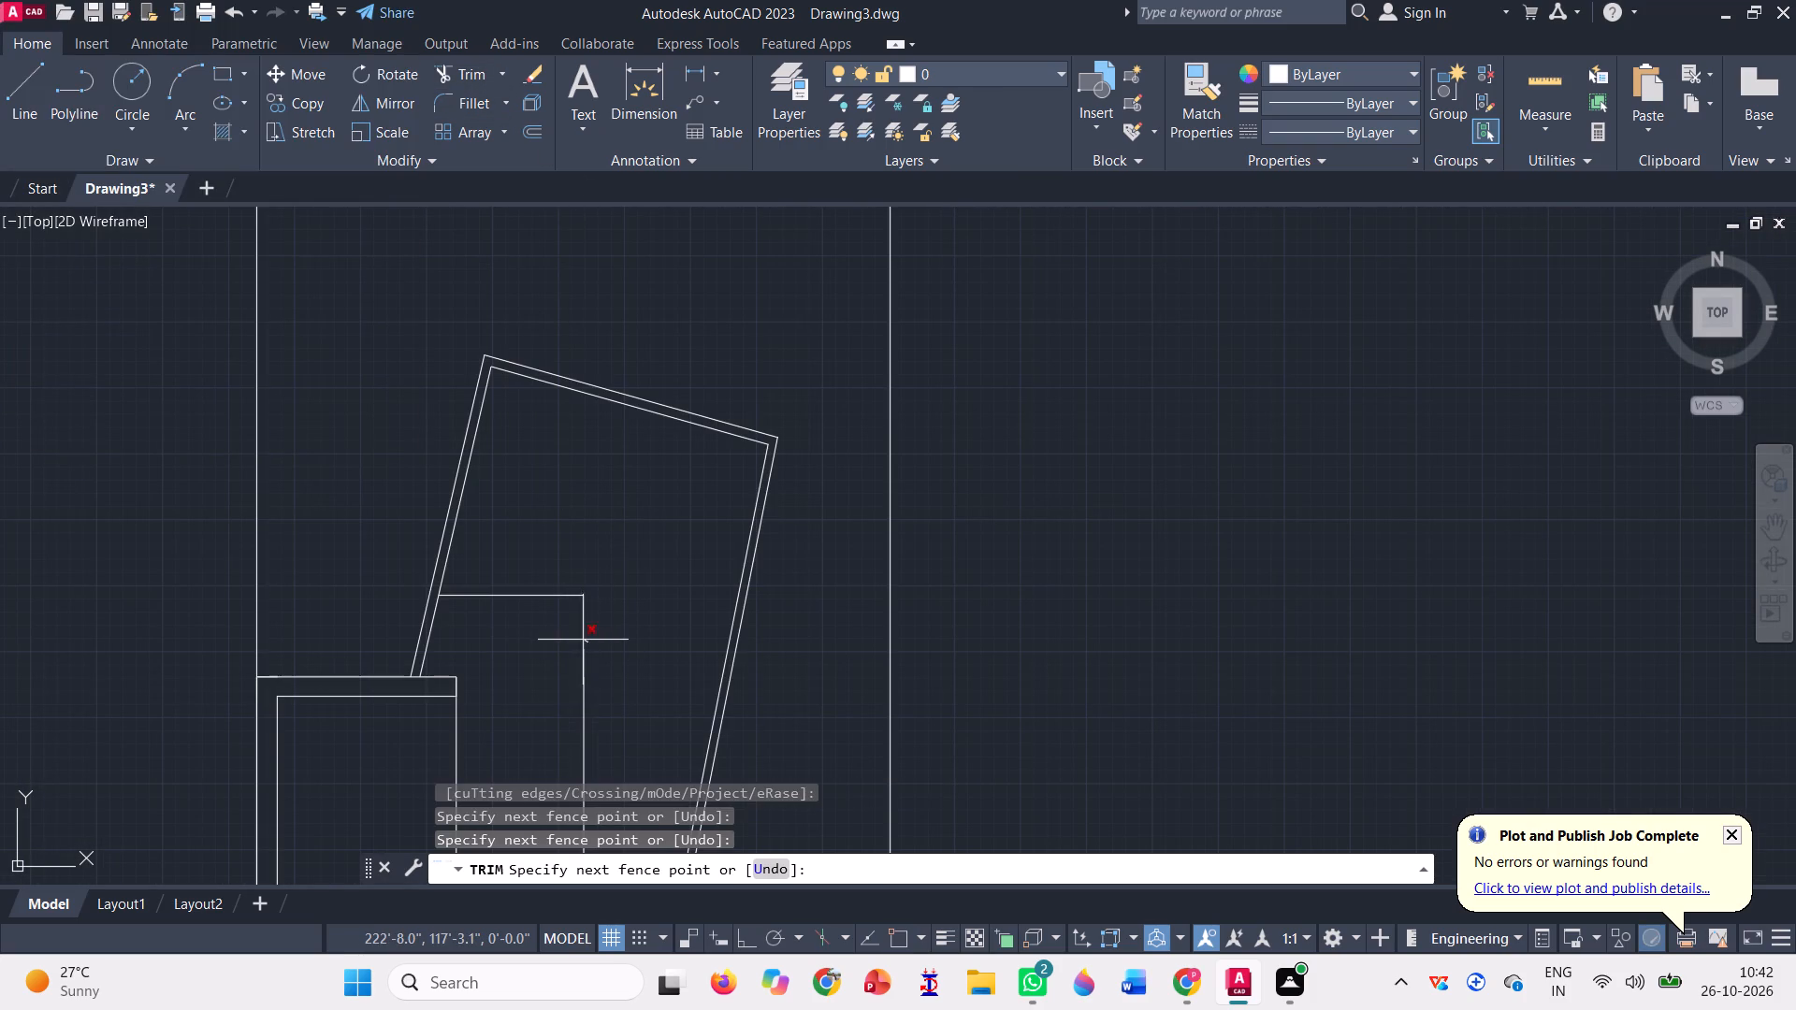
{"action": "left_click", "coordinate": [577, 630]}
Extend the remaining vertical line inside the enclosure north to the east end of the short horizontal line.
{"action": "left_click", "coordinate": [501, 72]}
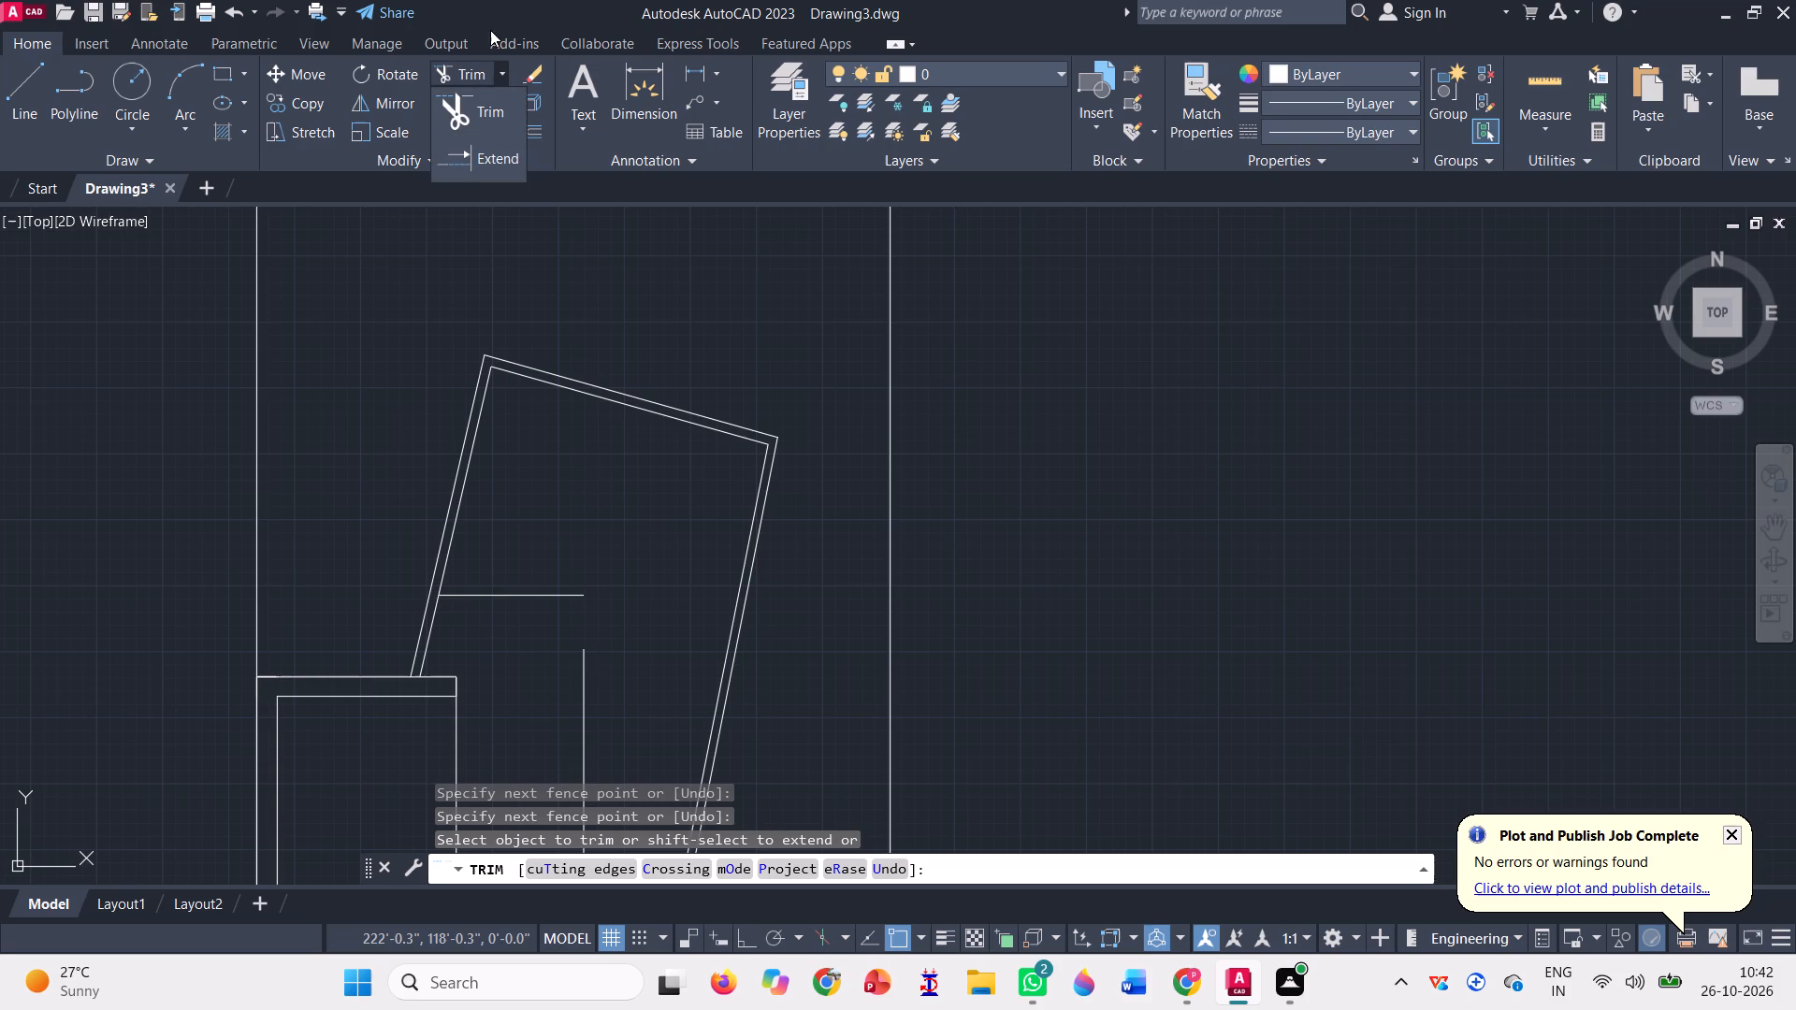
{"action": "left_click", "coordinate": [479, 158]}
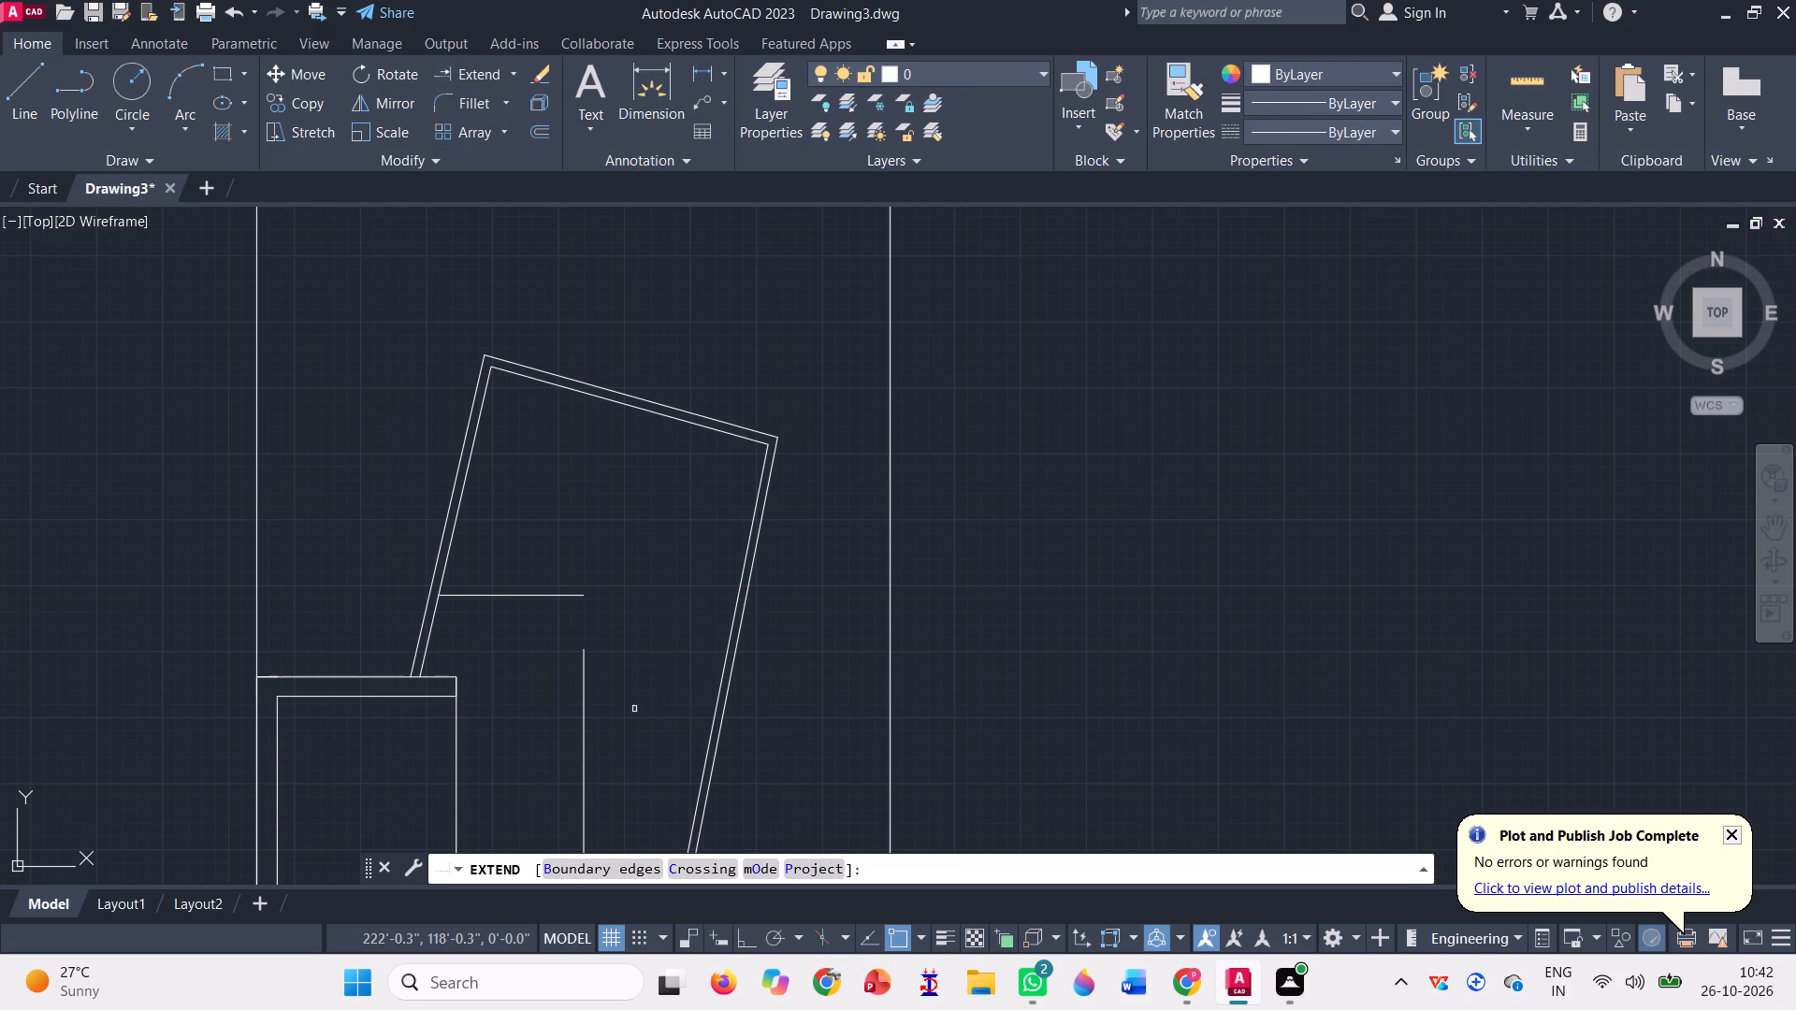
{"action": "left_click", "coordinate": [591, 692]}
{"action": "left_click", "coordinate": [553, 674]}
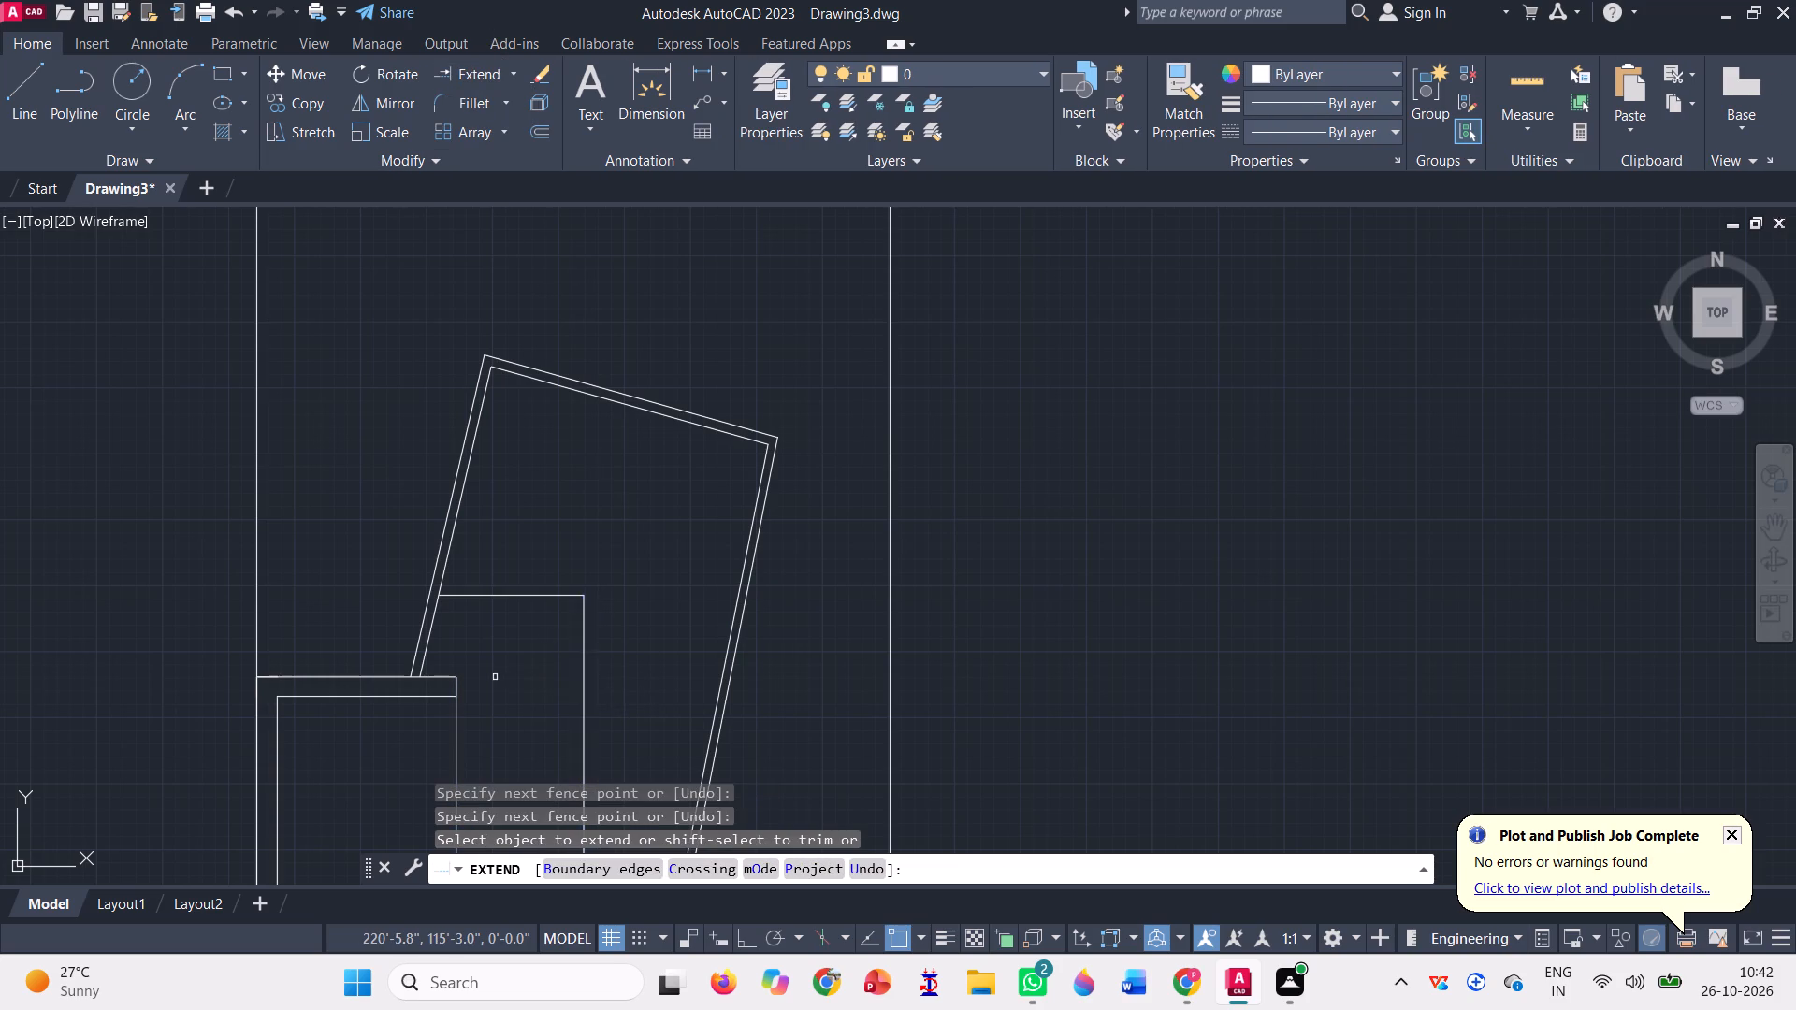
{"action": "key", "text": "Escape"}
Draw a line north of the slanted enclosure from the west boundary line, rising northeast to the east boundary line.
{"action": "scroll", "coordinate": [491, 677], "scroll_direction": "down", "scroll_amount": 1}
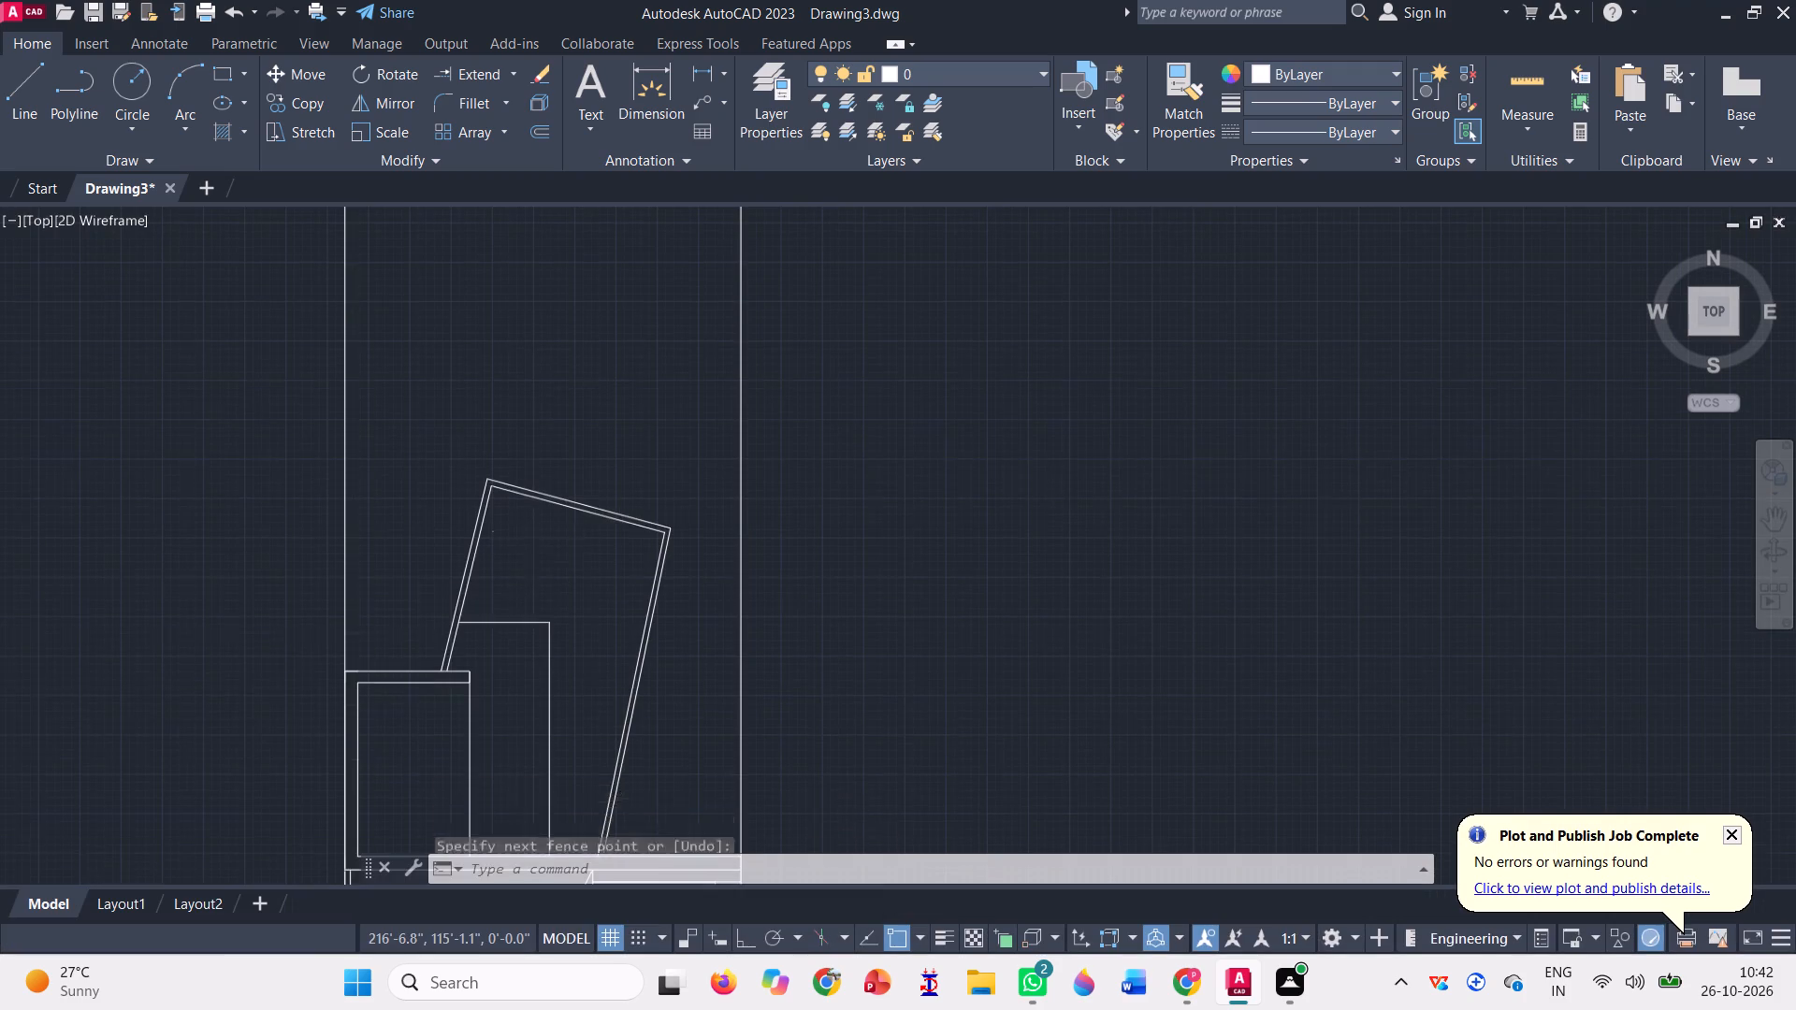
{"action": "scroll", "coordinate": [537, 543], "scroll_direction": "down", "scroll_amount": 1}
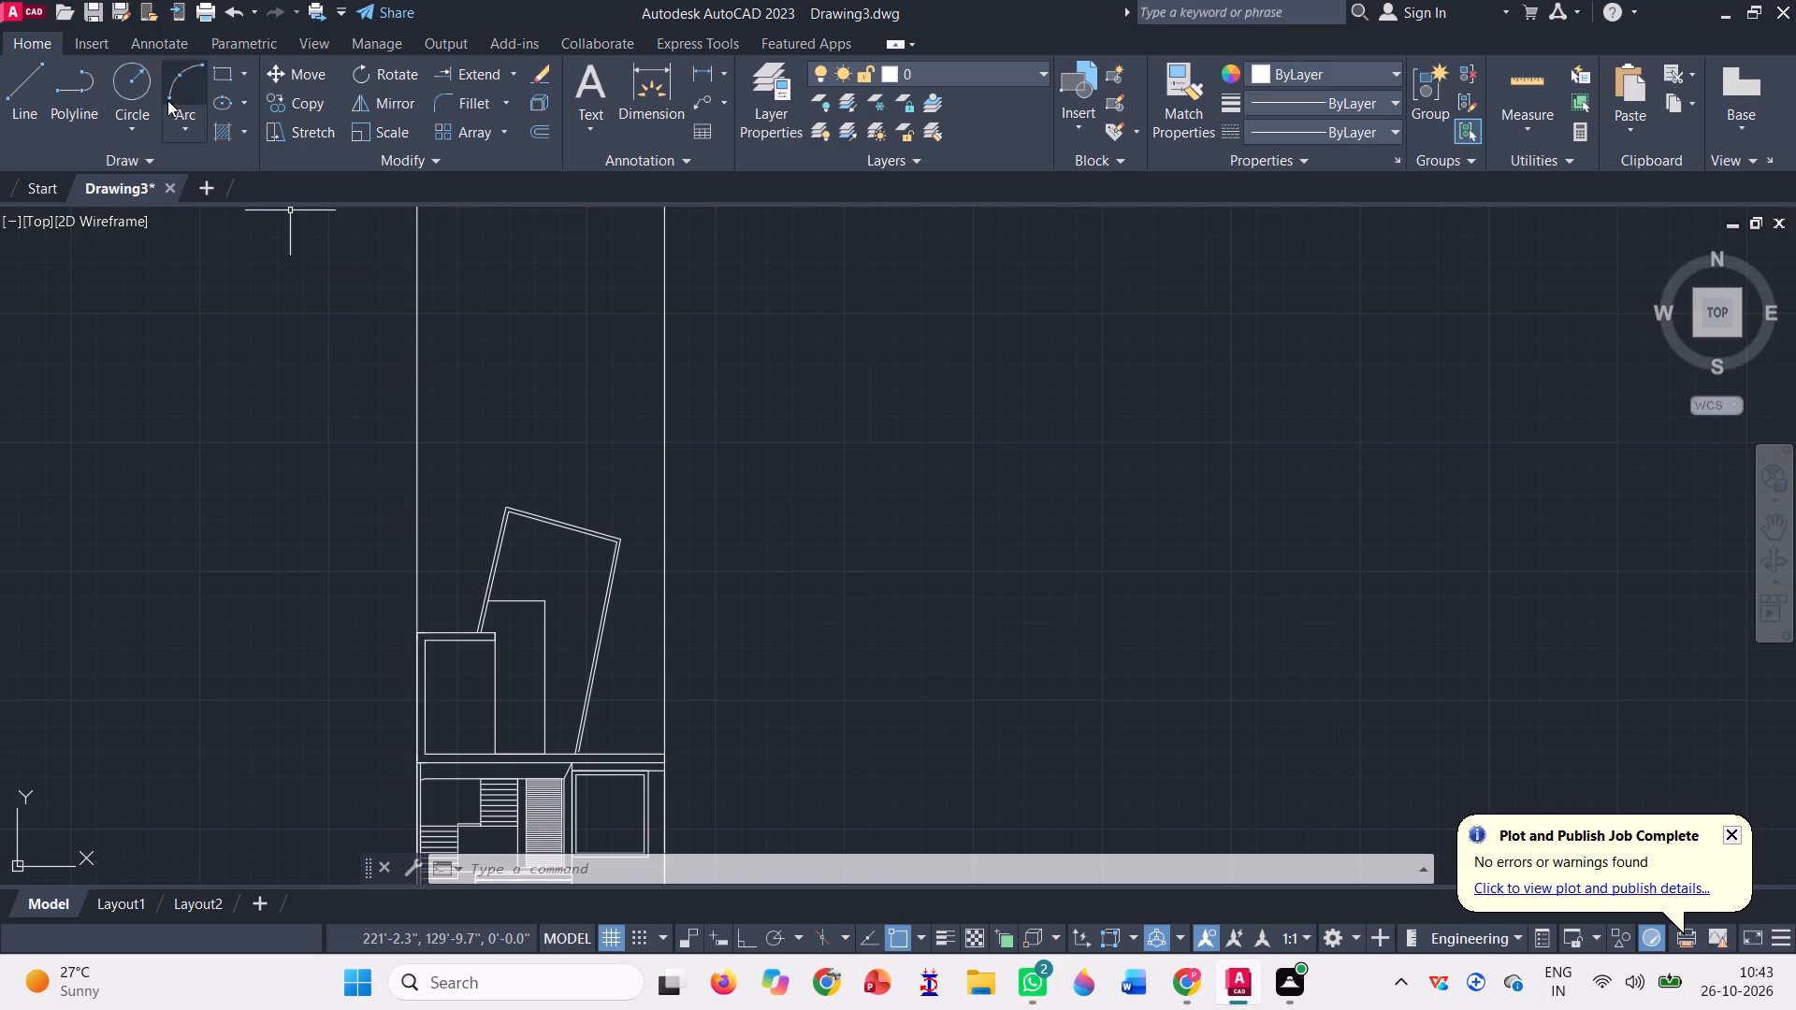
{"action": "left_click", "coordinate": [18, 99]}
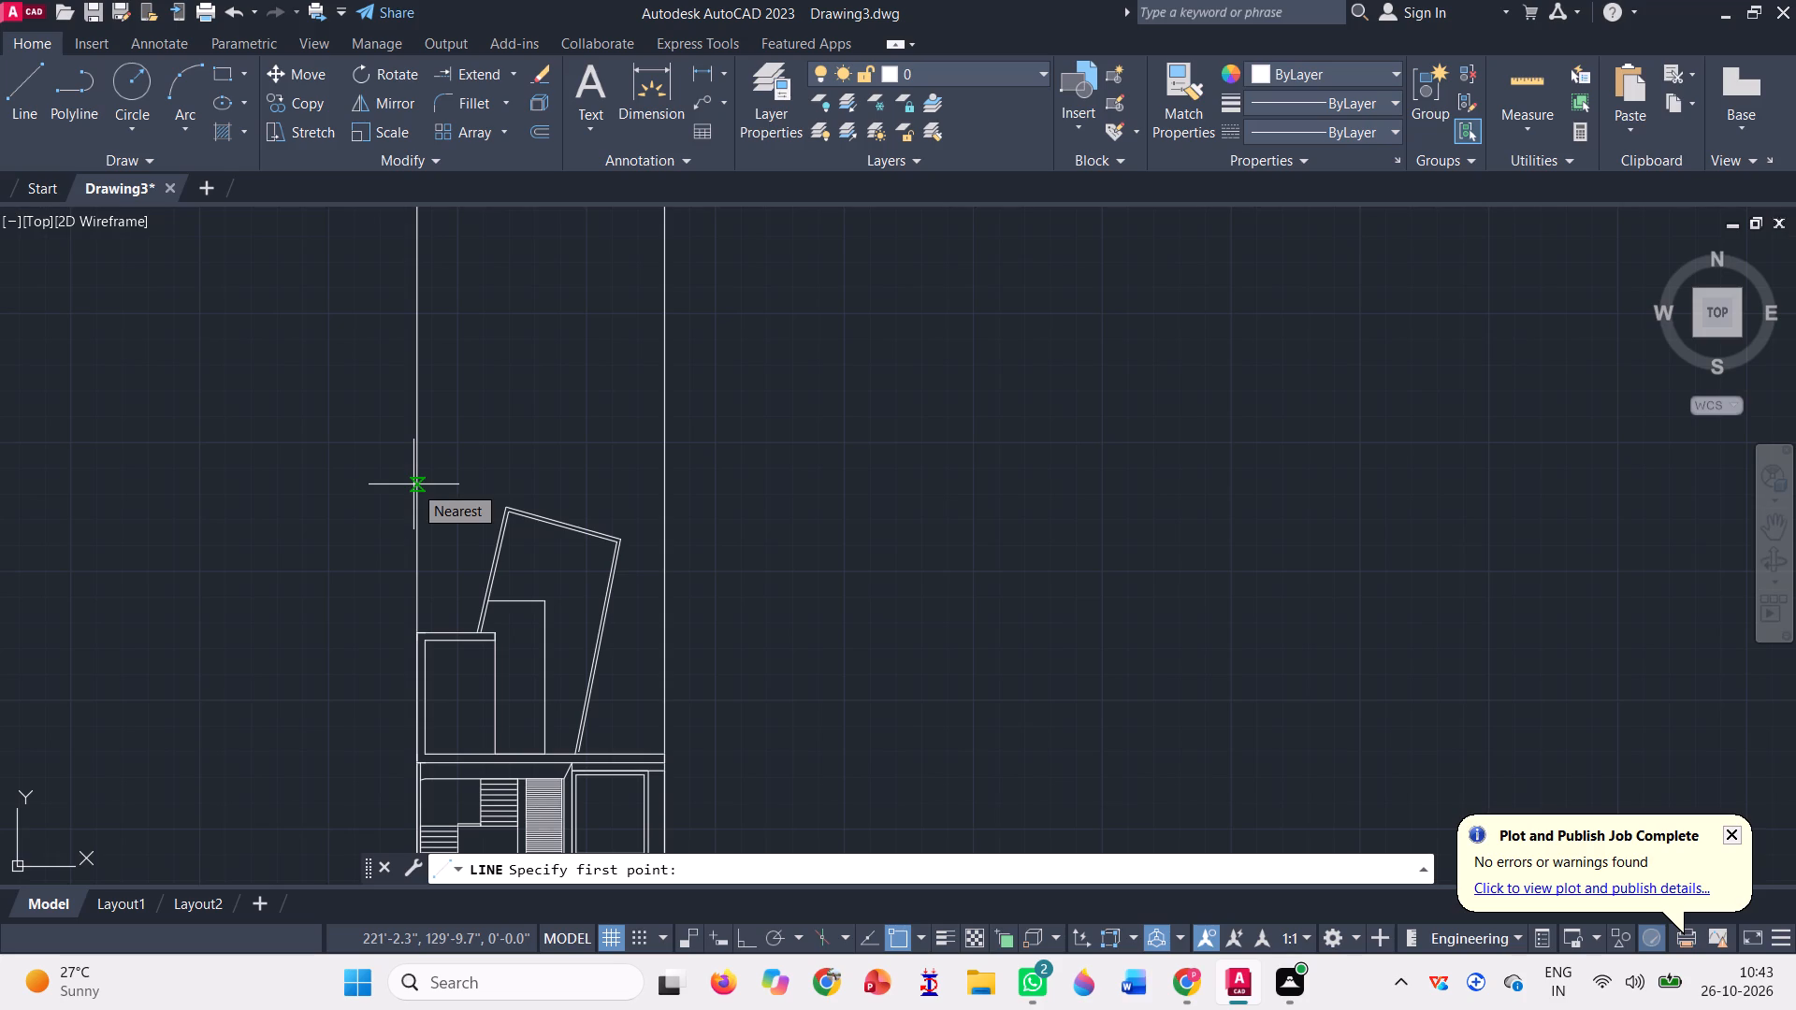
{"action": "left_click", "coordinate": [413, 483]}
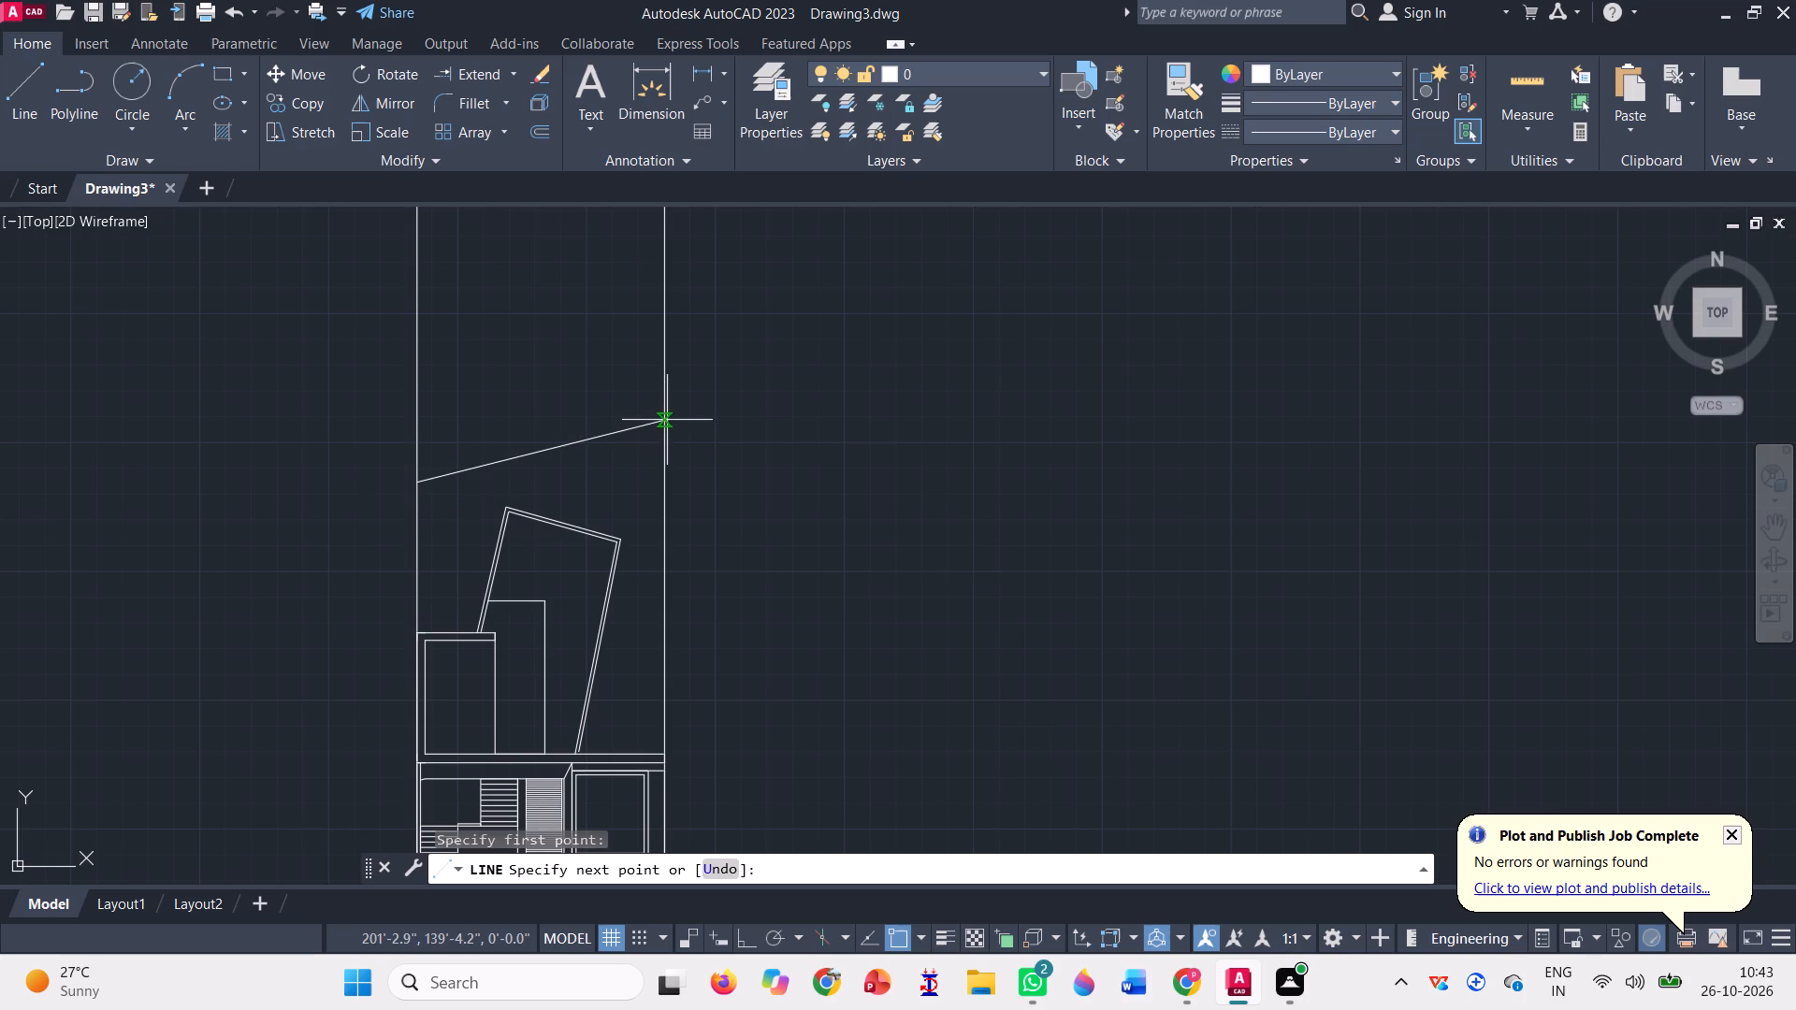
{"action": "left_click", "coordinate": [667, 420]}
{"action": "scroll", "coordinate": [617, 469], "scroll_direction": "down", "scroll_amount": 2}
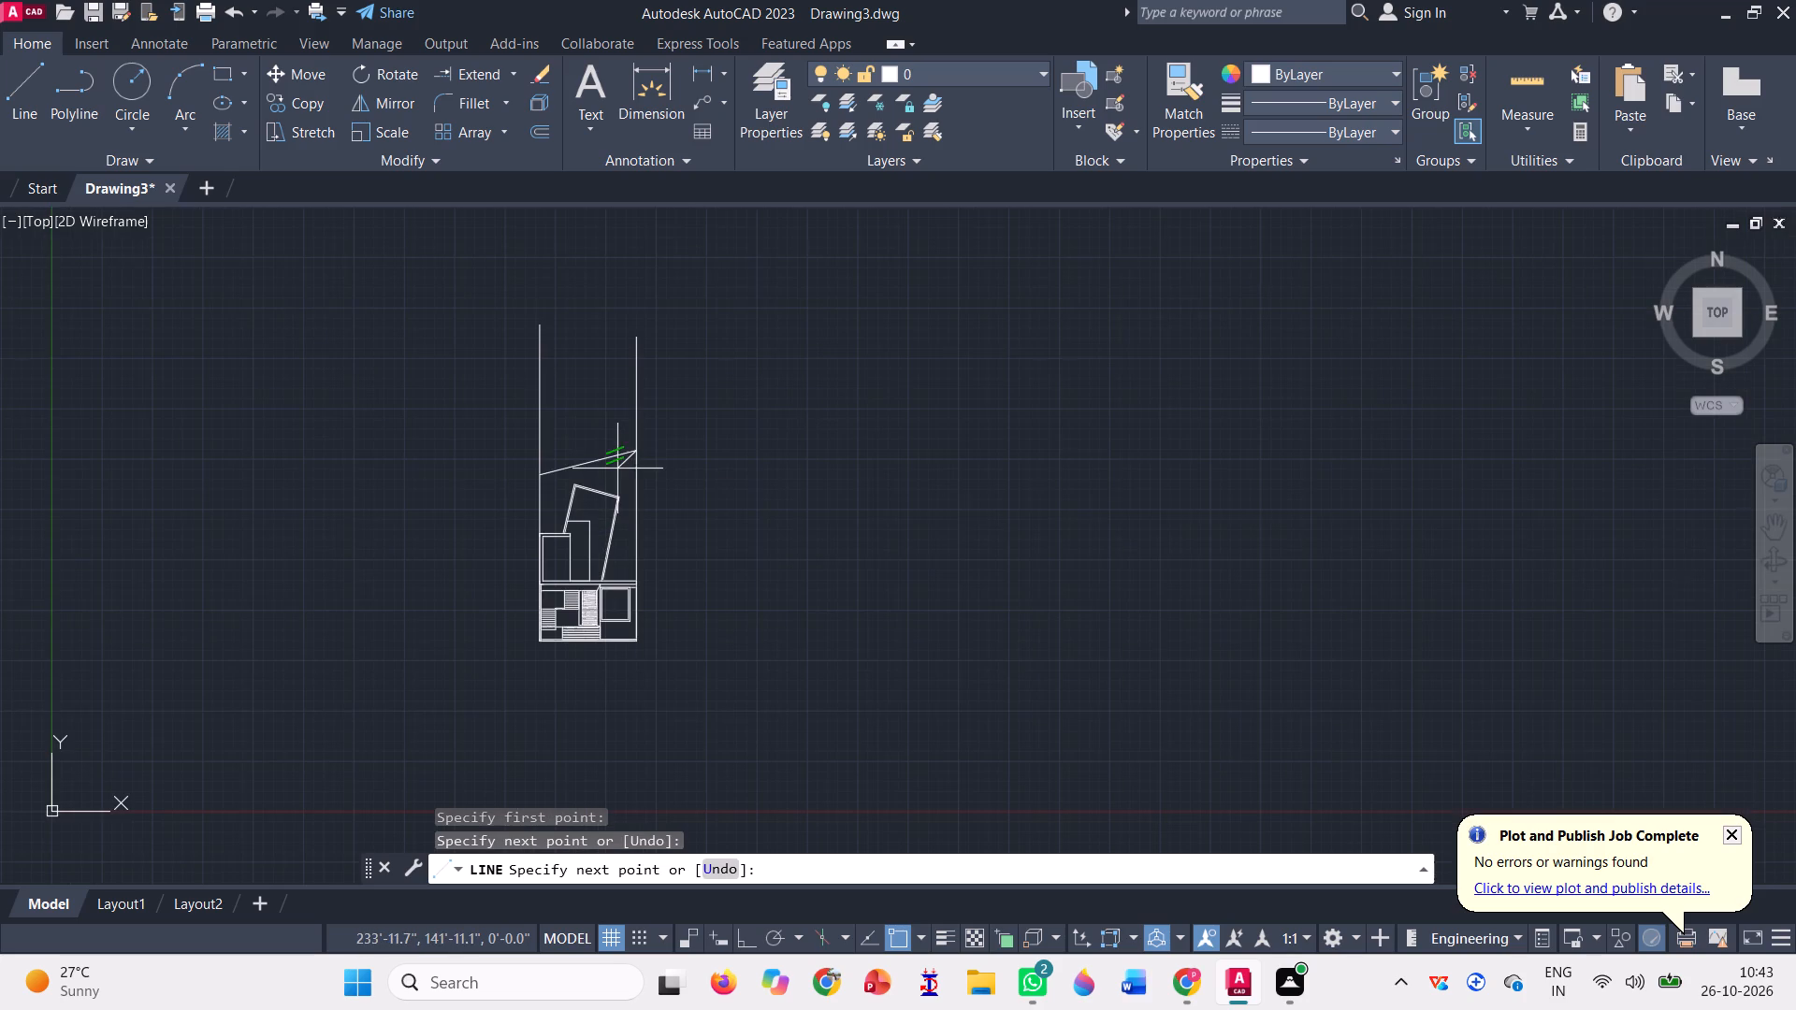
{"action": "scroll", "coordinate": [604, 426], "scroll_direction": "up", "scroll_amount": 3}
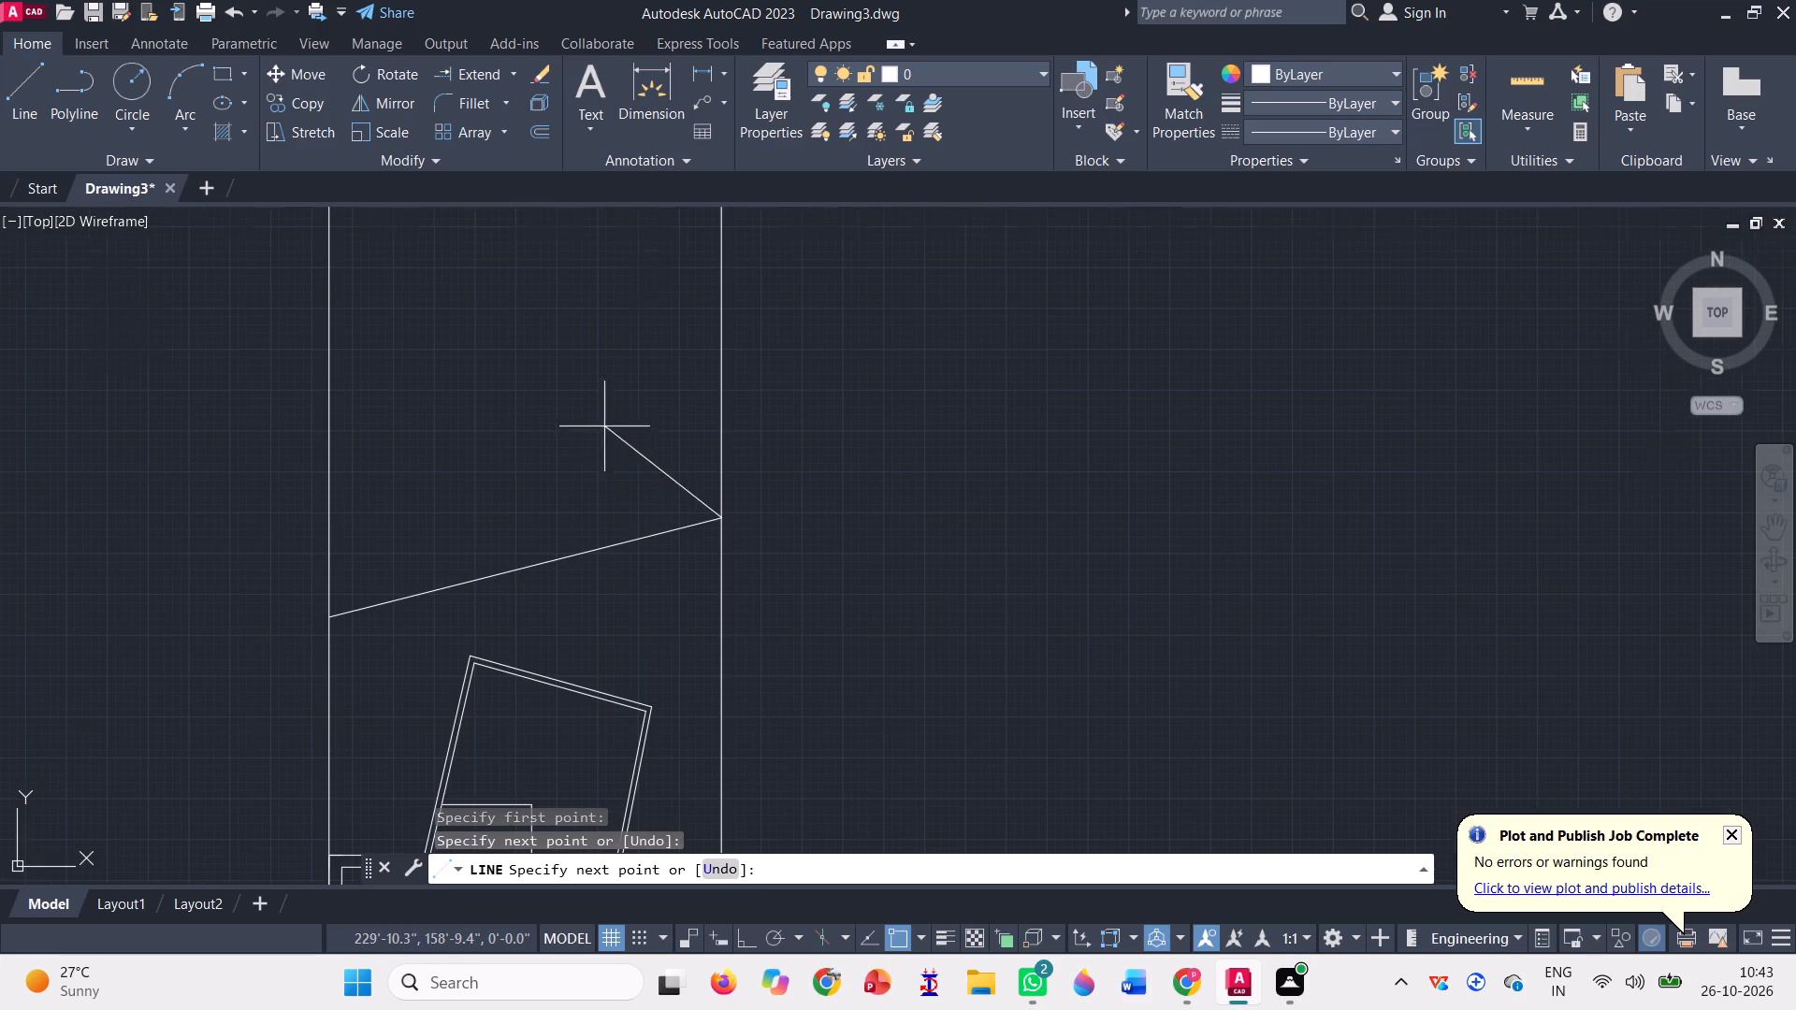
{"action": "key", "text": "Escape"}
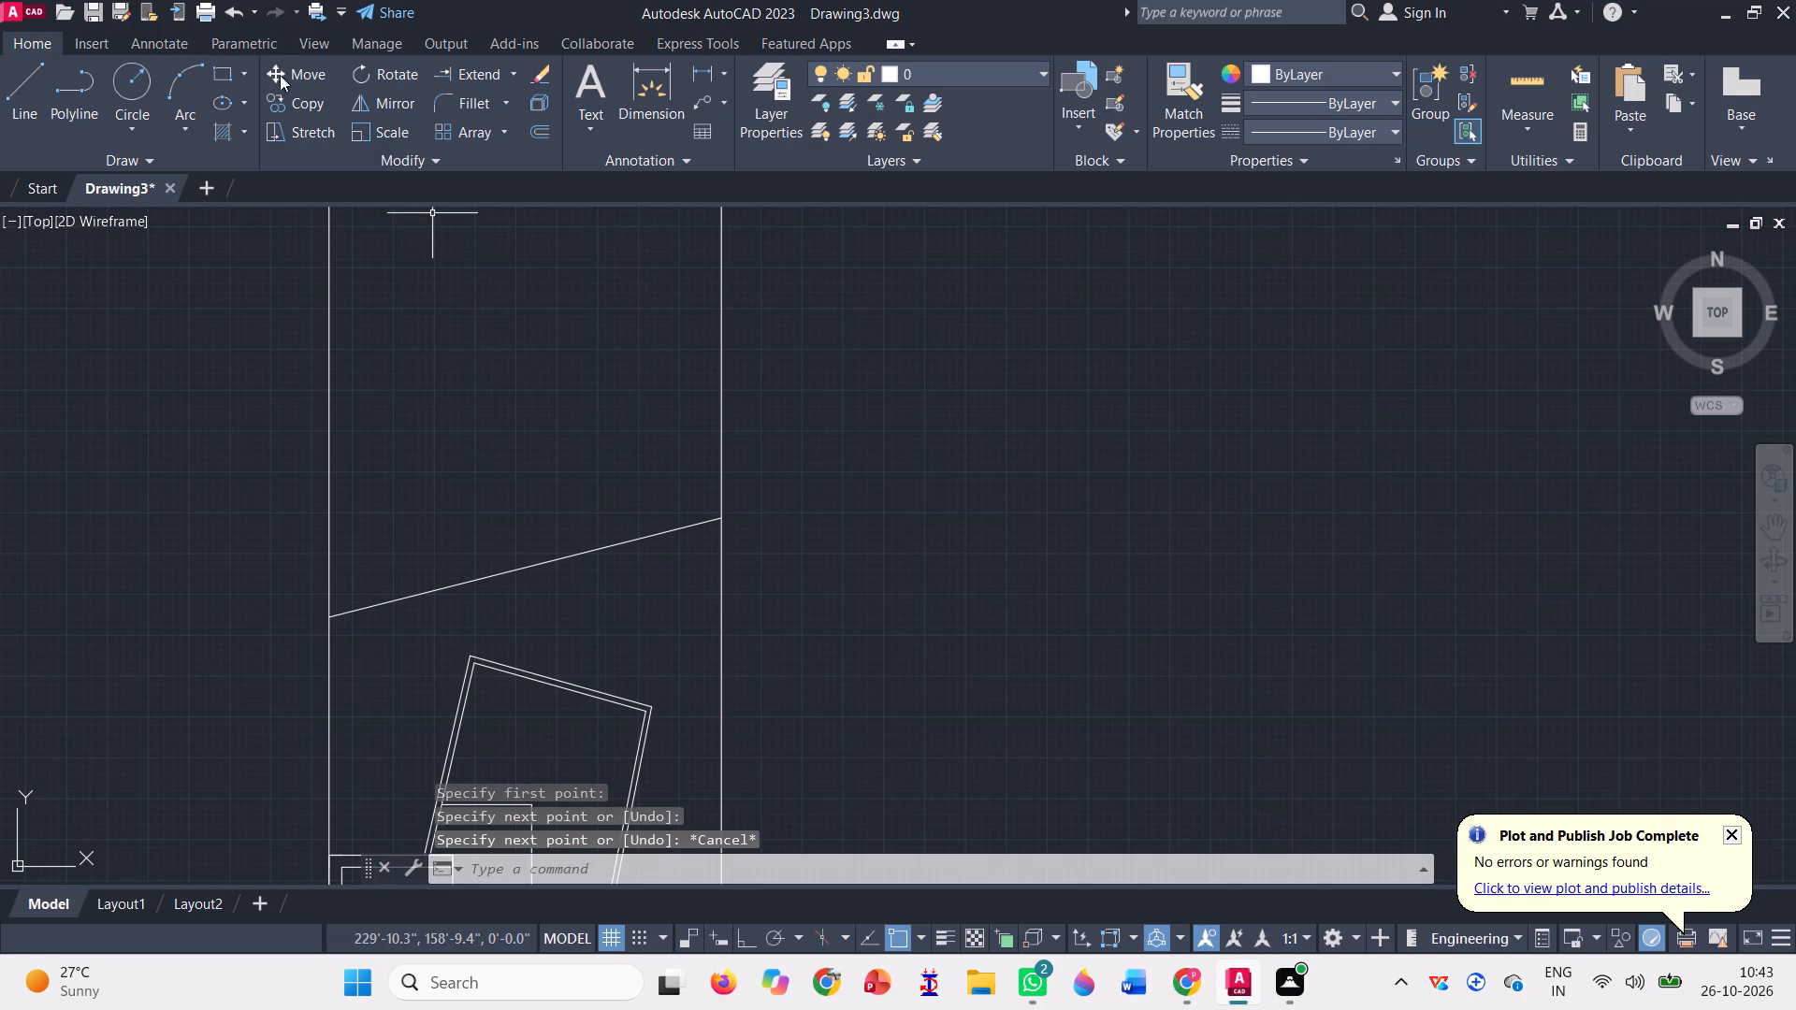
Copy the sloping line north of the slanted enclosure a short distance south, forming a narrow double line between the boundaries.
{"action": "left_click", "coordinate": [303, 106]}
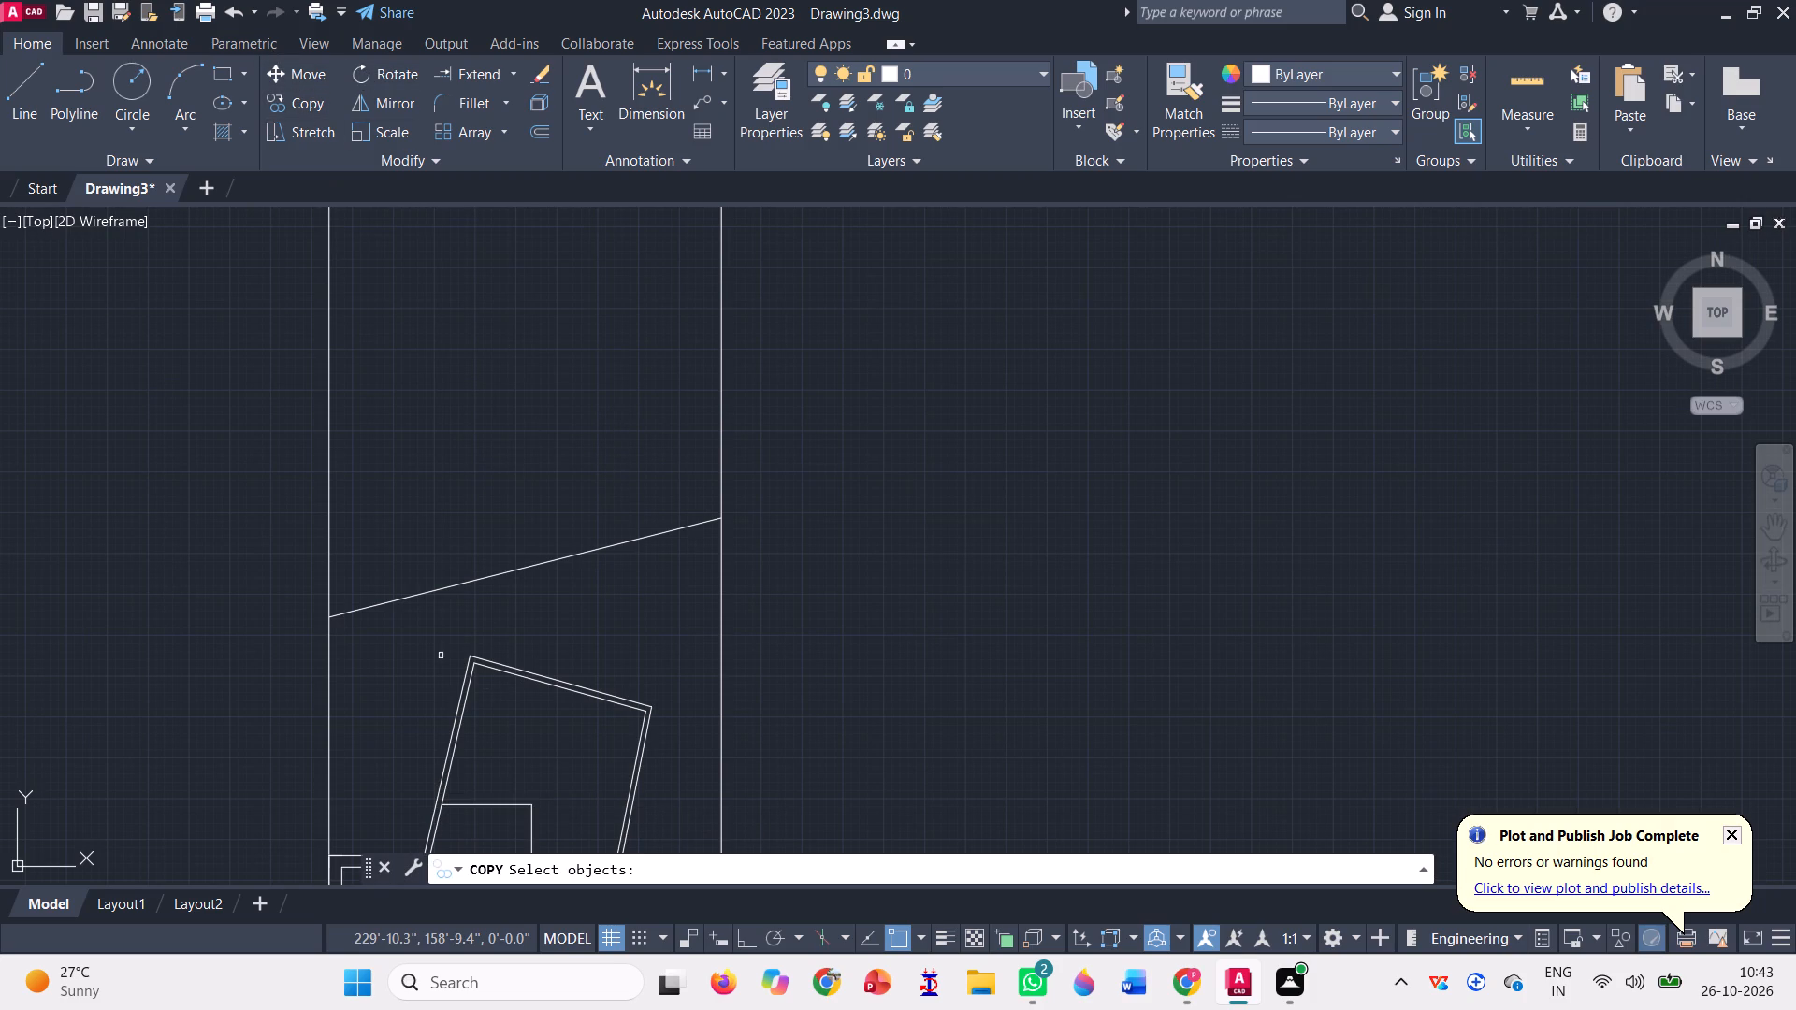
{"action": "left_click", "coordinate": [406, 630]}
{"action": "left_click", "coordinate": [398, 578]}
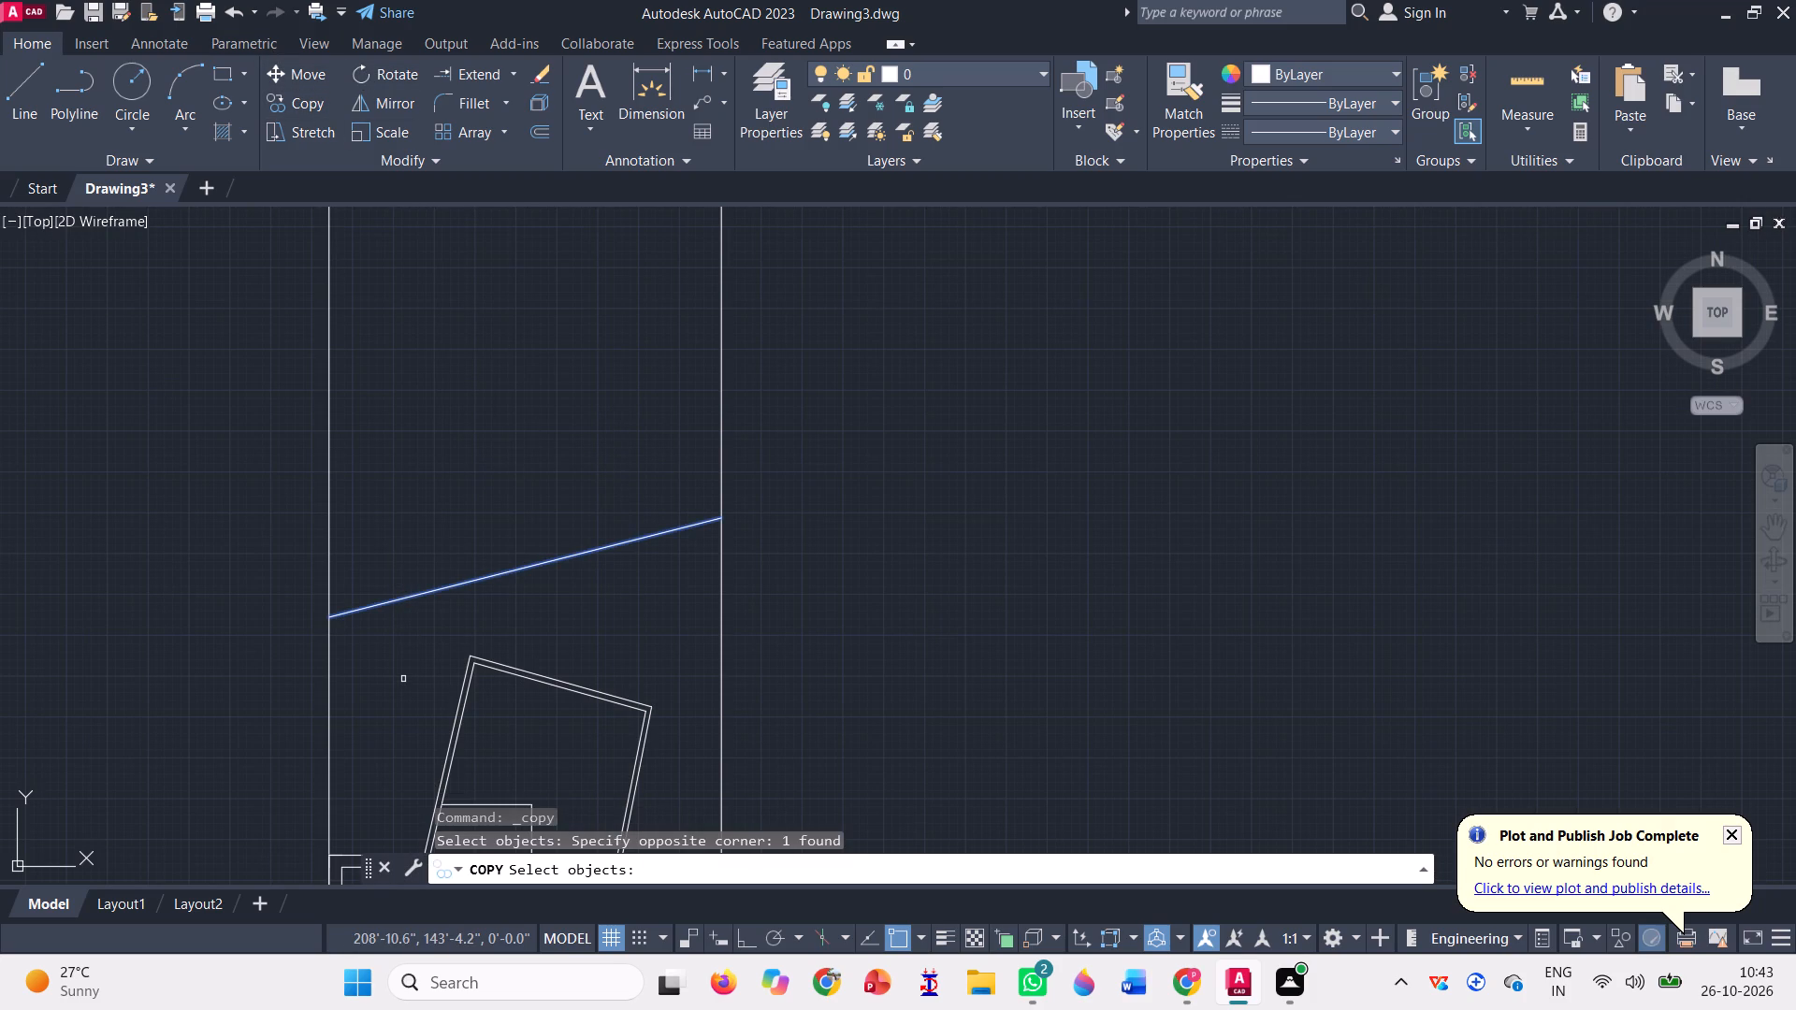
{"action": "key", "text": "space"}
{"action": "scroll", "coordinate": [292, 617], "scroll_direction": "up", "scroll_amount": 3}
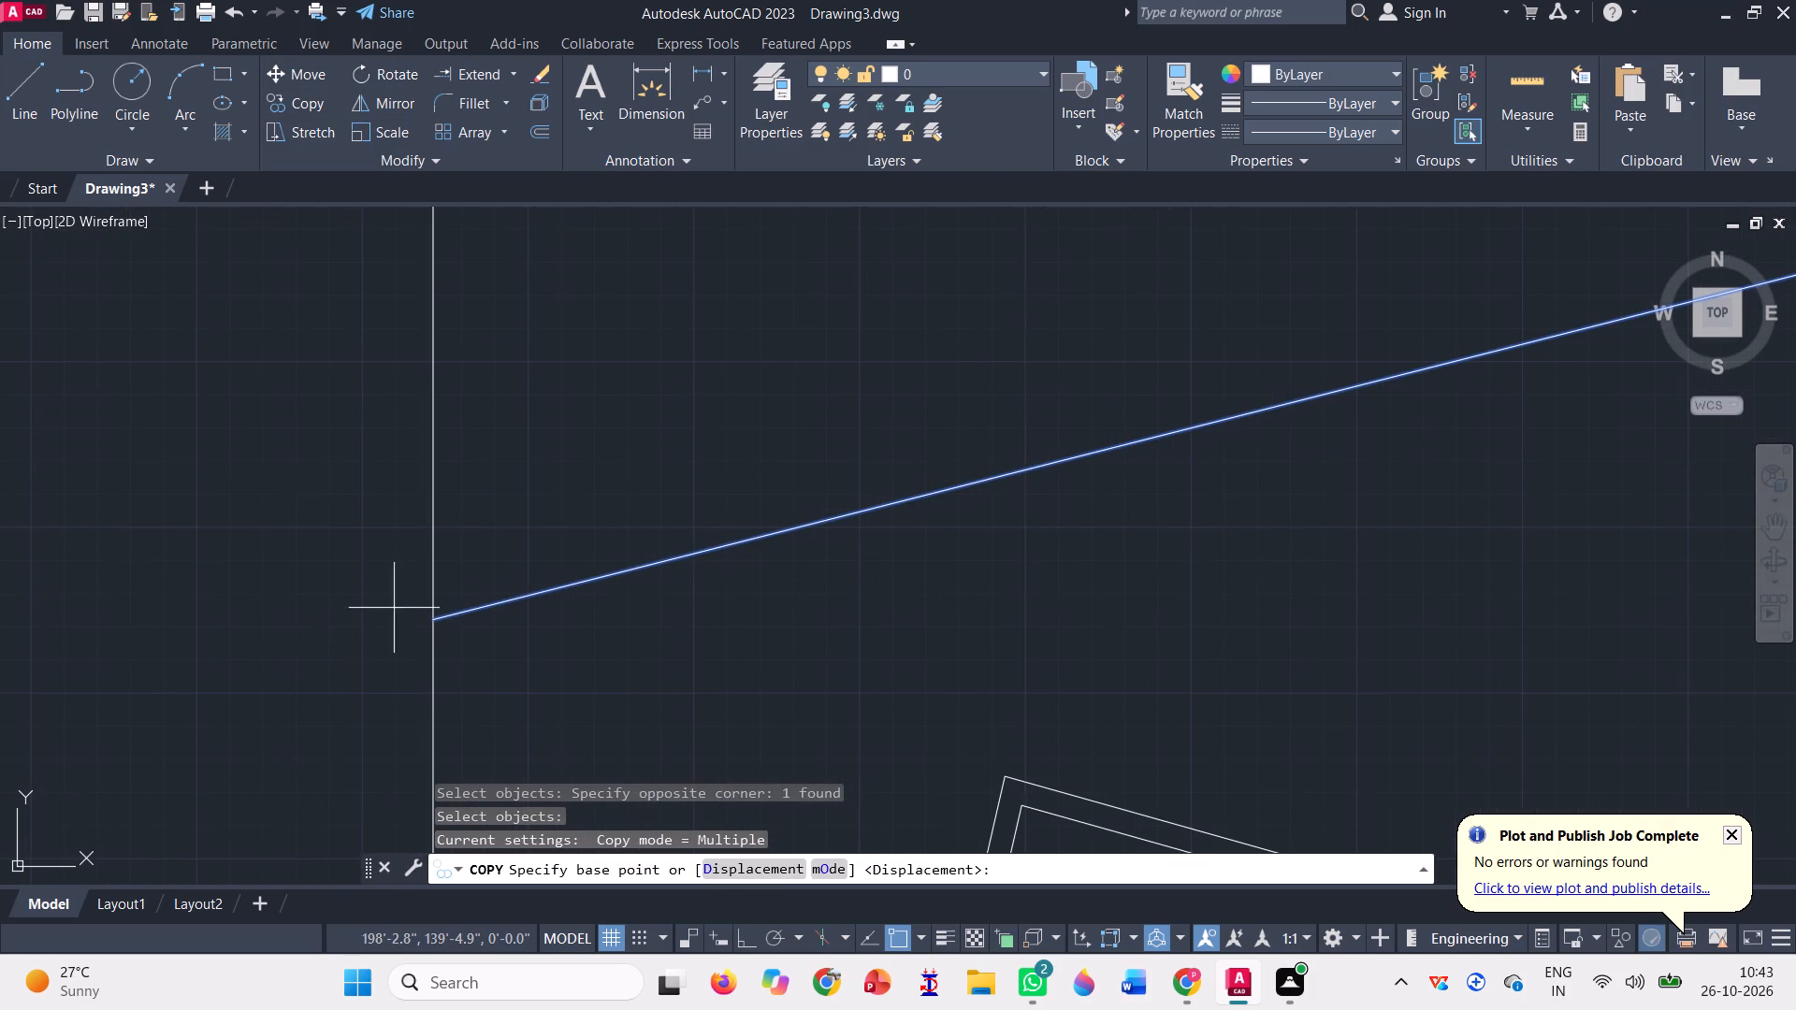
{"action": "left_click", "coordinate": [429, 620]}
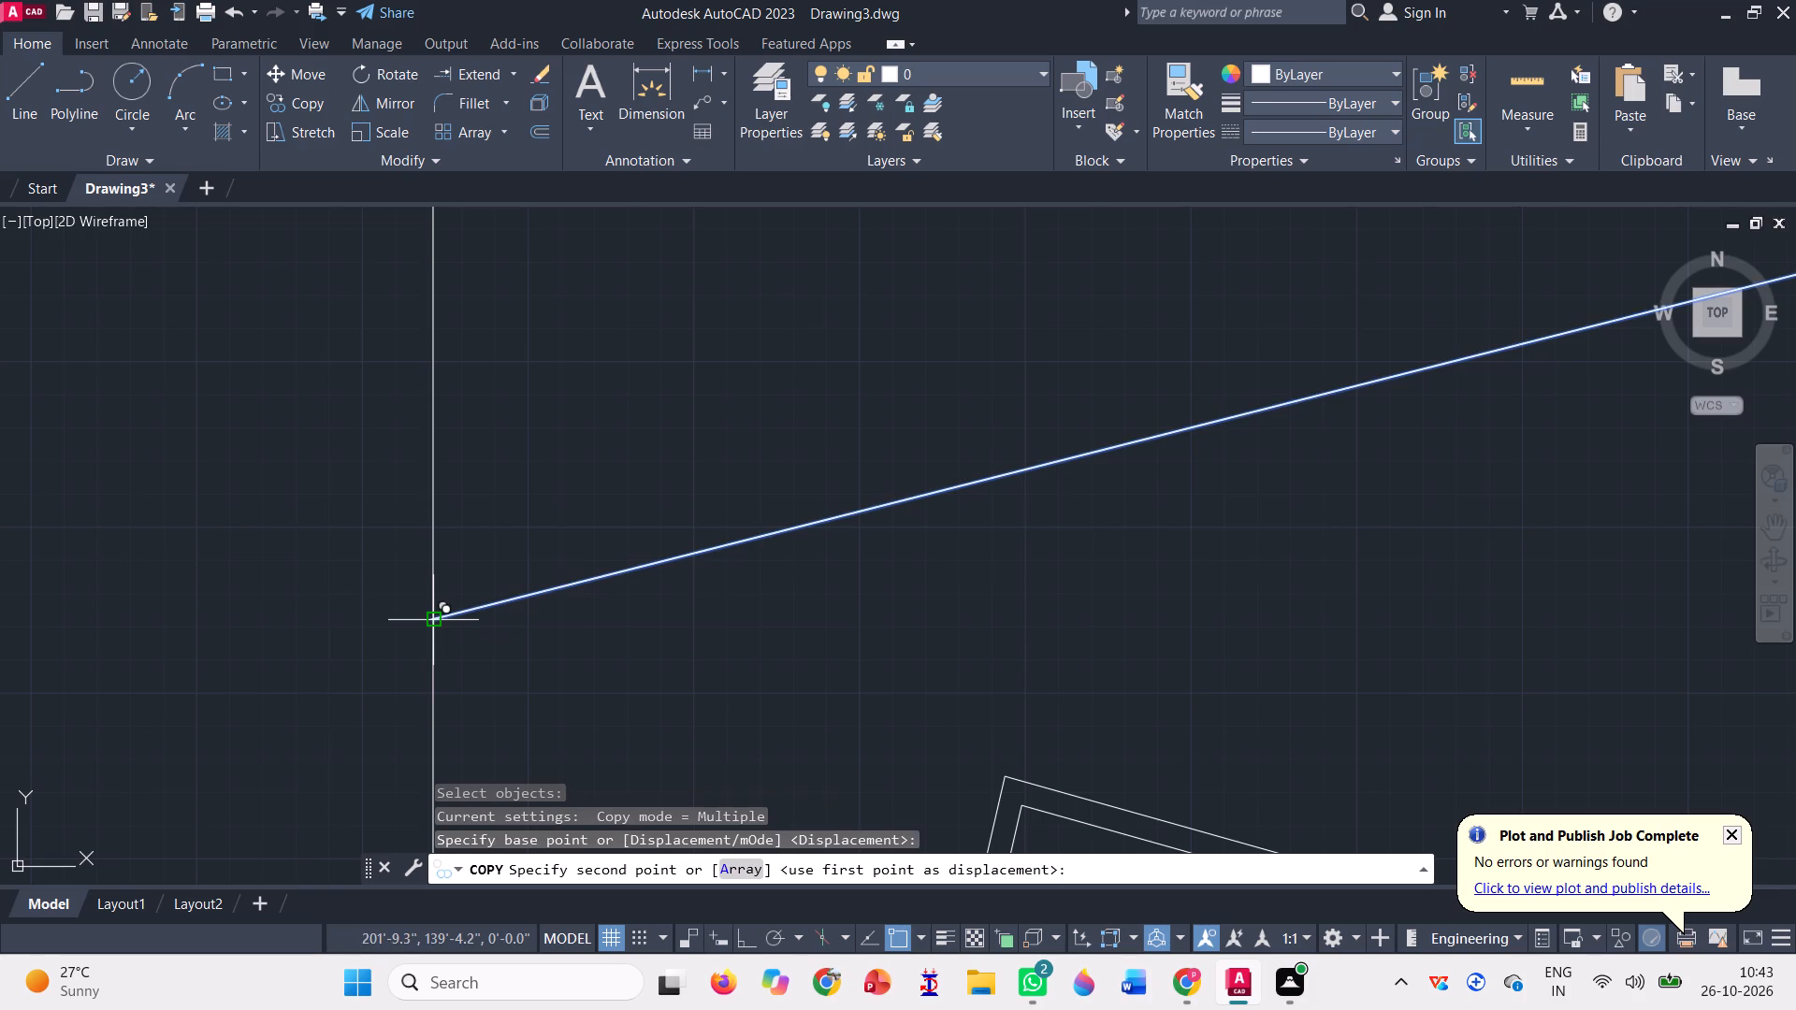
{"action": "left_click", "coordinate": [436, 641]}
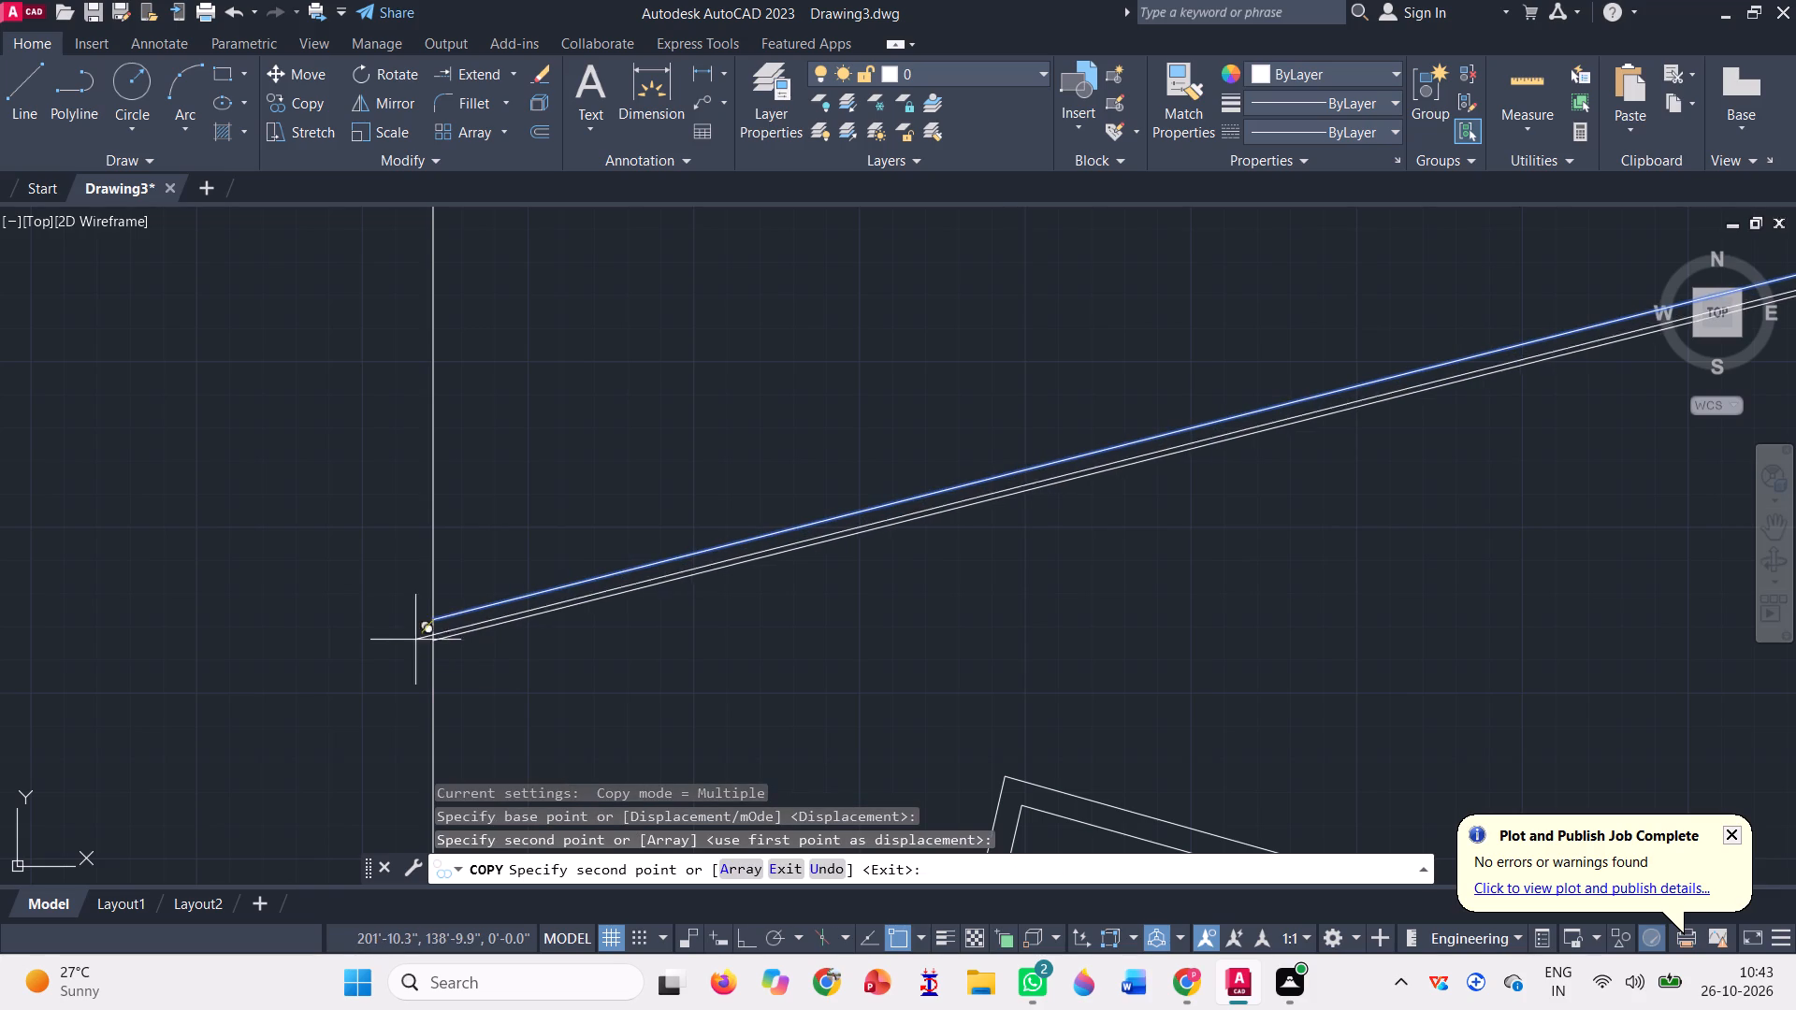
{"action": "scroll", "coordinate": [344, 601], "scroll_direction": "down", "scroll_amount": 2}
{"action": "key", "text": "Escape"}
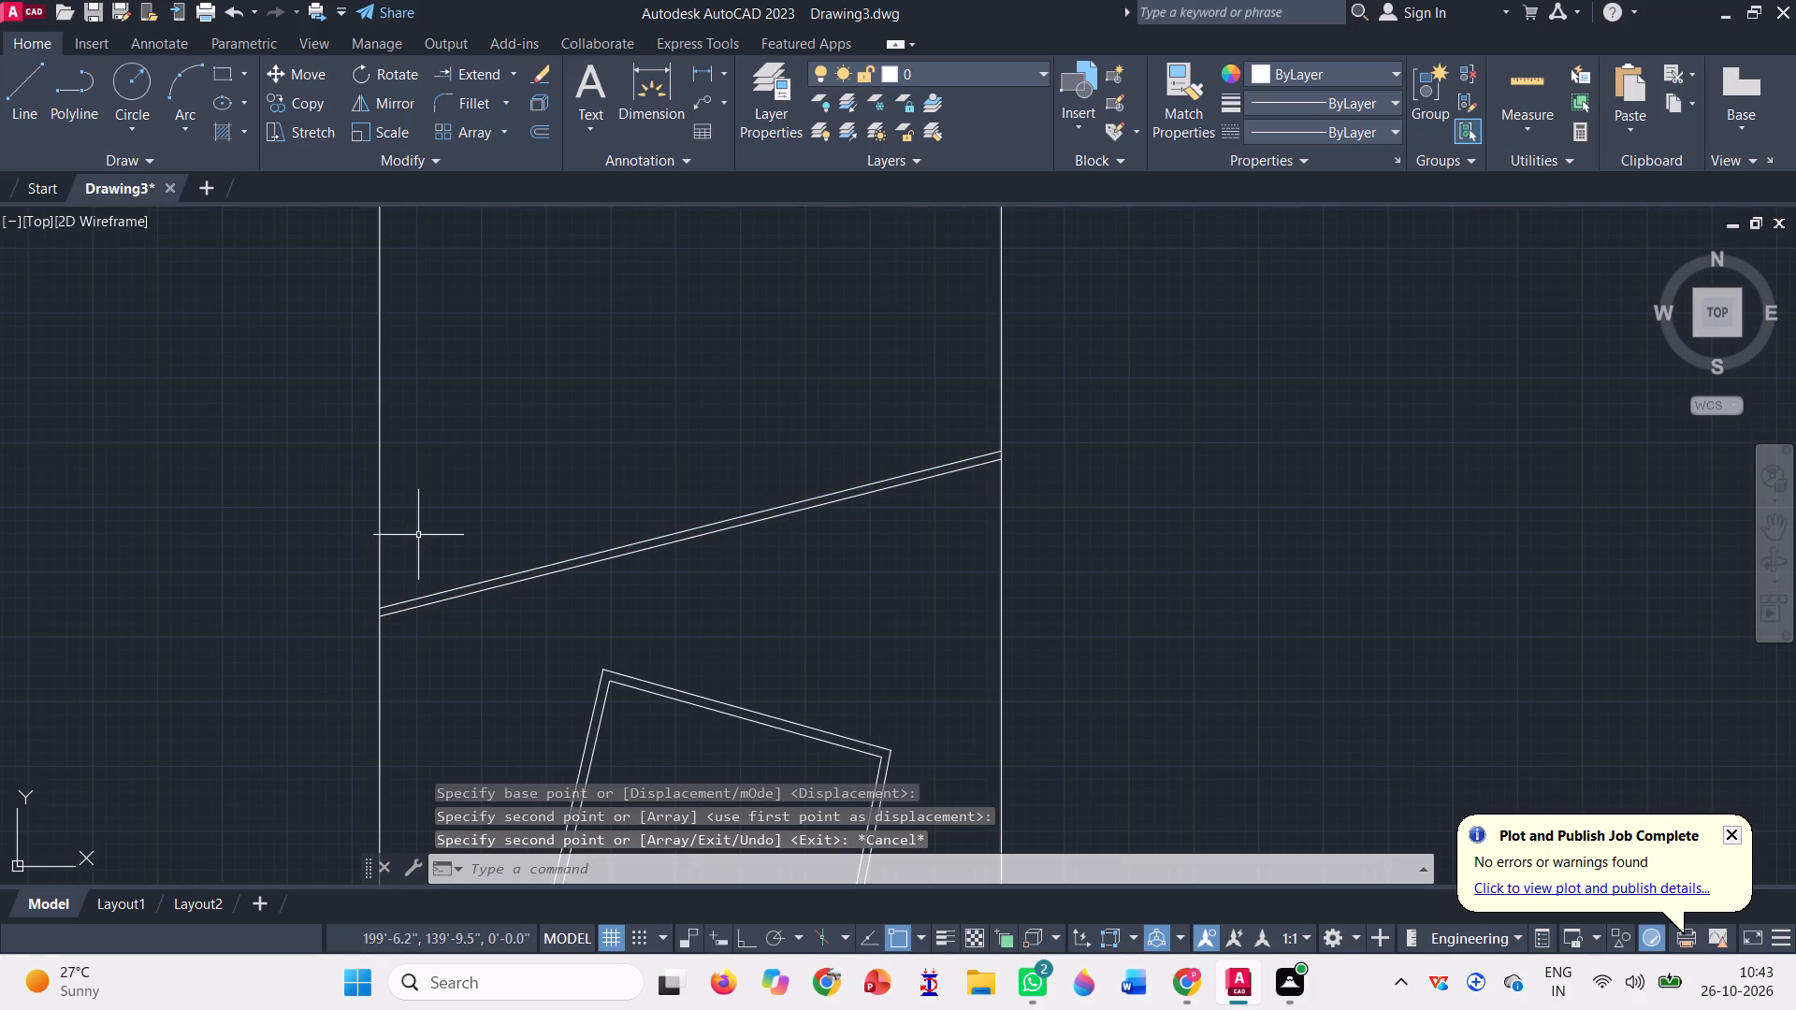
With Ortho on, draw a vertical line just inside the west boundary from the lower sloping line south to the walled room's top line.
{"action": "key", "text": "l"}
{"action": "key", "text": "Return"}
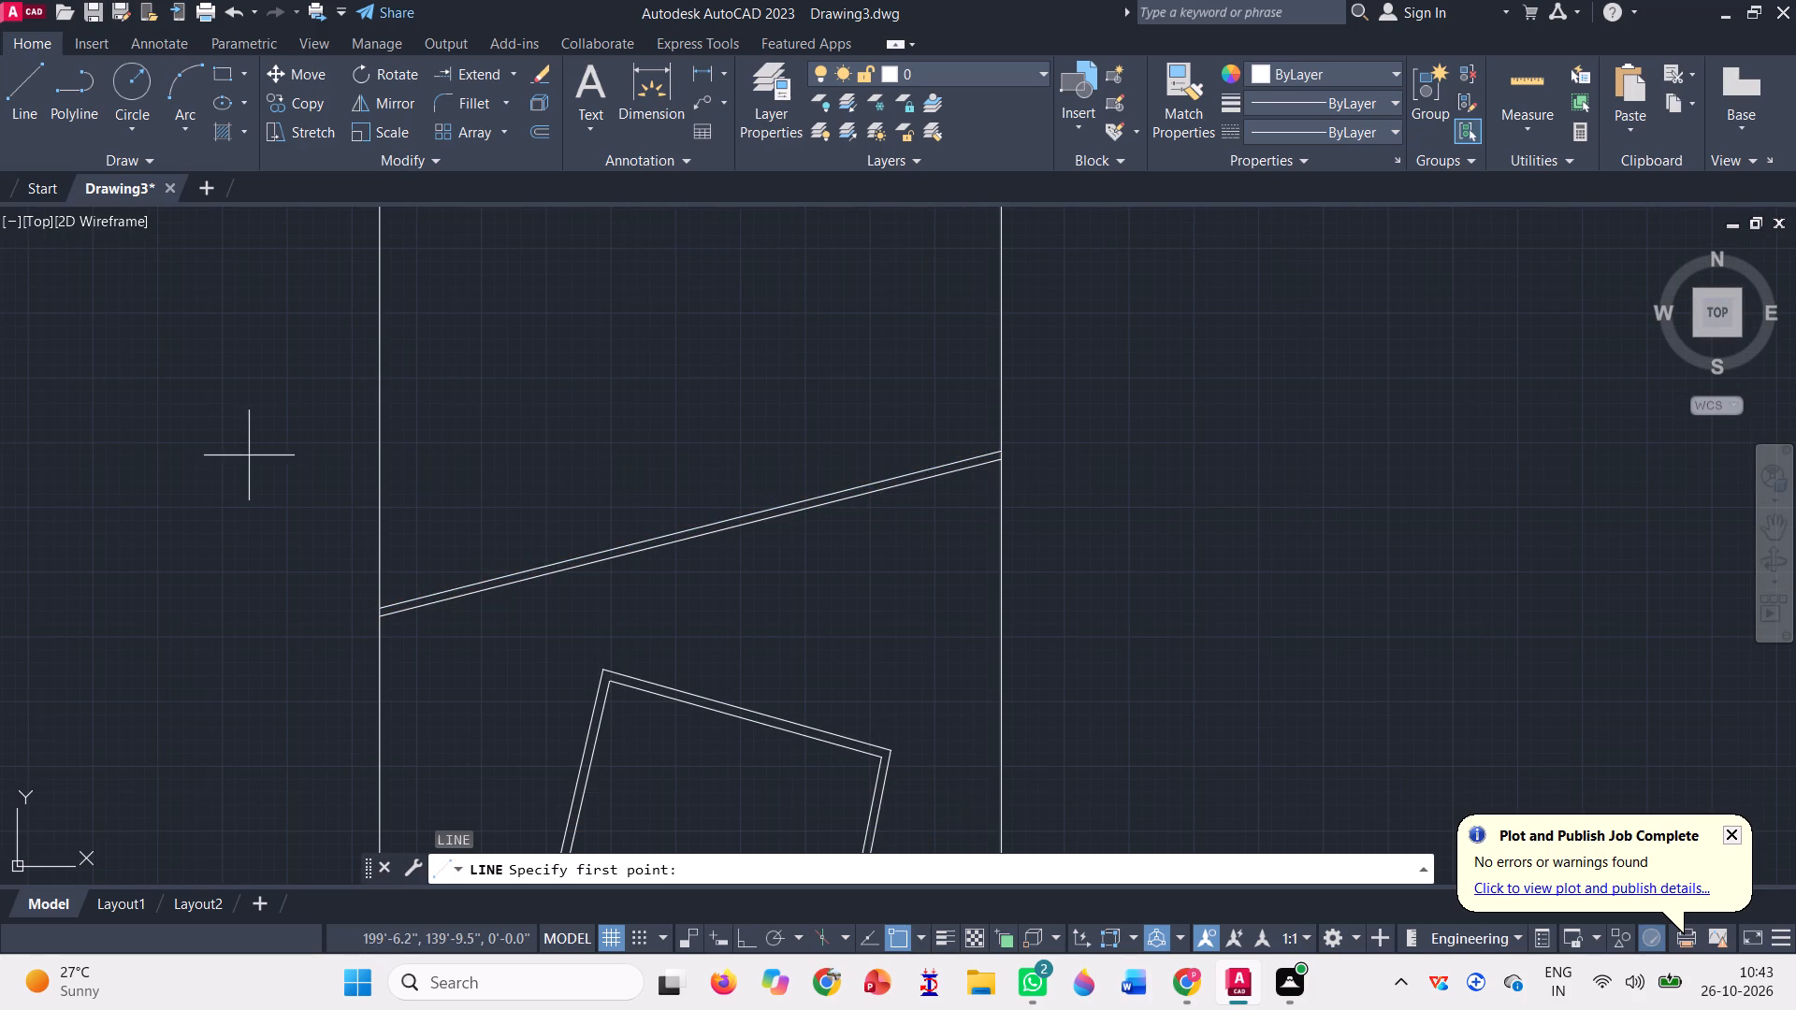
{"action": "scroll", "coordinate": [252, 609], "scroll_direction": "up", "scroll_amount": 2}
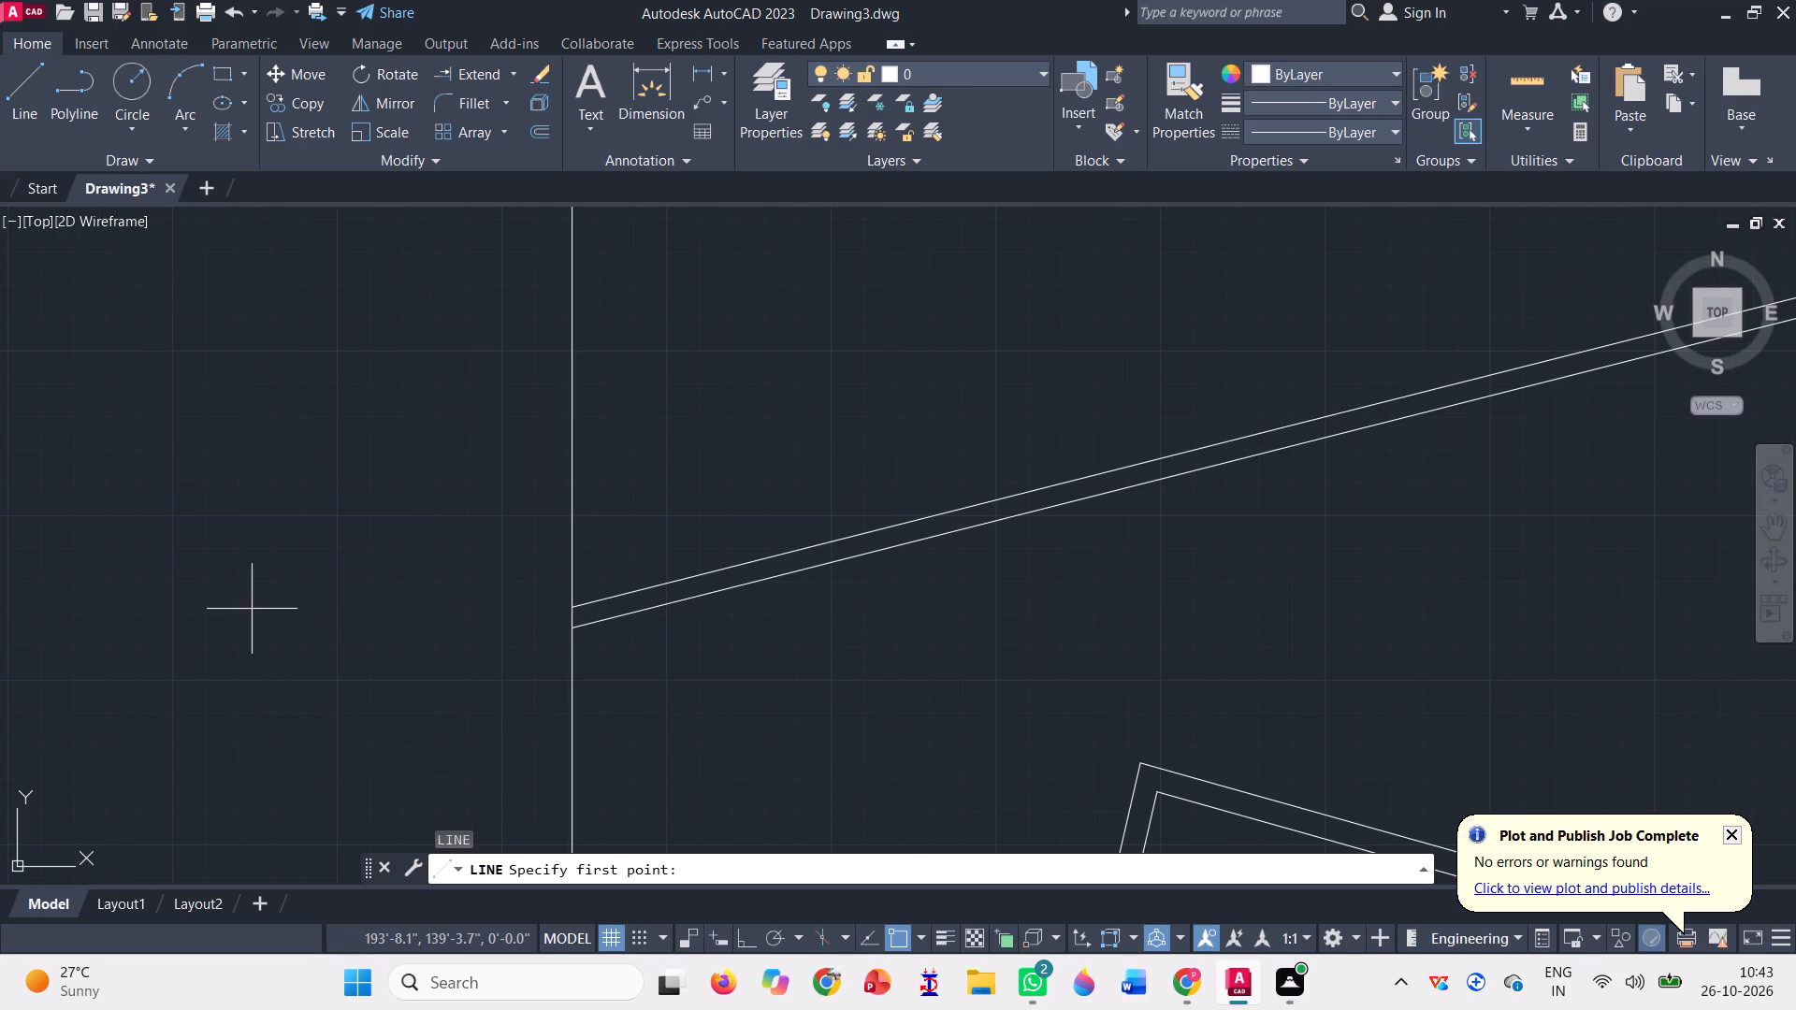
{"action": "left_click", "coordinate": [587, 618]}
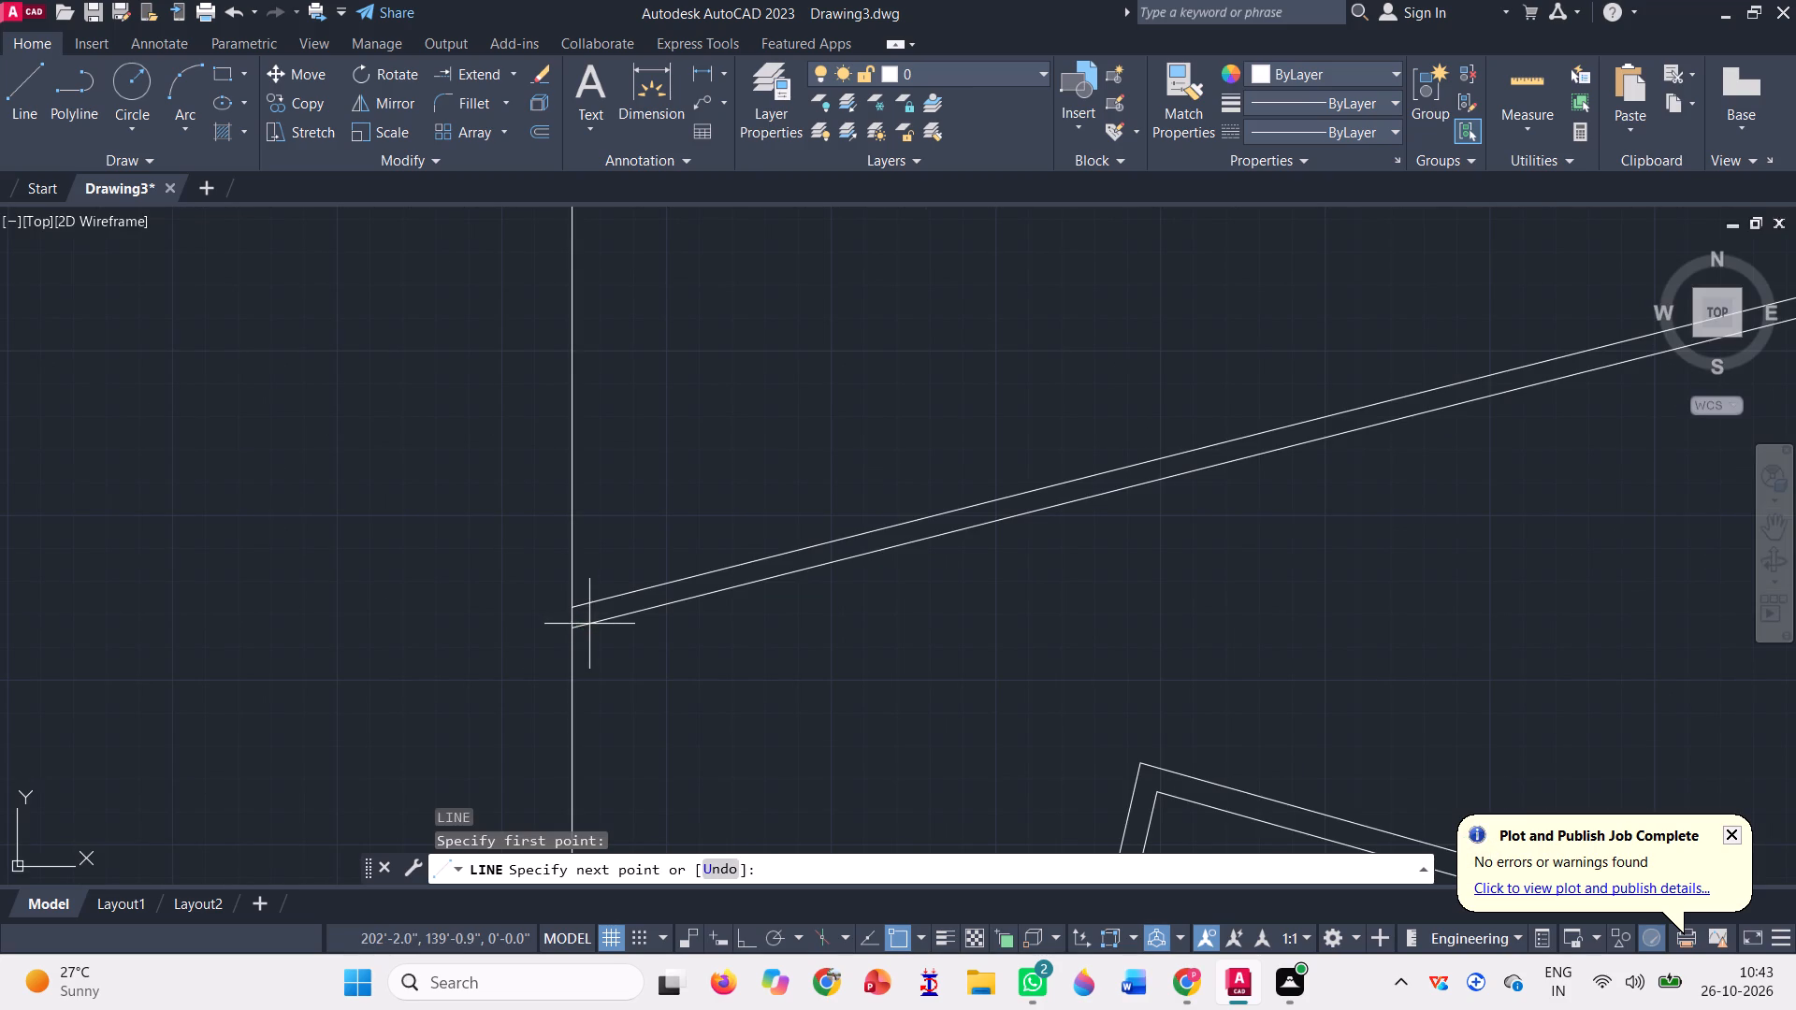
{"action": "scroll", "coordinate": [451, 447], "scroll_direction": "down", "scroll_amount": 4}
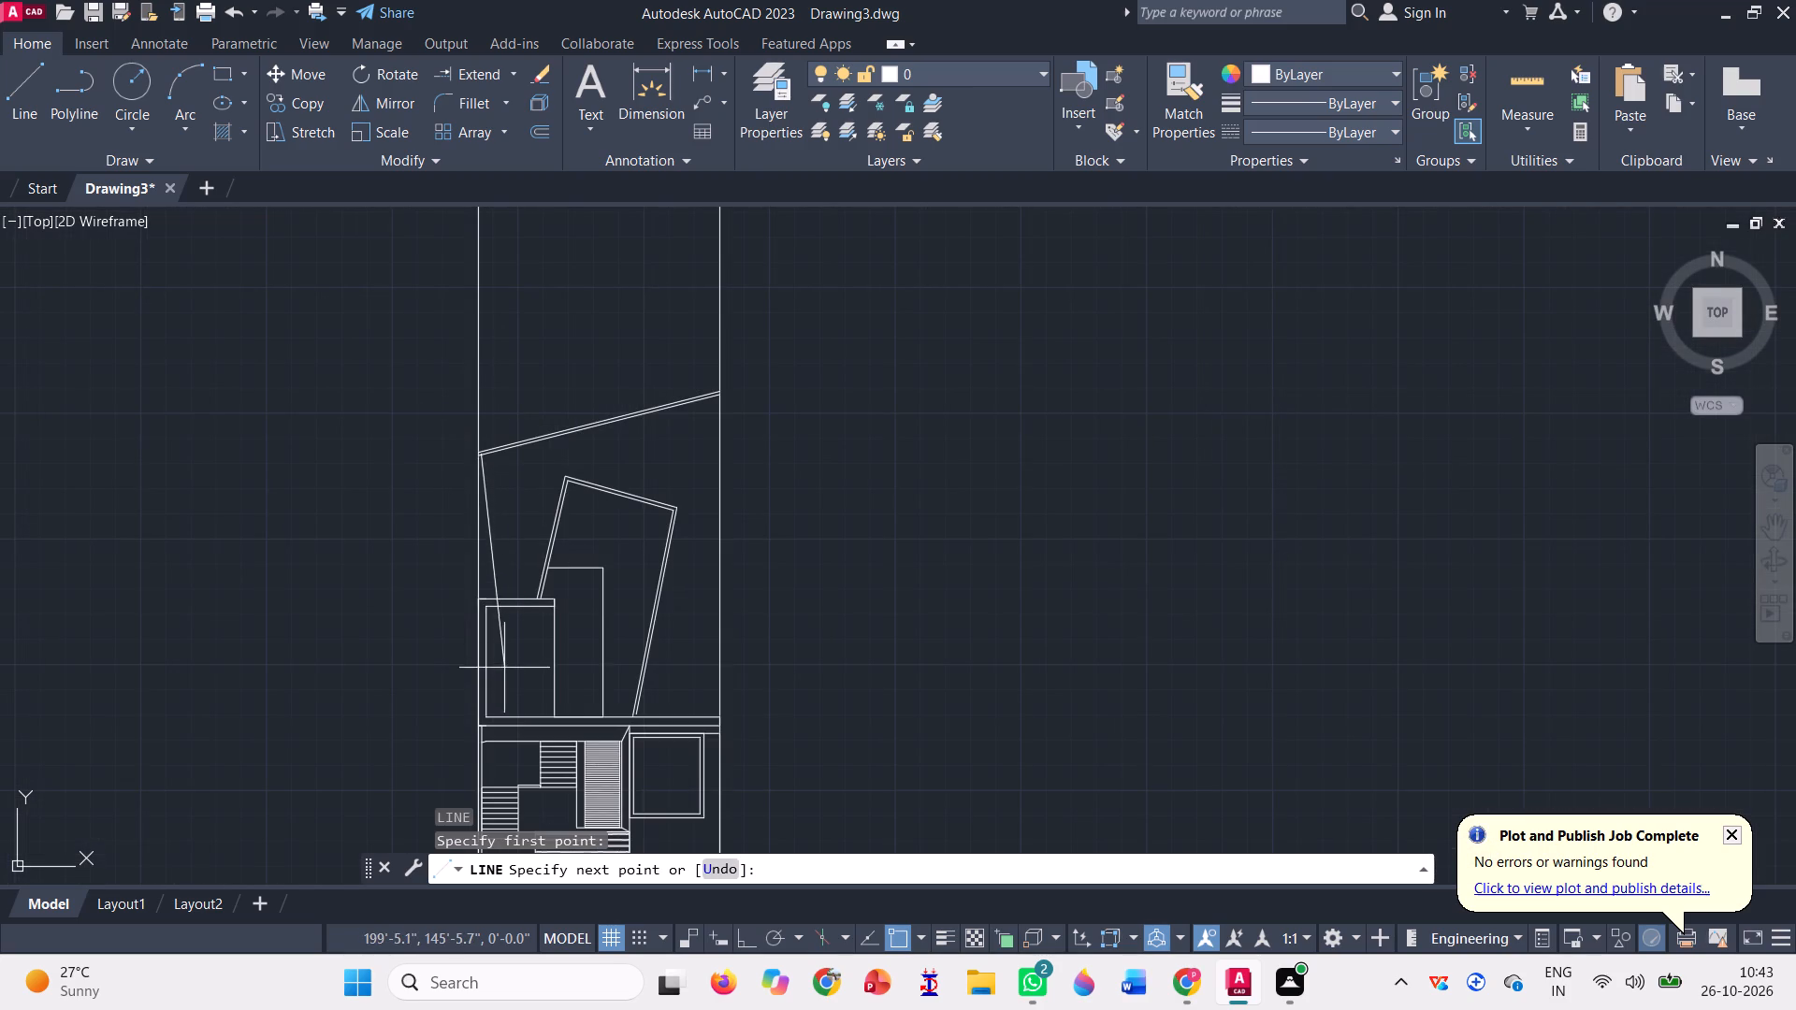
{"action": "key", "text": "F8"}
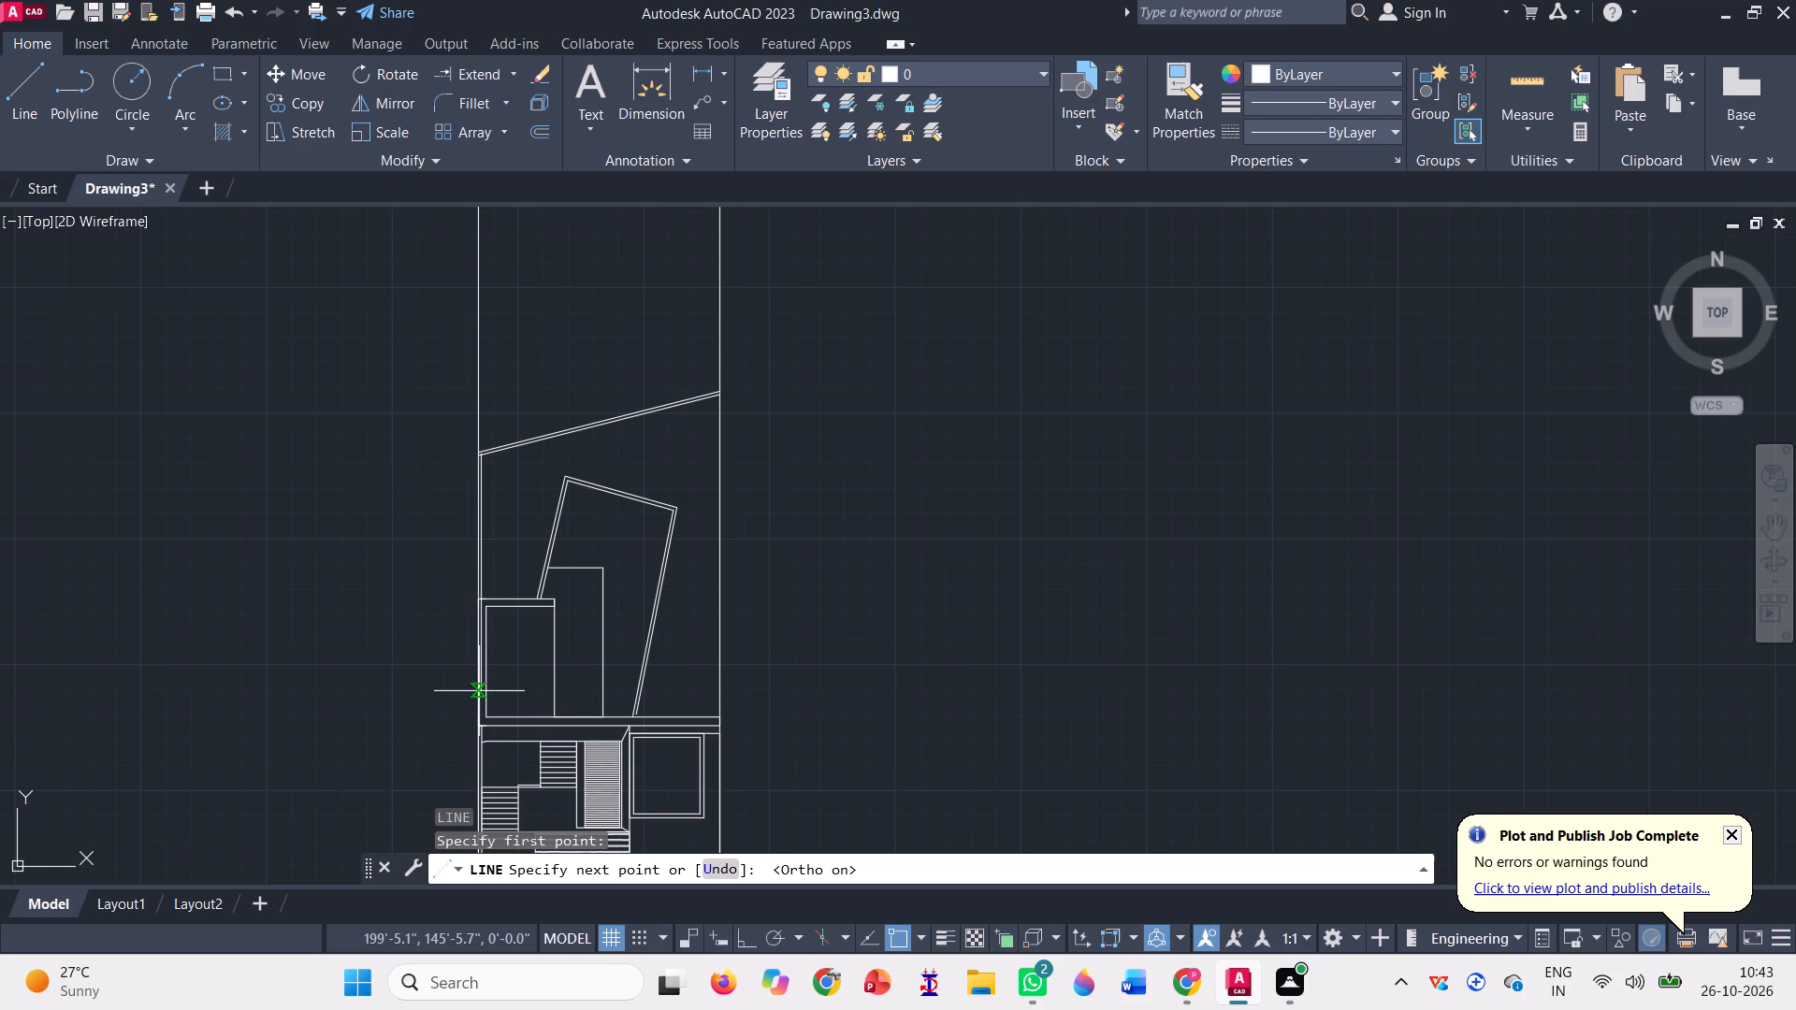
{"action": "scroll", "coordinate": [505, 482], "scroll_direction": "up", "scroll_amount": 3}
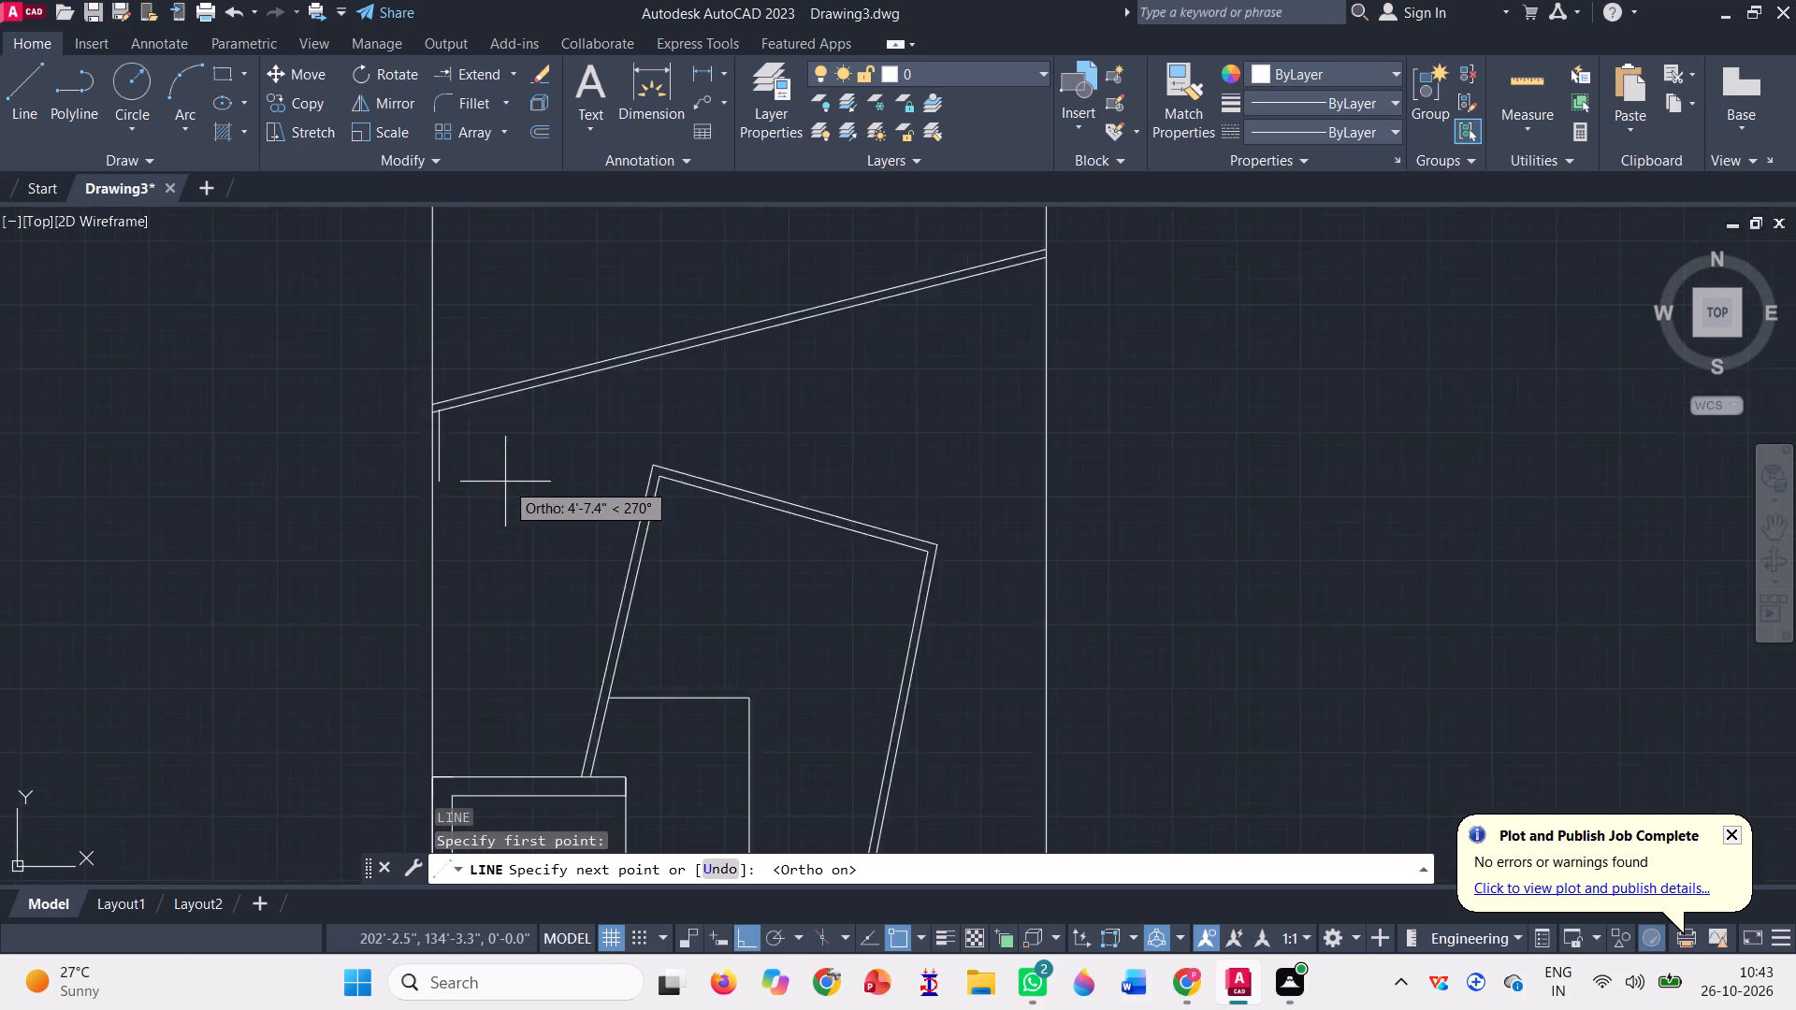
{"action": "scroll", "coordinate": [466, 536], "scroll_direction": "down", "scroll_amount": 2}
{"action": "scroll", "coordinate": [432, 708], "scroll_direction": "up", "scroll_amount": 3}
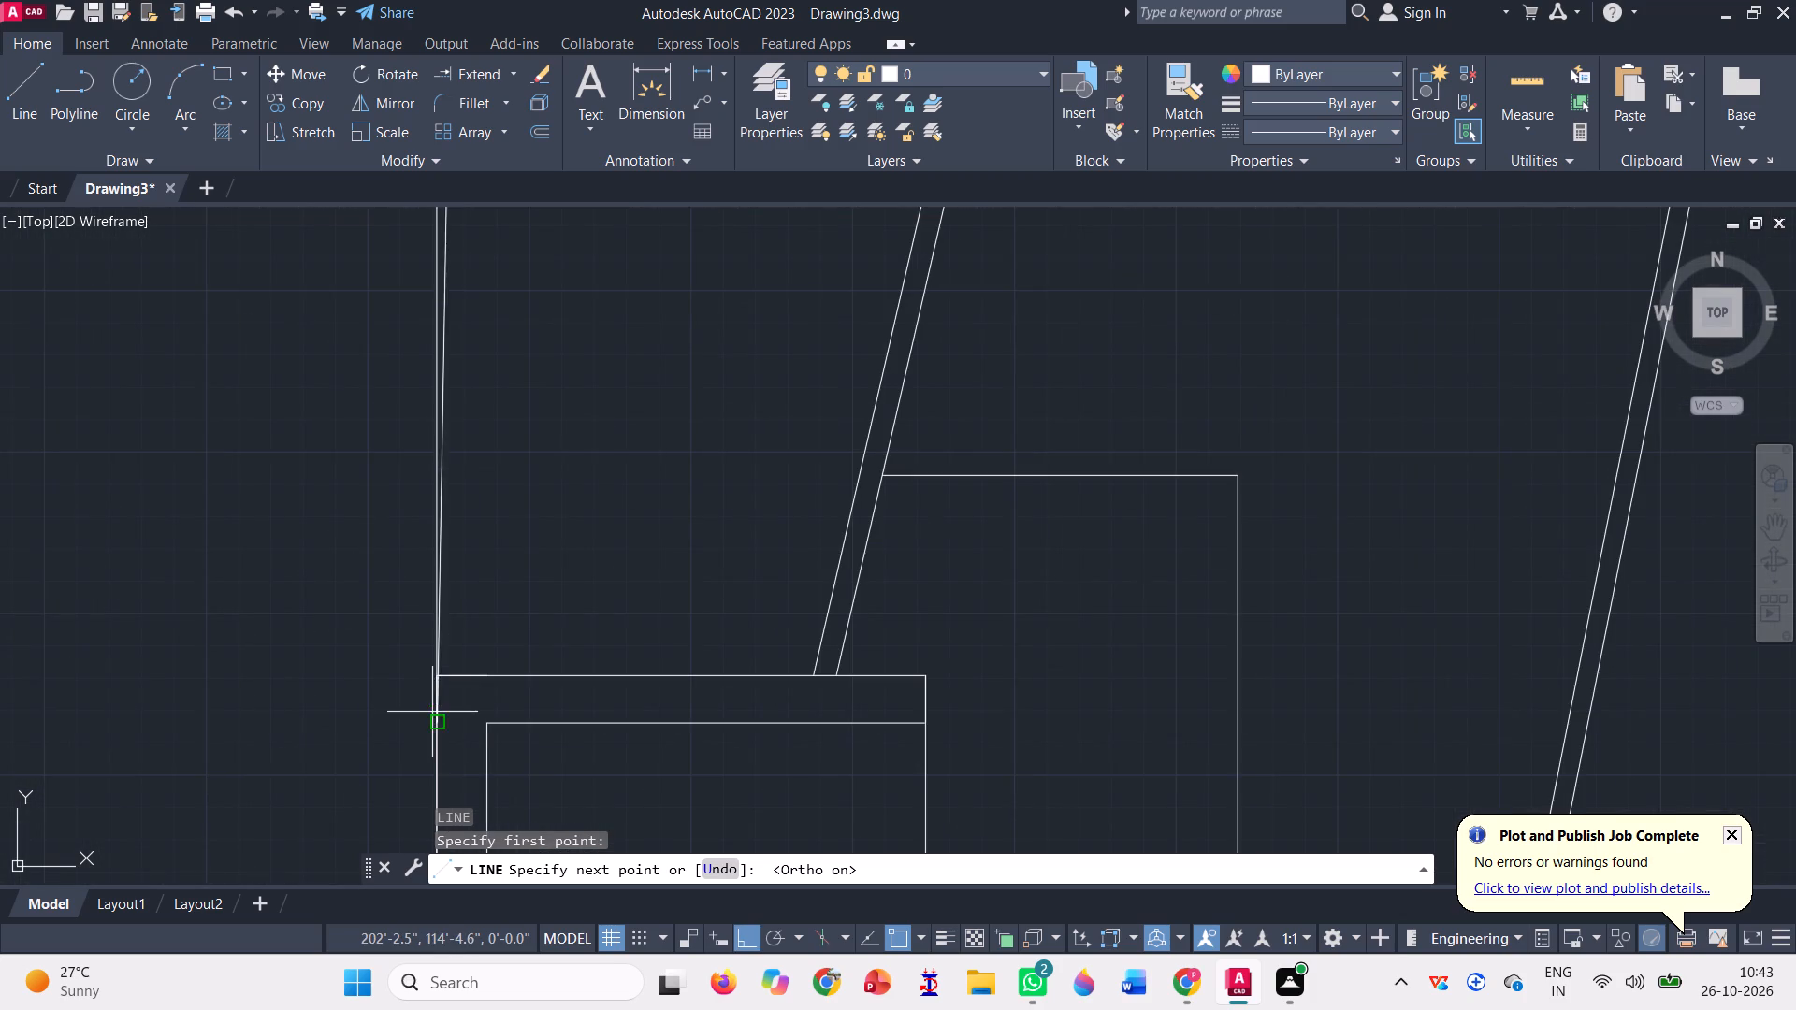
{"action": "scroll", "coordinate": [462, 685], "scroll_direction": "up", "scroll_amount": 2}
{"action": "left_click", "coordinate": [428, 661]}
{"action": "scroll", "coordinate": [442, 677], "scroll_direction": "down", "scroll_amount": 2}
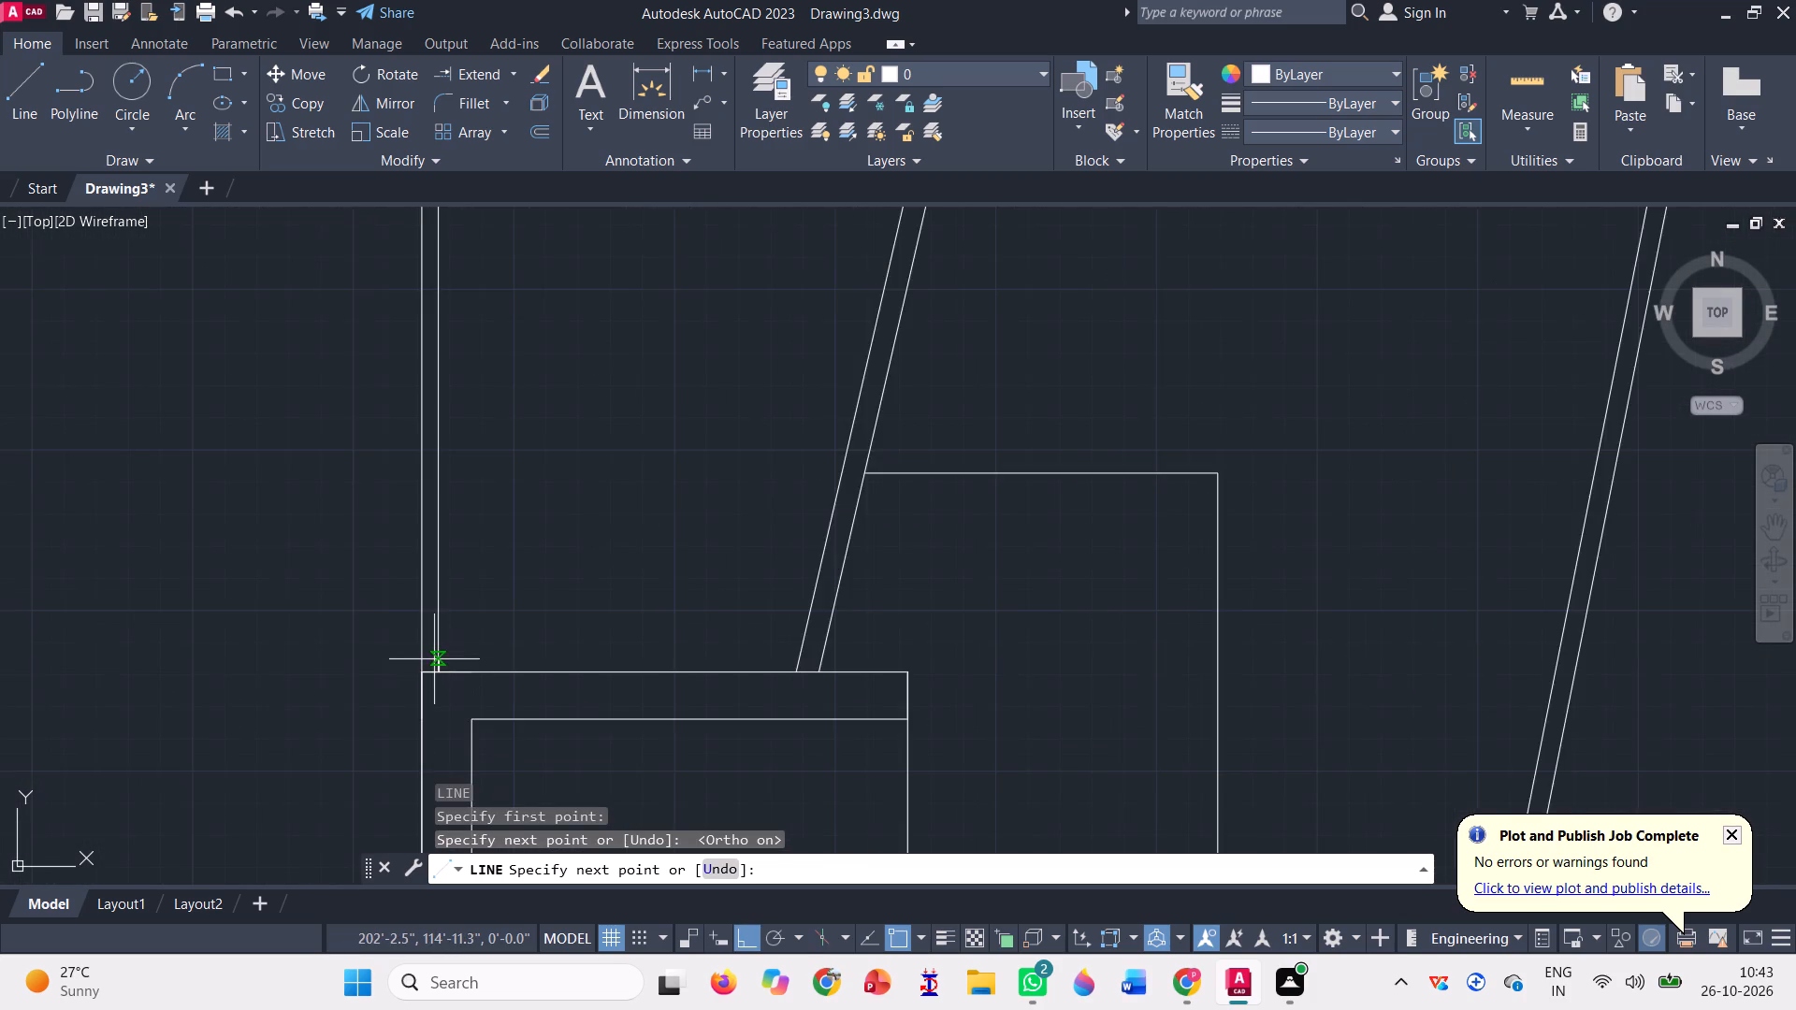
{"action": "scroll", "coordinate": [434, 658], "scroll_direction": "down", "scroll_amount": 4}
{"action": "key", "text": "Escape"}
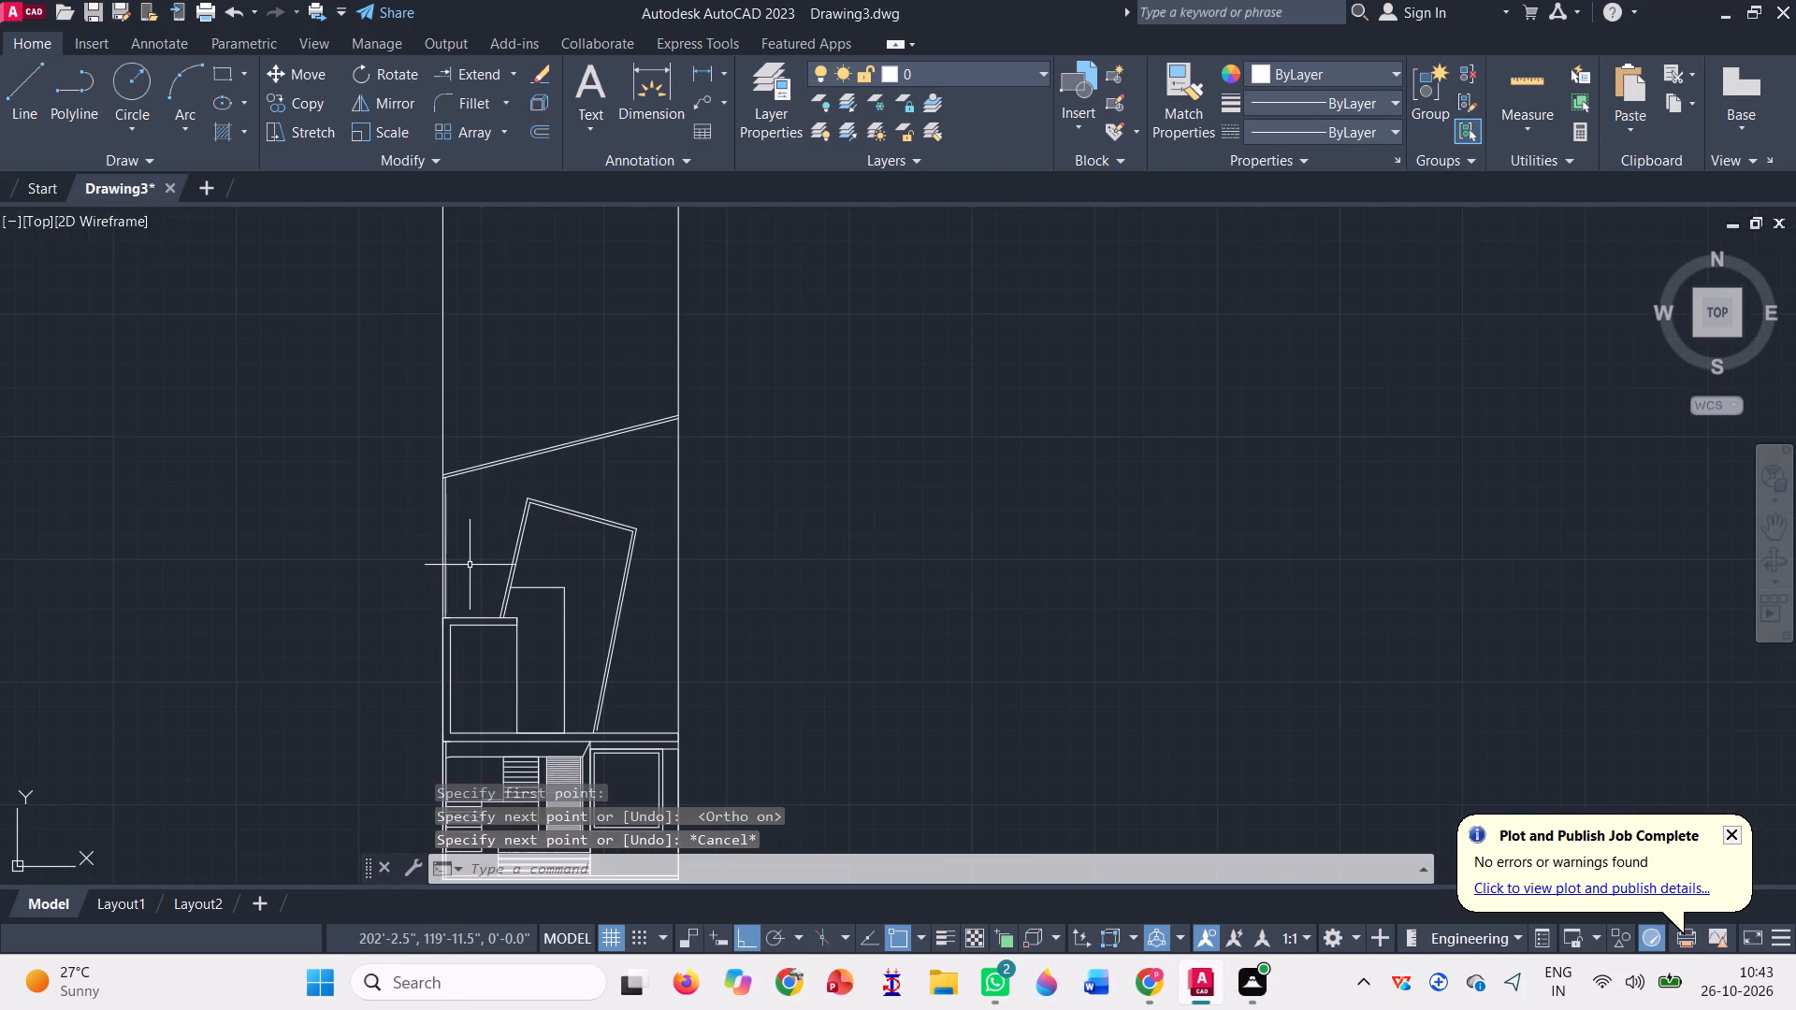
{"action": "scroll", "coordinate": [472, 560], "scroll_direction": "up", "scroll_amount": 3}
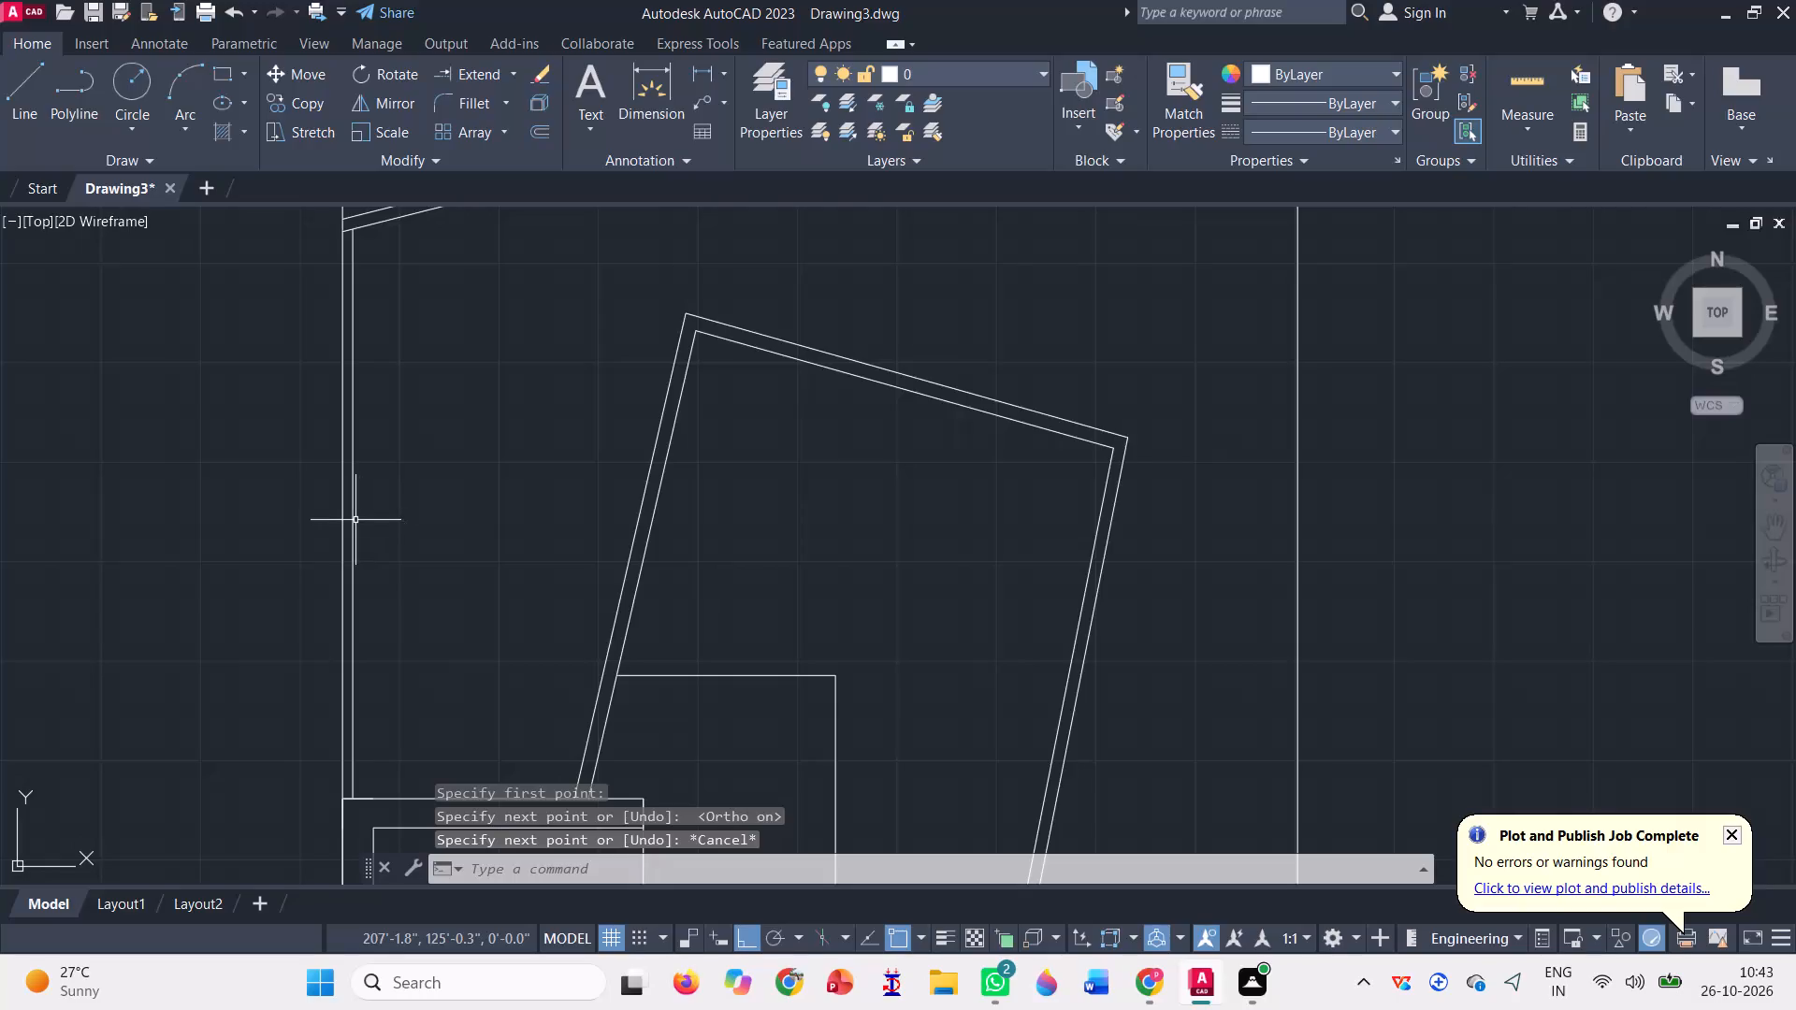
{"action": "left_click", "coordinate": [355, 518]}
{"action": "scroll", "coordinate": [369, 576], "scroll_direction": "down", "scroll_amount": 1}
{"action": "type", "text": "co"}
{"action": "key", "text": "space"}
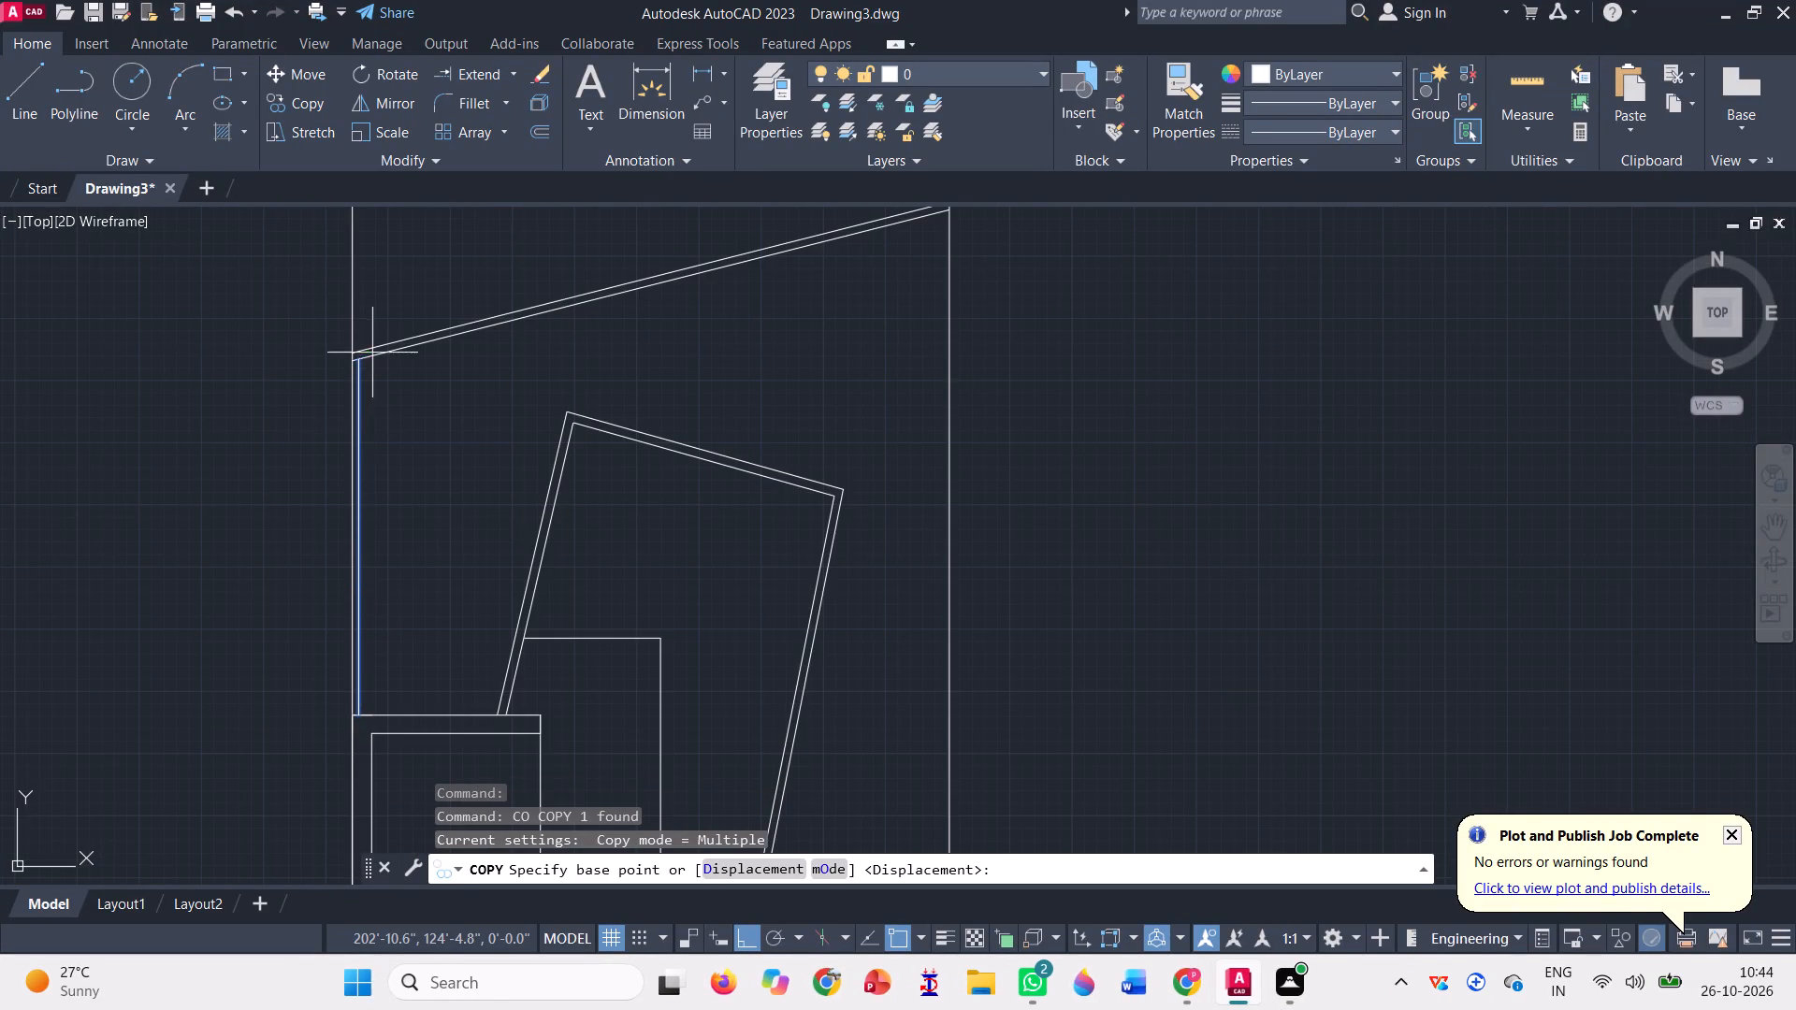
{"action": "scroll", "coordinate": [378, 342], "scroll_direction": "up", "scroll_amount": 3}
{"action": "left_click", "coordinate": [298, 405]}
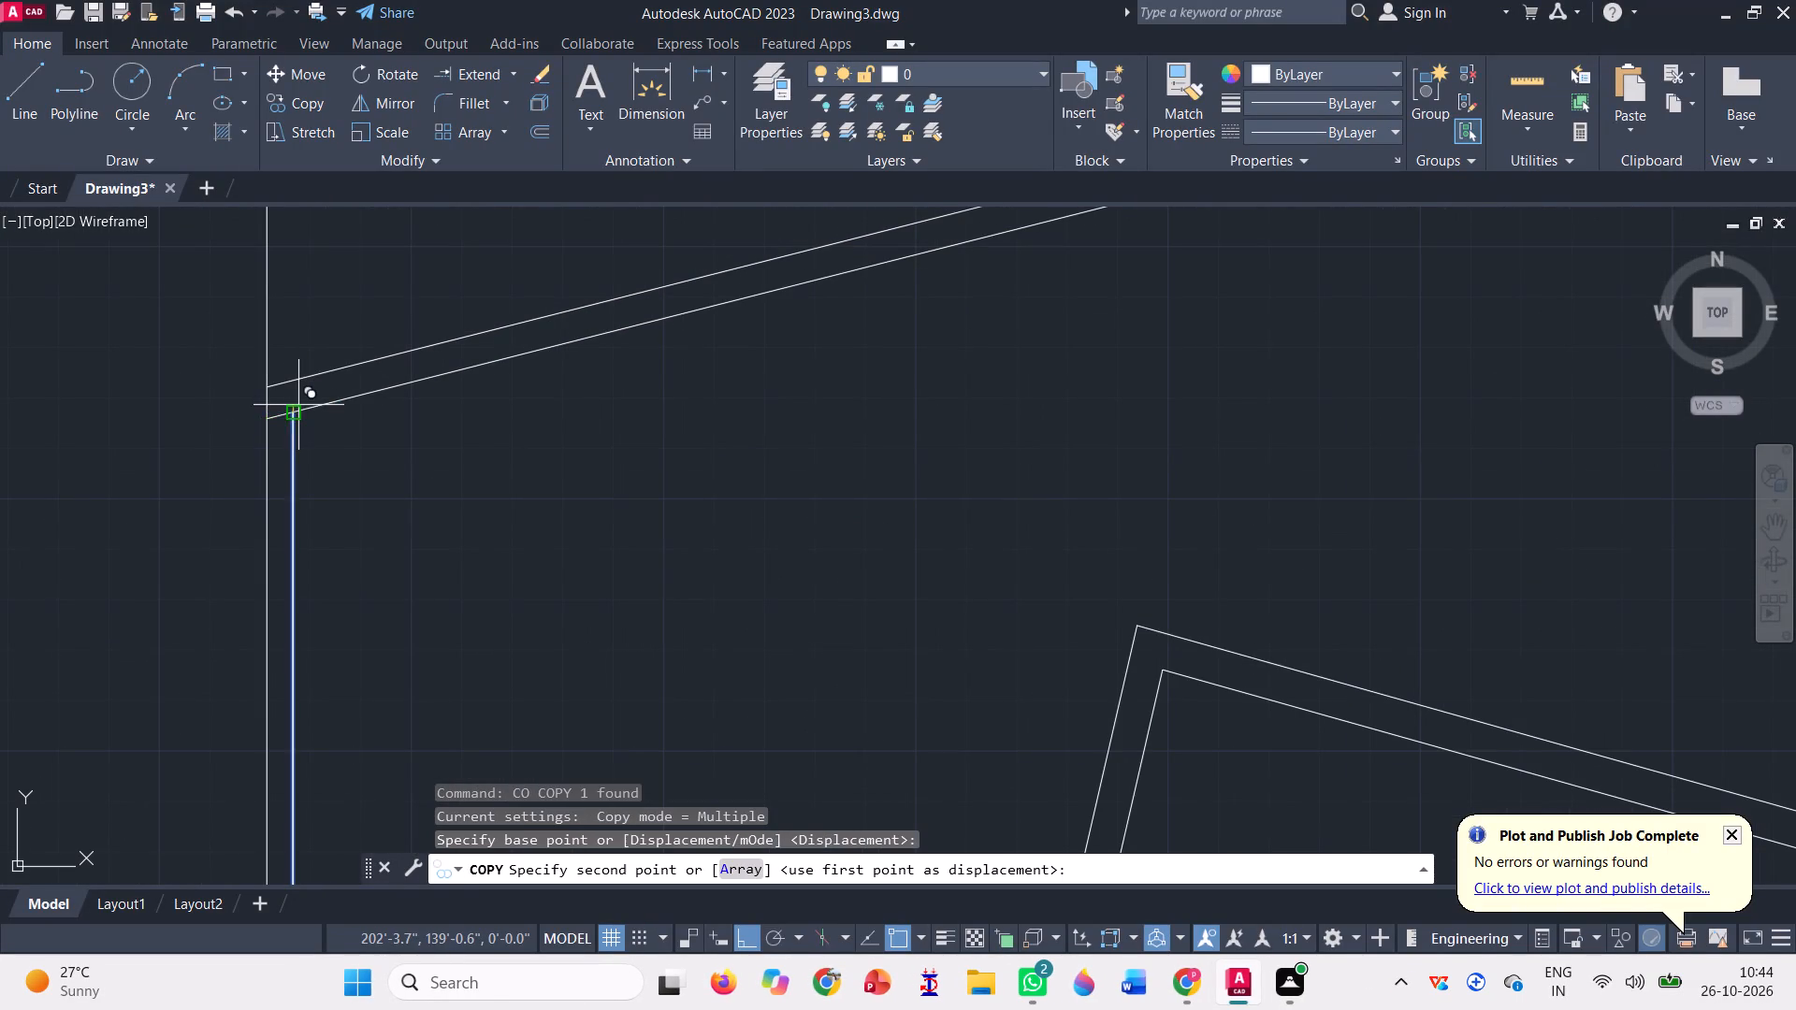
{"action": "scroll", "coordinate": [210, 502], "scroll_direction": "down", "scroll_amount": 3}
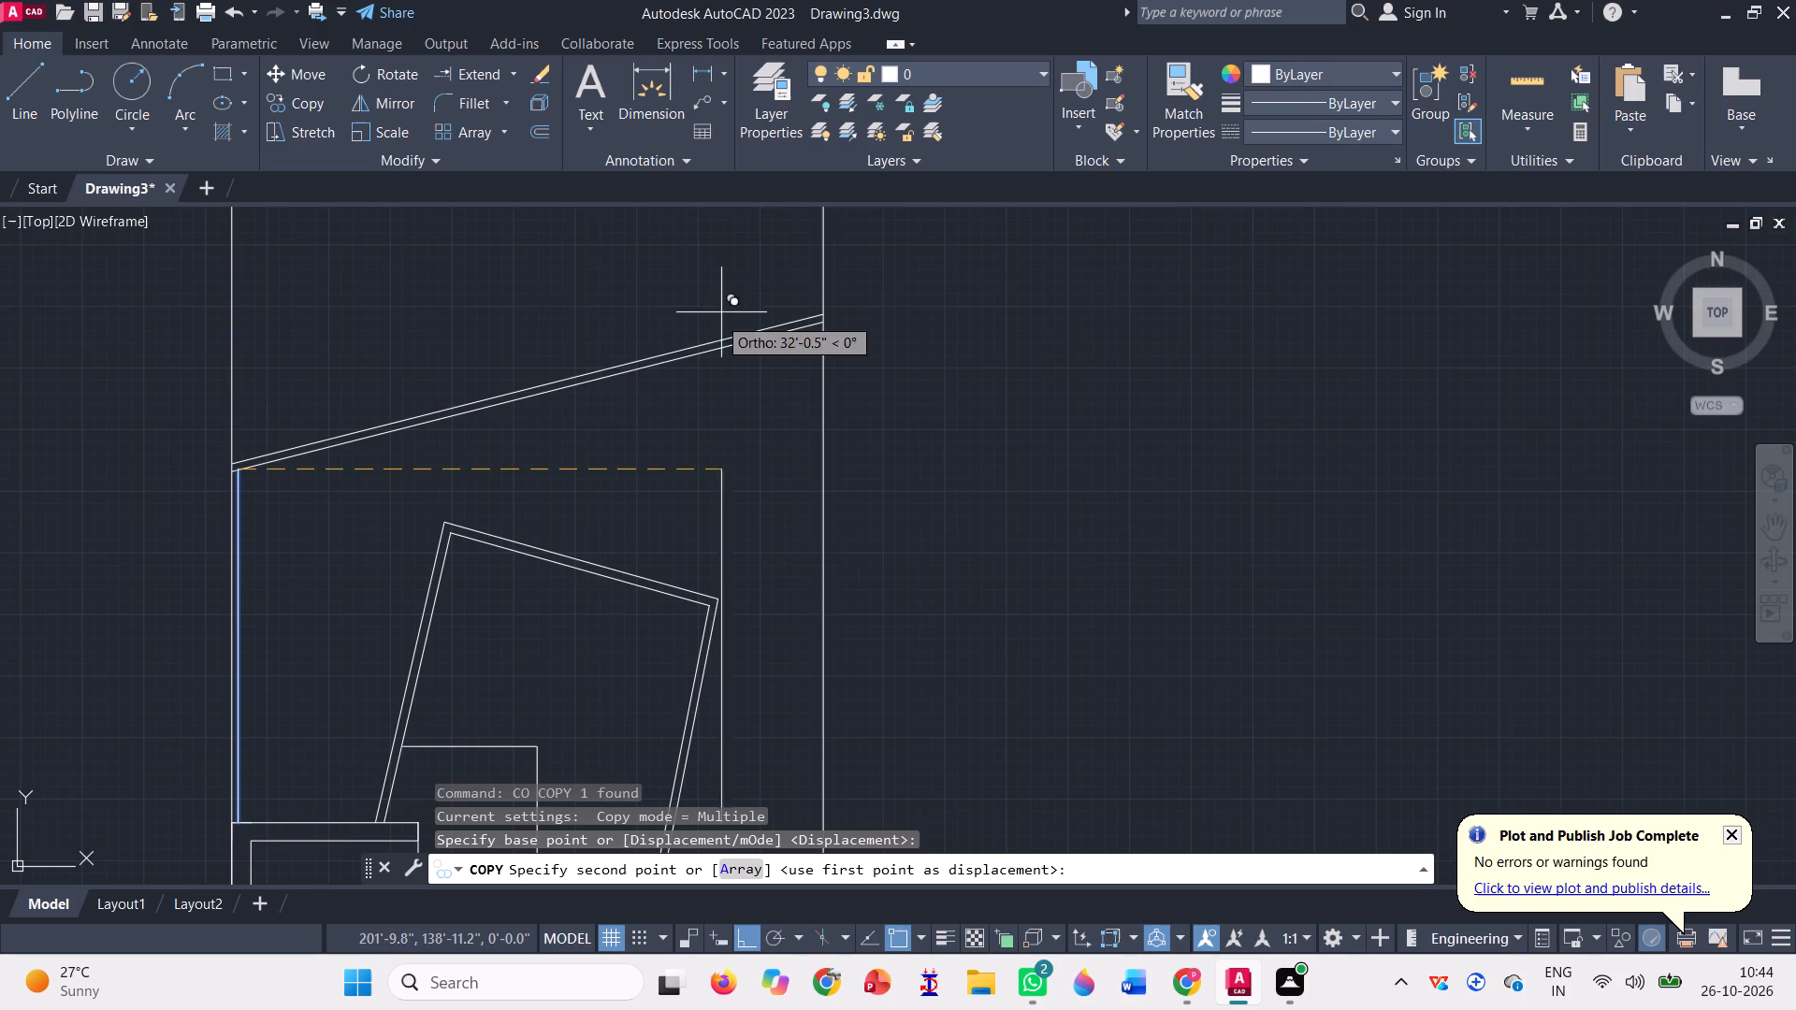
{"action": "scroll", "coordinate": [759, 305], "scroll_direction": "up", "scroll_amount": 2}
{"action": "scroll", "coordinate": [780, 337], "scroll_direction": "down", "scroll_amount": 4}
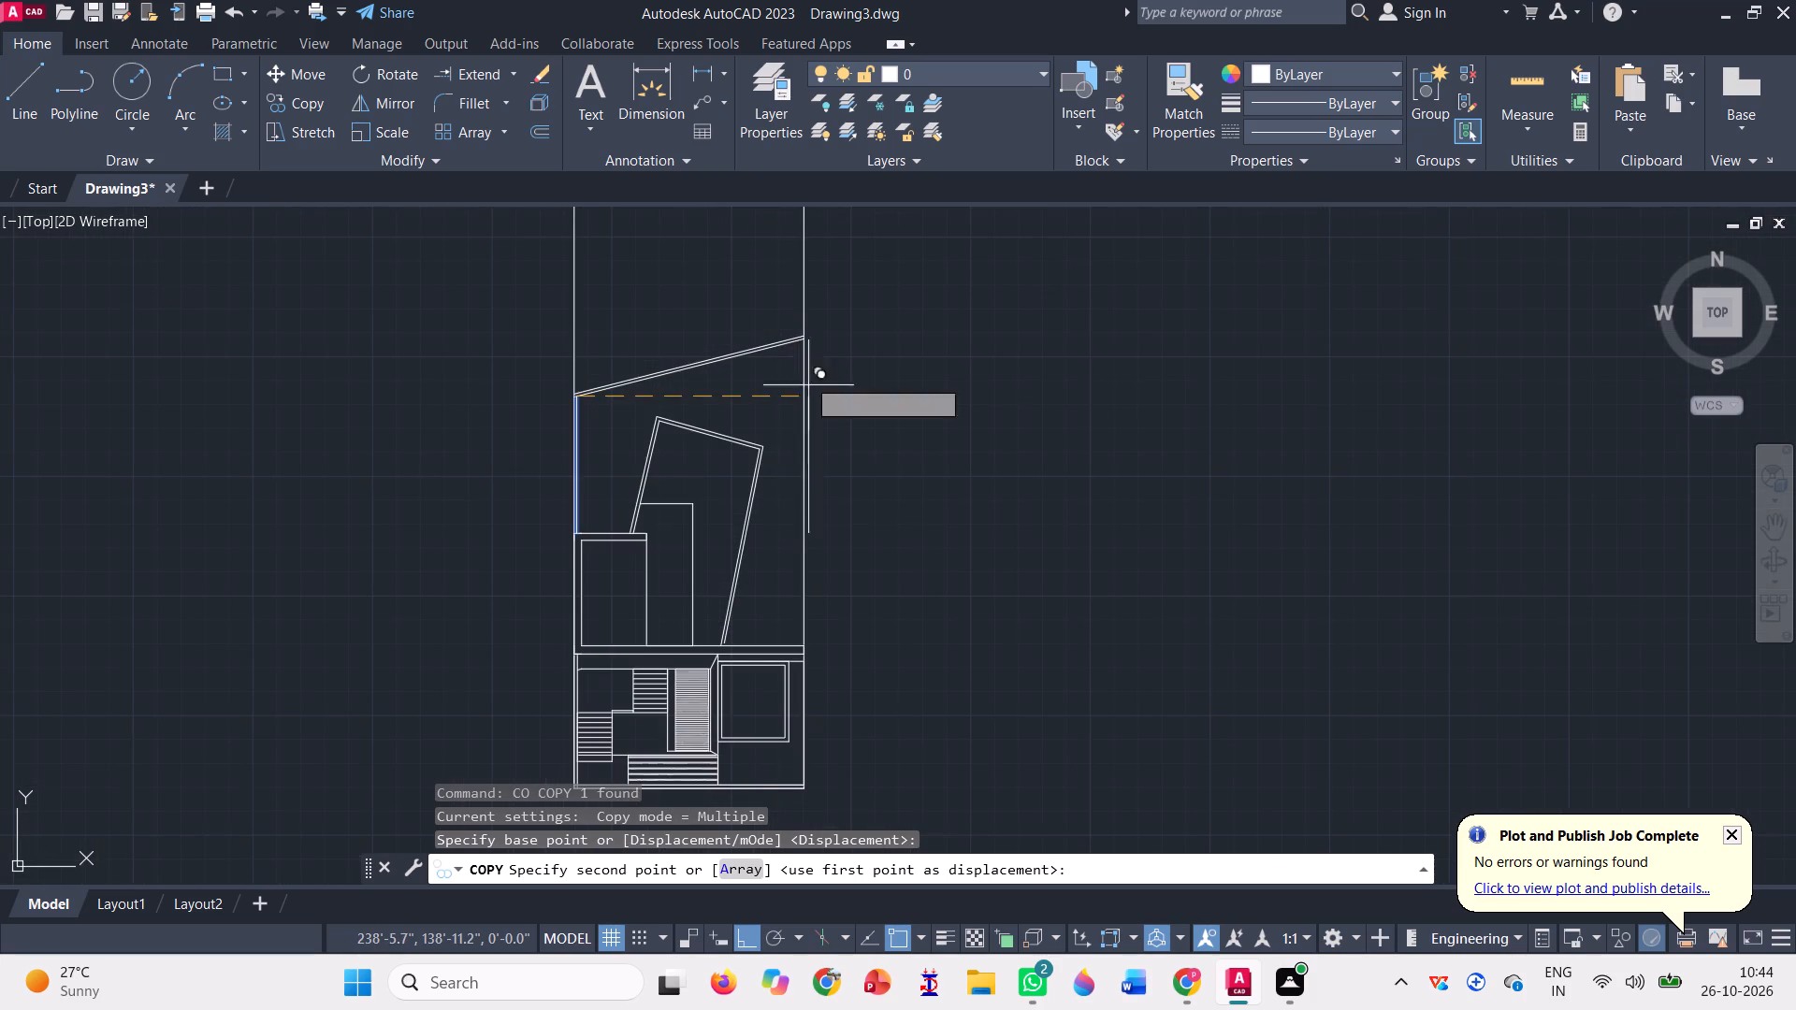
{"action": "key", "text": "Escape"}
Copy the inner west vertical line to the east boundary, using the walled room's northwest corner on the west boundary as base point.
{"action": "scroll", "coordinate": [585, 501], "scroll_direction": "up", "scroll_amount": 3}
{"action": "left_click", "coordinate": [540, 506]}
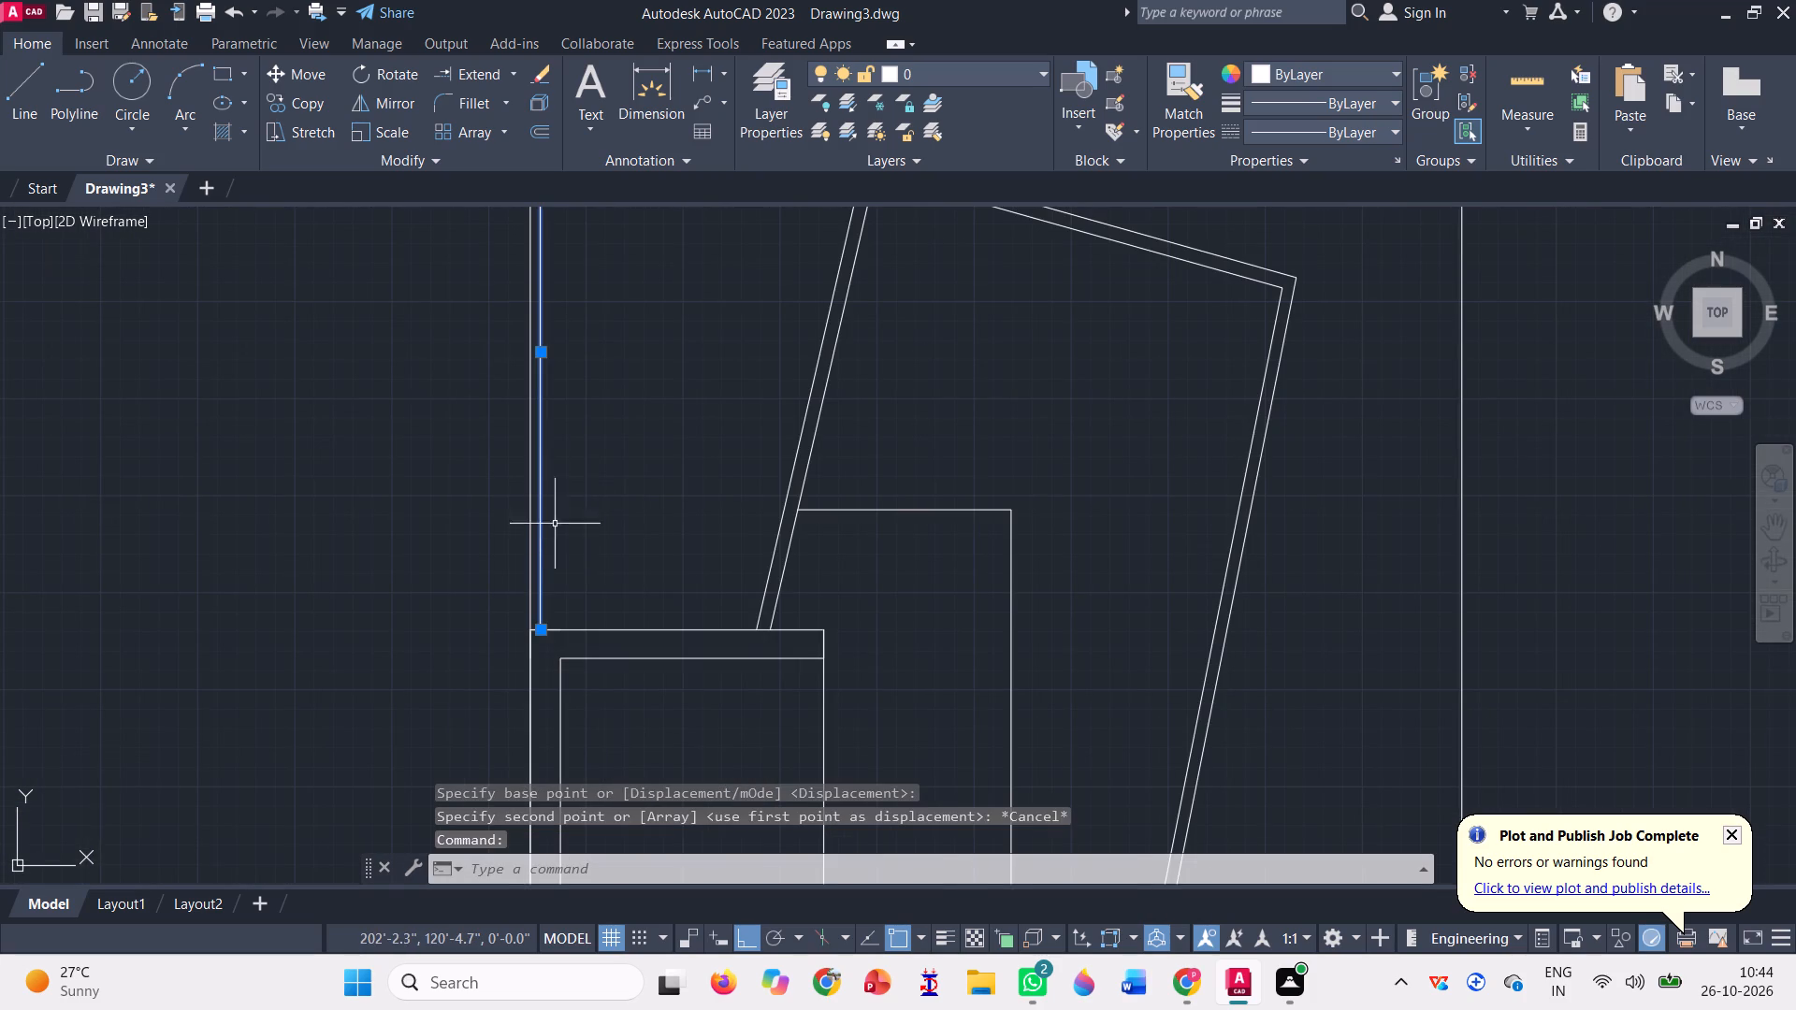
{"action": "type", "text": "co"}
{"action": "key", "text": "space"}
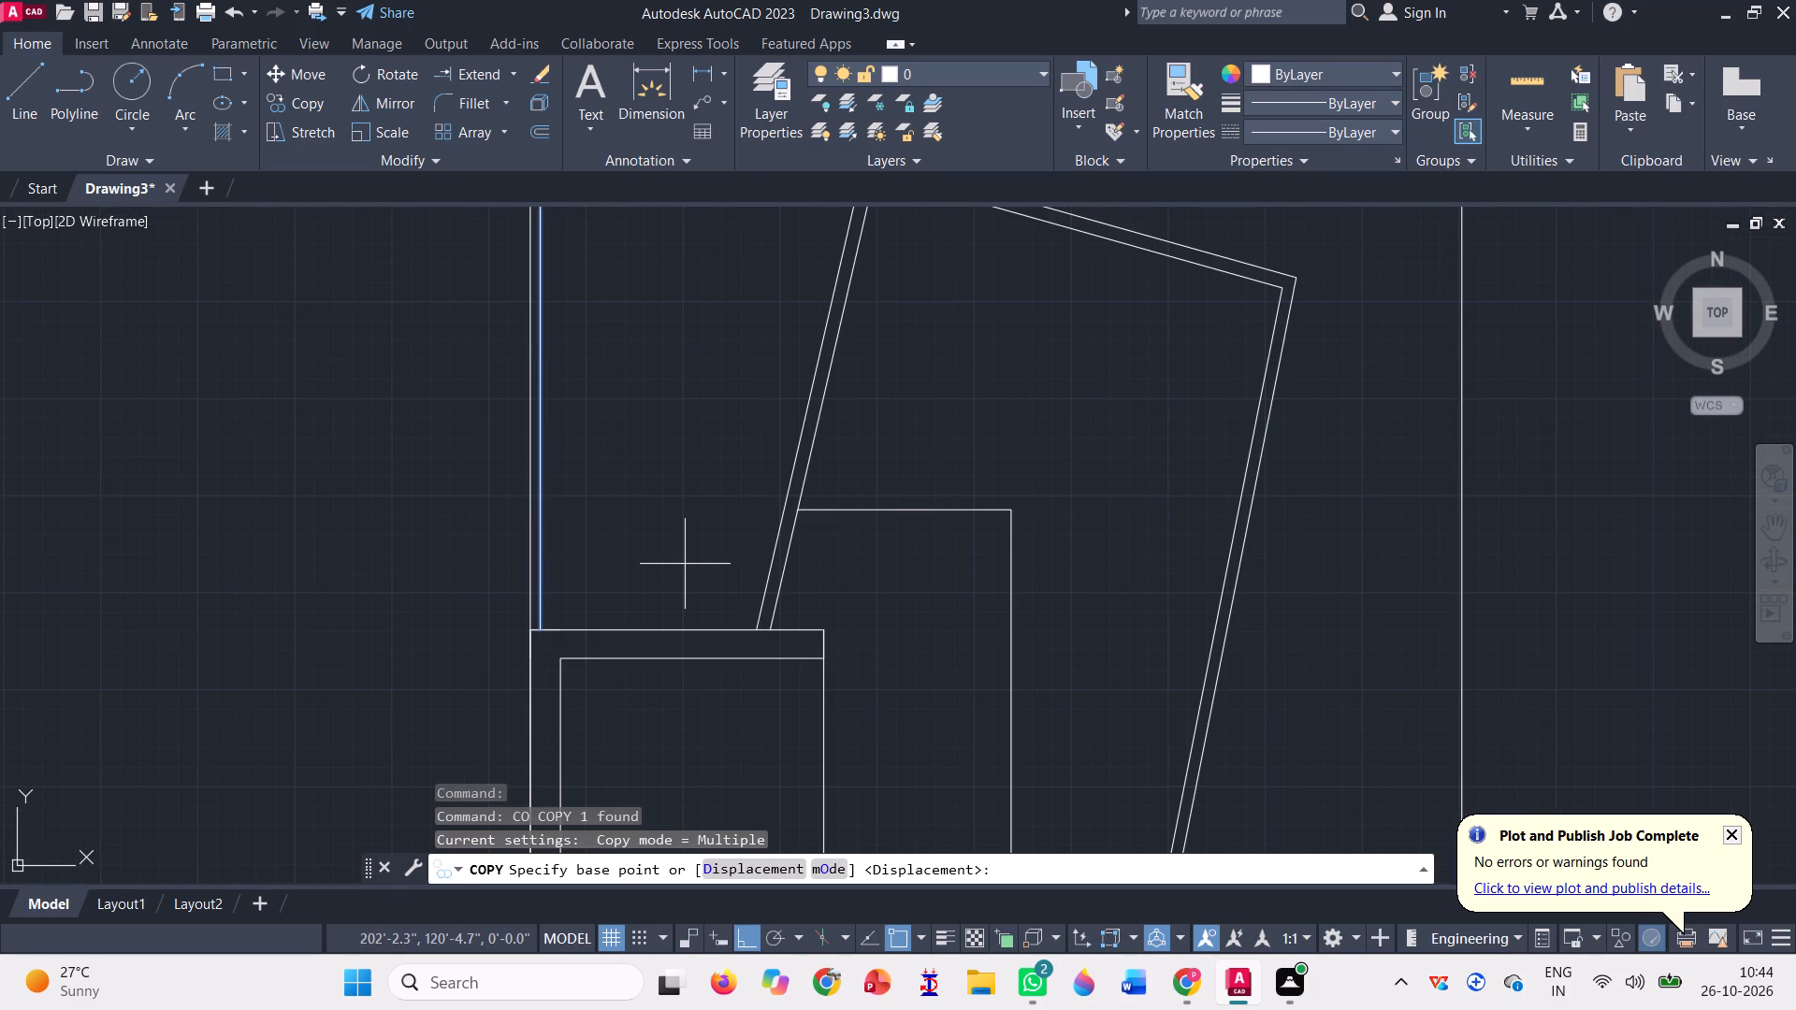
{"action": "scroll", "coordinate": [526, 625], "scroll_direction": "up", "scroll_amount": 4}
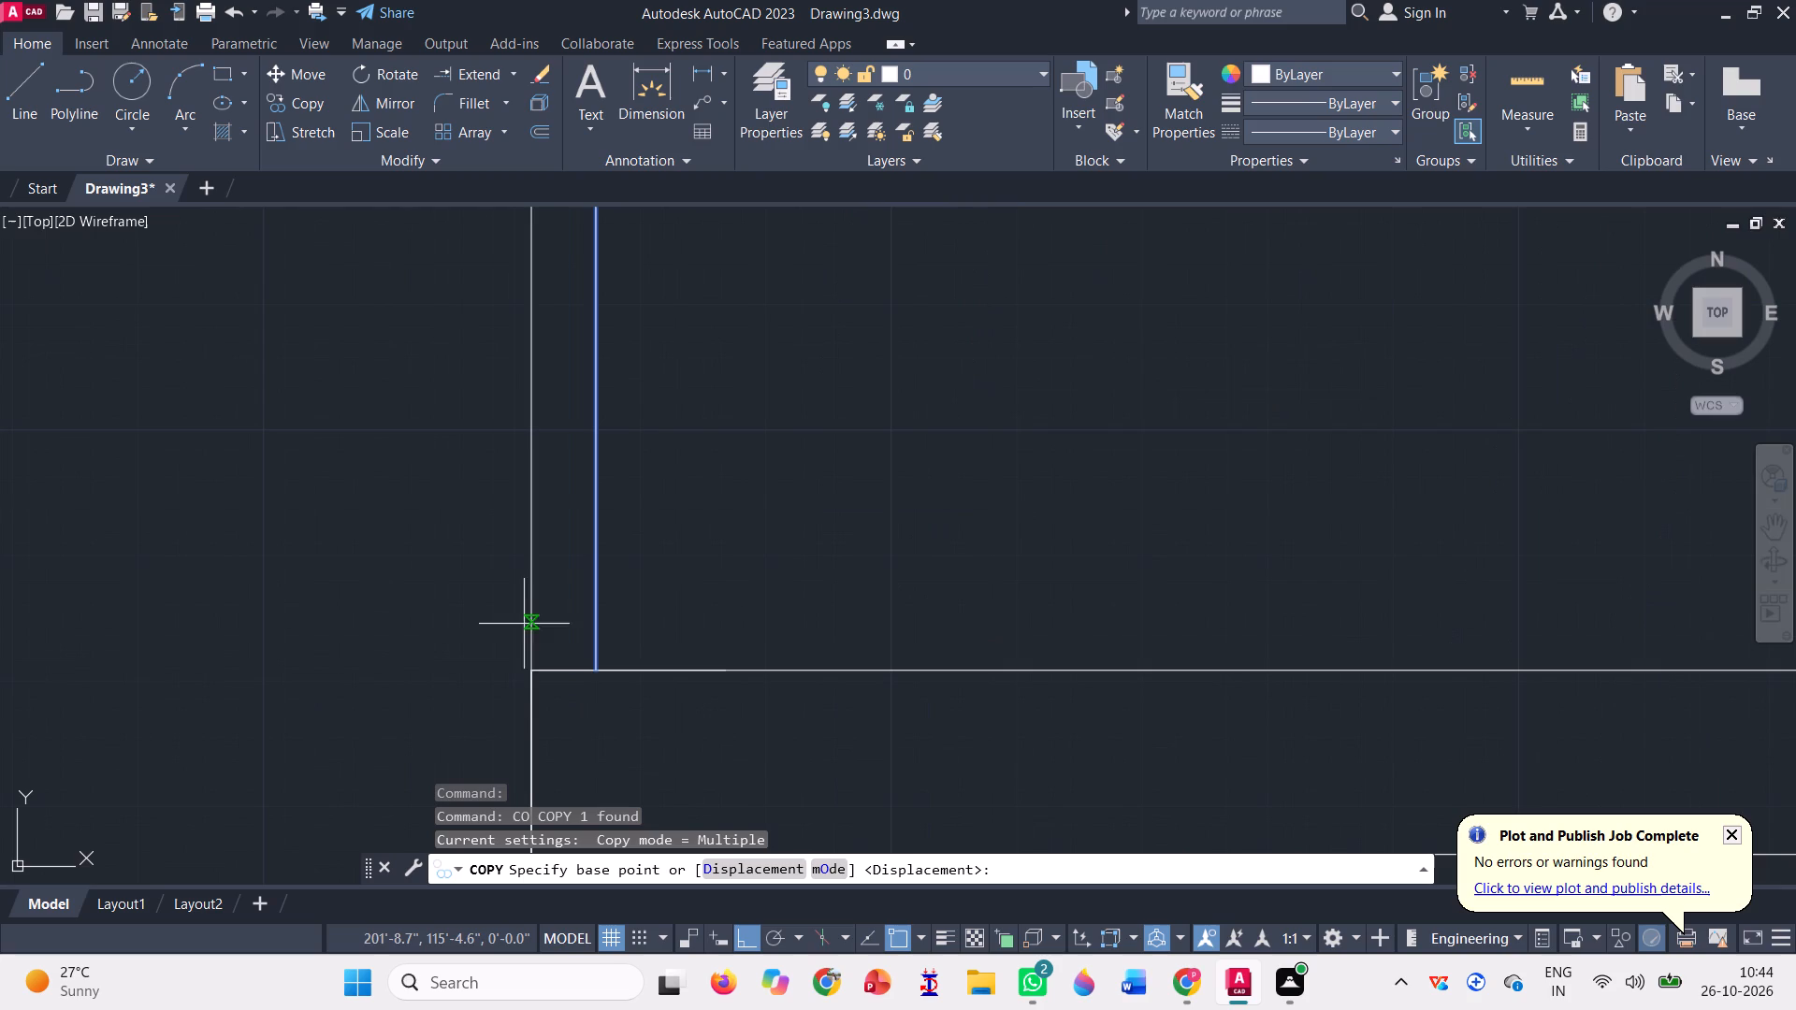
{"action": "left_click", "coordinate": [529, 671]}
{"action": "scroll", "coordinate": [331, 722], "scroll_direction": "down", "scroll_amount": 4}
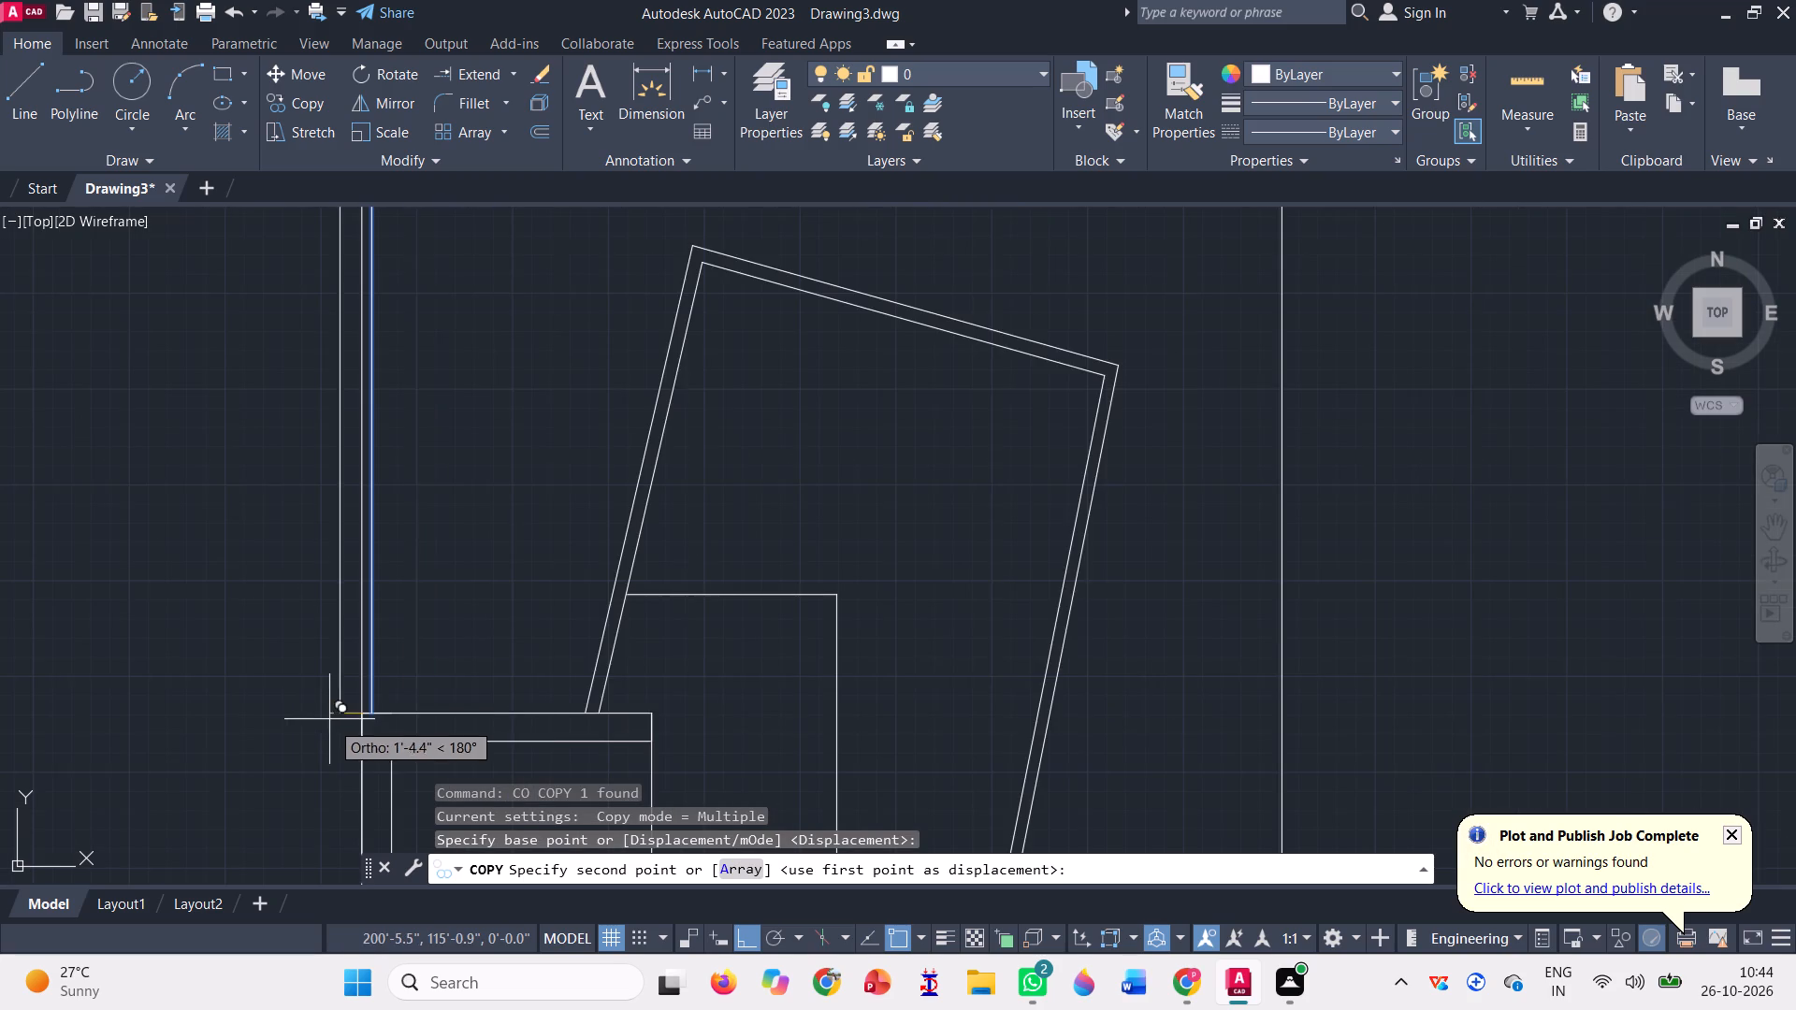
{"action": "scroll", "coordinate": [1298, 746], "scroll_direction": "up", "scroll_amount": 4}
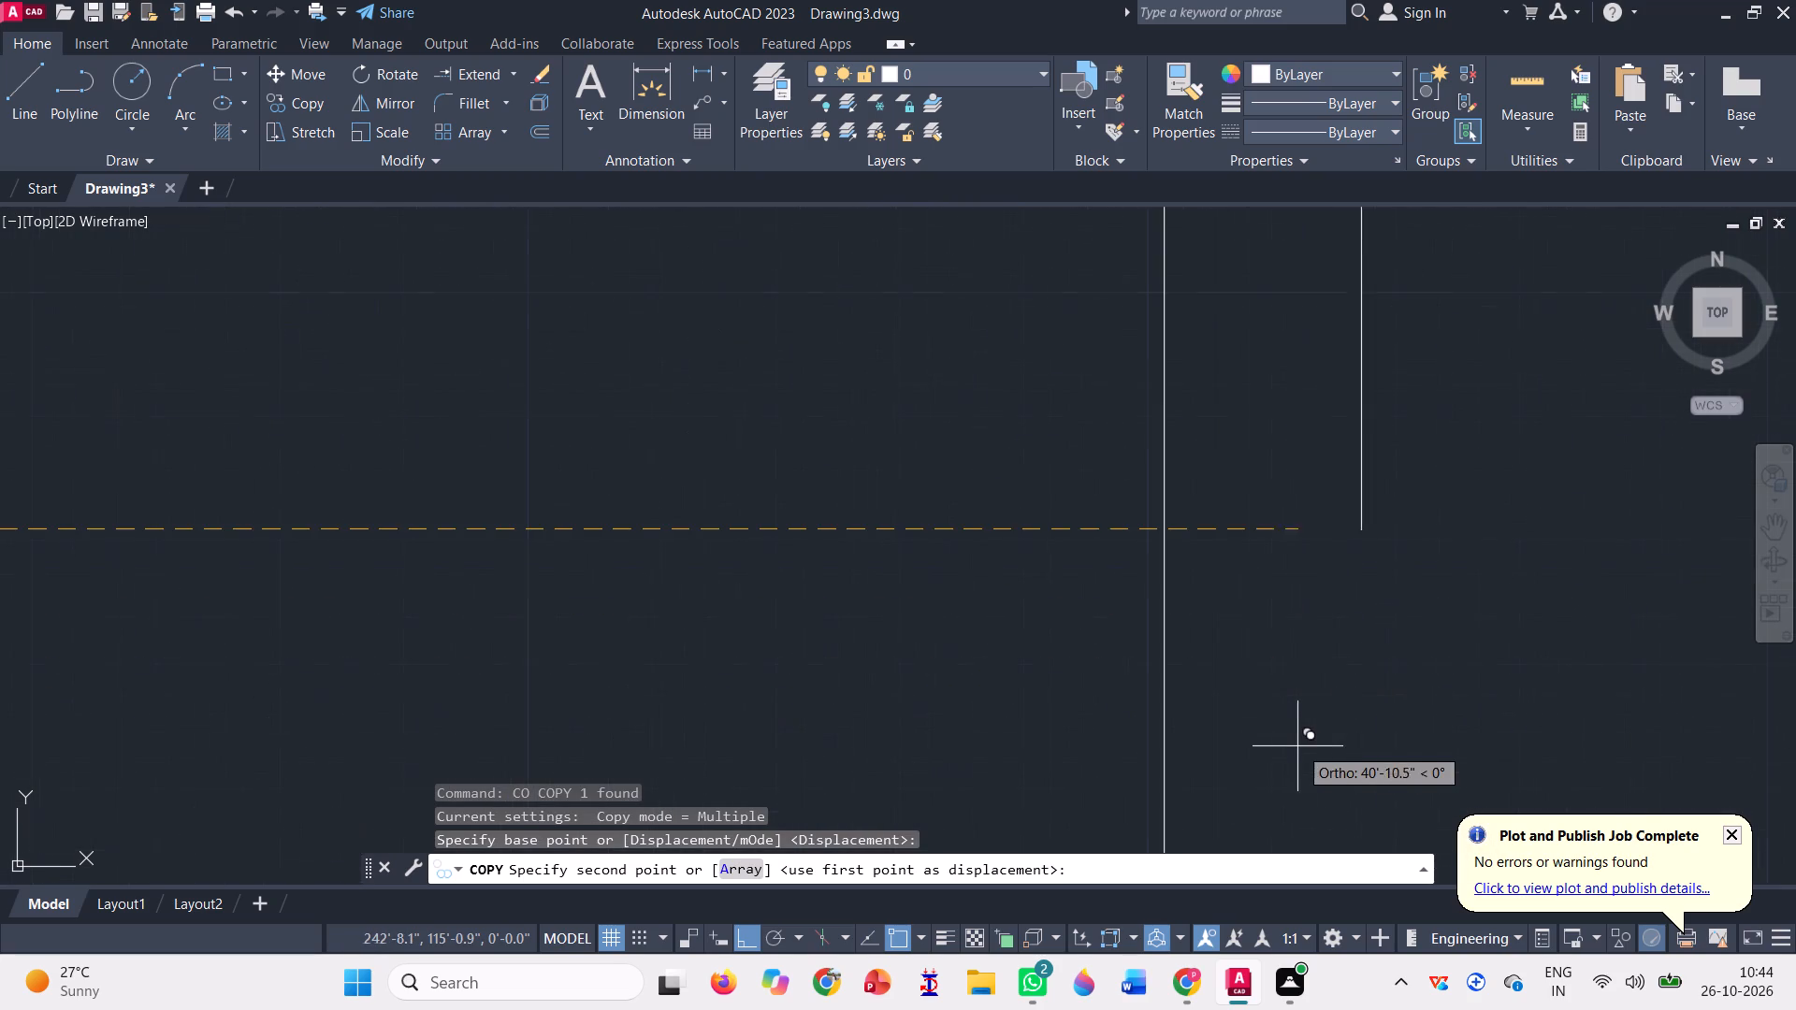
{"action": "left_click", "coordinate": [1168, 523]}
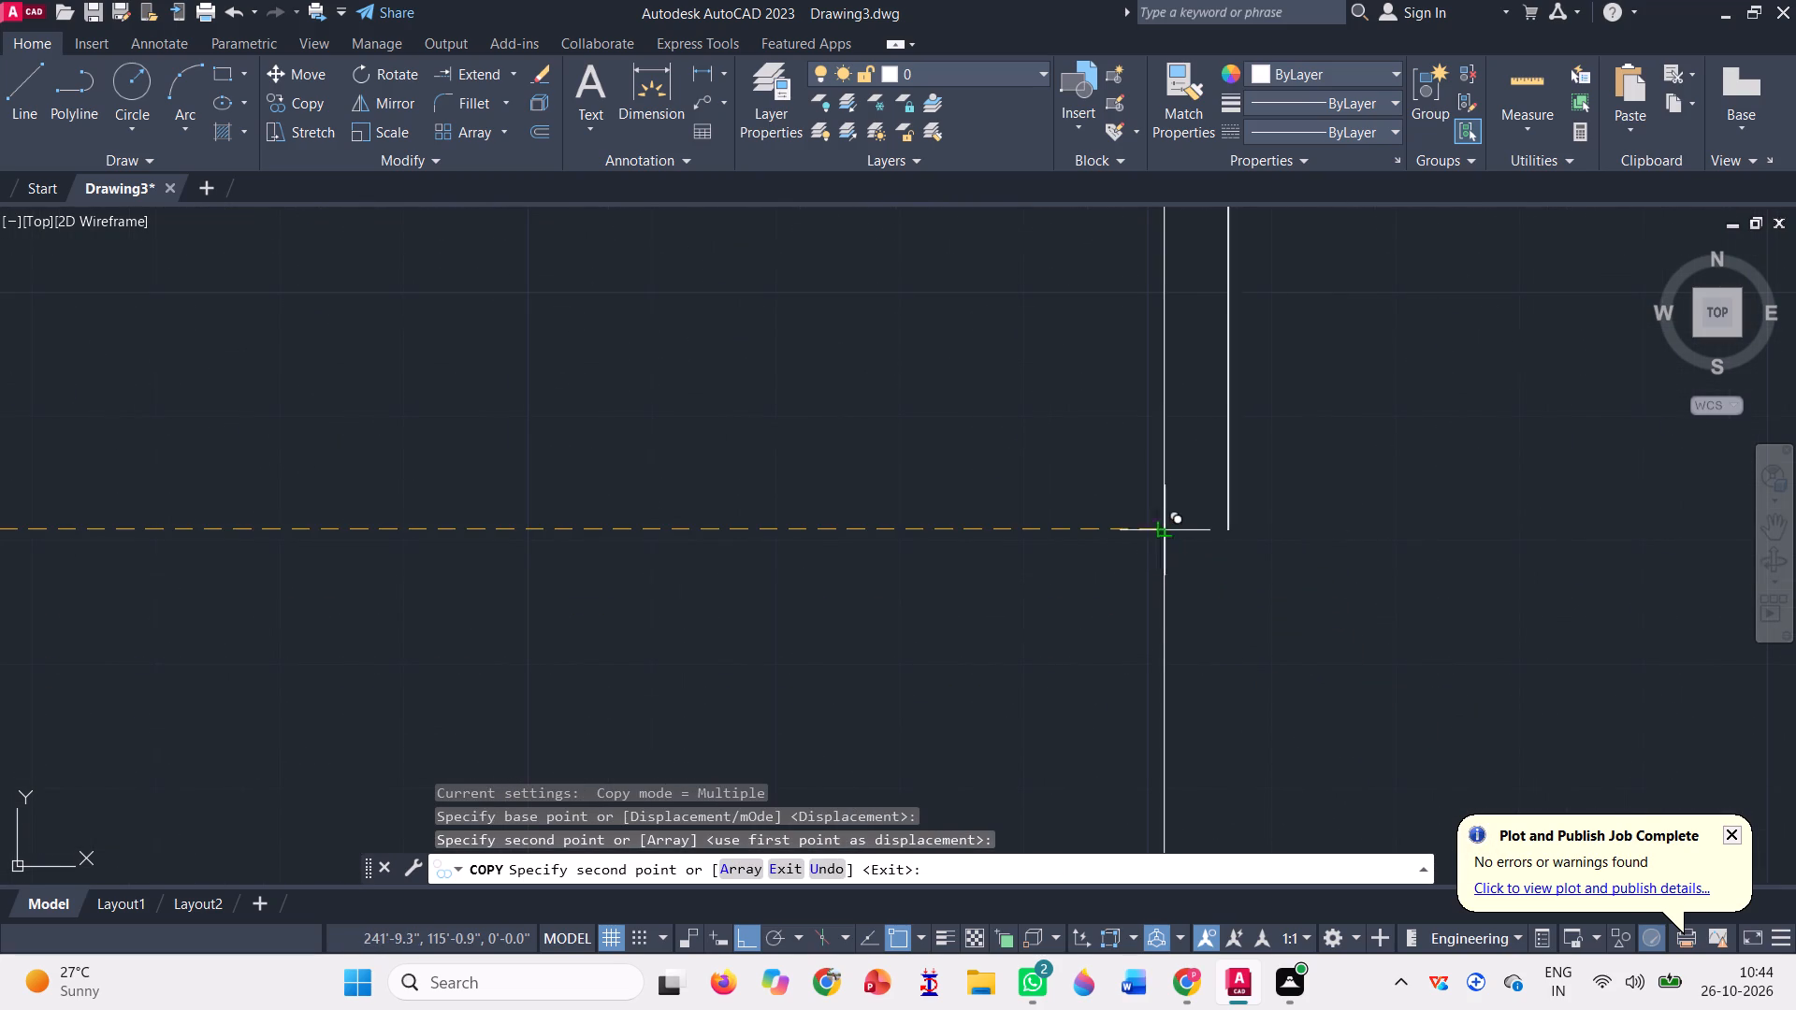
{"action": "scroll", "coordinate": [1065, 632], "scroll_direction": "down", "scroll_amount": 3}
{"action": "key", "text": "Escape"}
{"action": "scroll", "coordinate": [1052, 631], "scroll_direction": "down", "scroll_amount": 2}
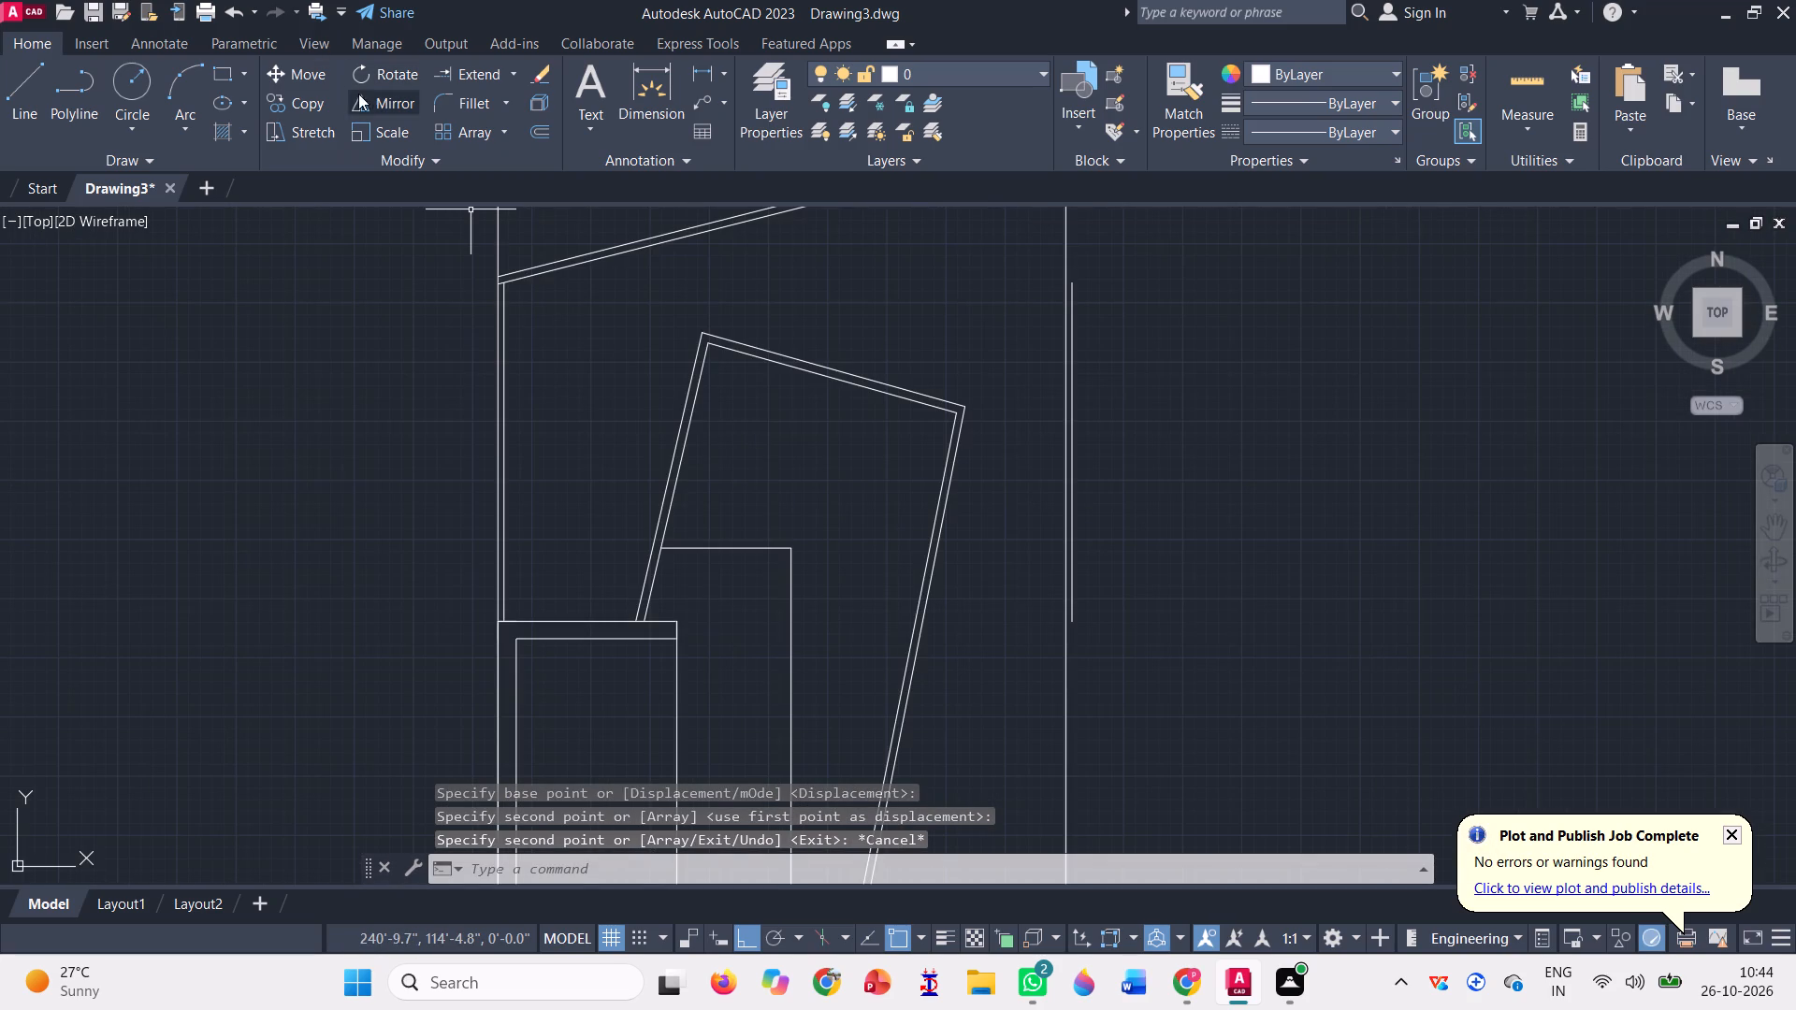
Start mirroring the copied vertical line just outside the east boundary, selecting it as the object.
{"action": "left_click", "coordinate": [363, 102]}
{"action": "scroll", "coordinate": [1085, 592], "scroll_direction": "up", "scroll_amount": 2}
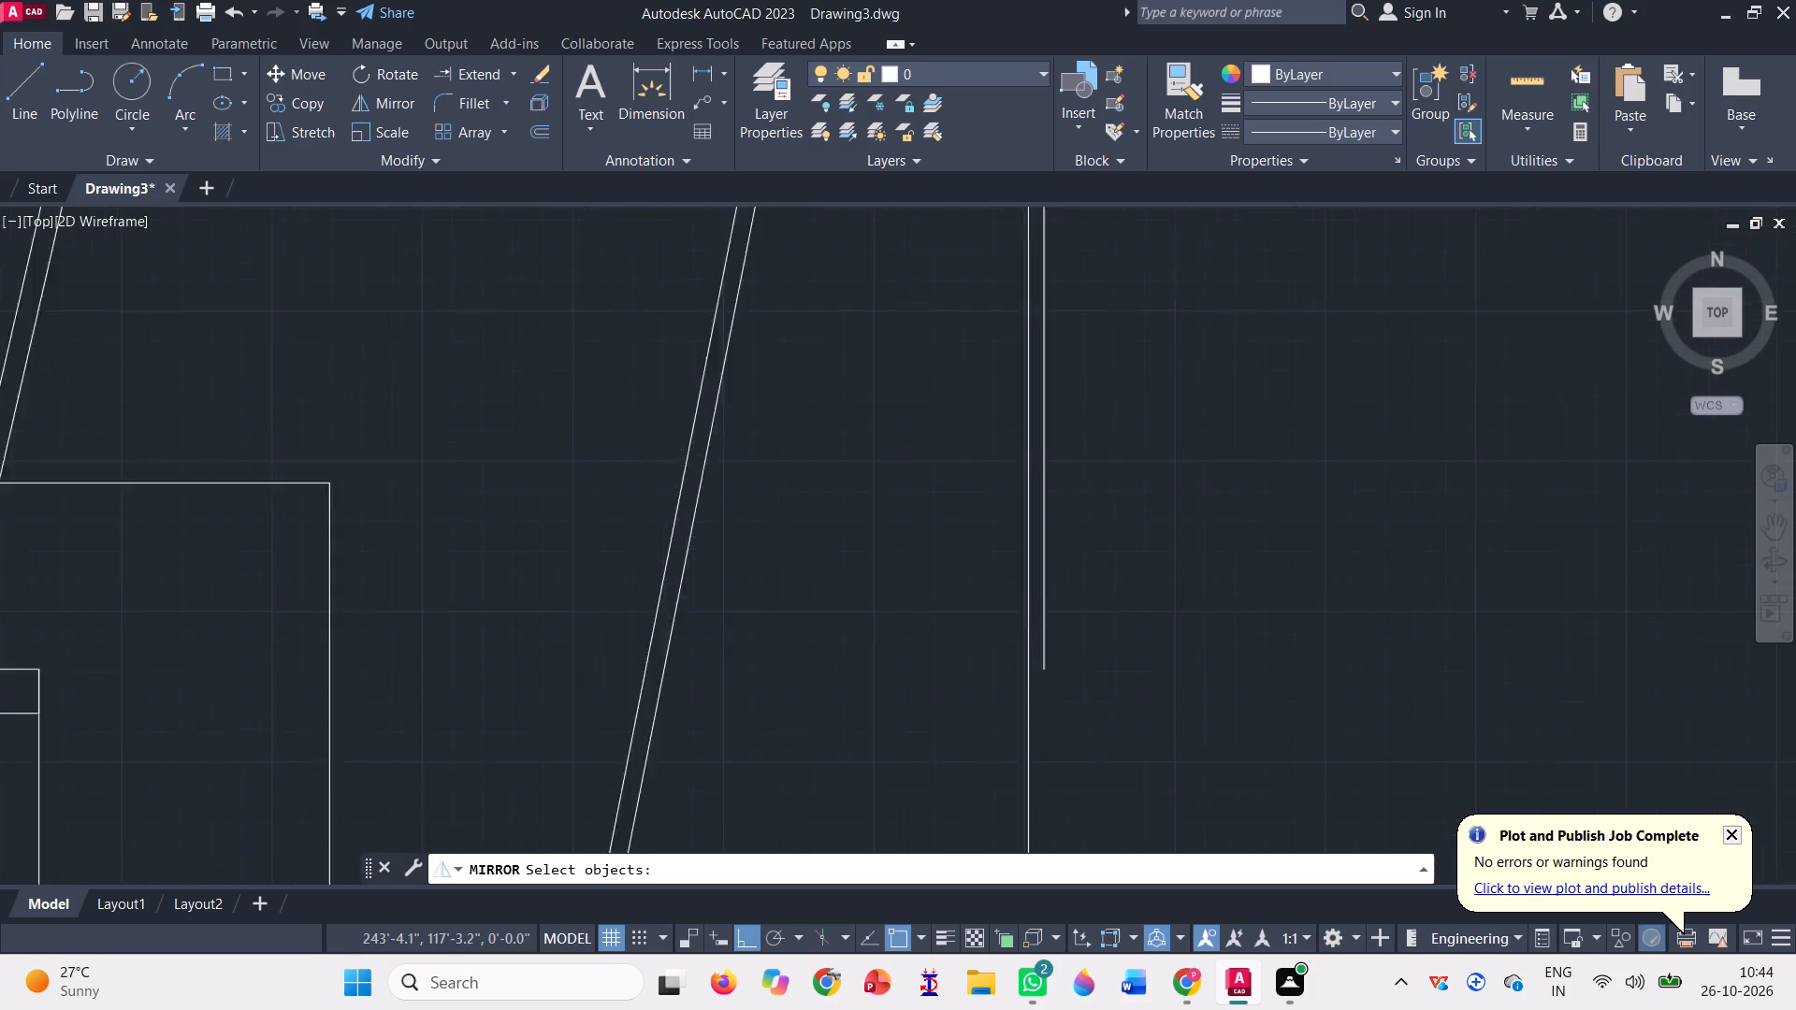
{"action": "scroll", "coordinate": [1085, 588], "scroll_direction": "up", "scroll_amount": 2}
{"action": "left_click", "coordinate": [970, 619]}
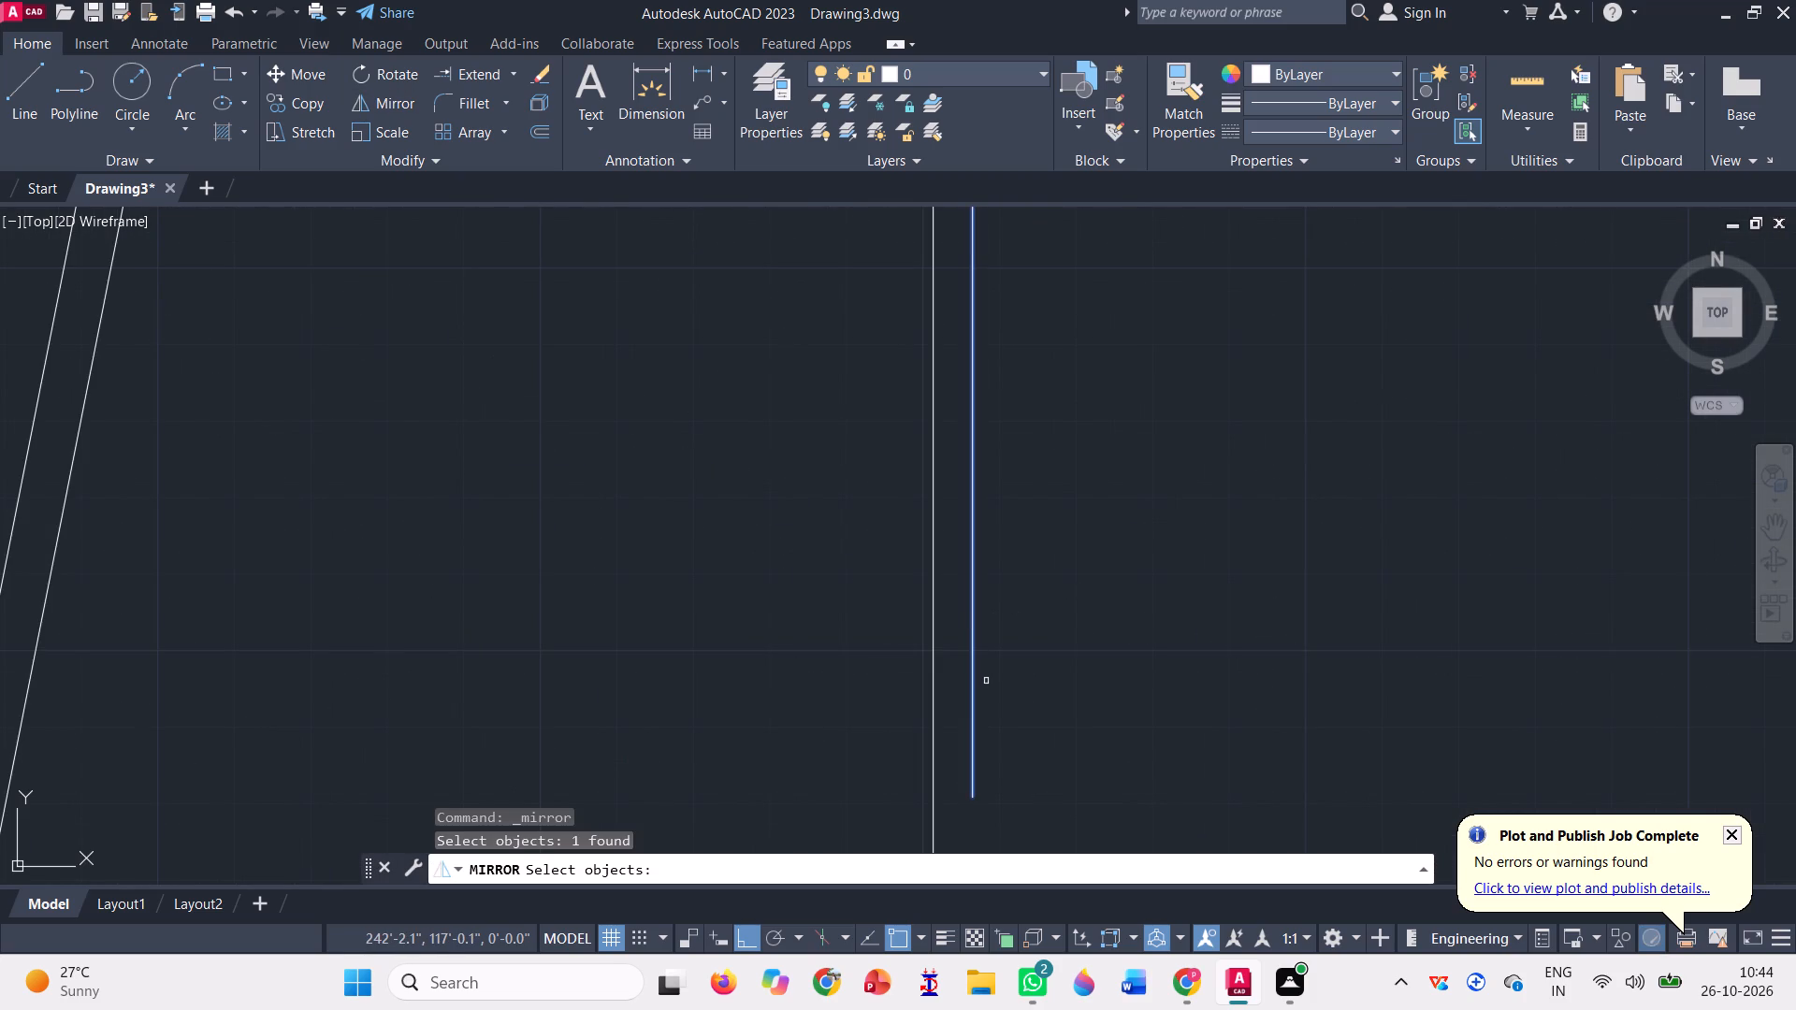
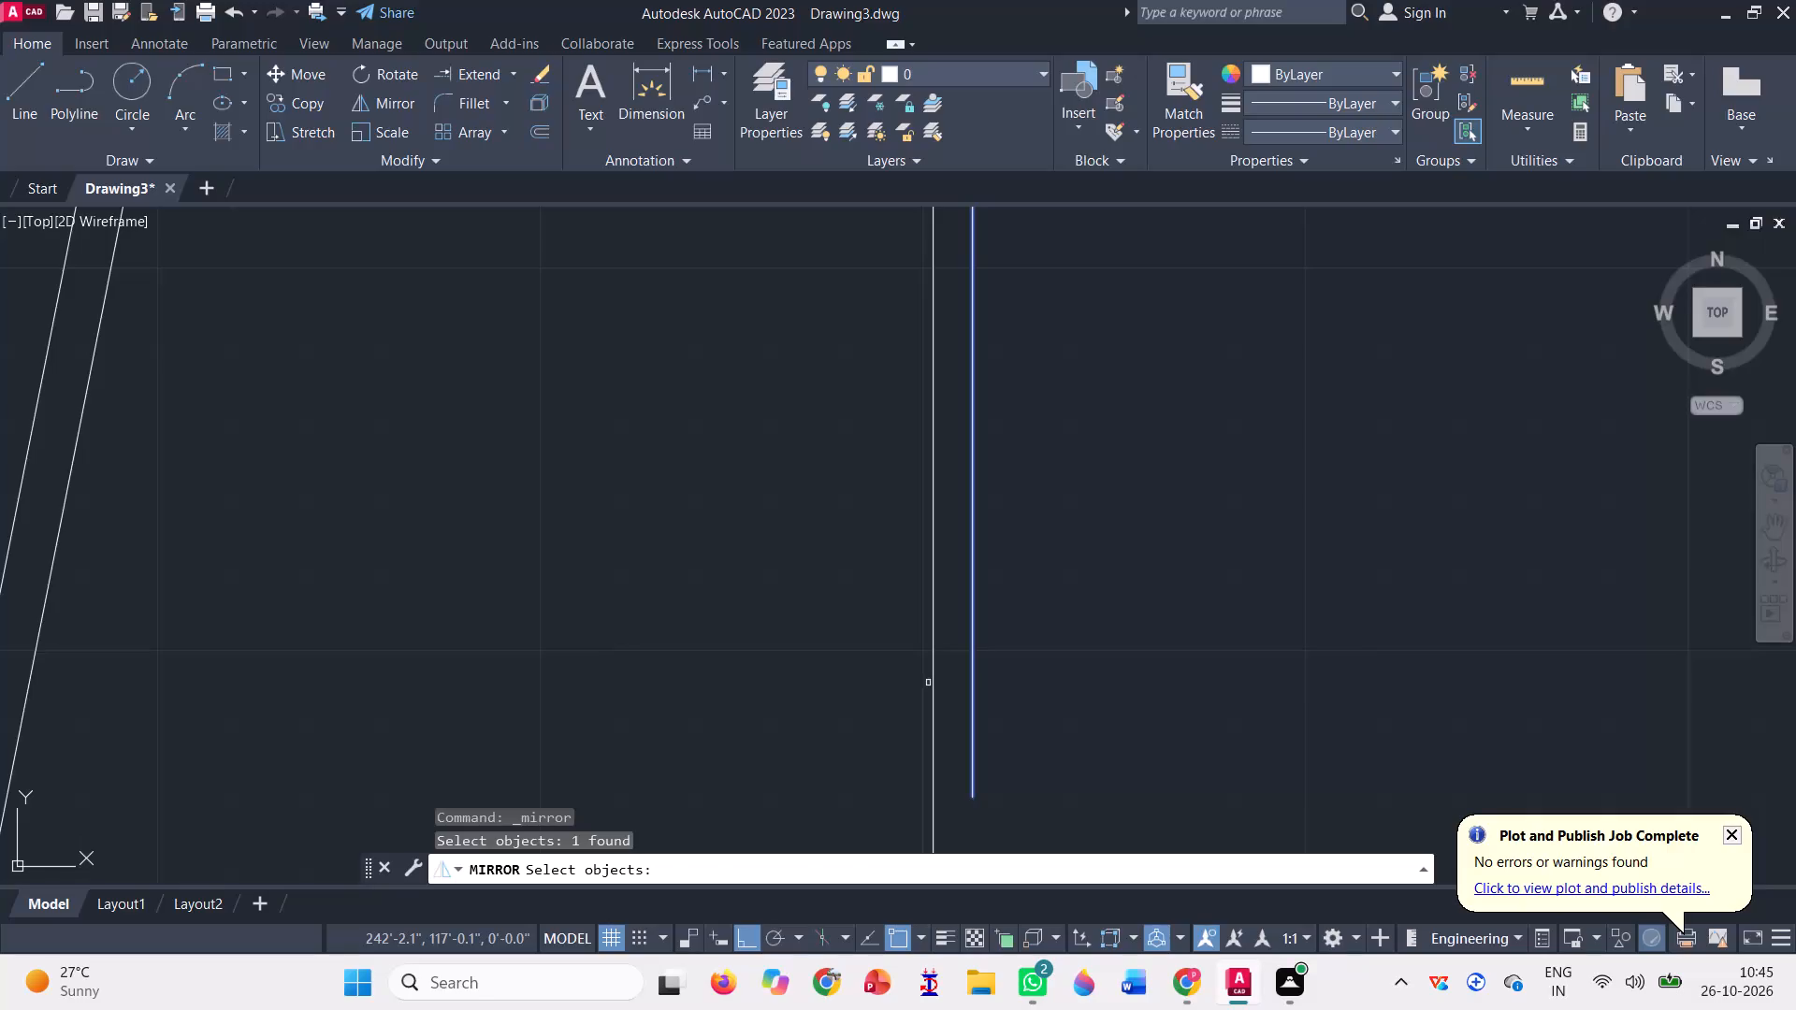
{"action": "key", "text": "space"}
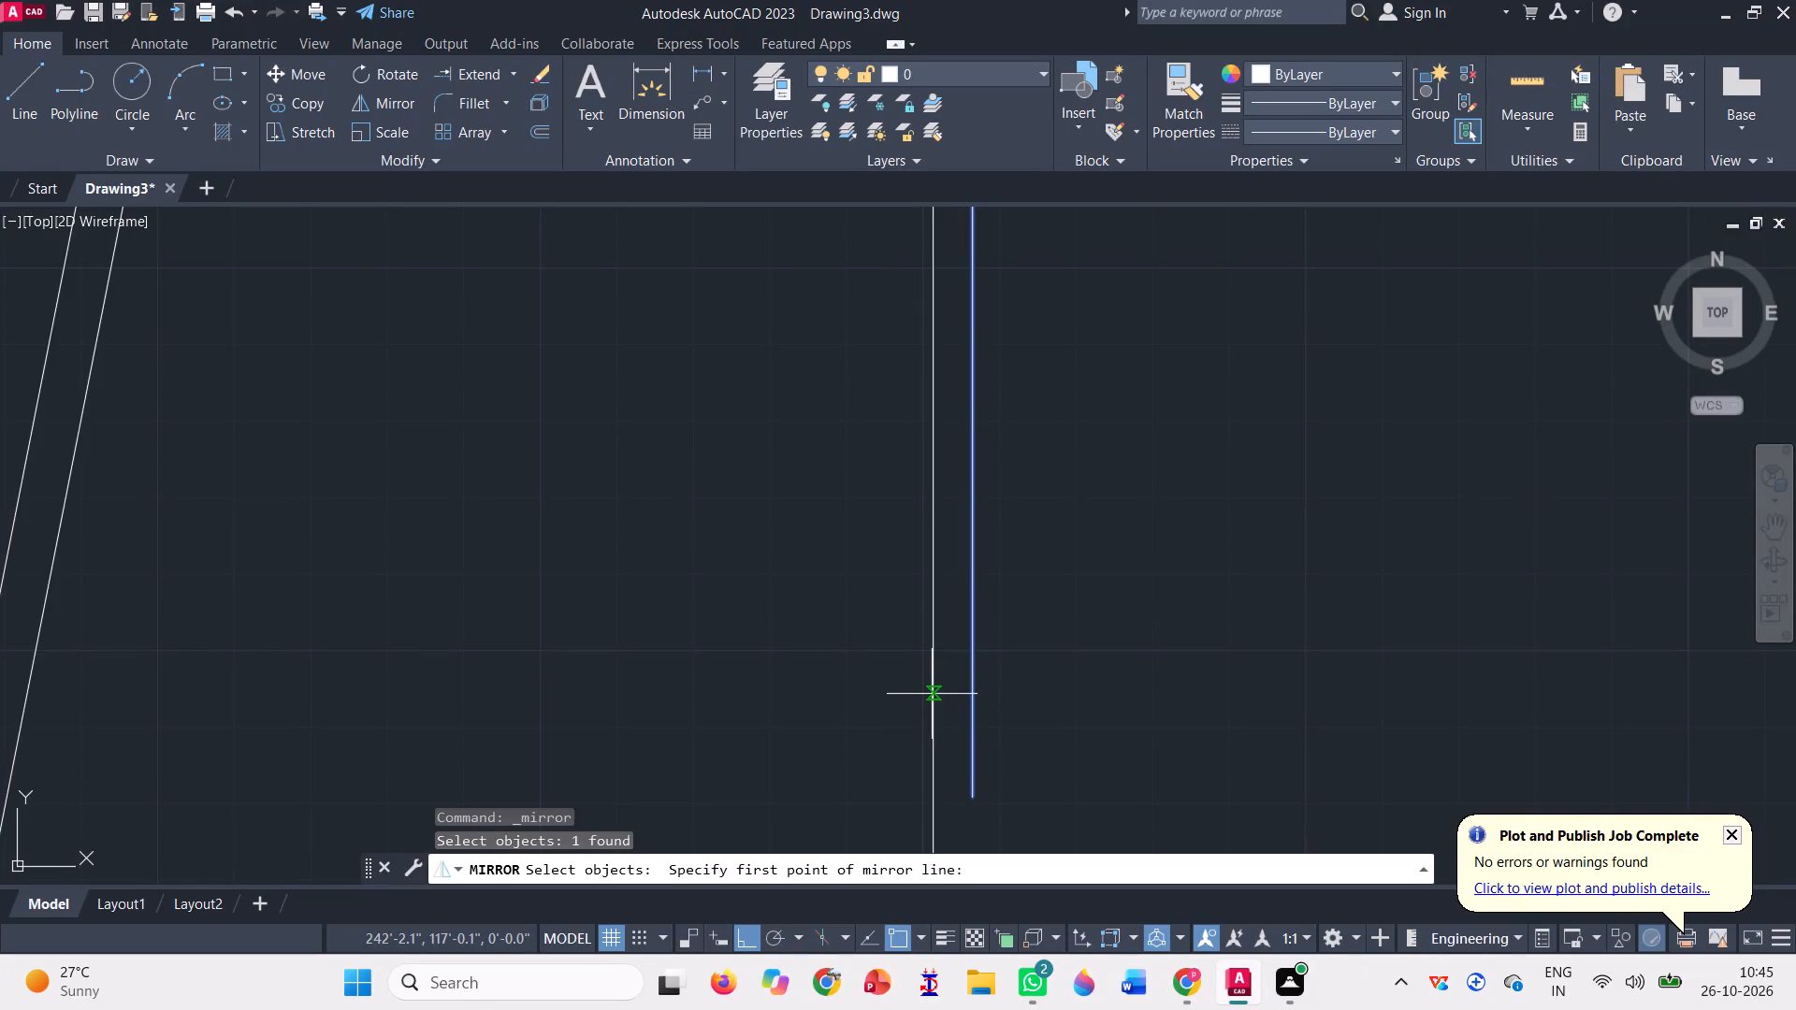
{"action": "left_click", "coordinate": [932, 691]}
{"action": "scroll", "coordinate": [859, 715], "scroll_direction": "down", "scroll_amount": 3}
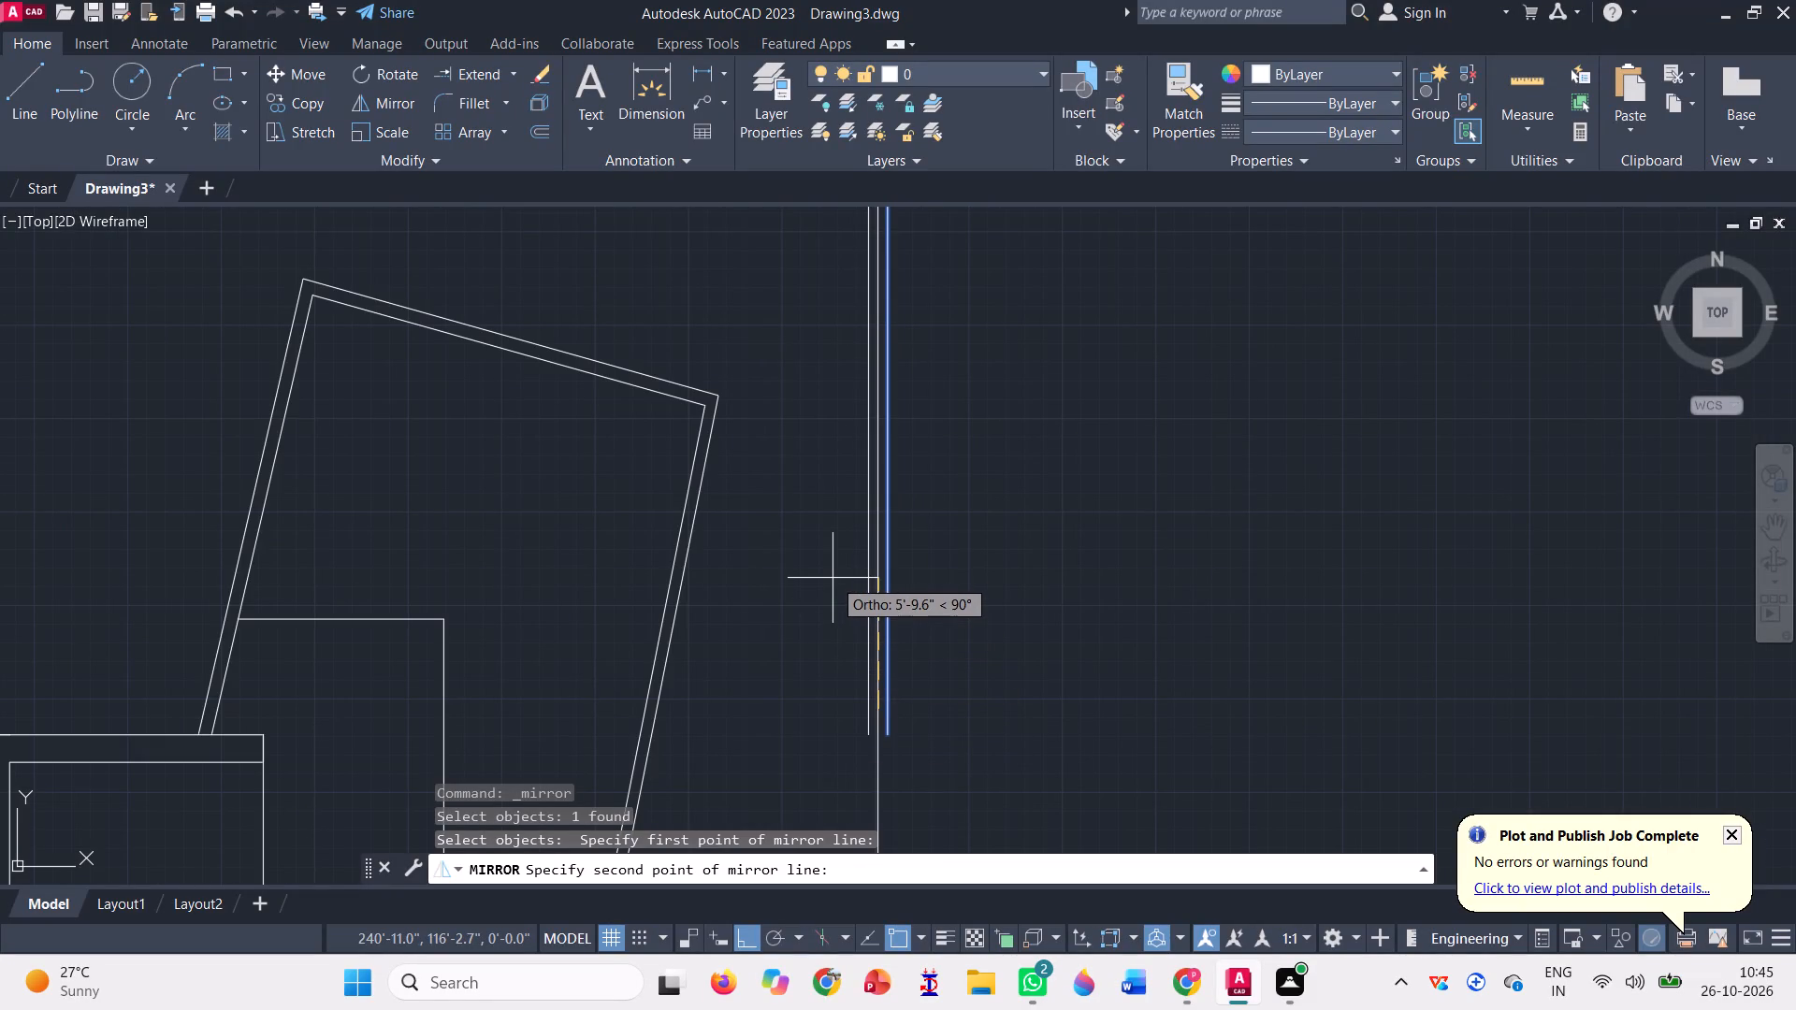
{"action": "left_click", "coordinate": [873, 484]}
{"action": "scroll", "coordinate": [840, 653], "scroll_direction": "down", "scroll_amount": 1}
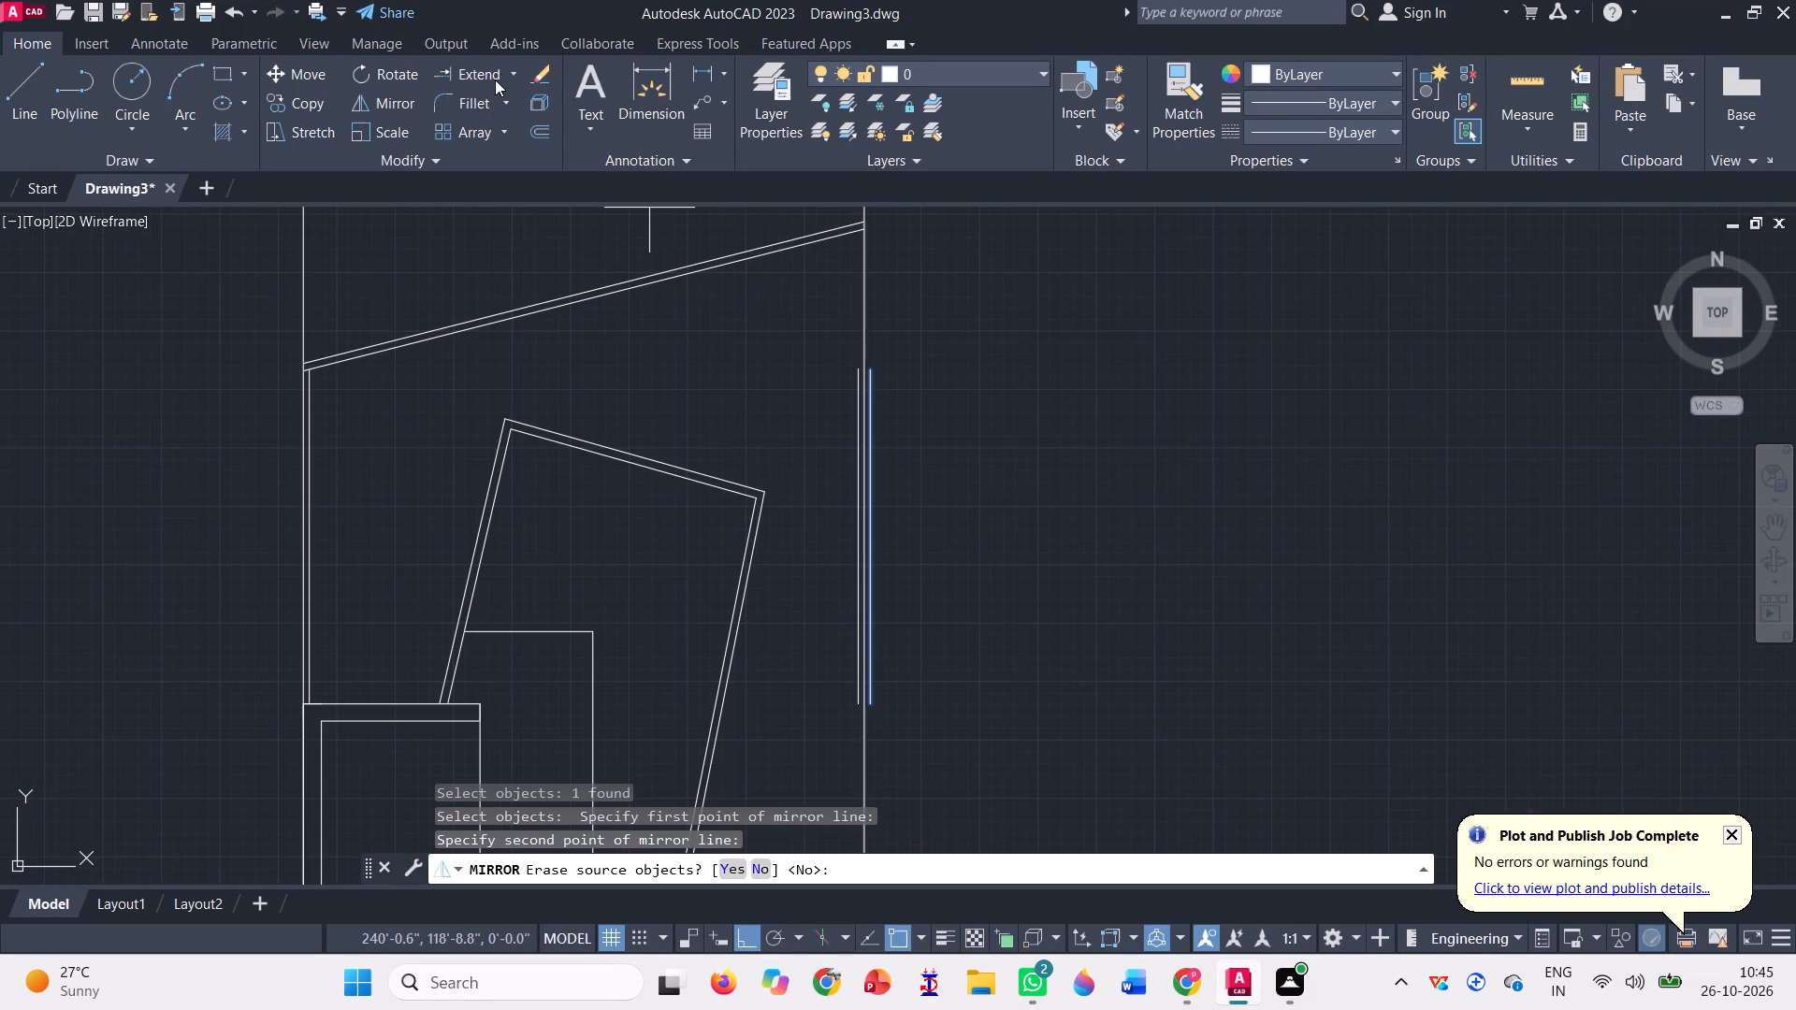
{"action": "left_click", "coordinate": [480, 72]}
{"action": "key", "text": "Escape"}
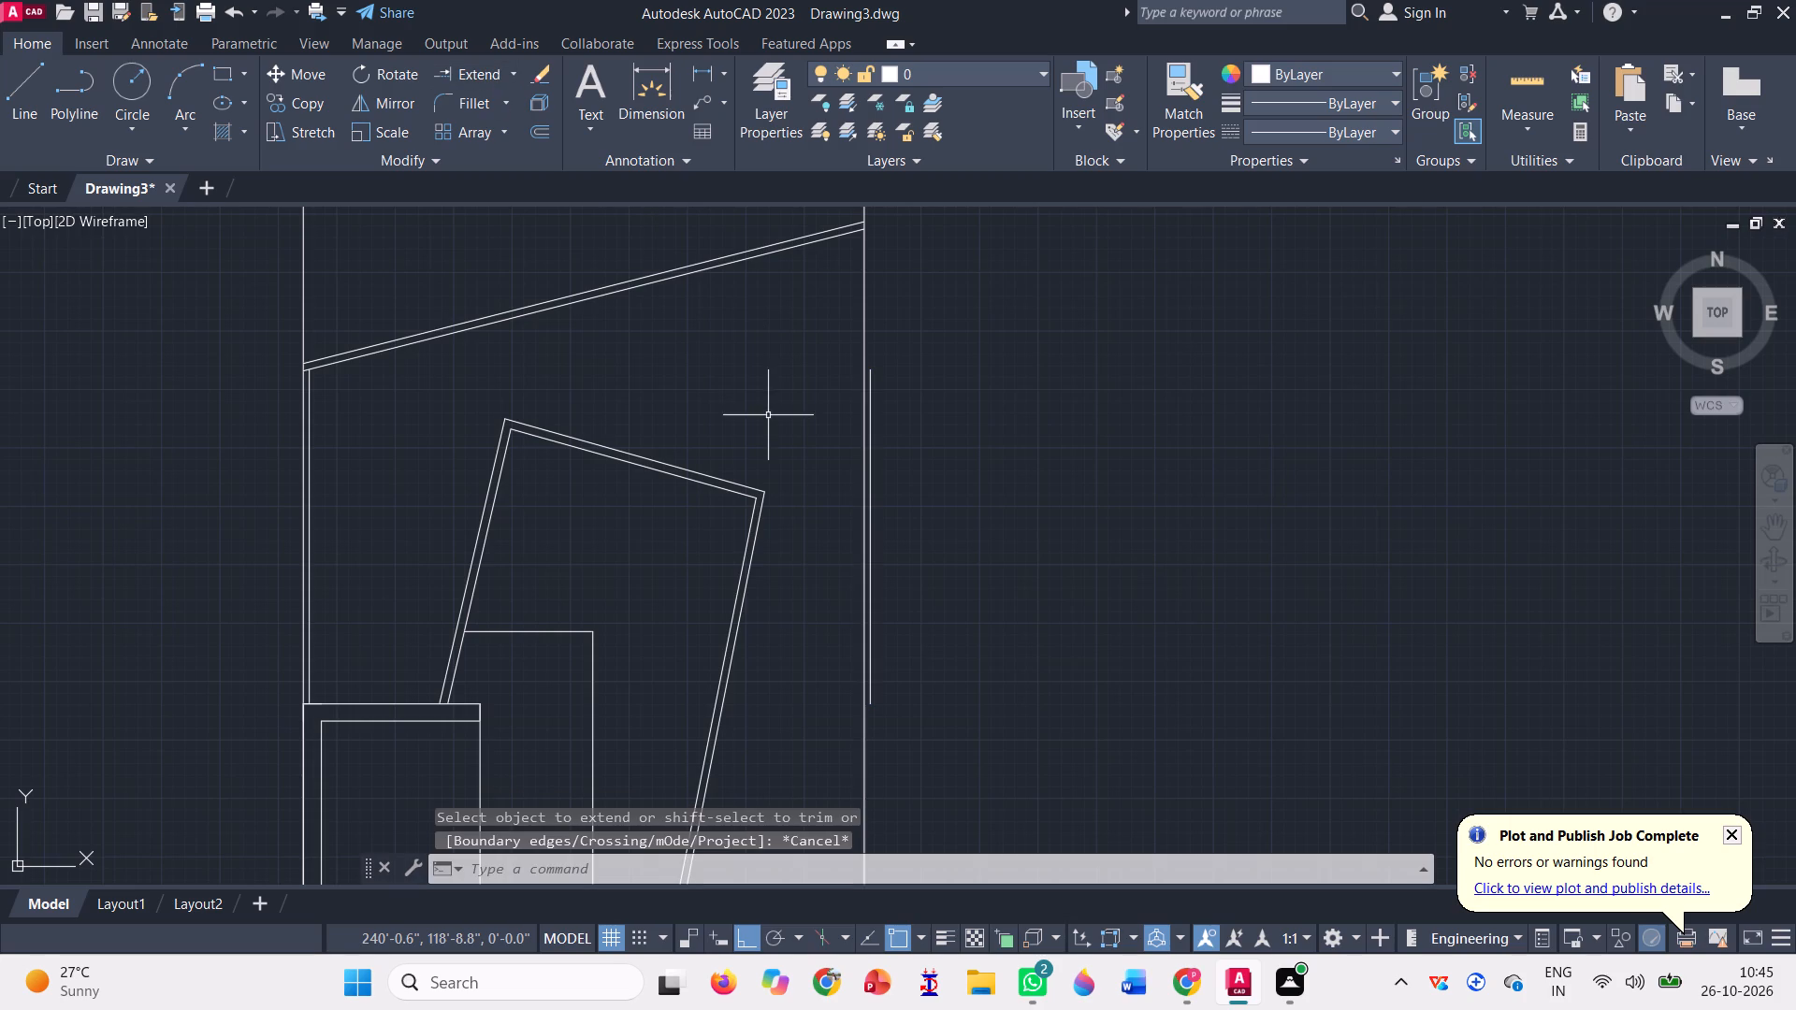
Mirror the vertical line just outside the east boundary about that boundary to its inner side, keeping the source line.
{"action": "left_click", "coordinate": [393, 101]}
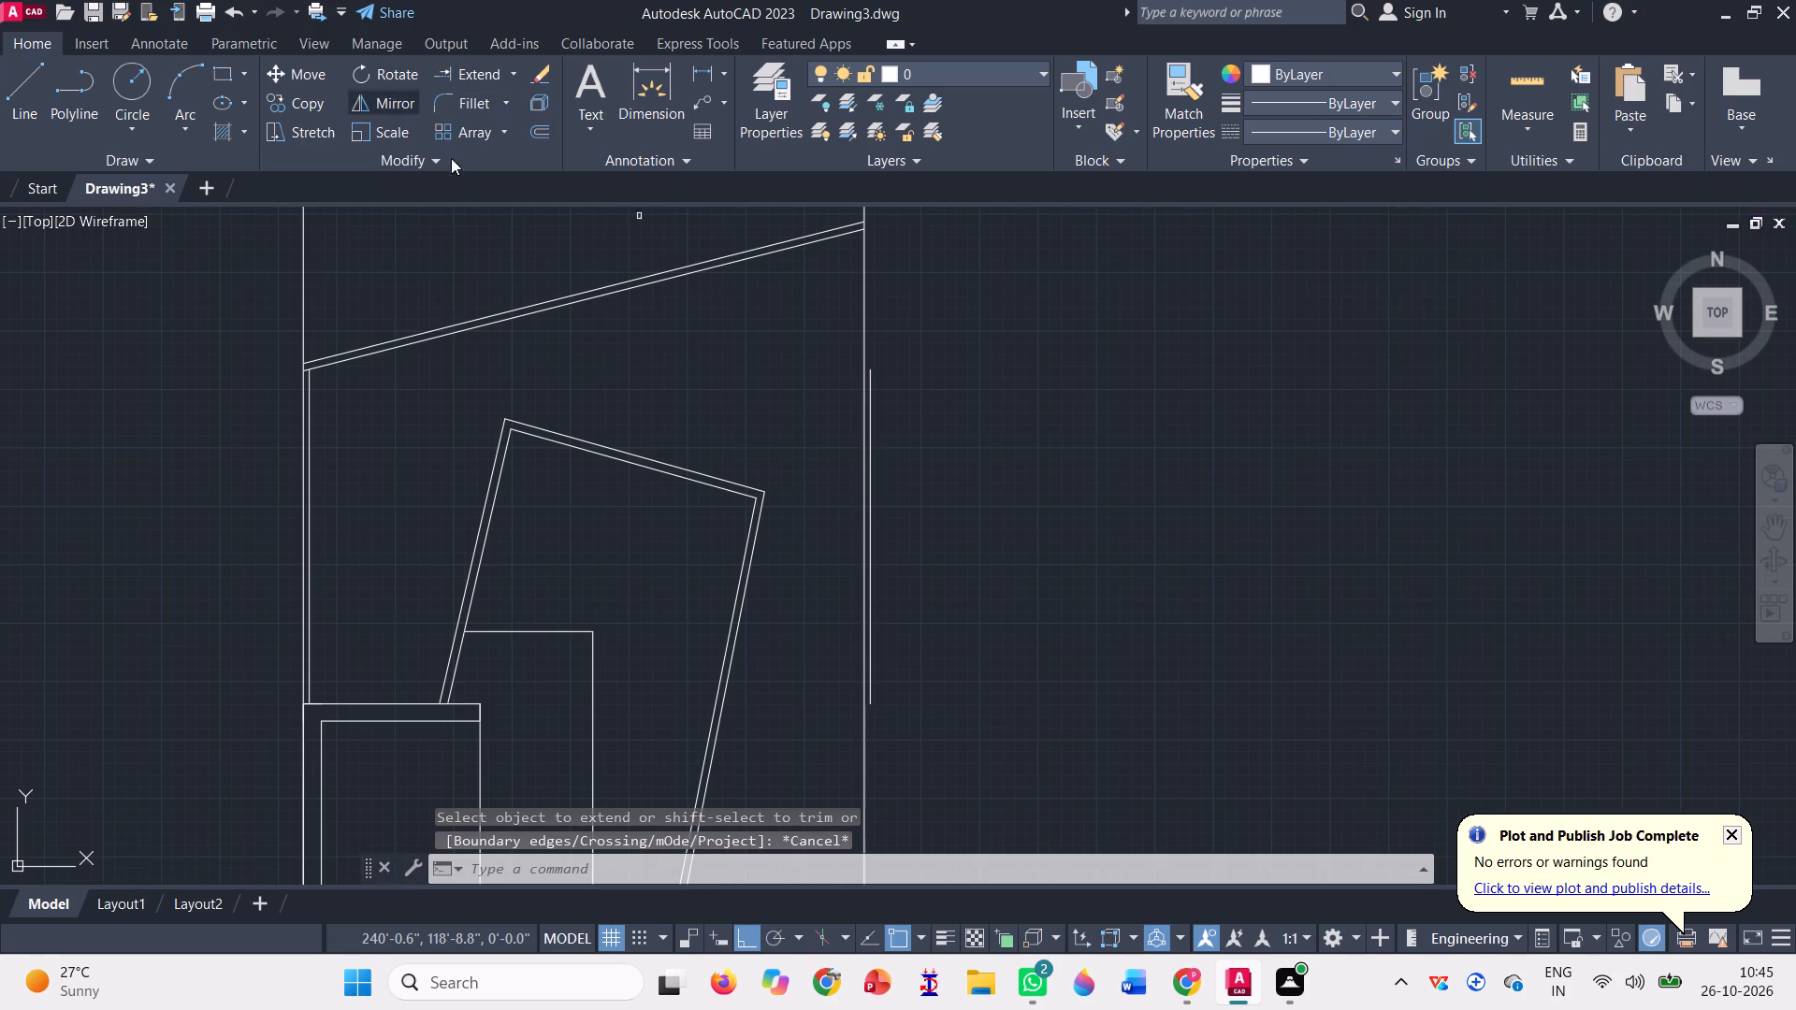
{"action": "scroll", "coordinate": [863, 599], "scroll_direction": "up", "scroll_amount": 1}
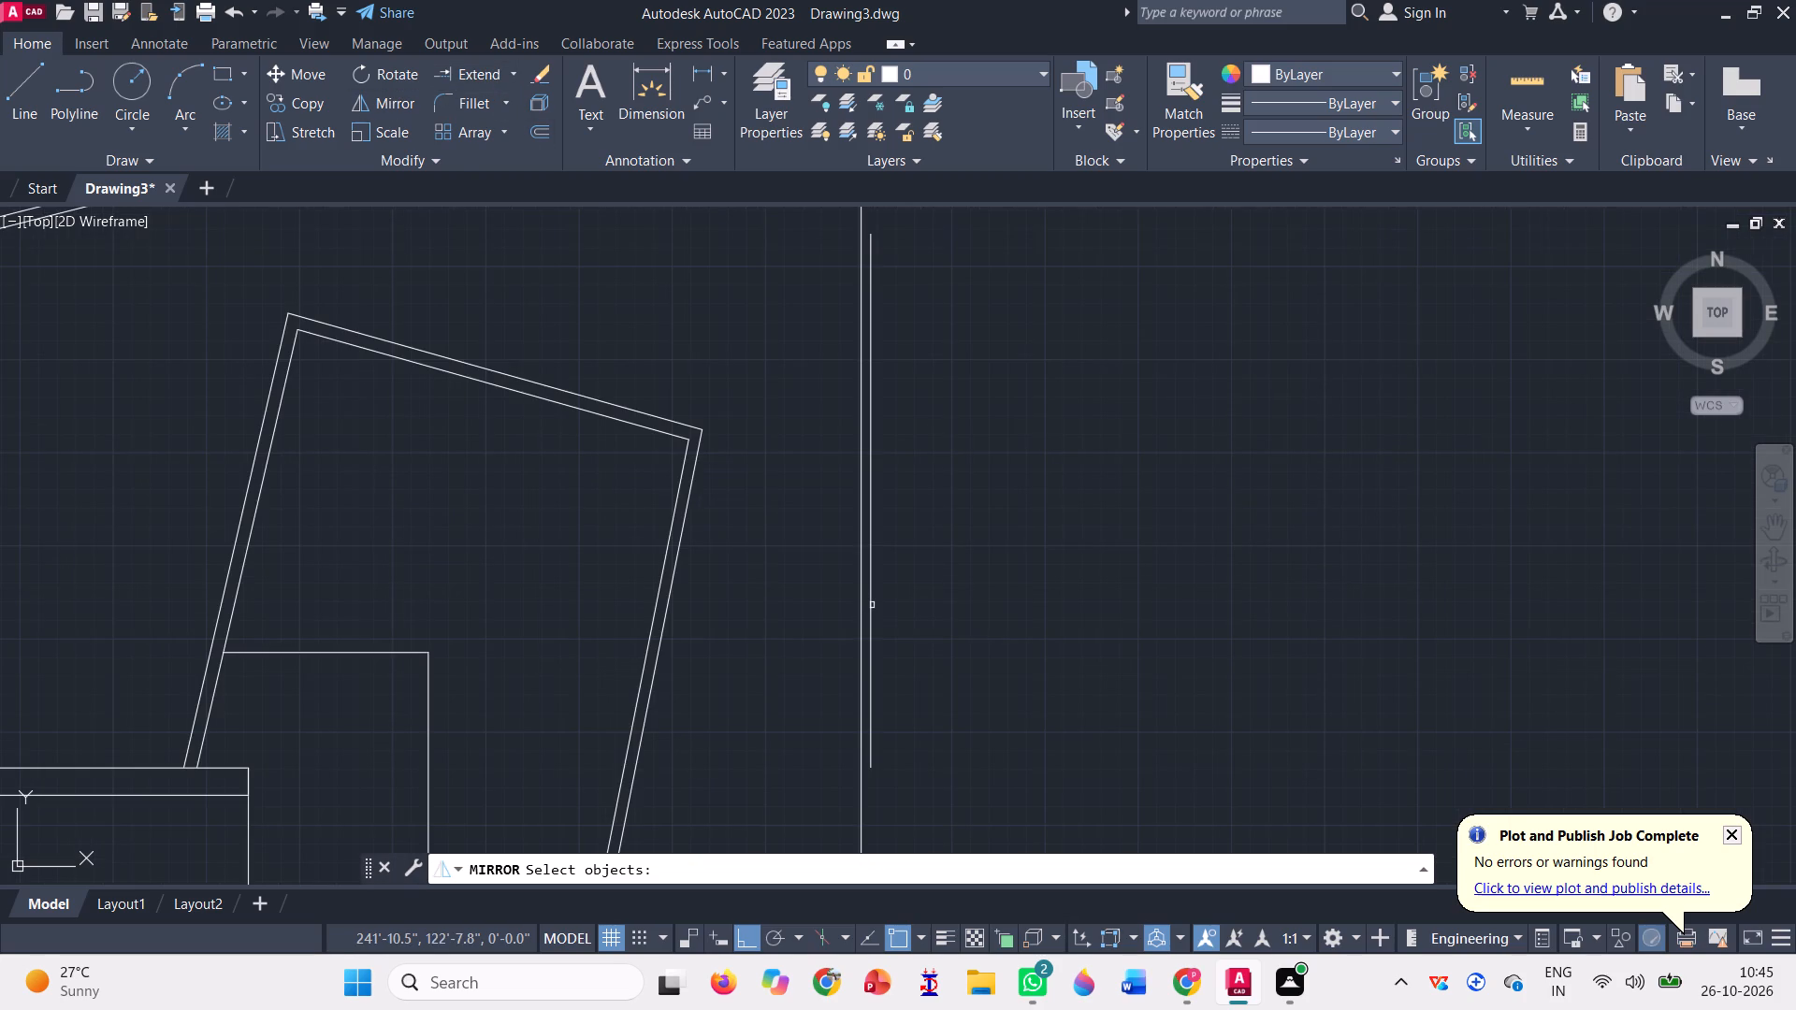
{"action": "left_click", "coordinate": [875, 607]}
{"action": "left_click", "coordinate": [866, 606]}
{"action": "scroll", "coordinate": [797, 584], "scroll_direction": "down", "scroll_amount": 2}
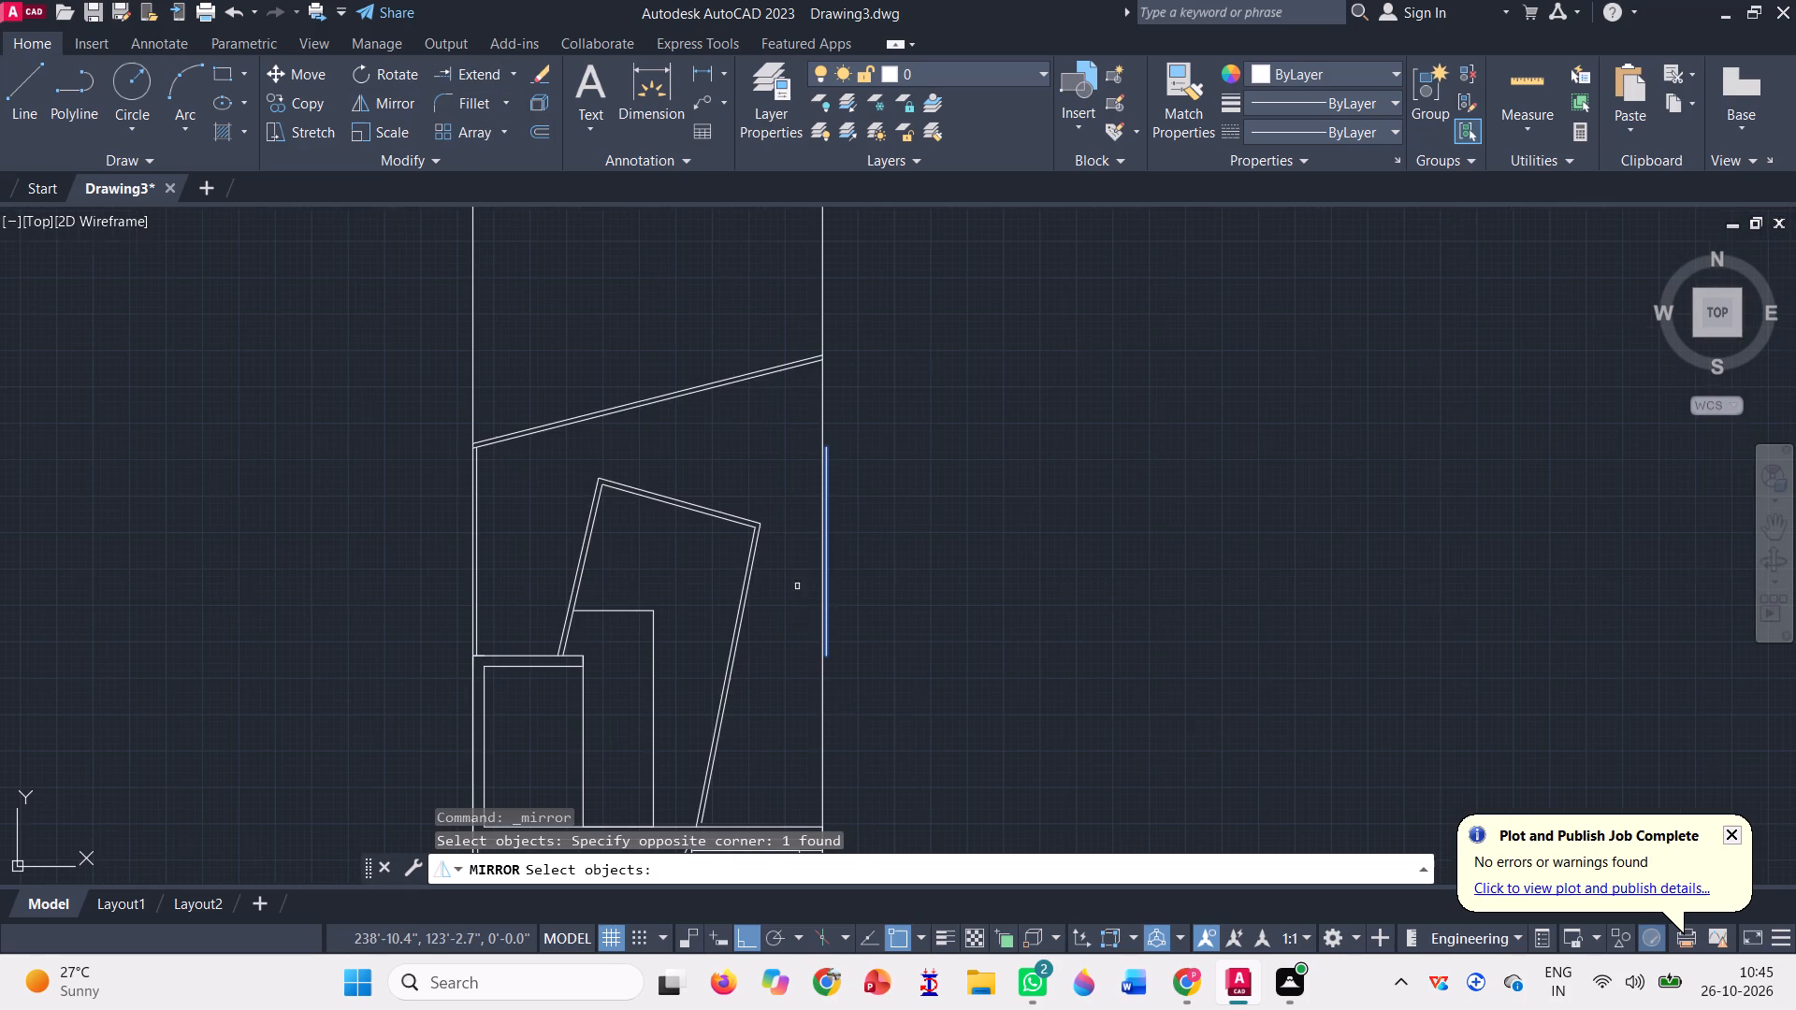
{"action": "key", "text": "space"}
{"action": "scroll", "coordinate": [767, 633], "scroll_direction": "down", "scroll_amount": 2}
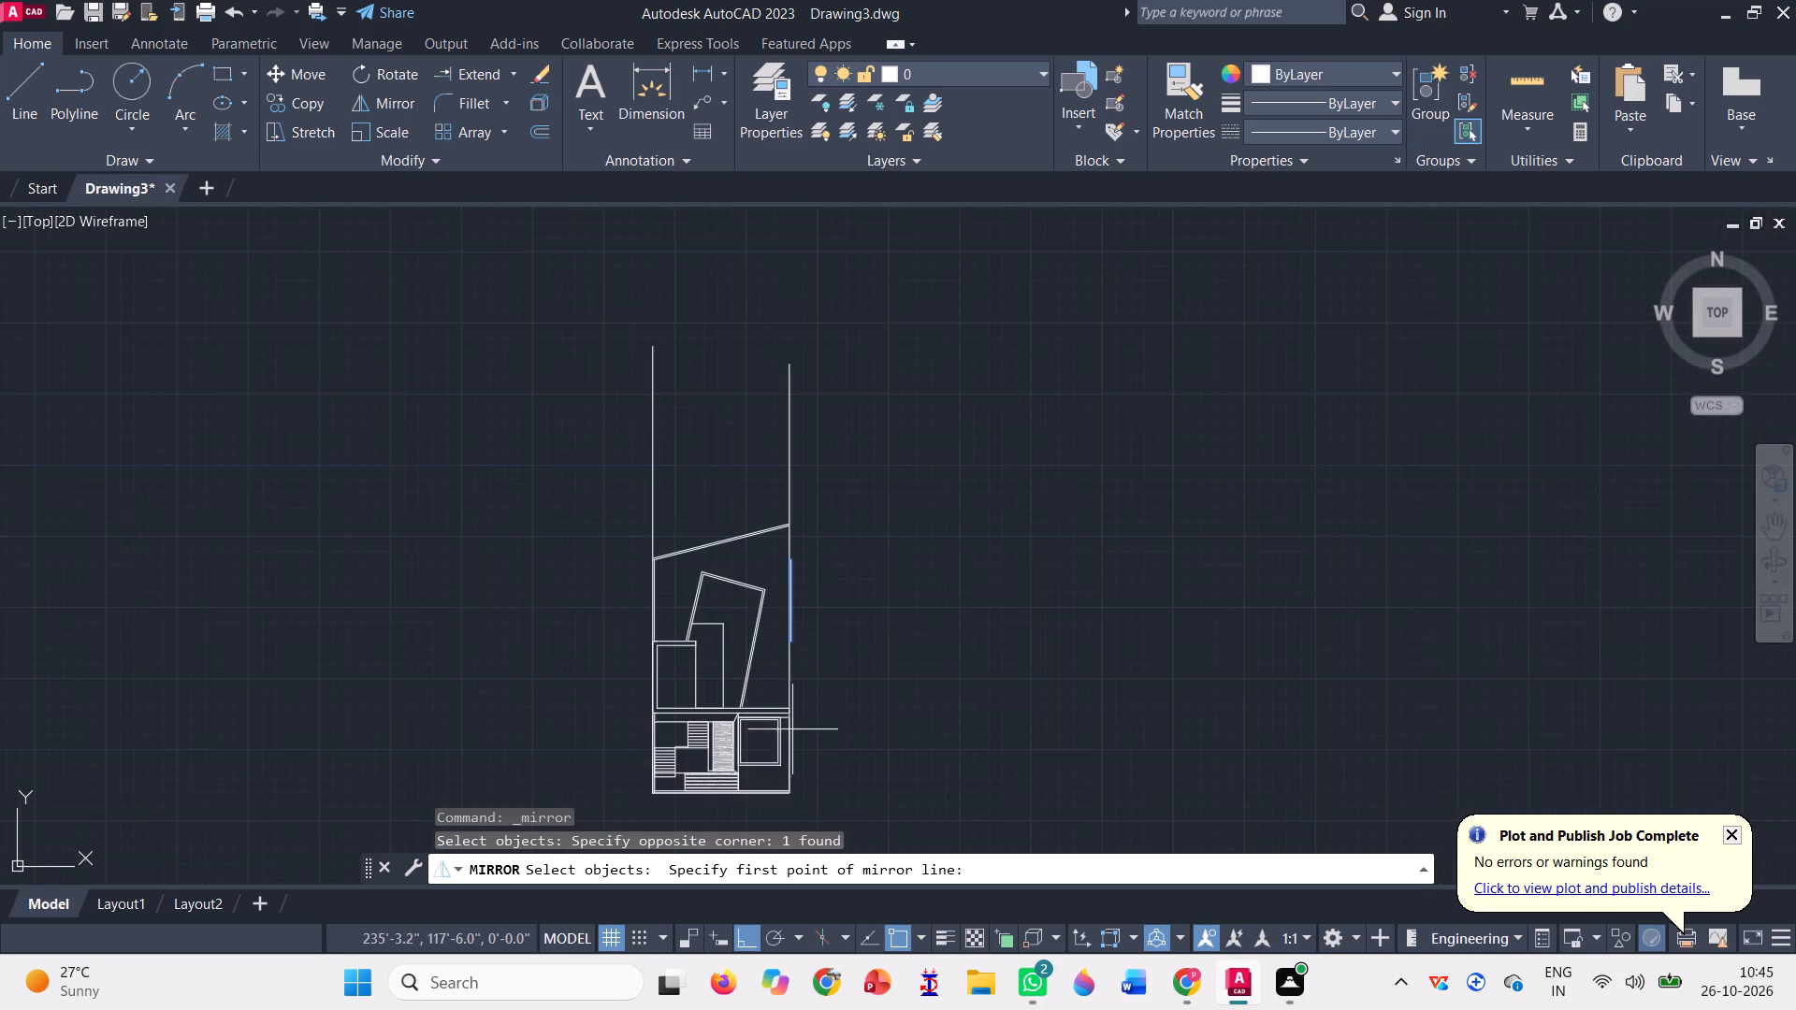
{"action": "scroll", "coordinate": [760, 693], "scroll_direction": "up", "scroll_amount": 4}
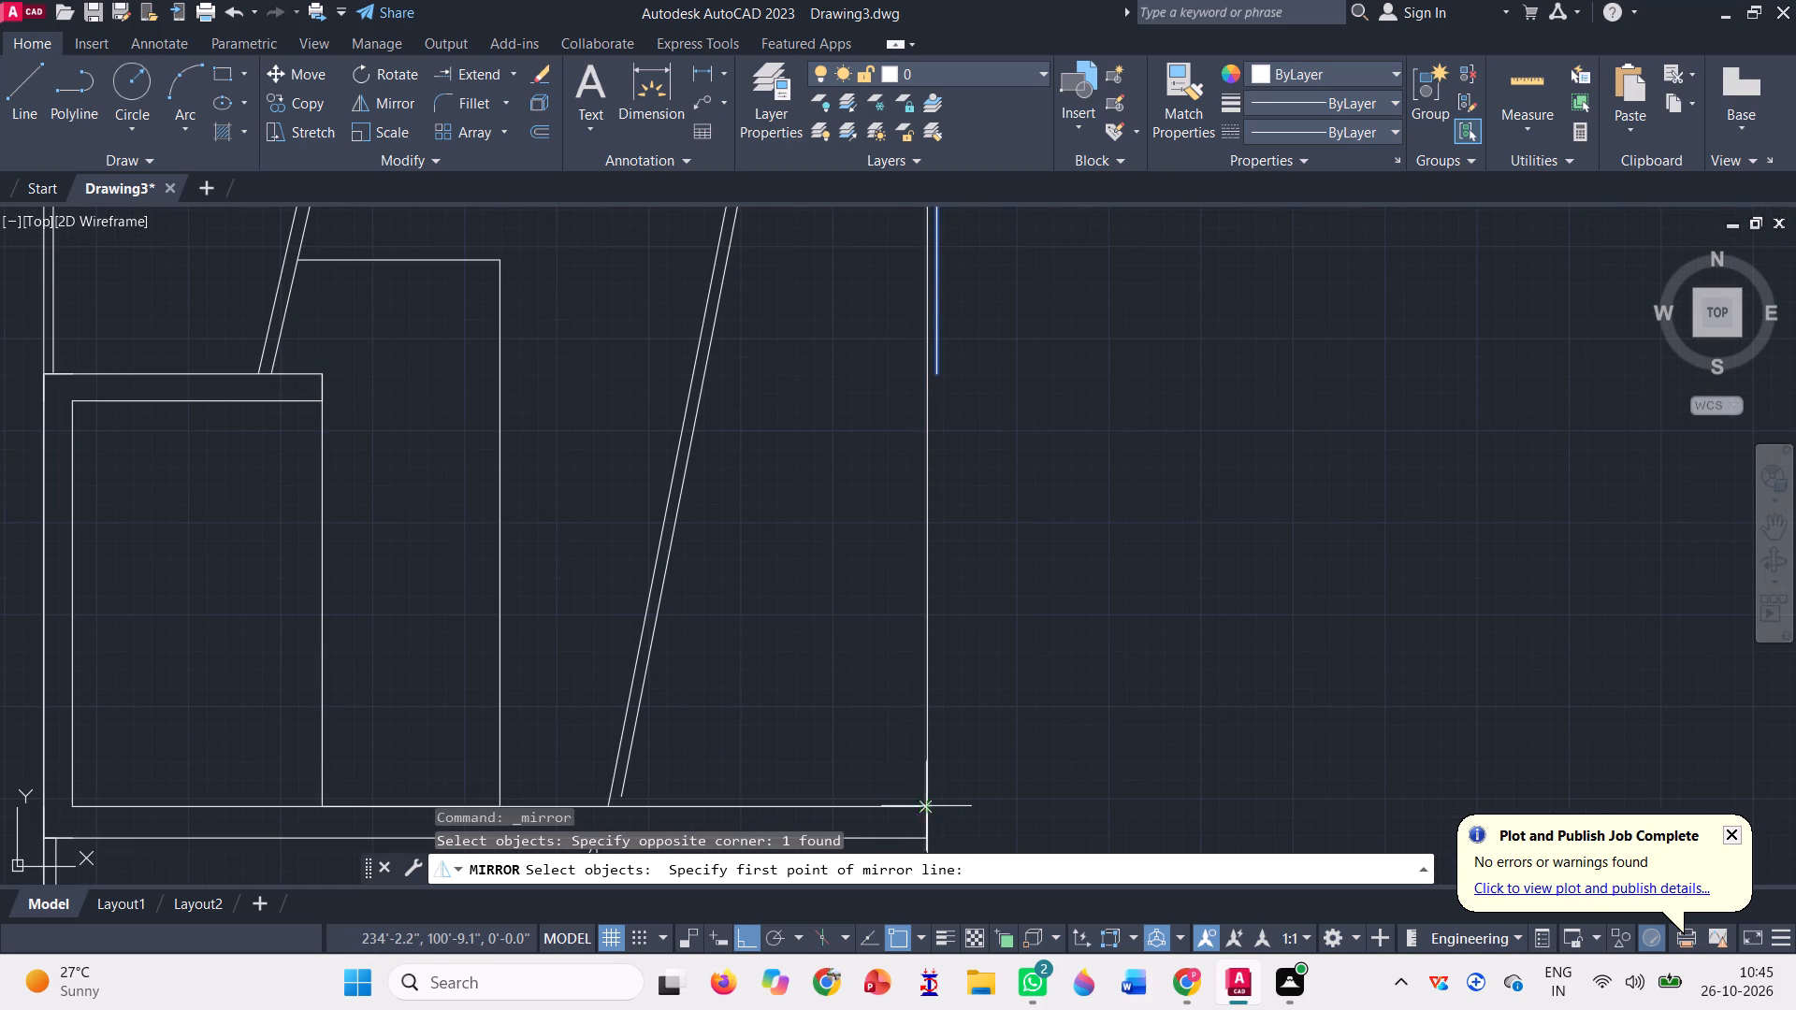
{"action": "left_click", "coordinate": [926, 805]}
{"action": "left_click", "coordinate": [931, 487]}
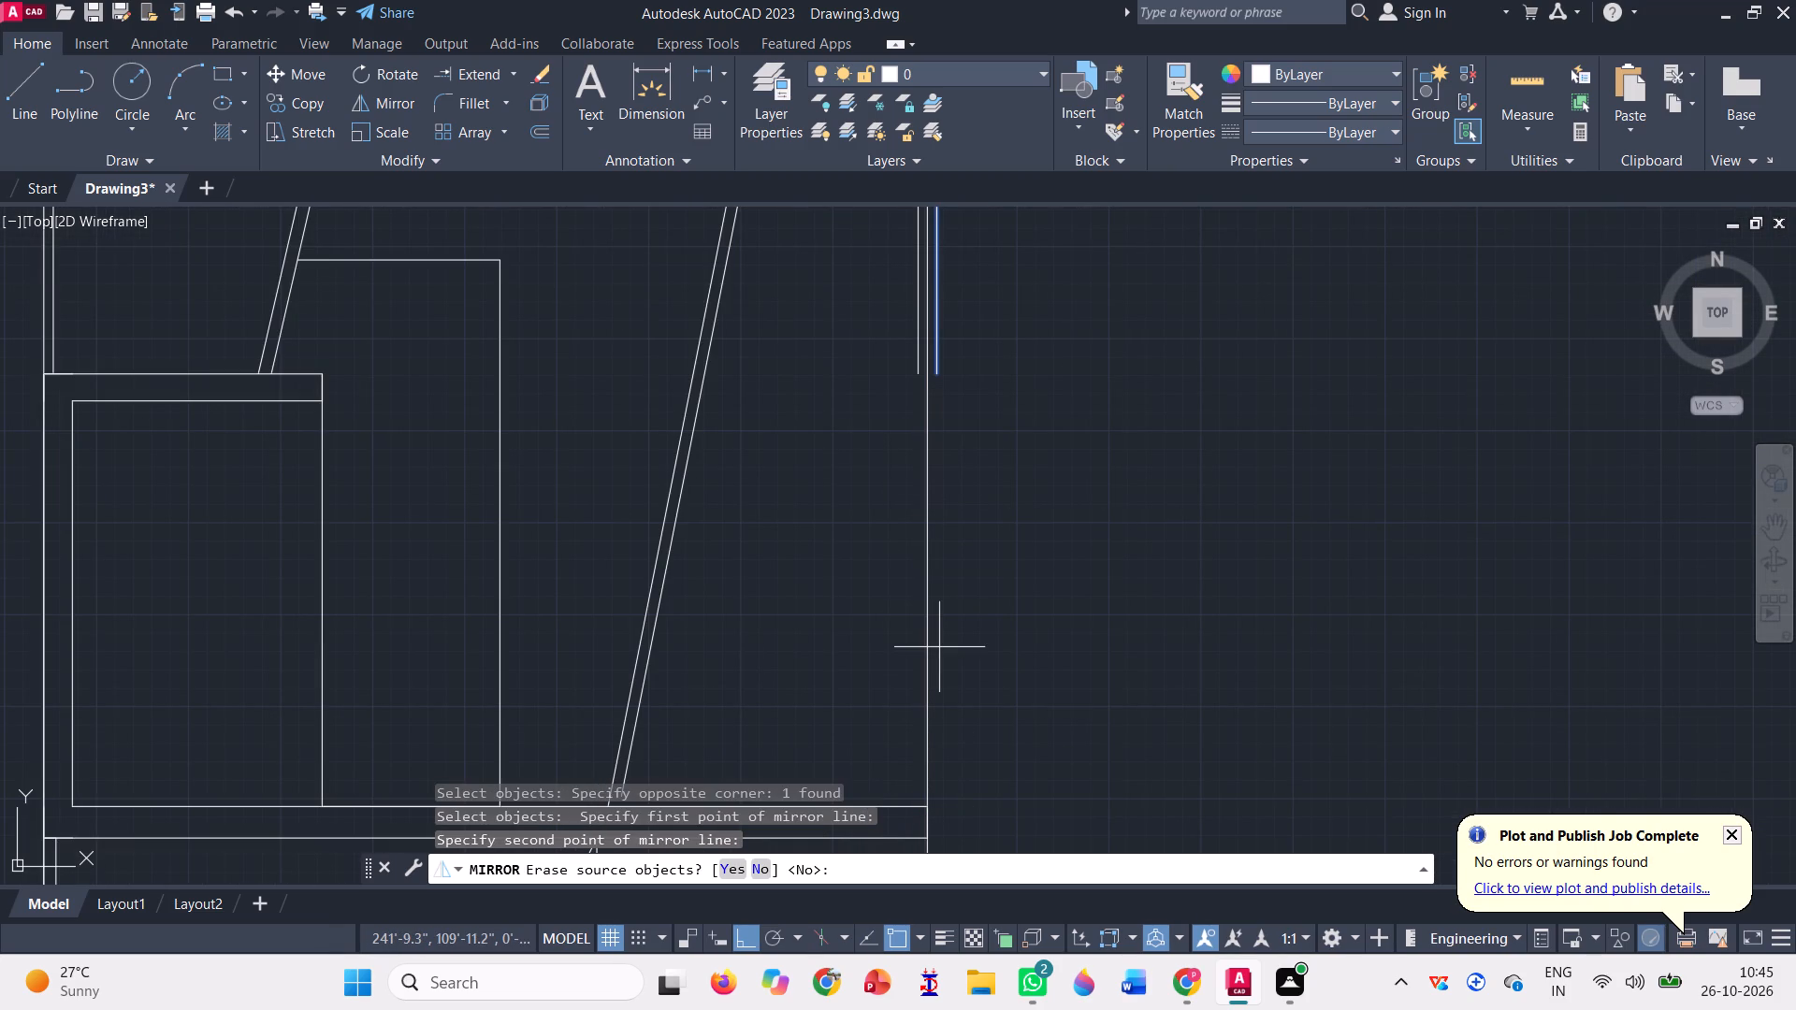
{"action": "key", "text": "space"}
Erase the vertical line just outside the east boundary.
{"action": "scroll", "coordinate": [893, 667], "scroll_direction": "down", "scroll_amount": 1}
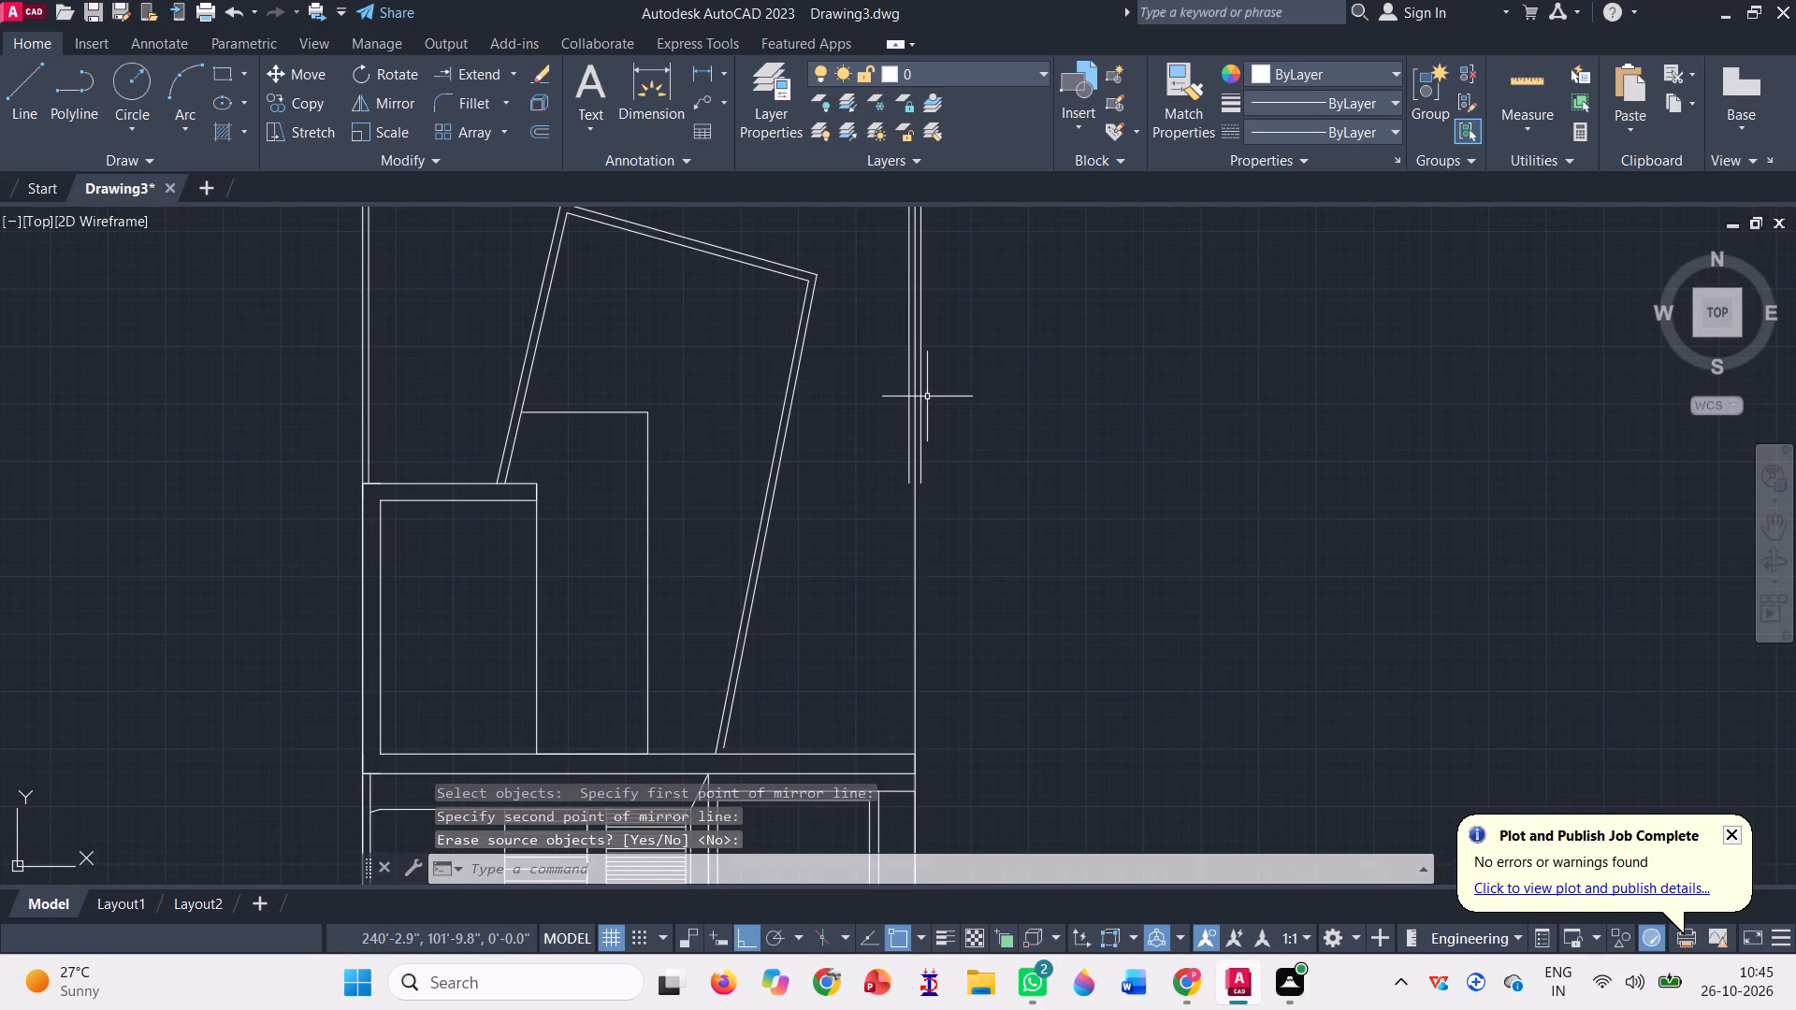
{"action": "left_click", "coordinate": [923, 397]}
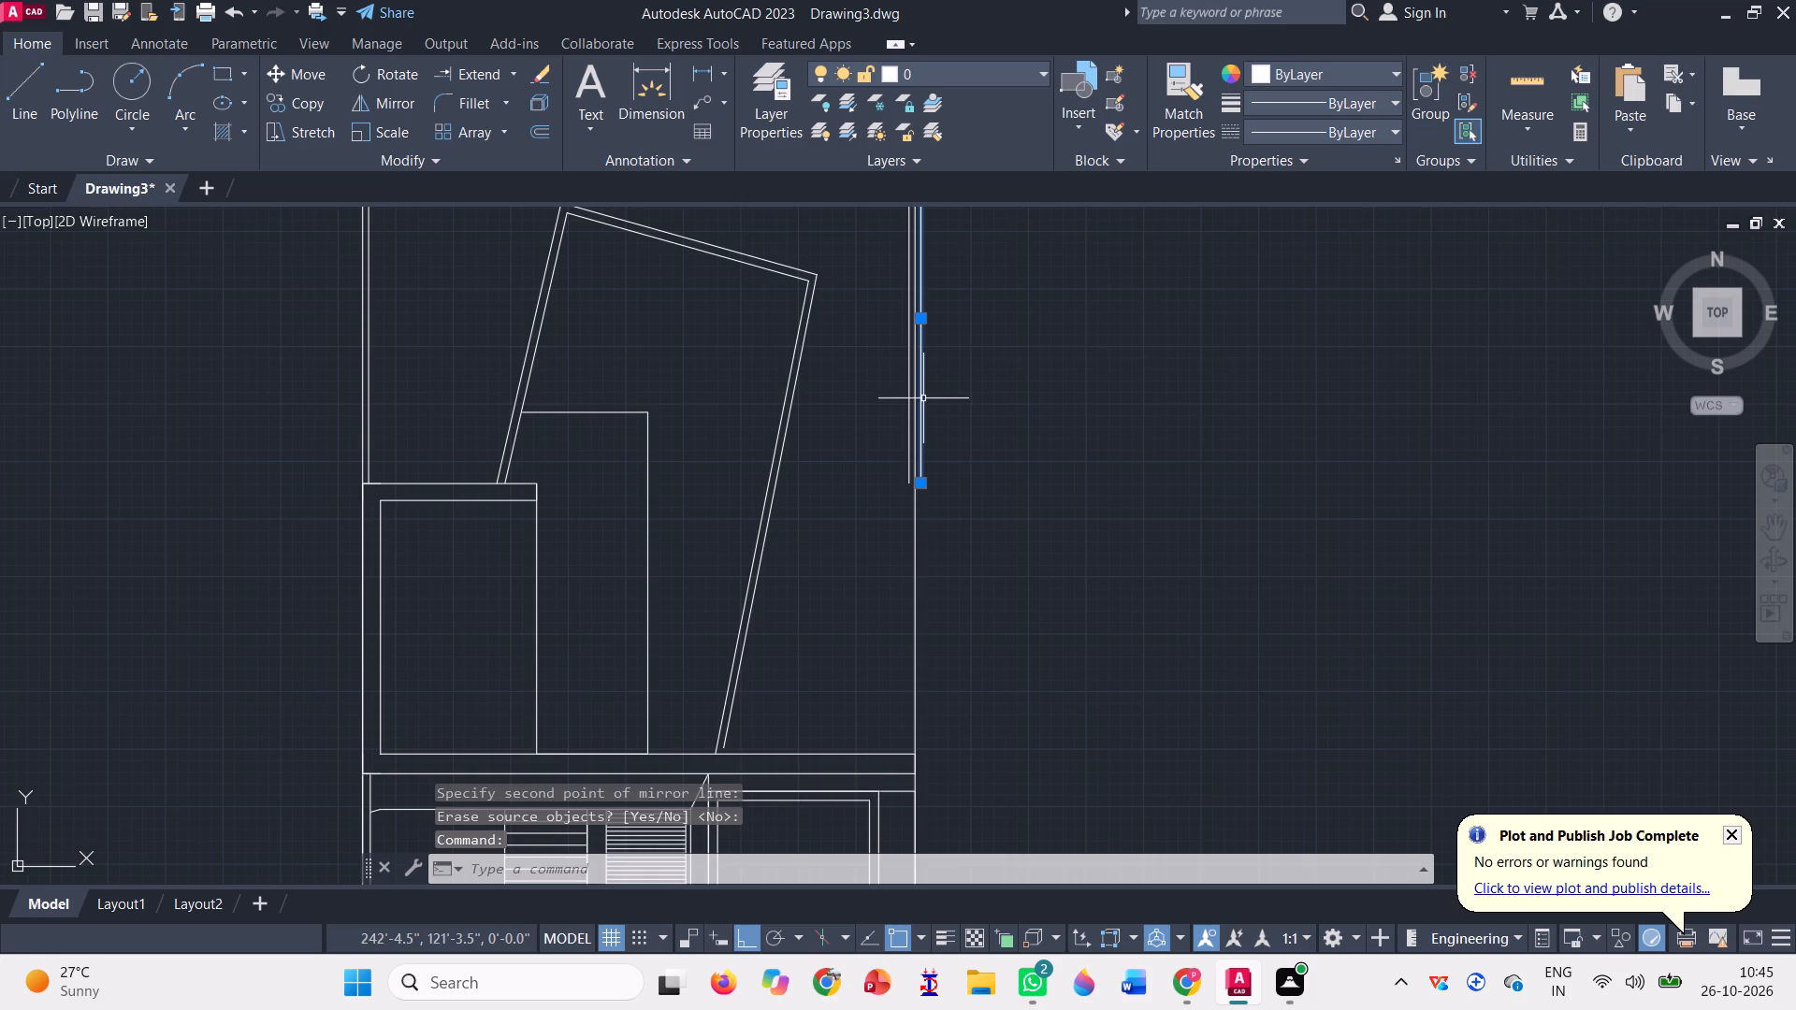
{"action": "key", "text": "Delete"}
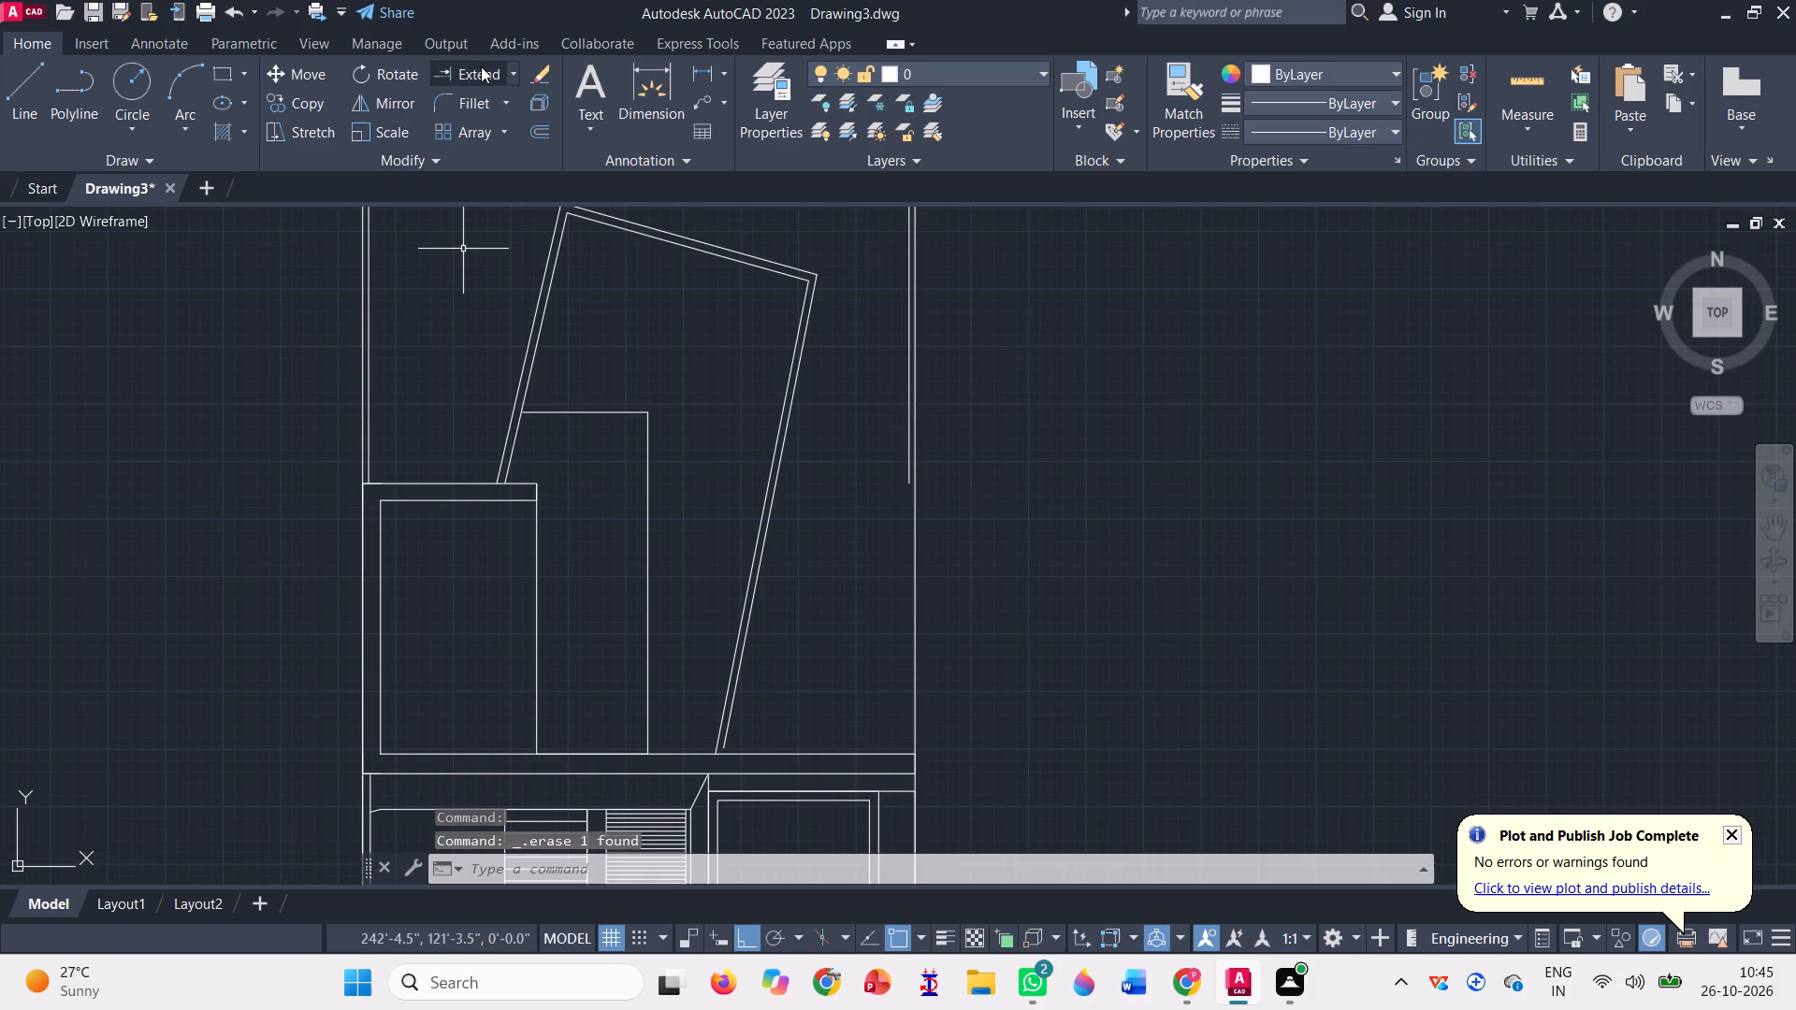
Extend the inner east vertical line south to the horizontal wall line and north to the lower sloping line.
{"action": "left_click", "coordinate": [481, 65]}
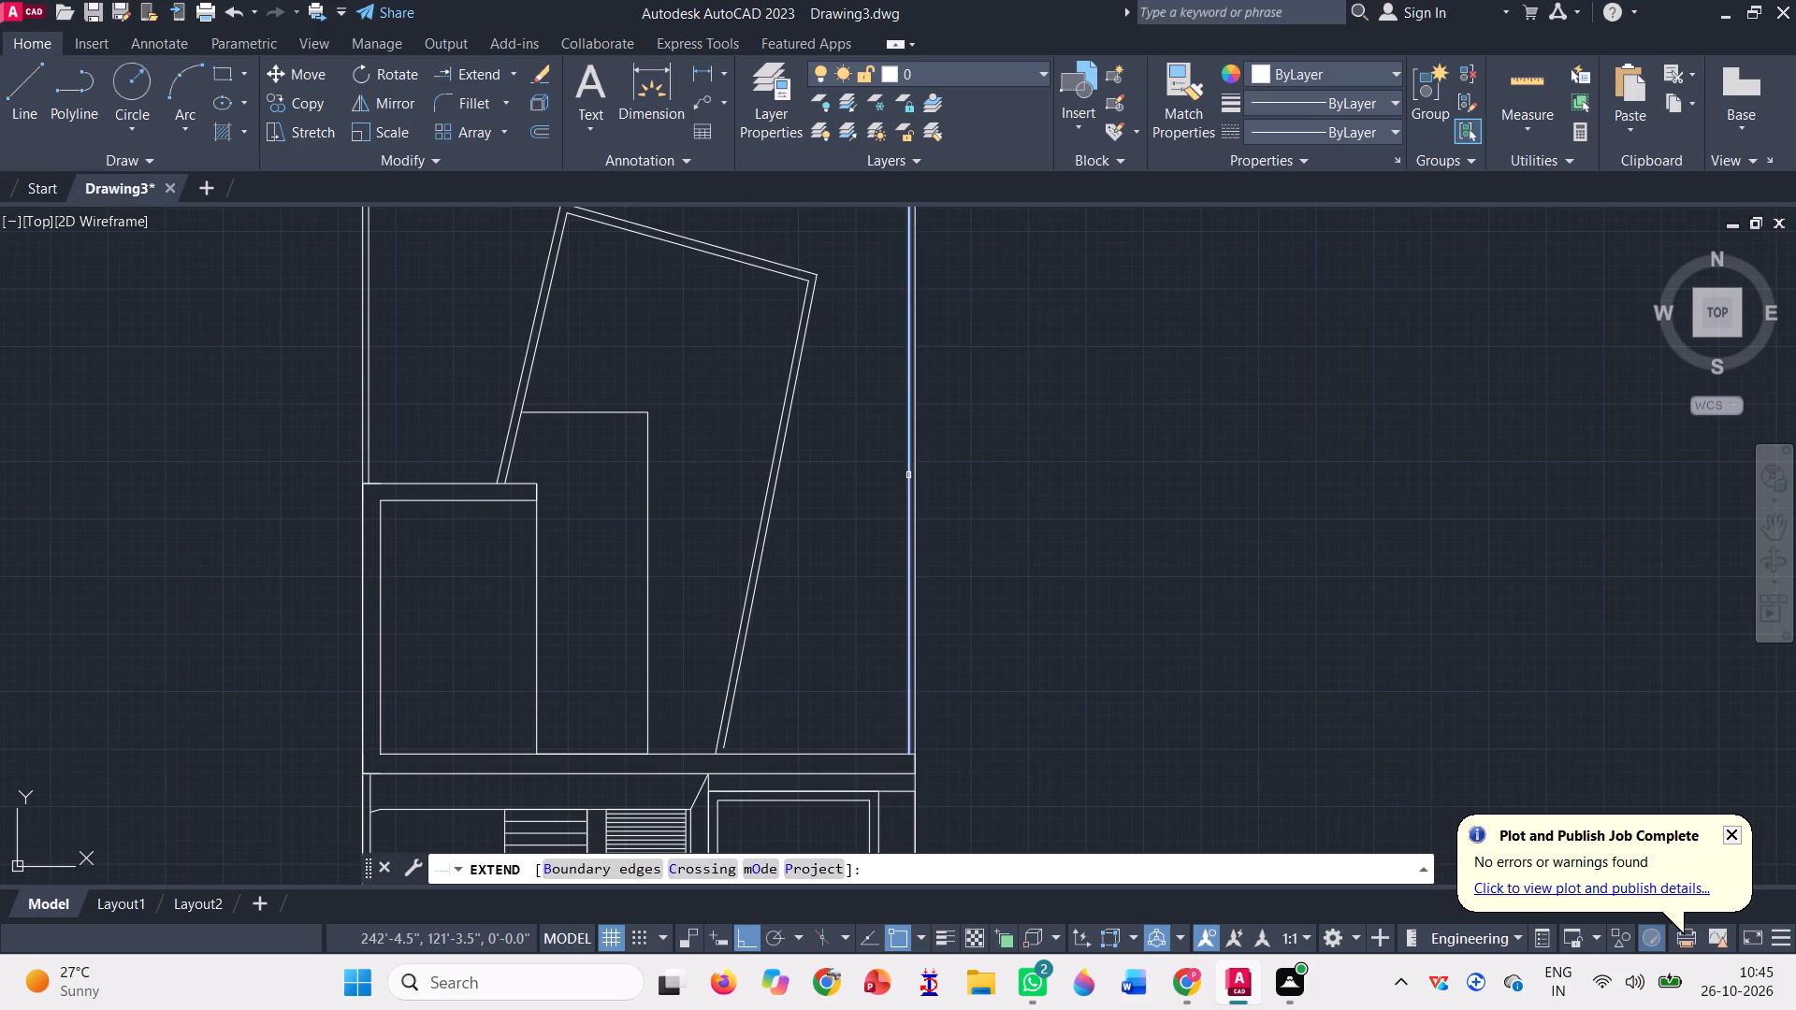
{"action": "left_click", "coordinate": [908, 470]}
{"action": "scroll", "coordinate": [882, 584], "scroll_direction": "down", "scroll_amount": 2}
{"action": "scroll", "coordinate": [877, 384], "scroll_direction": "up", "scroll_amount": 2}
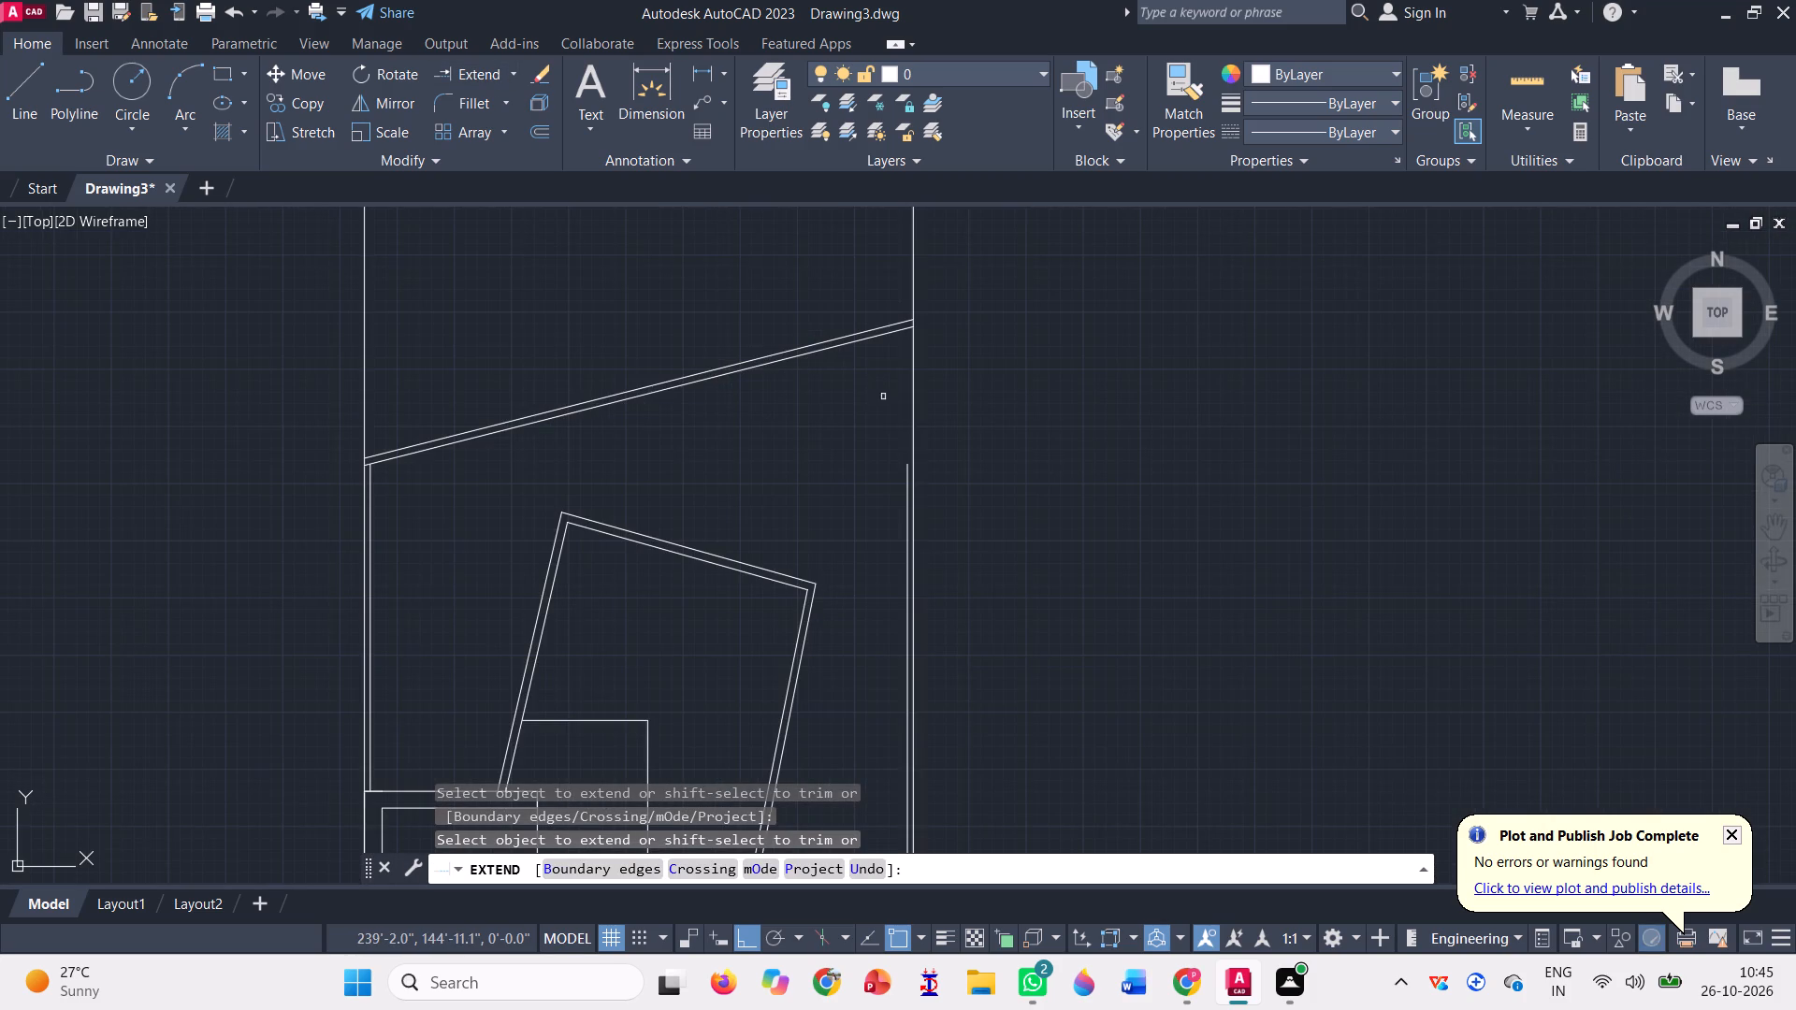
{"action": "left_click", "coordinate": [905, 474]}
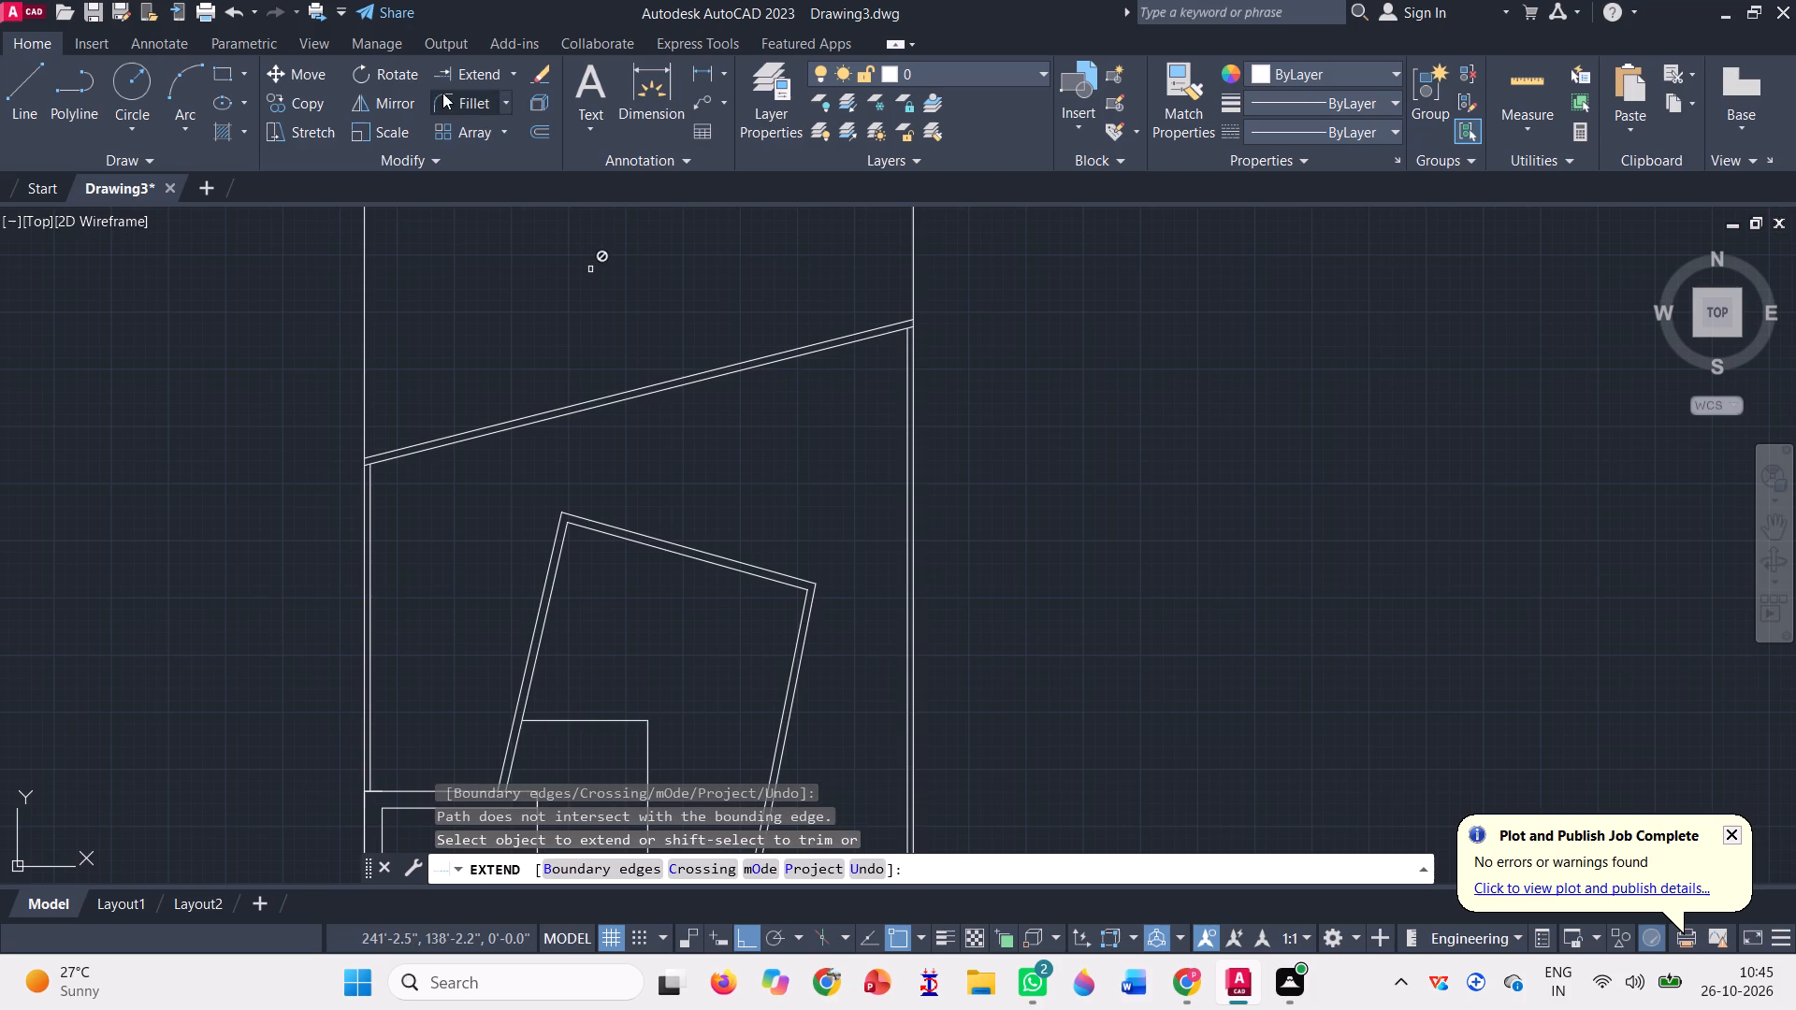
Trim both ends of the lower sloping line where it crosses the gaps between the inner vertical lines and the west and east boundaries.
{"action": "left_click", "coordinate": [516, 79]}
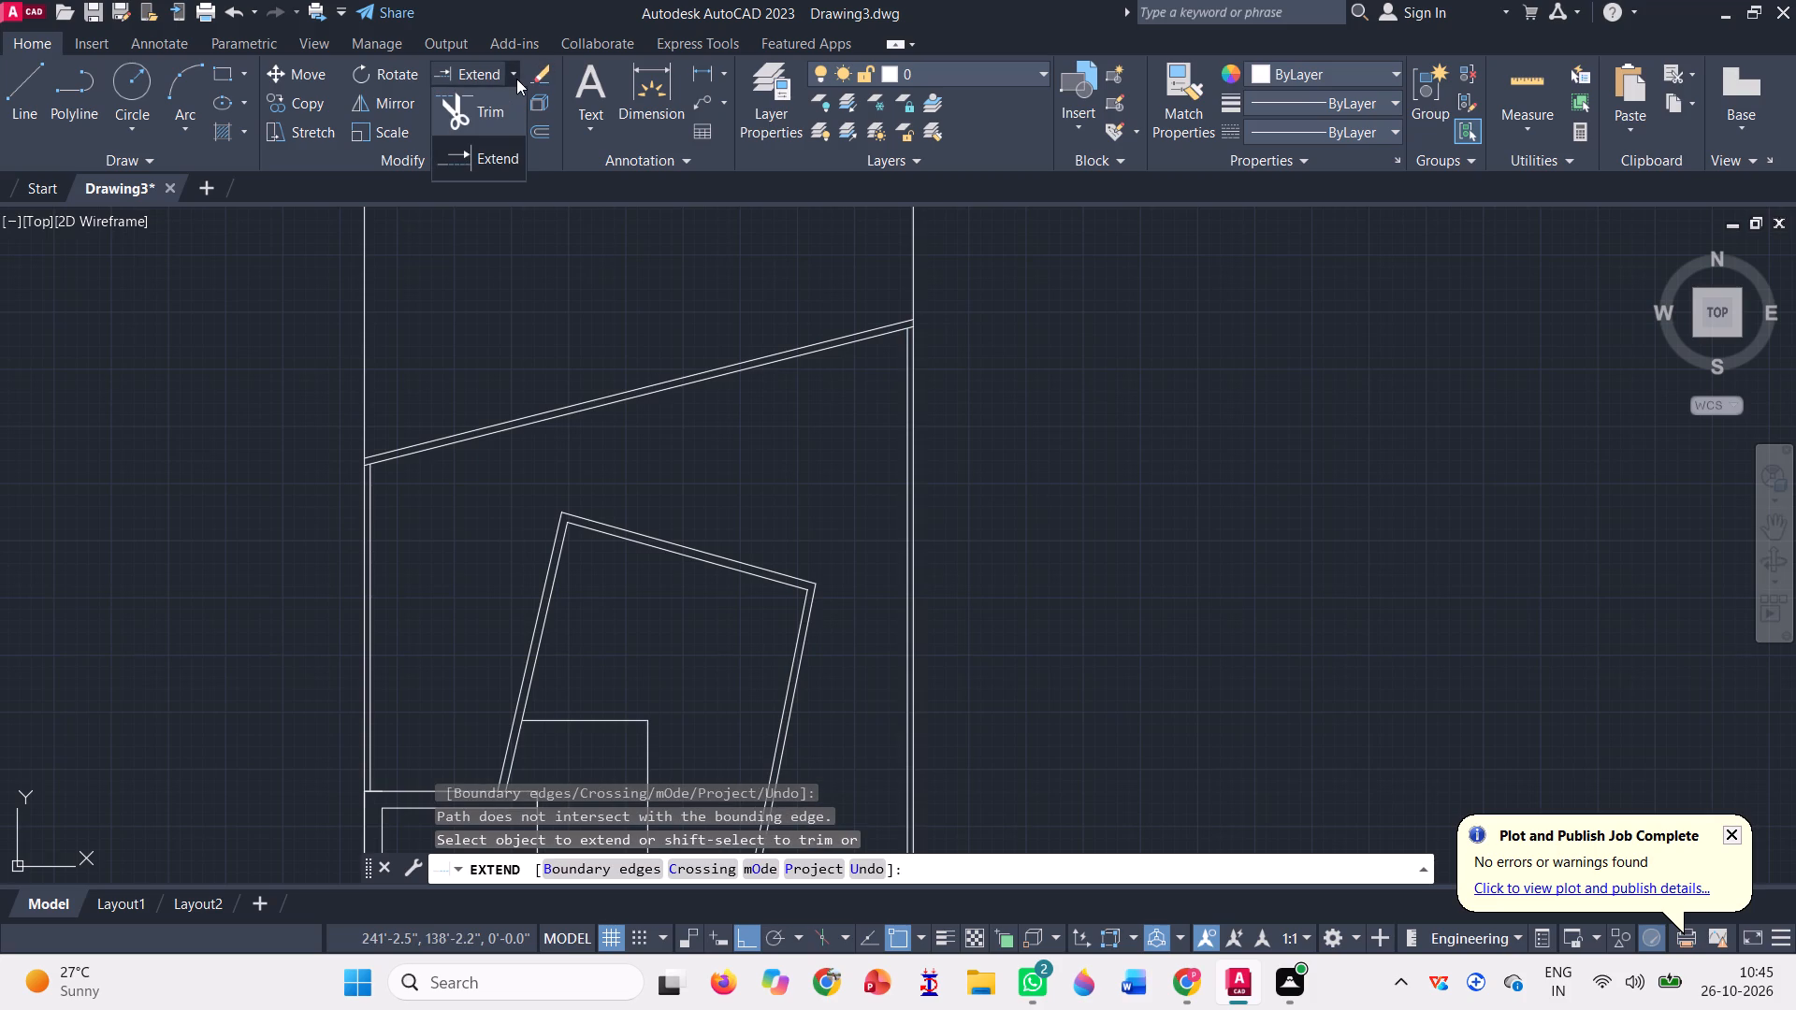
{"action": "left_click", "coordinate": [476, 115]}
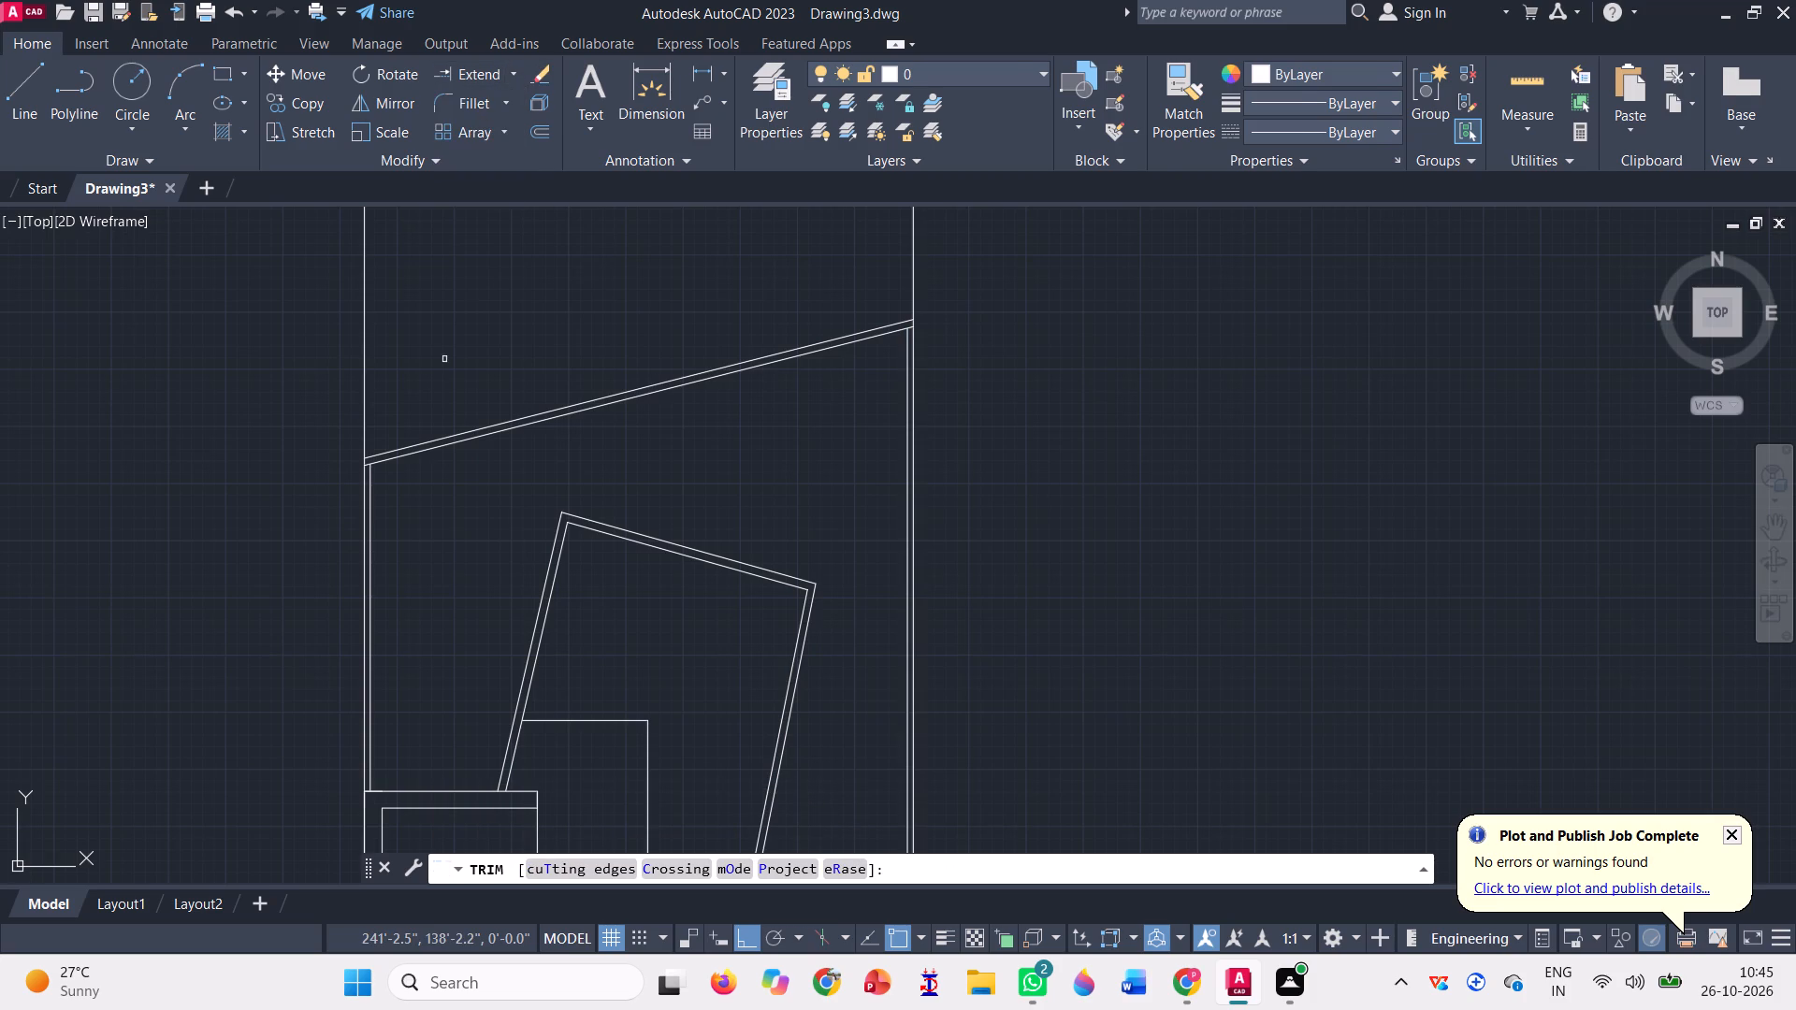
{"action": "scroll", "coordinate": [373, 481], "scroll_direction": "up", "scroll_amount": 6}
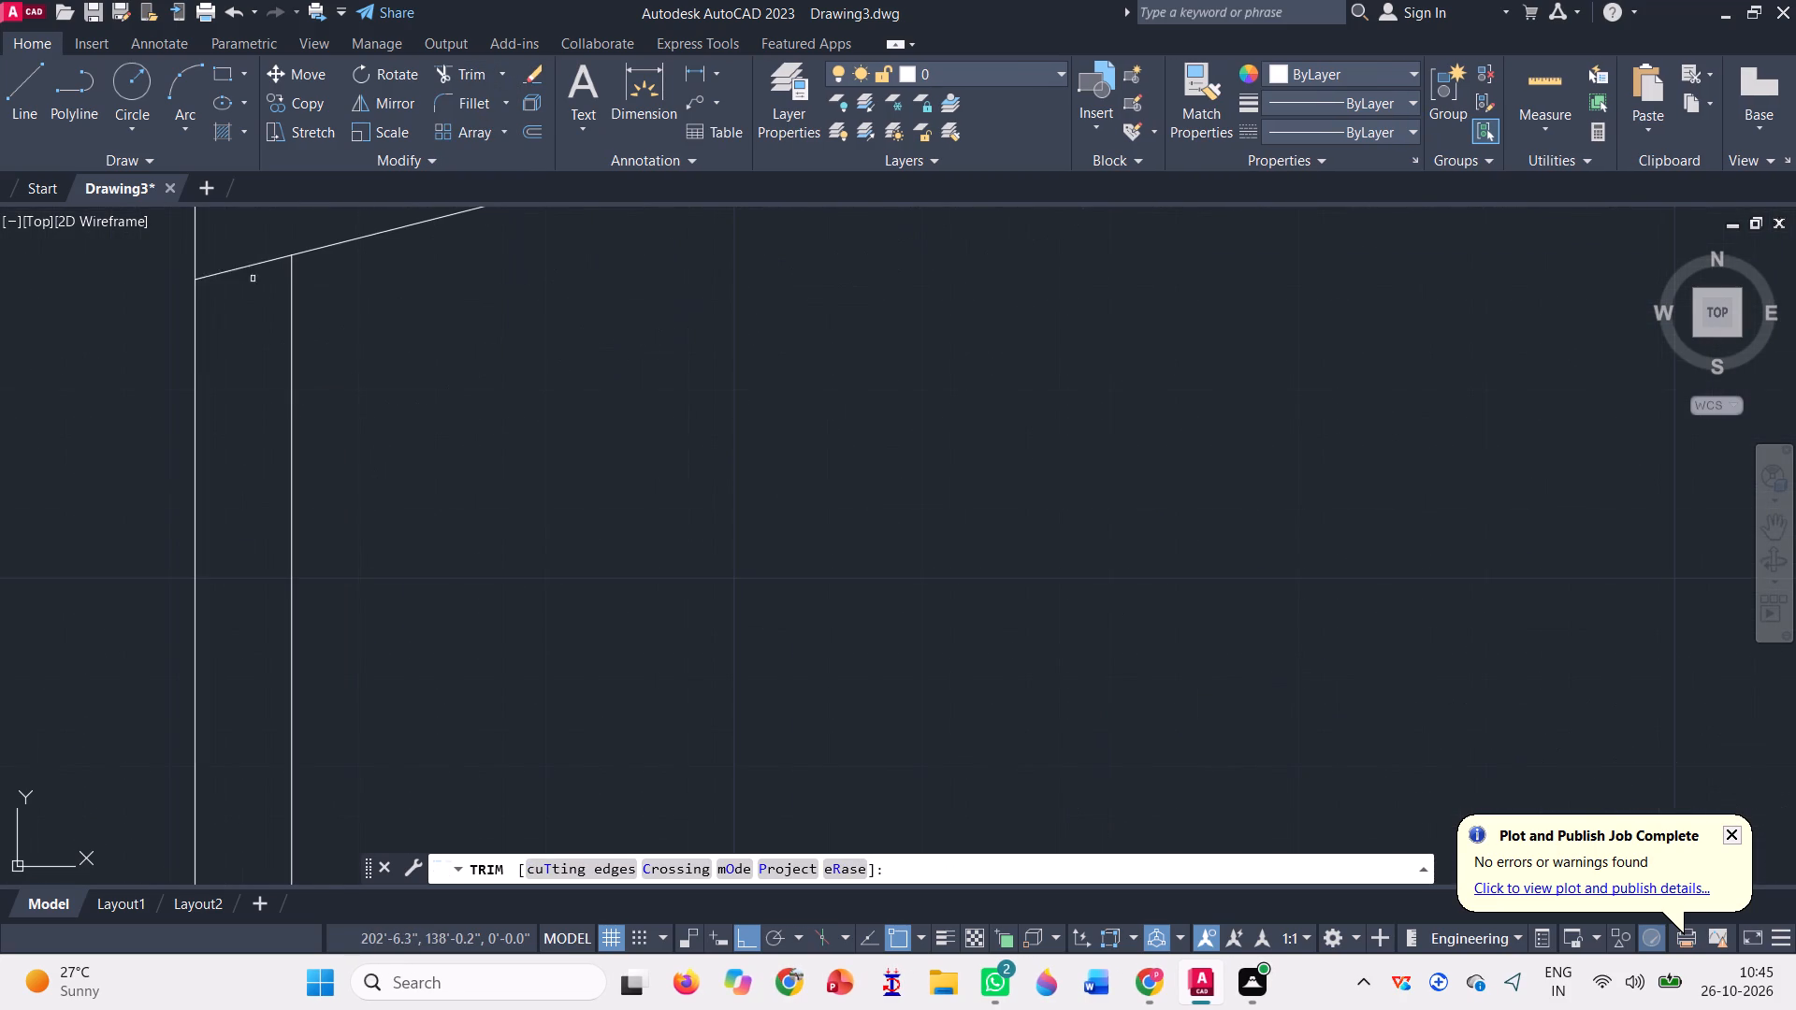
{"action": "left_click", "coordinate": [226, 242]}
{"action": "left_click", "coordinate": [235, 293]}
{"action": "scroll", "coordinate": [266, 396], "scroll_direction": "down", "scroll_amount": 6}
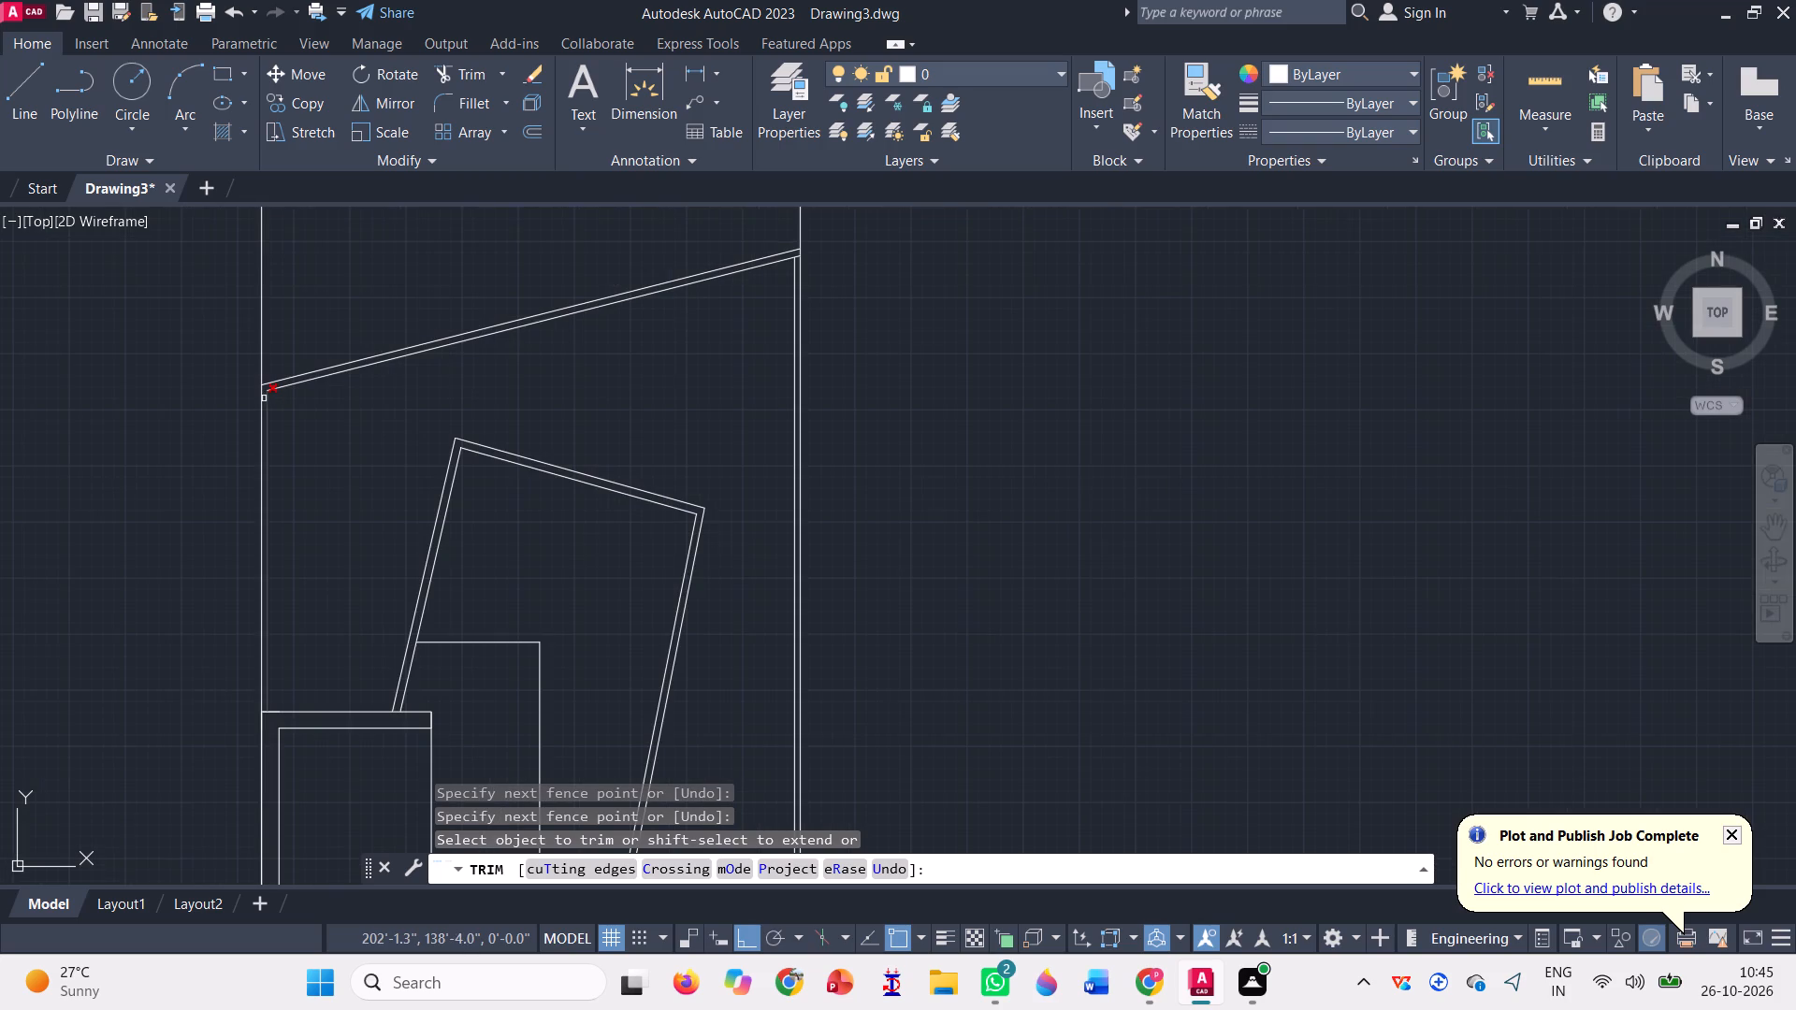
{"action": "scroll", "coordinate": [805, 249], "scroll_direction": "up", "scroll_amount": 6}
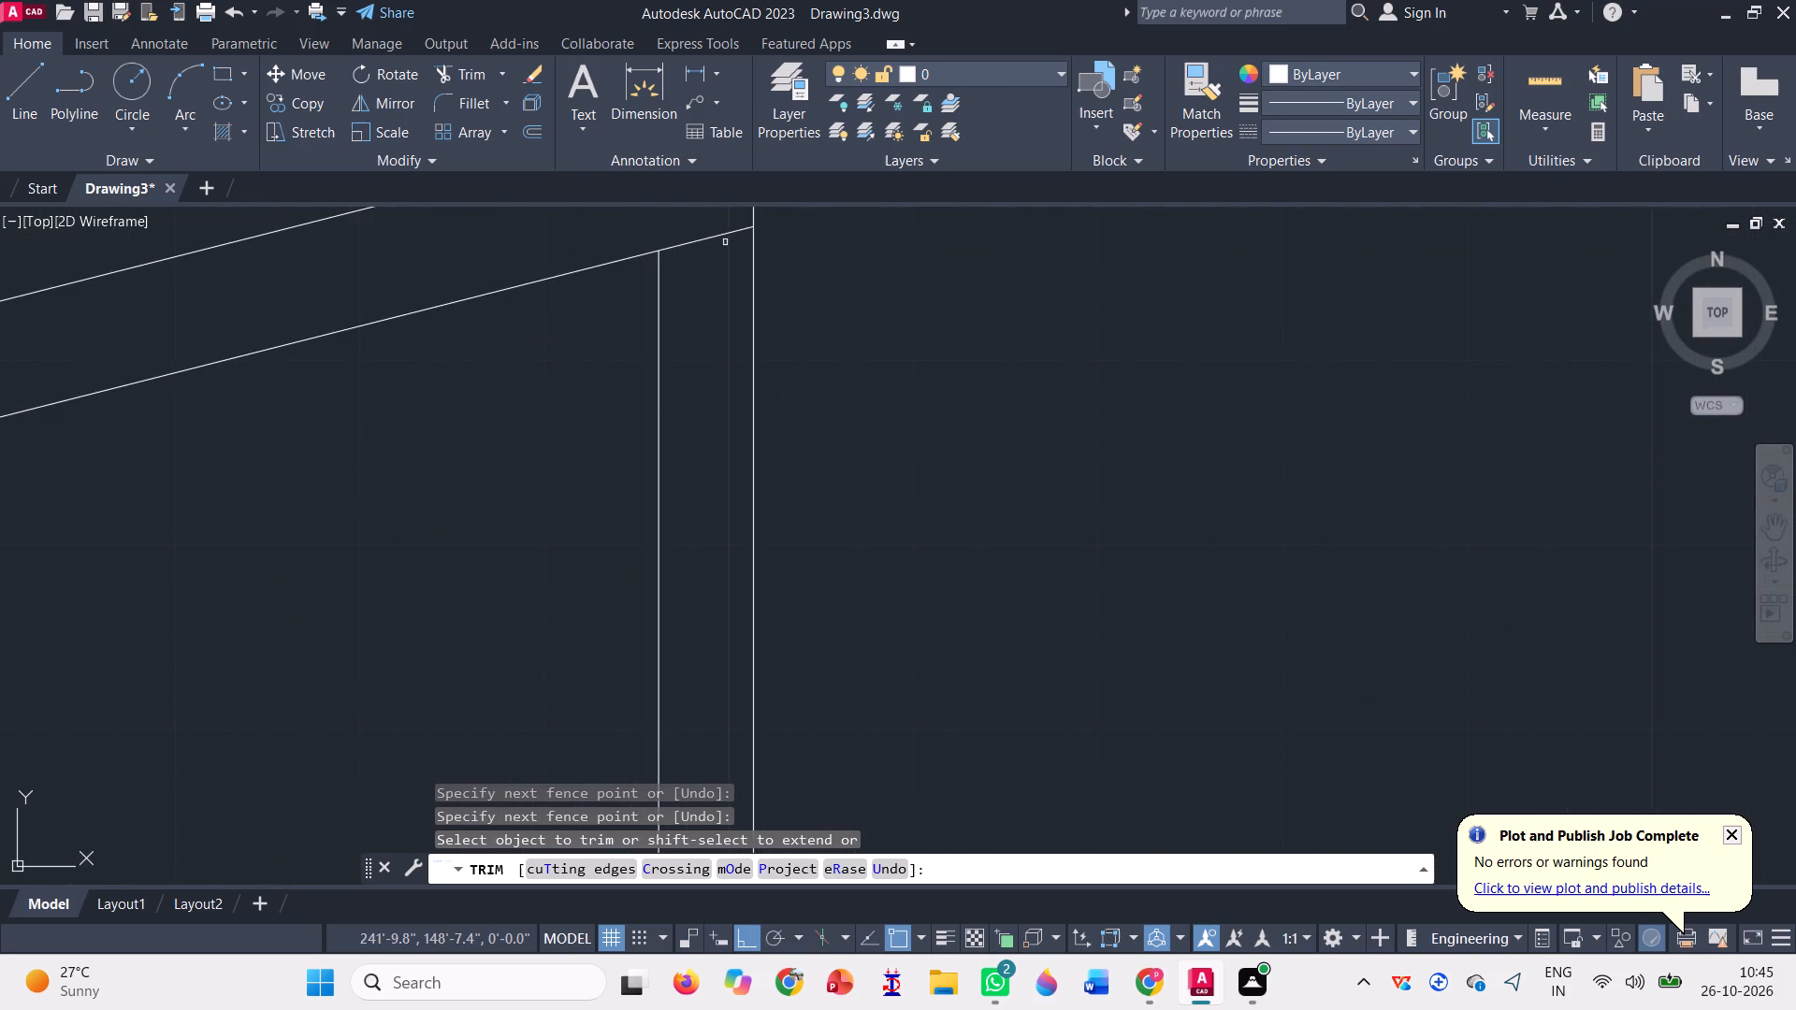
{"action": "left_click", "coordinate": [707, 224]}
{"action": "left_click", "coordinate": [732, 322]}
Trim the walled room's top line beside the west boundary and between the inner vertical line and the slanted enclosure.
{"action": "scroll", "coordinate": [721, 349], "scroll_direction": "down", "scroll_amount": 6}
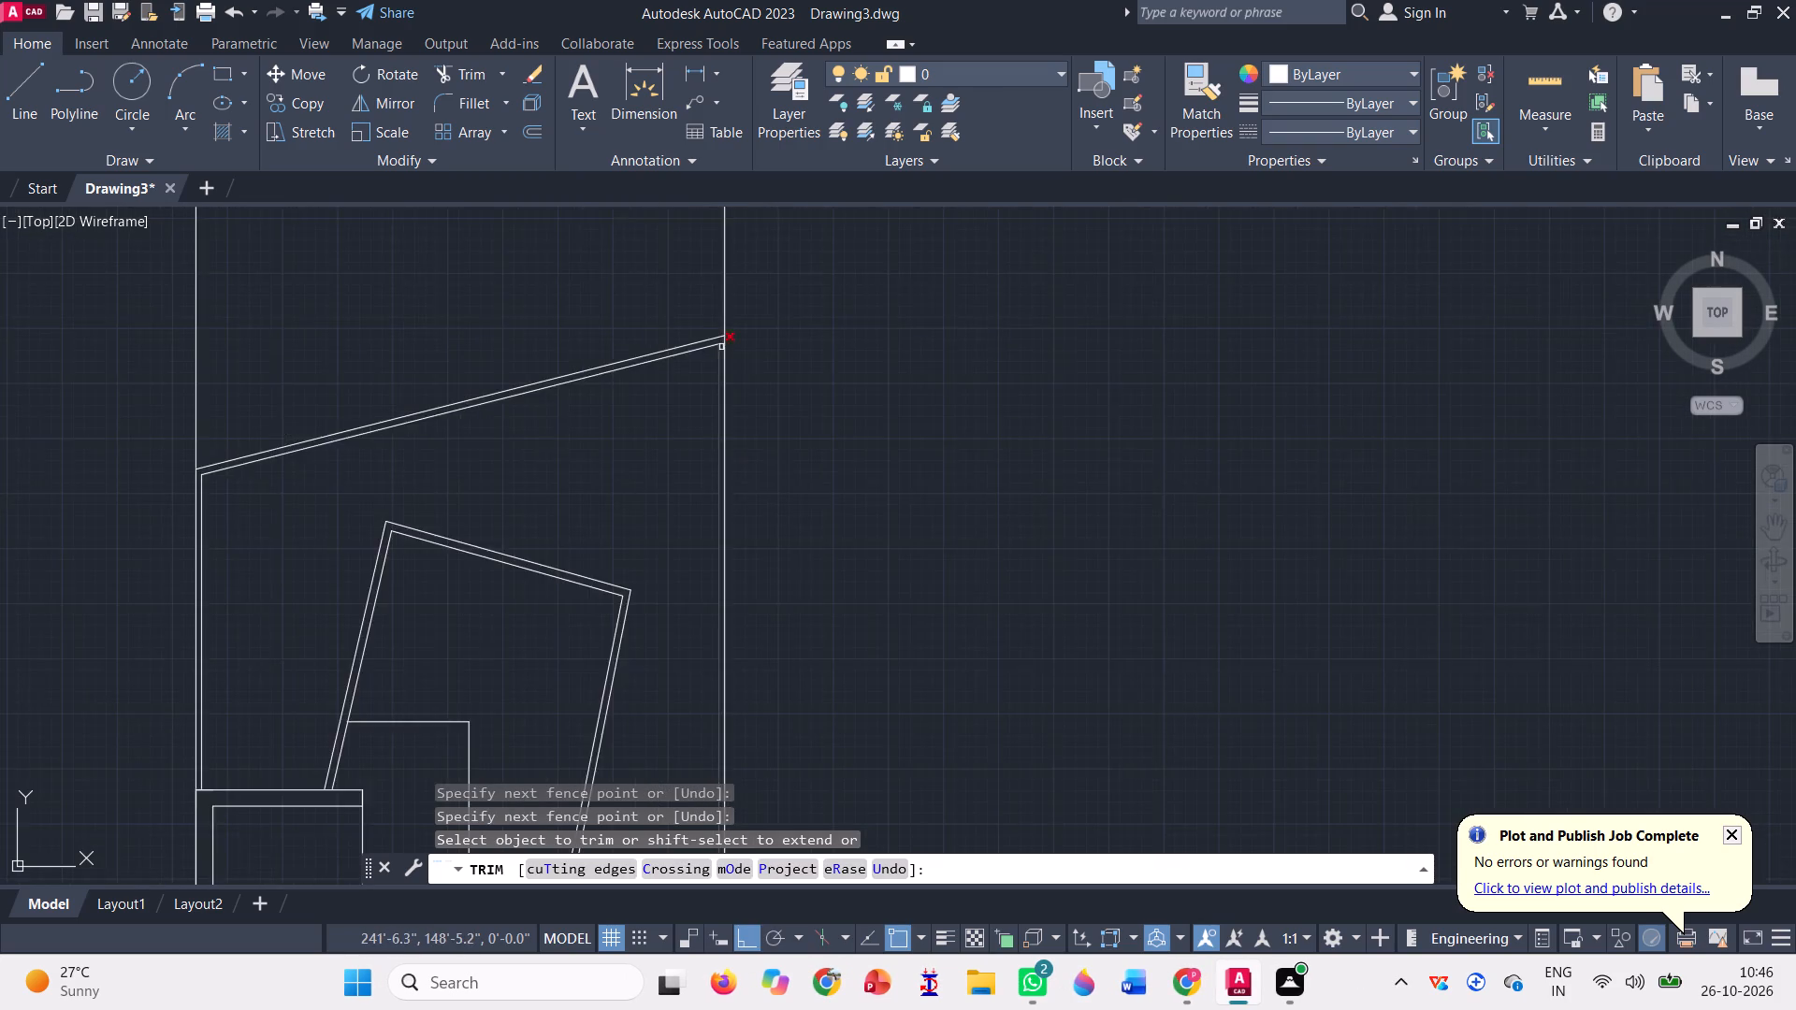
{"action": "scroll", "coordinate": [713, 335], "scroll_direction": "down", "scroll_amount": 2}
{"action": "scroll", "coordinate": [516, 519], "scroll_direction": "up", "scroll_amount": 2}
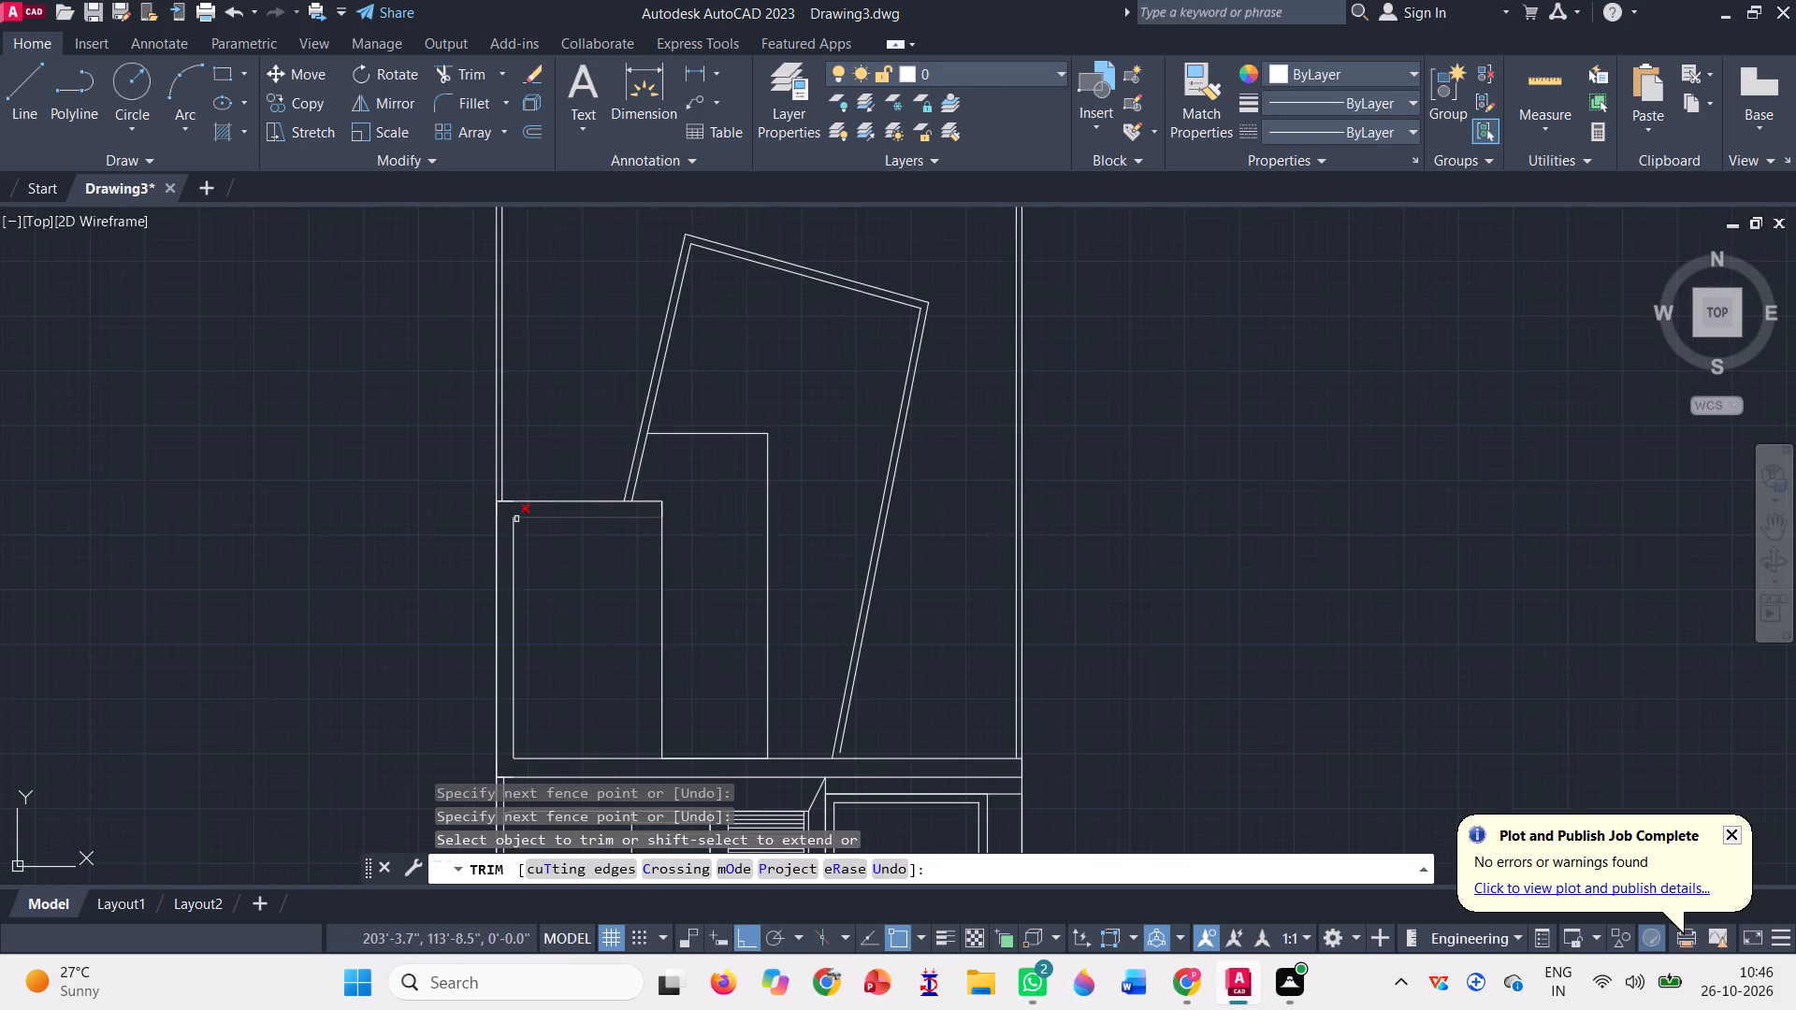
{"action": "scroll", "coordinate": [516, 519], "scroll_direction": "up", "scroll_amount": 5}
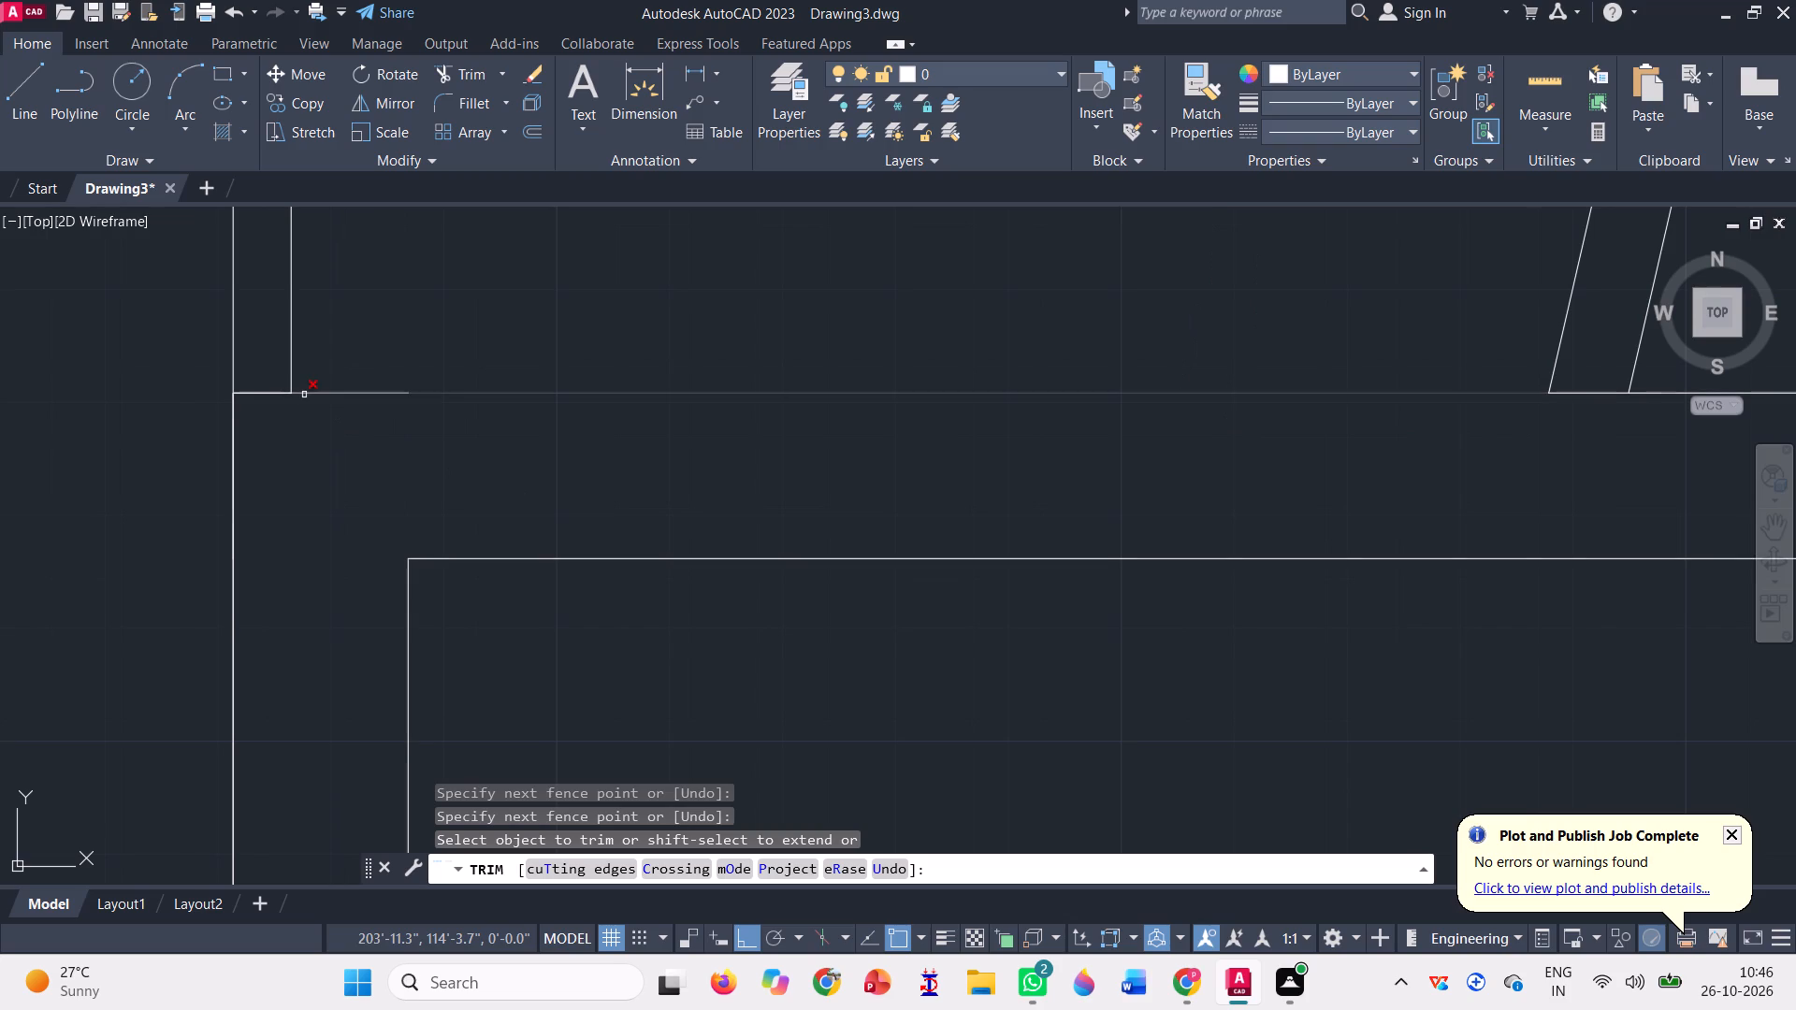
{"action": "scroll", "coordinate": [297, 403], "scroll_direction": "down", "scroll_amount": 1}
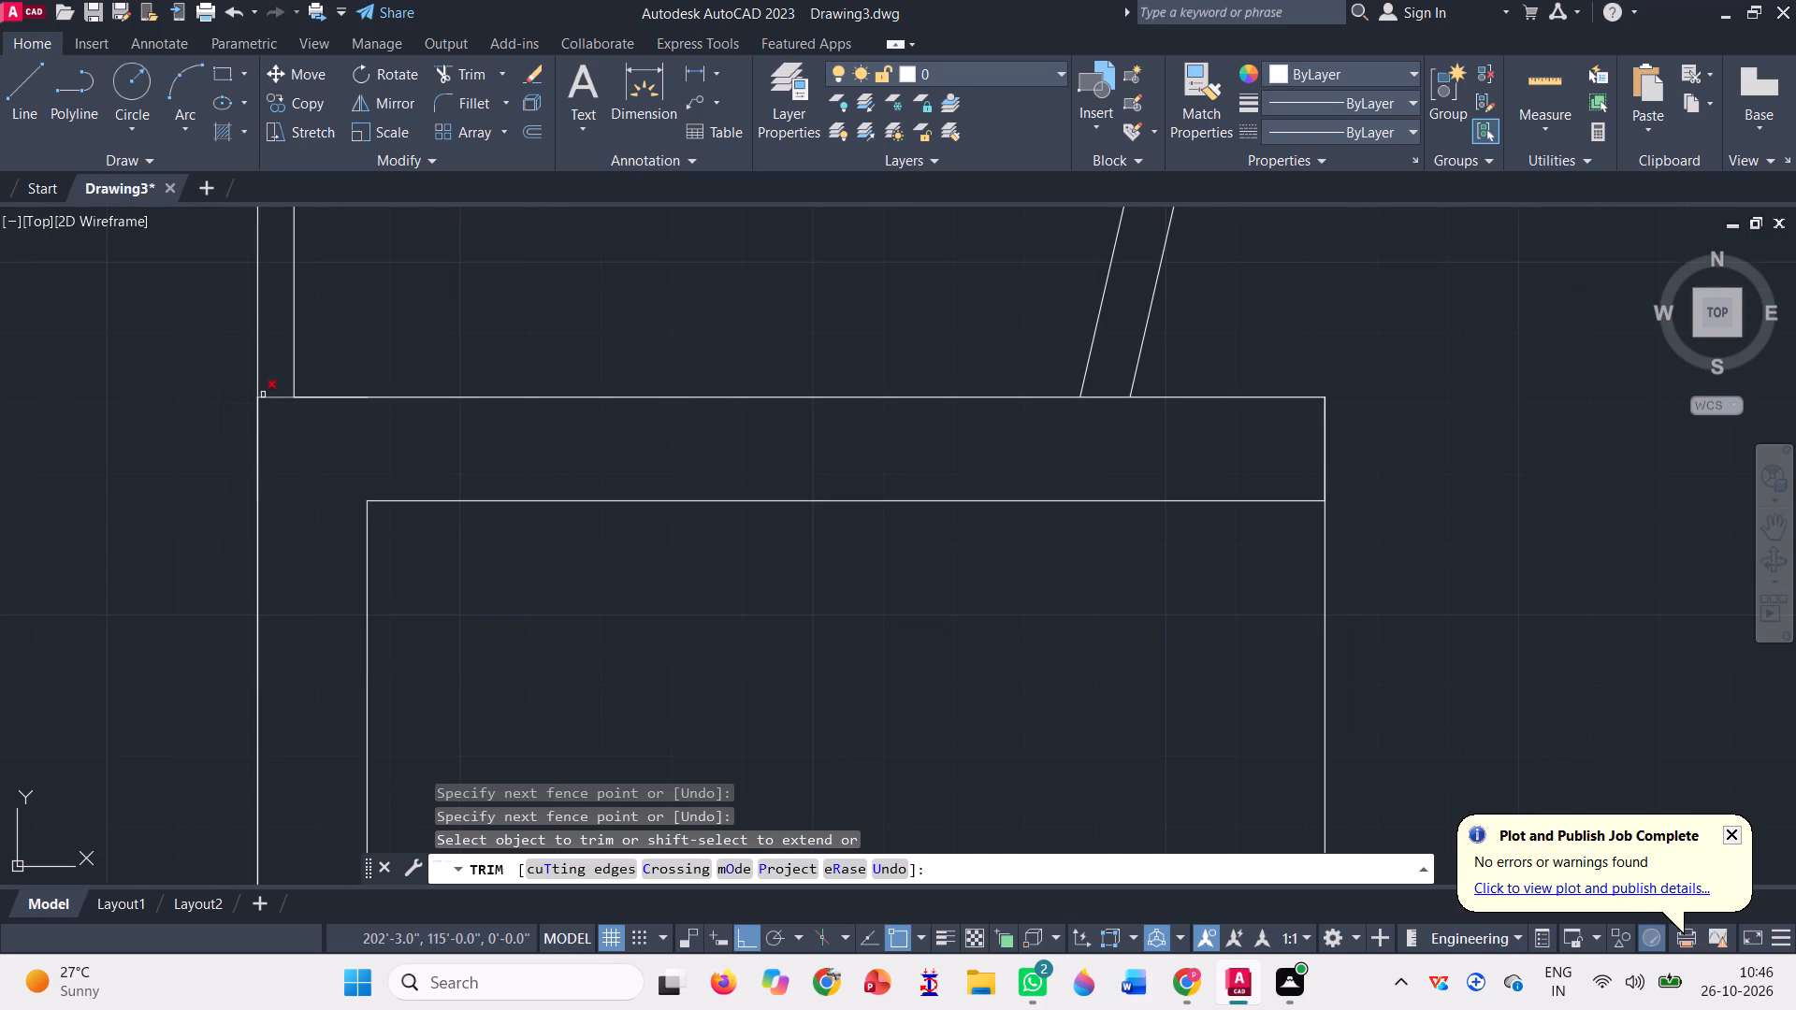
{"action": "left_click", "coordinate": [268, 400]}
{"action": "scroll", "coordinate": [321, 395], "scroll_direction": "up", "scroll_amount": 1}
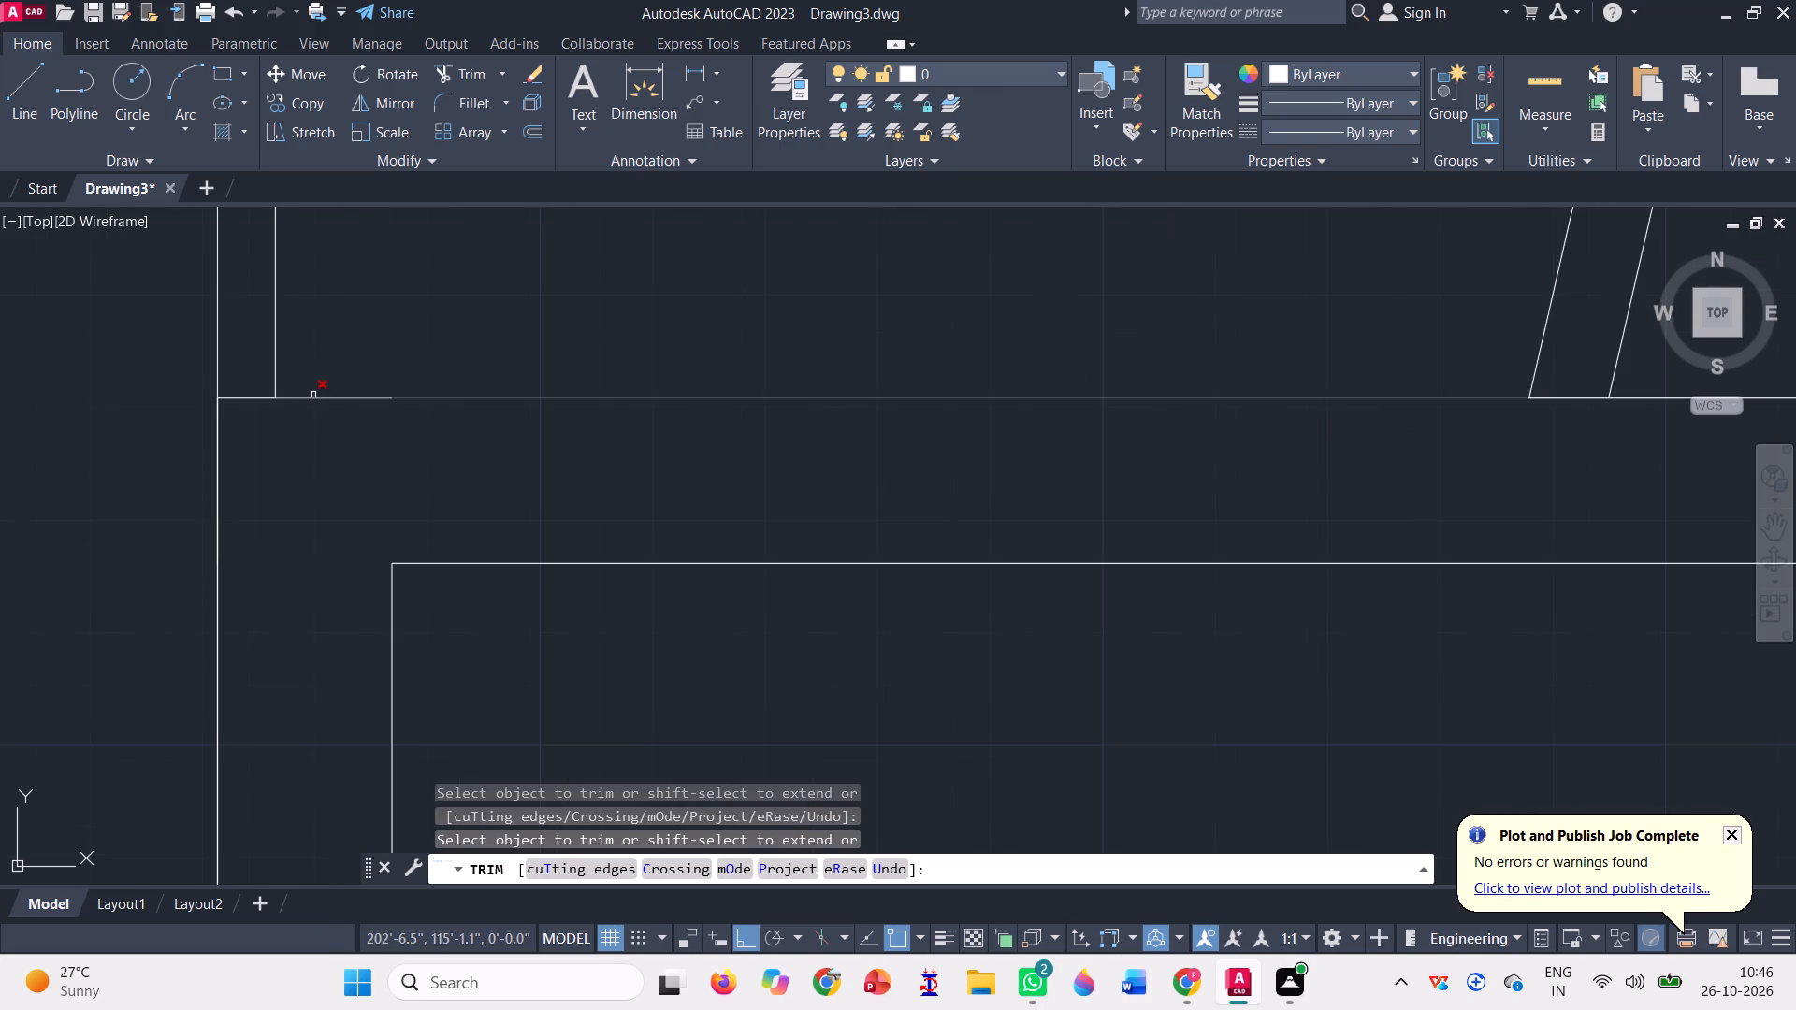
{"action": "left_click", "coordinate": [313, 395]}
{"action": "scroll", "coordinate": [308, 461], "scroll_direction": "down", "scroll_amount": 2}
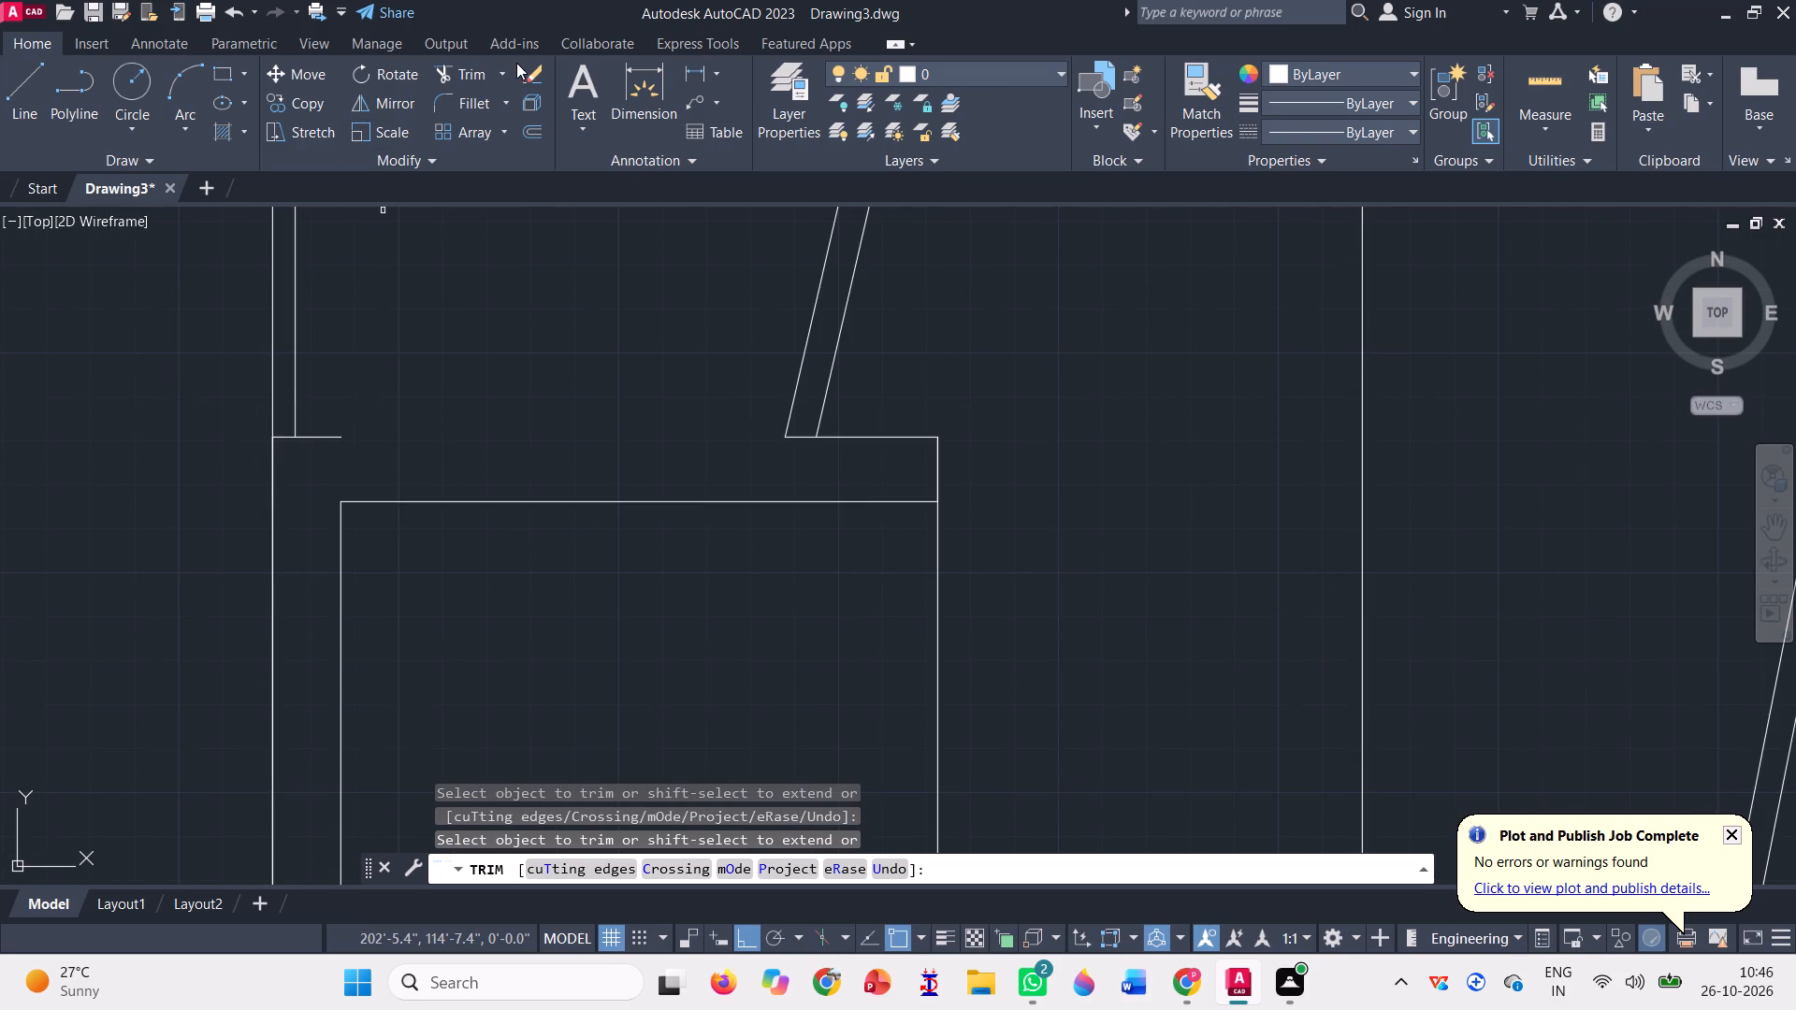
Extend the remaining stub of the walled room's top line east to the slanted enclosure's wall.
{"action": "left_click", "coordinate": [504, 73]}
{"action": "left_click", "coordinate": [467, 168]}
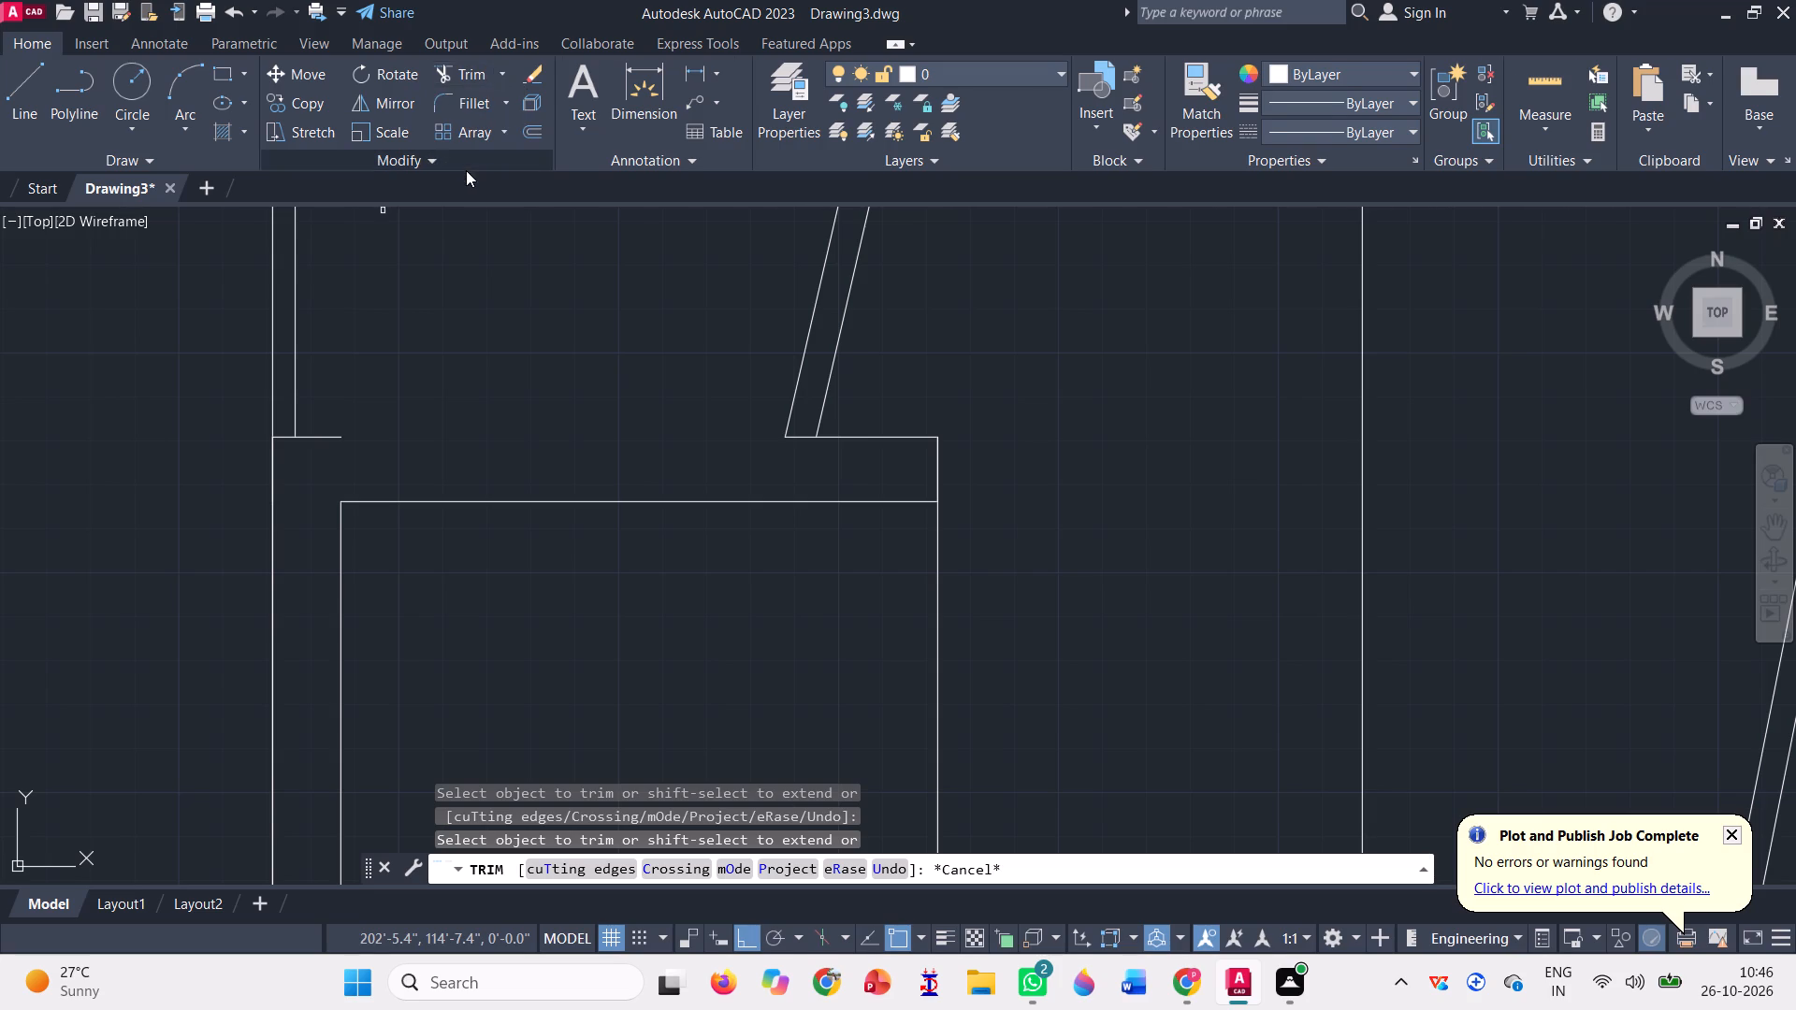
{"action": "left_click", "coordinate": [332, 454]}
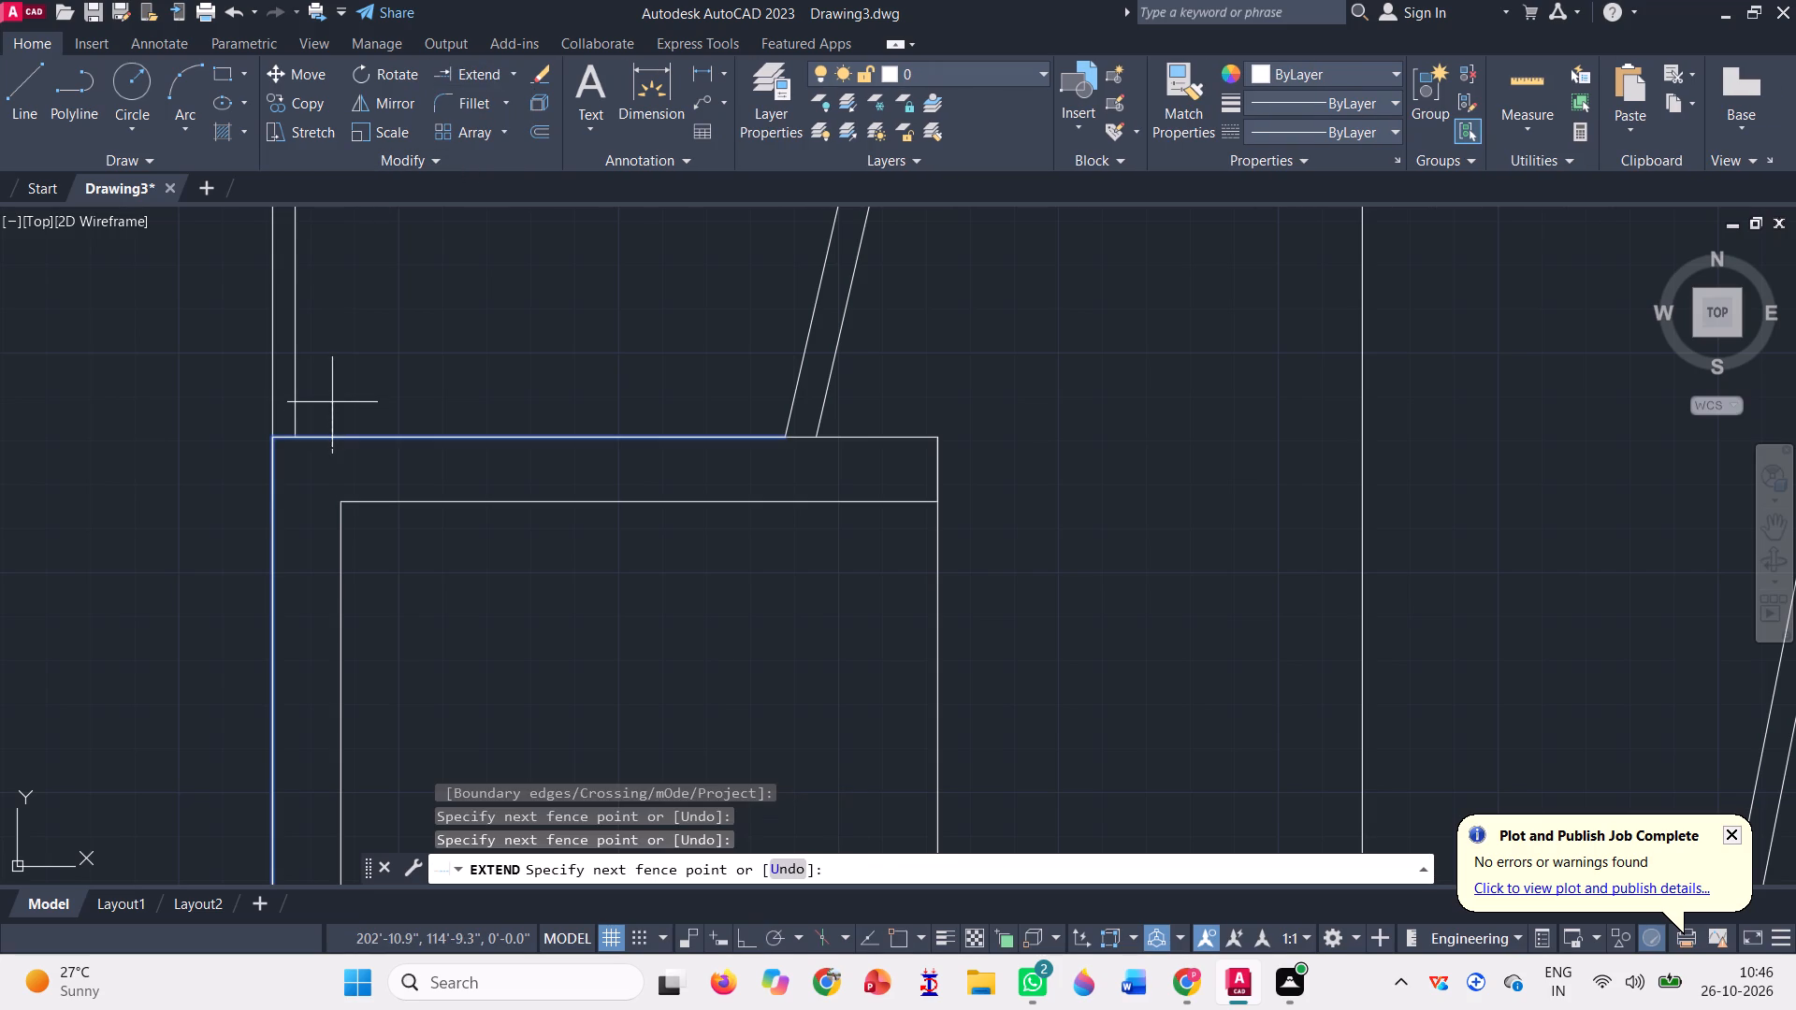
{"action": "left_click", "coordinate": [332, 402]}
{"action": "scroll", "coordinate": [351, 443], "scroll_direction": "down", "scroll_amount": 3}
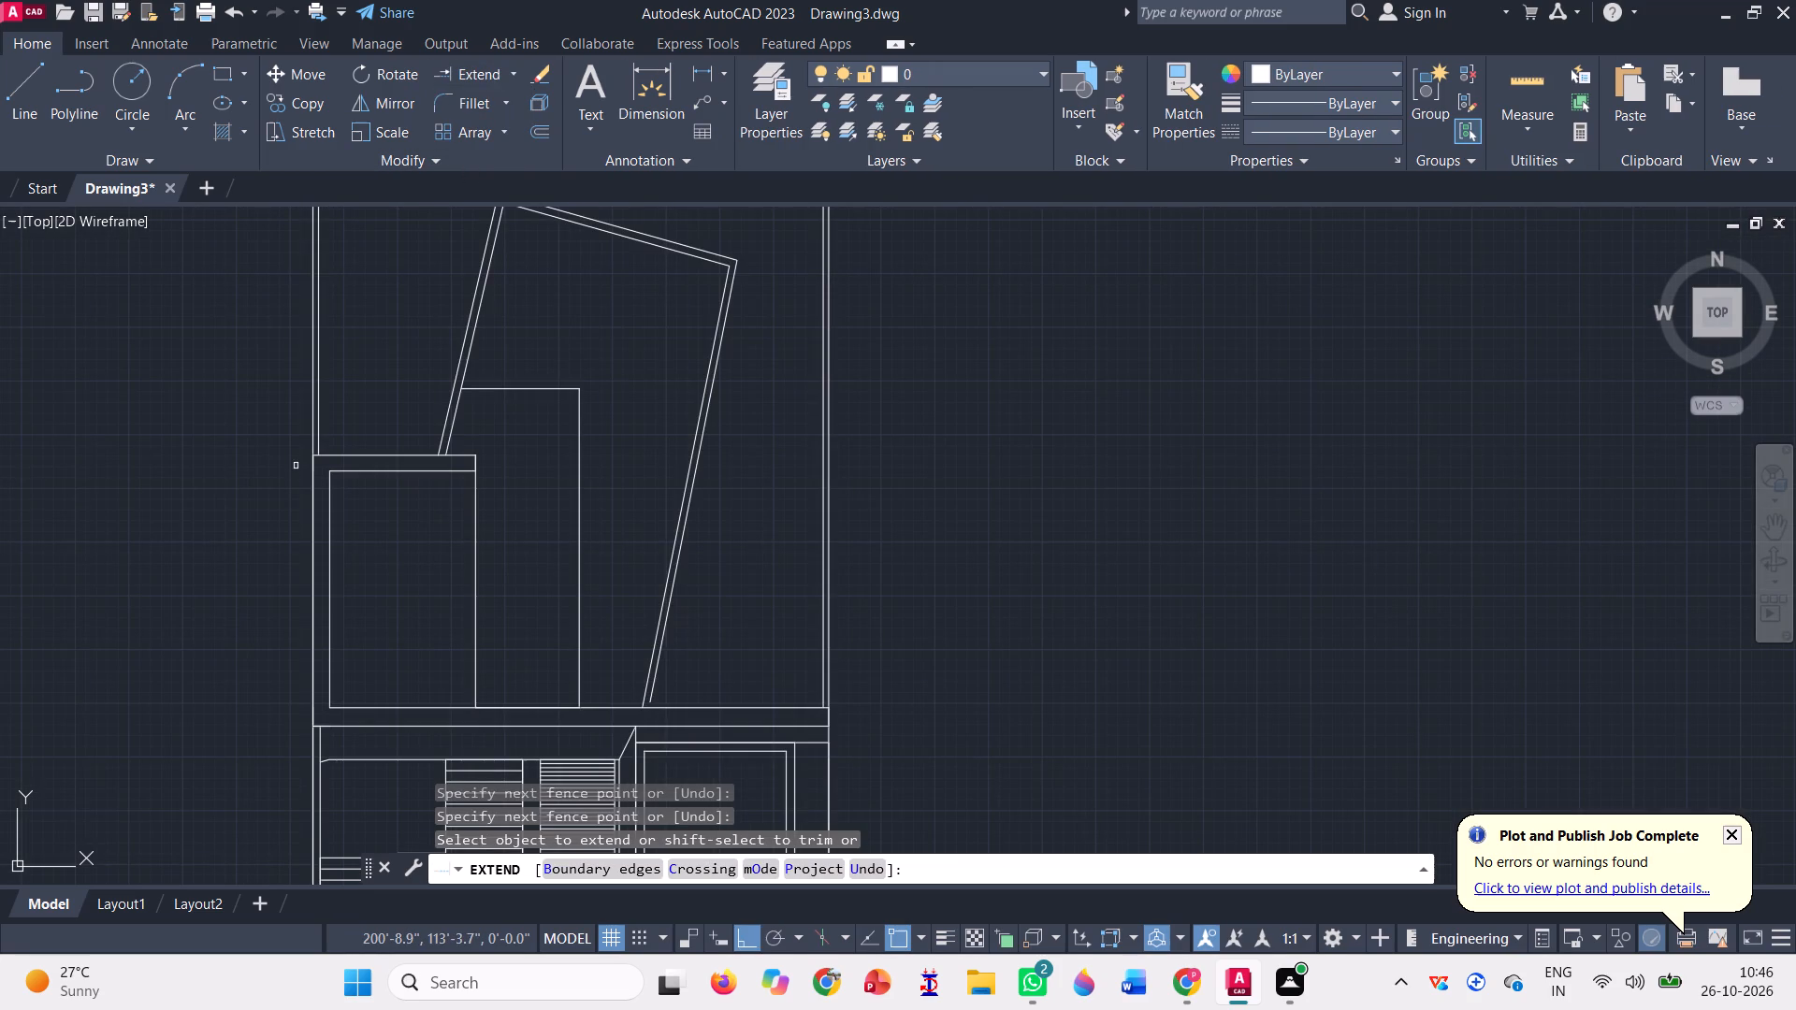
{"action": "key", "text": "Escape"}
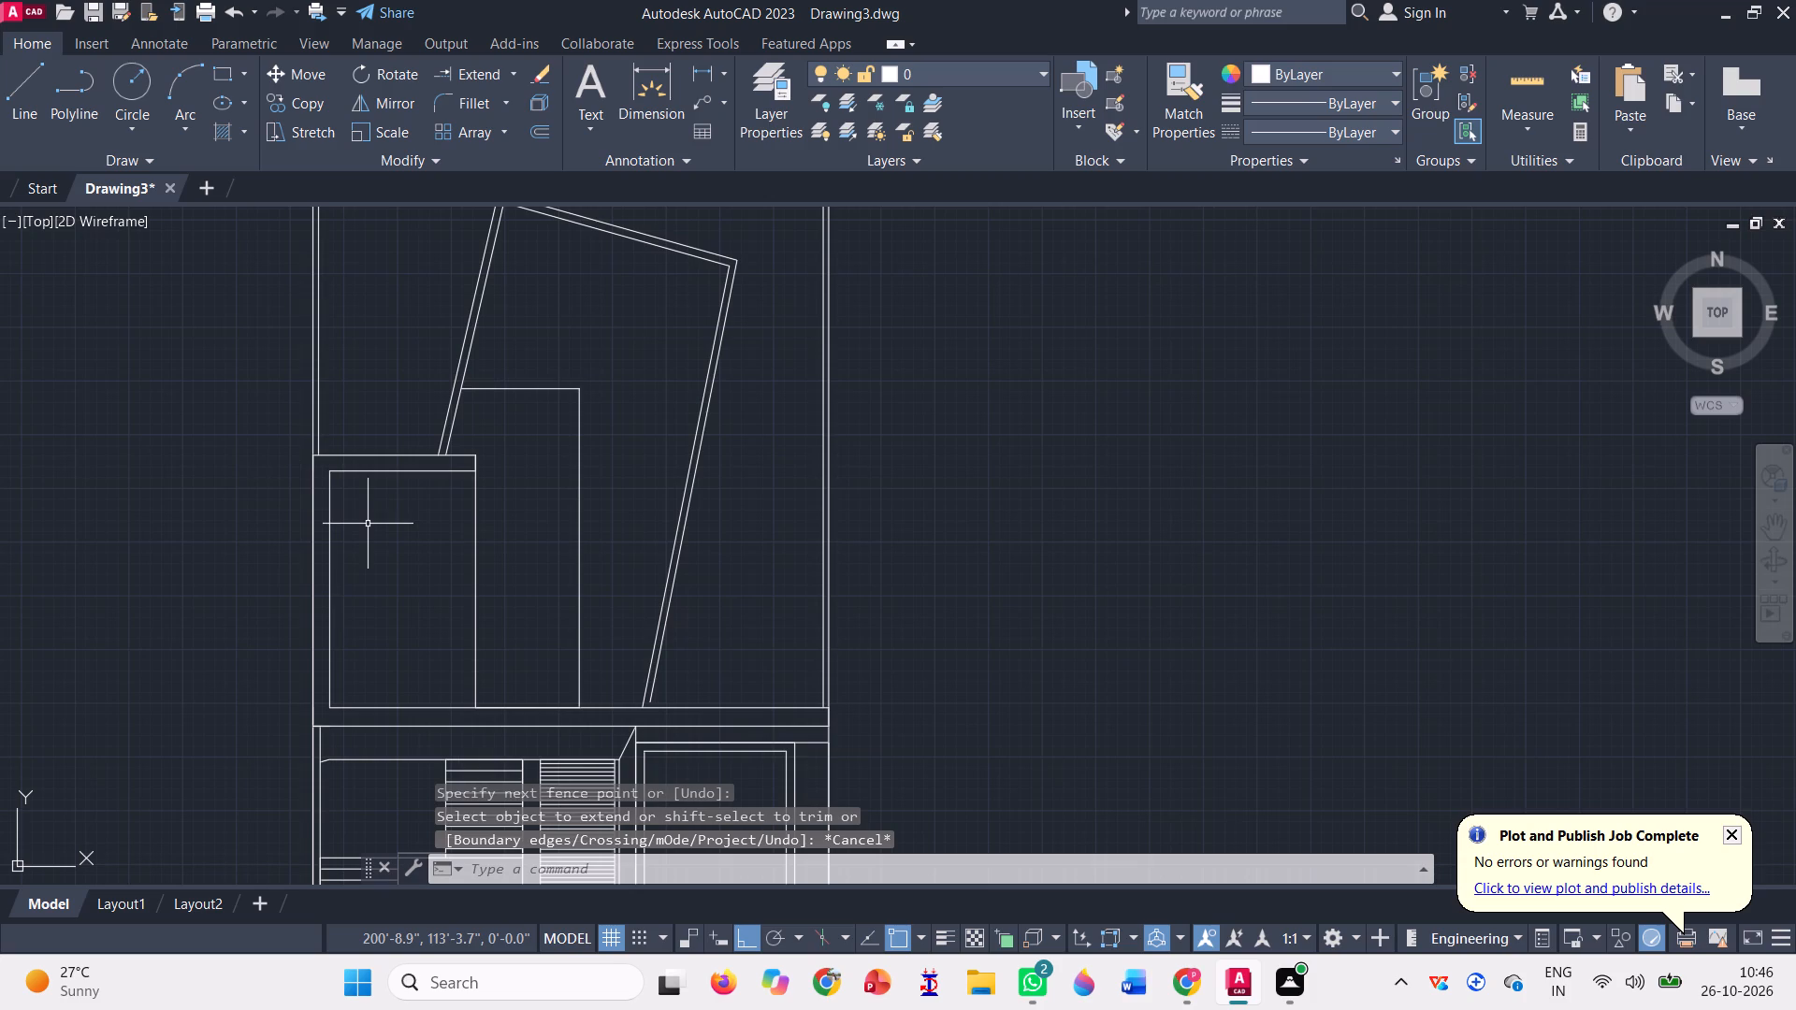
Trim the west and east boundary lines where they run north past the upper sloping wall.
{"action": "scroll", "coordinate": [384, 562], "scroll_direction": "down", "scroll_amount": 1}
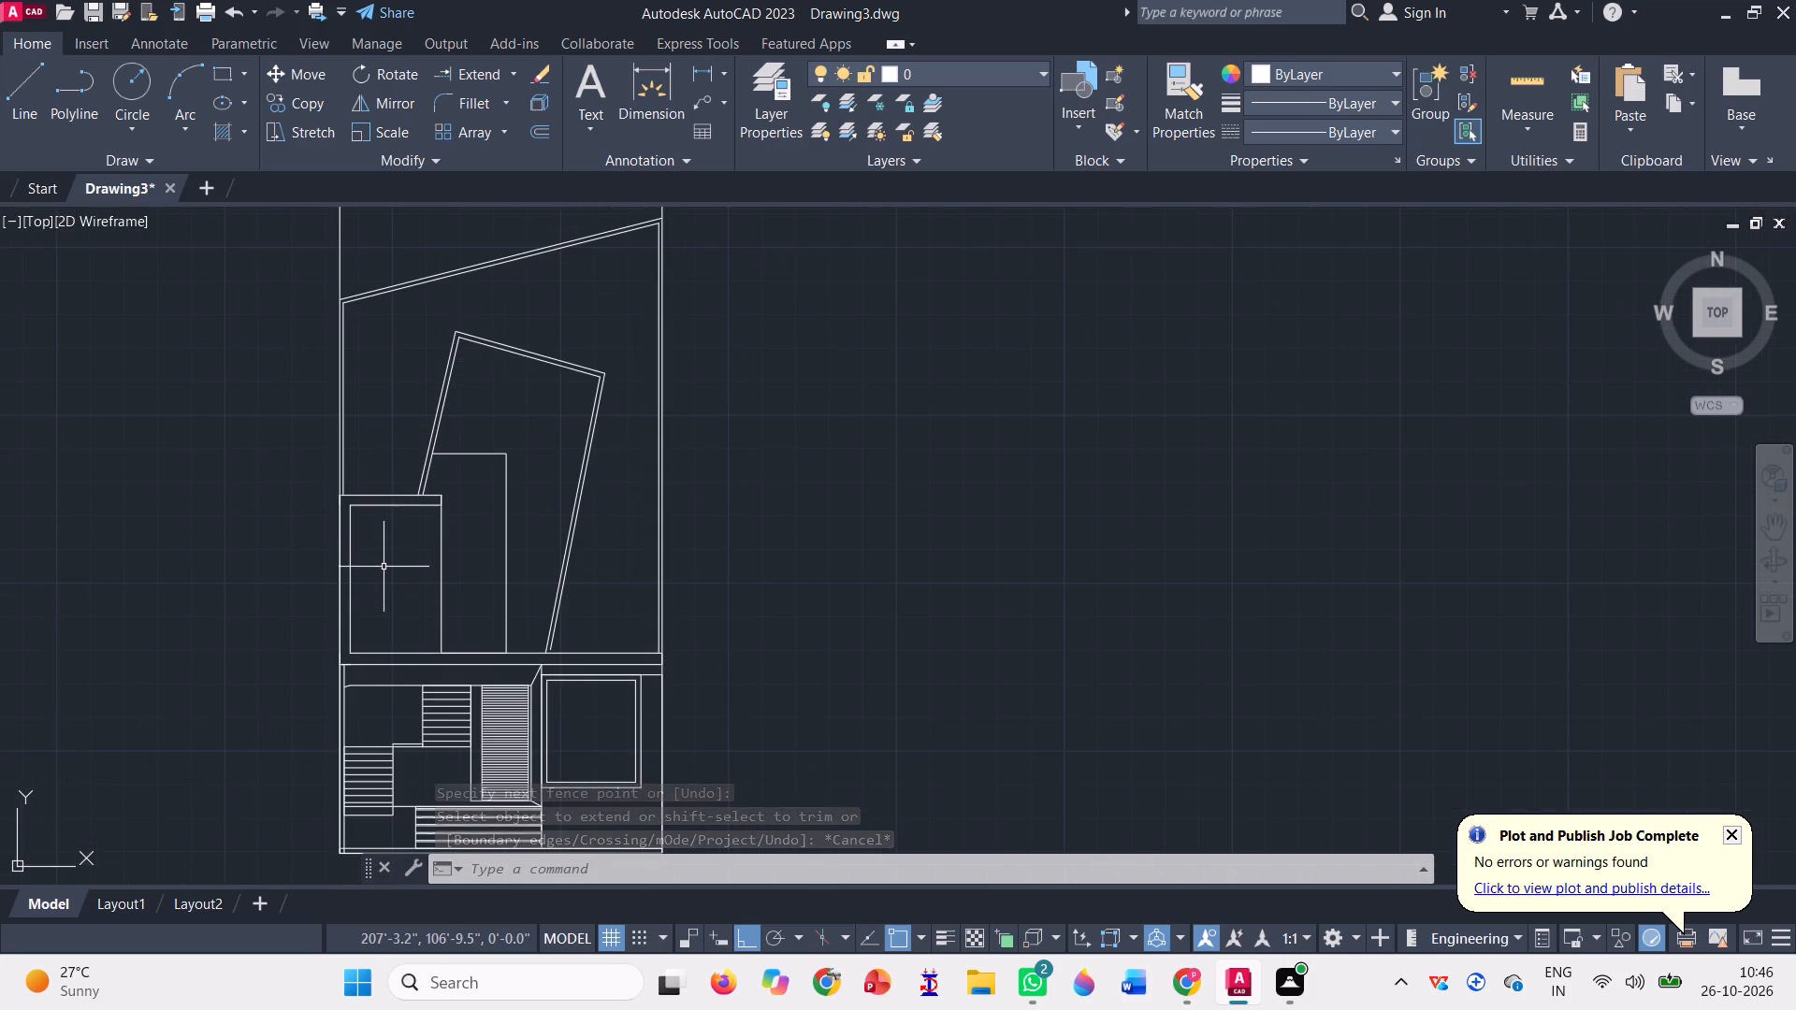
{"action": "scroll", "coordinate": [417, 613], "scroll_direction": "down", "scroll_amount": 1}
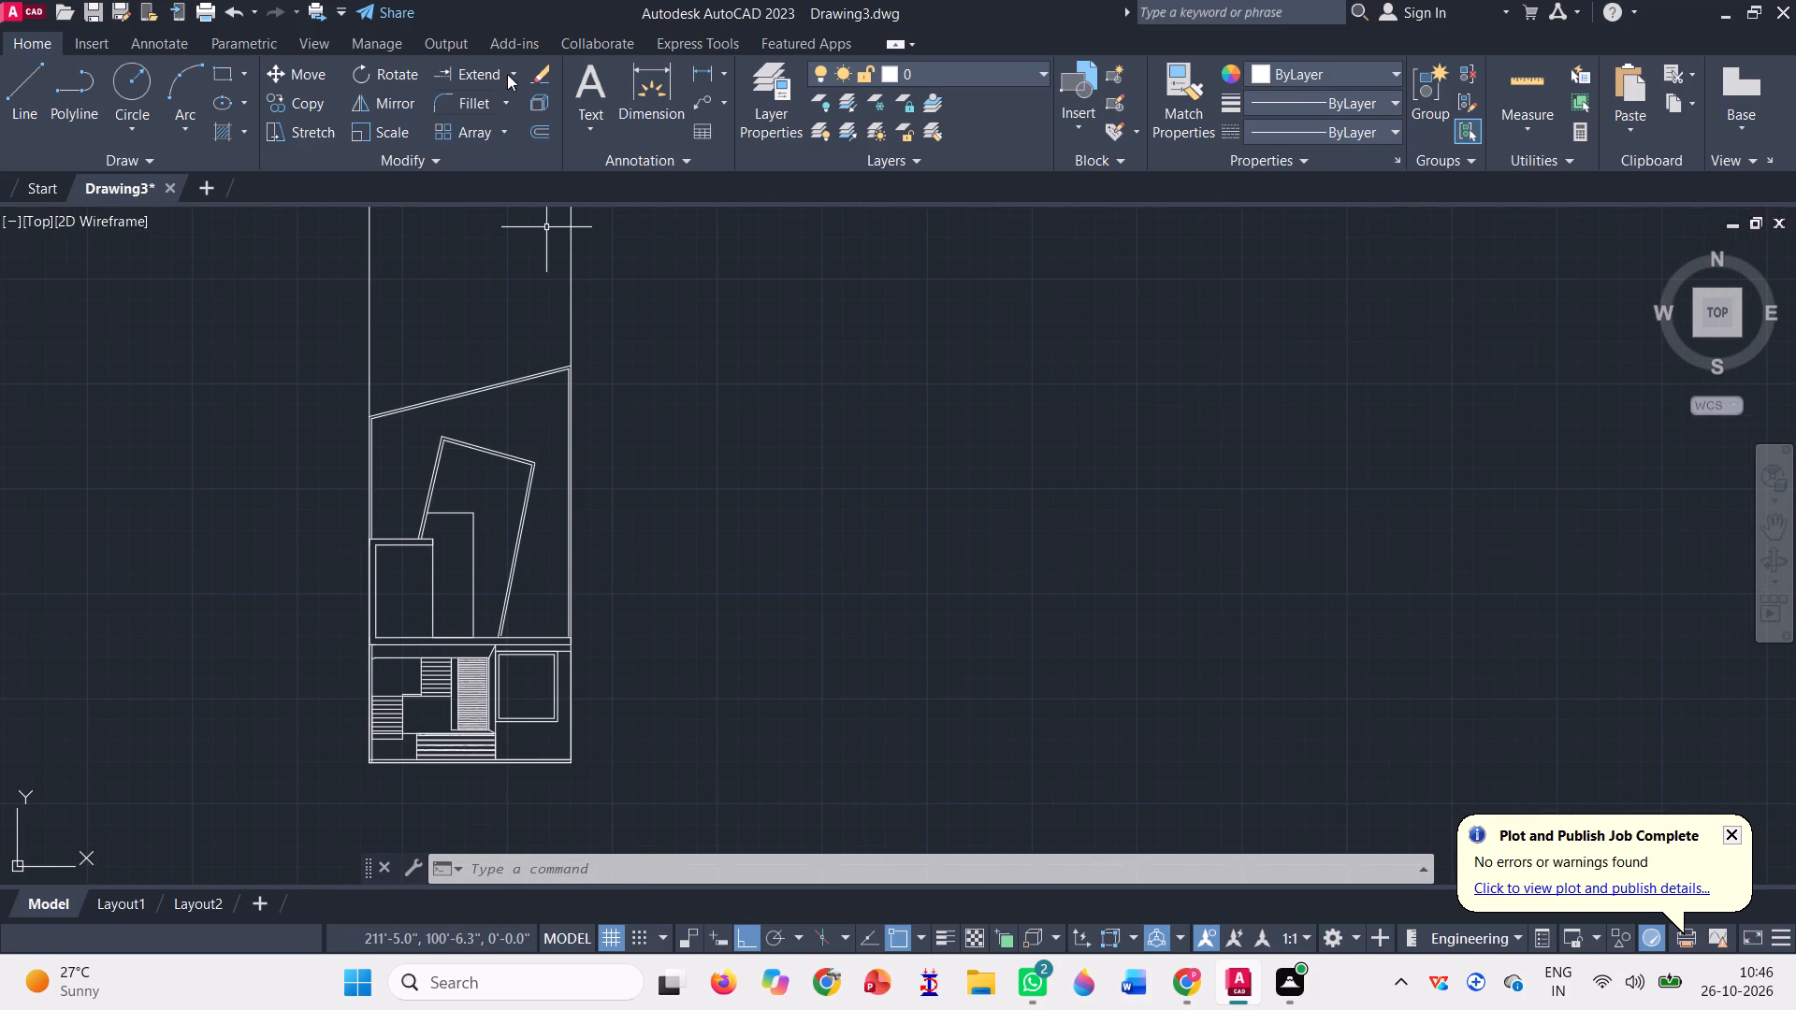
{"action": "left_click", "coordinate": [518, 74]}
{"action": "left_click", "coordinate": [496, 100]}
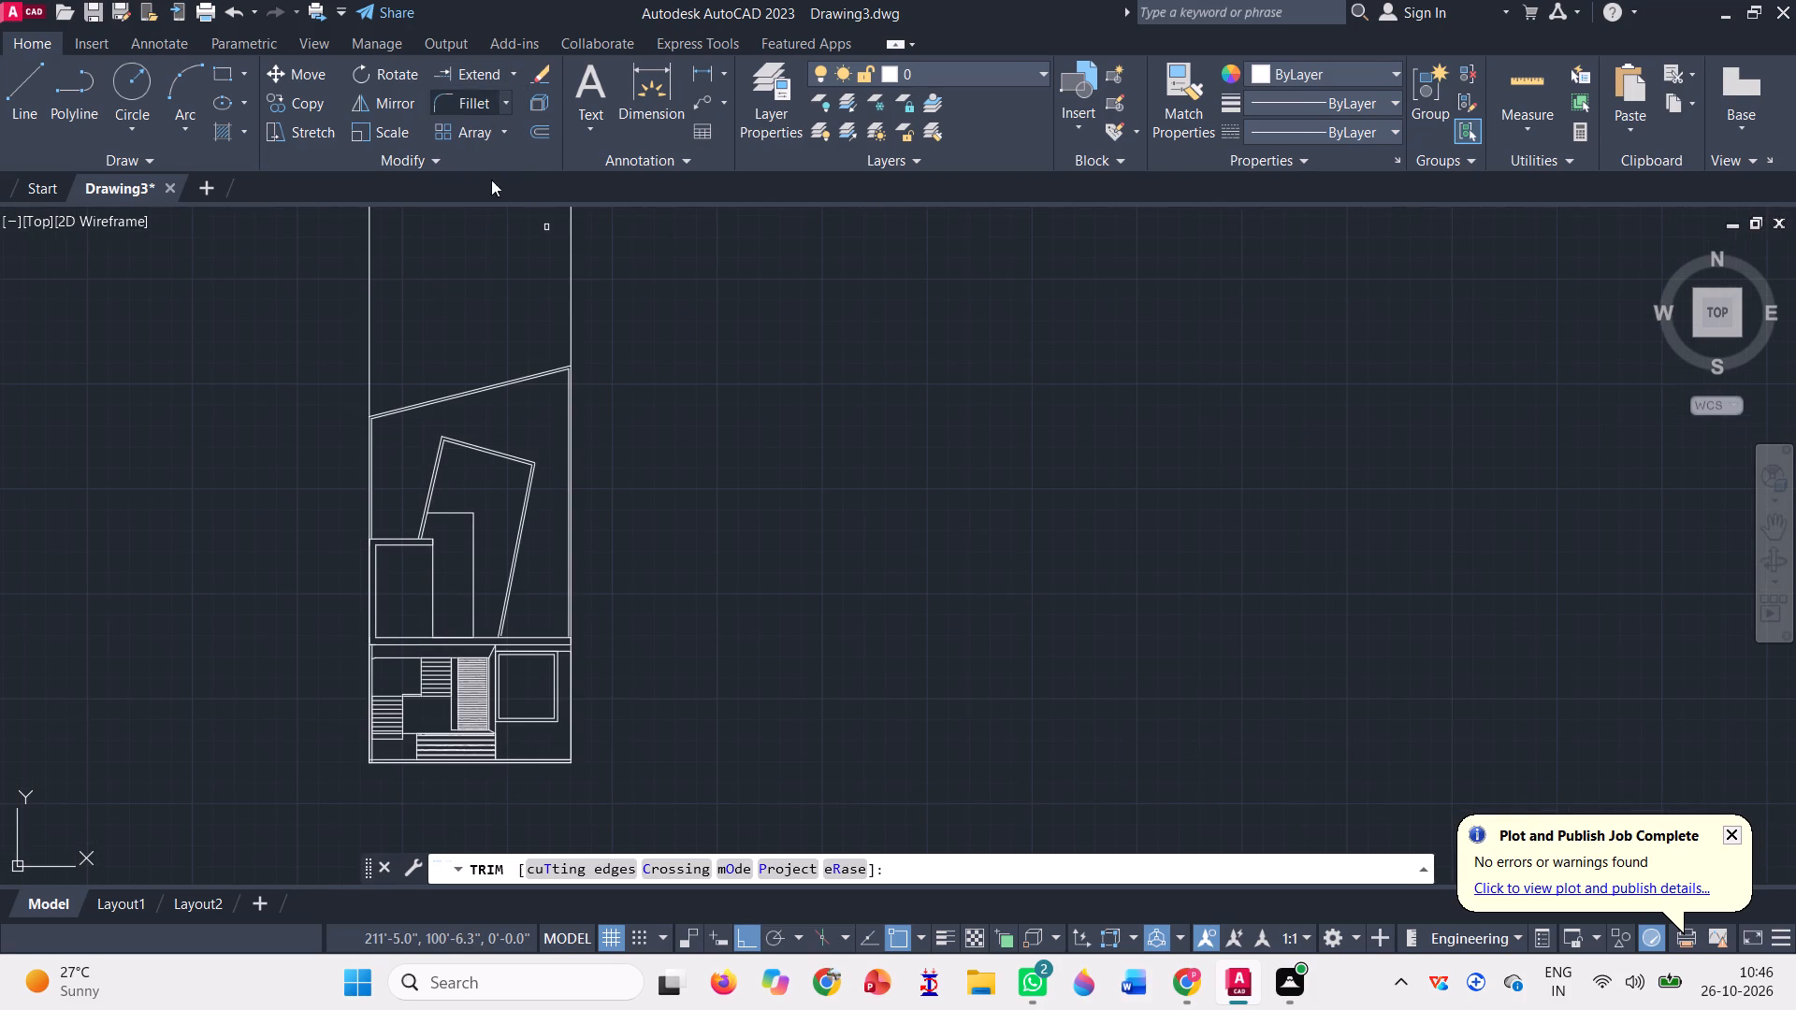
{"action": "left_click", "coordinate": [363, 311]}
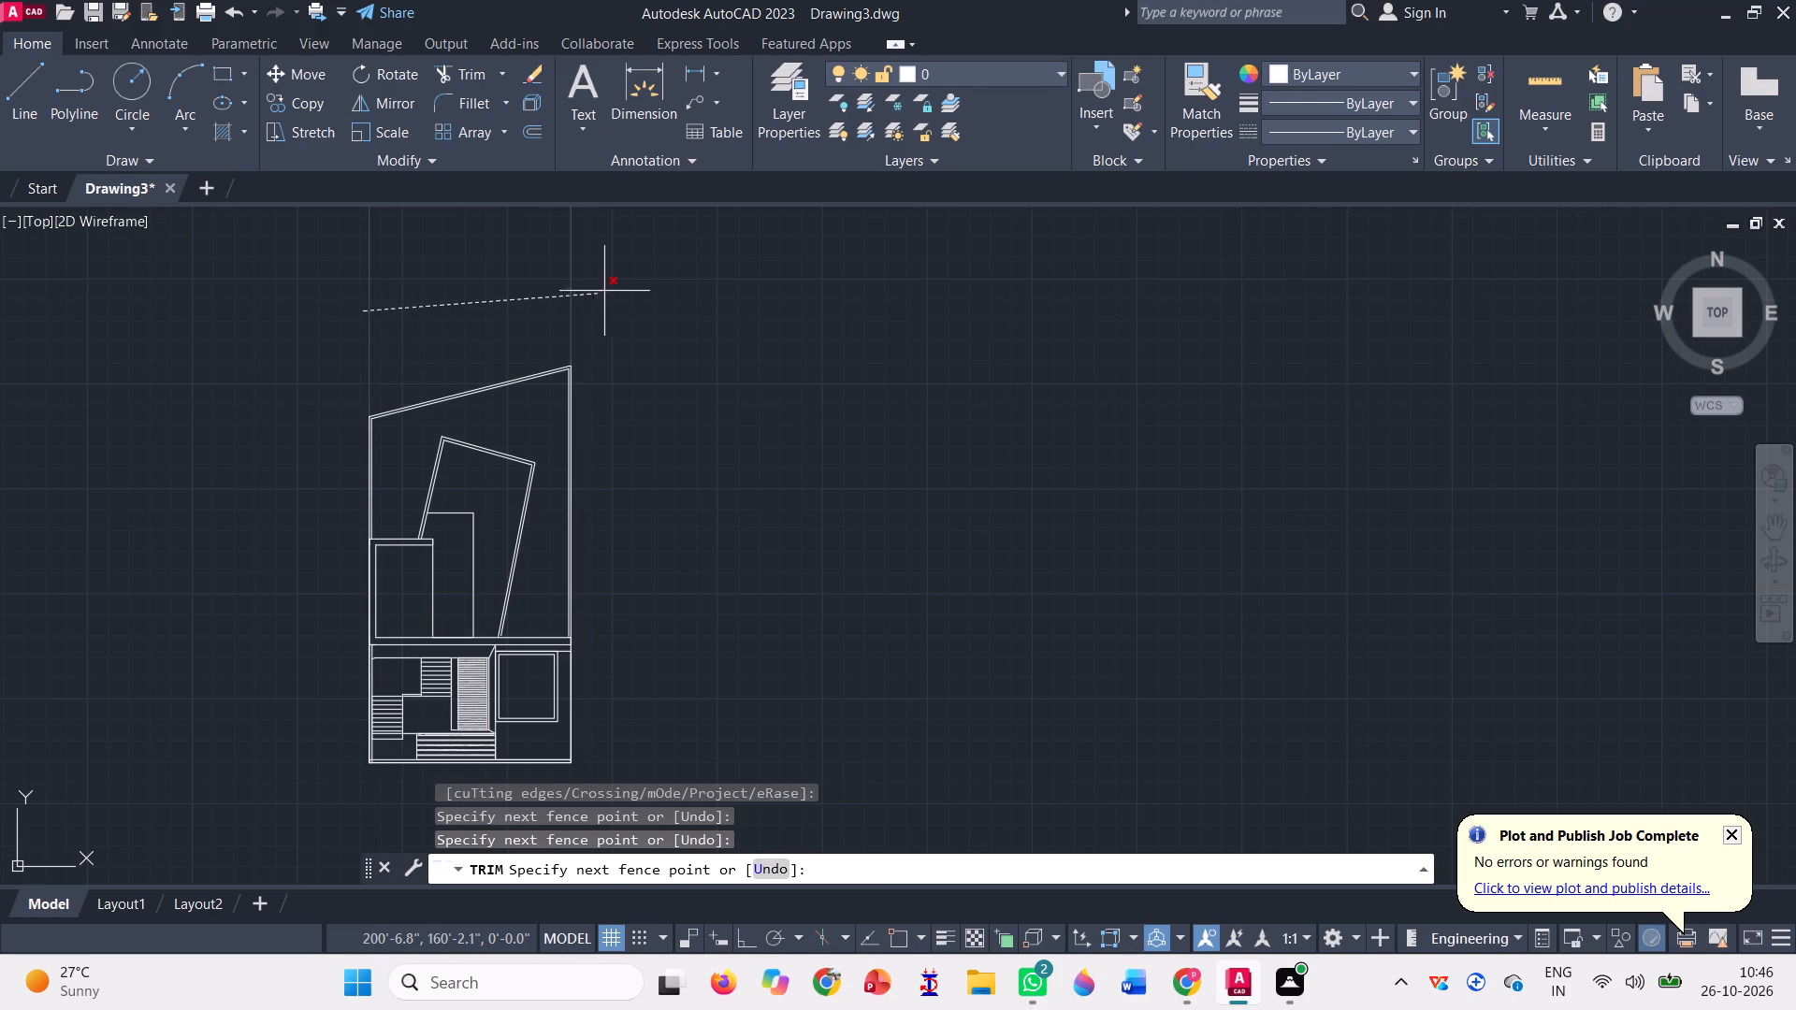
{"action": "left_click", "coordinate": [611, 286]}
{"action": "scroll", "coordinate": [437, 354], "scroll_direction": "up", "scroll_amount": 1}
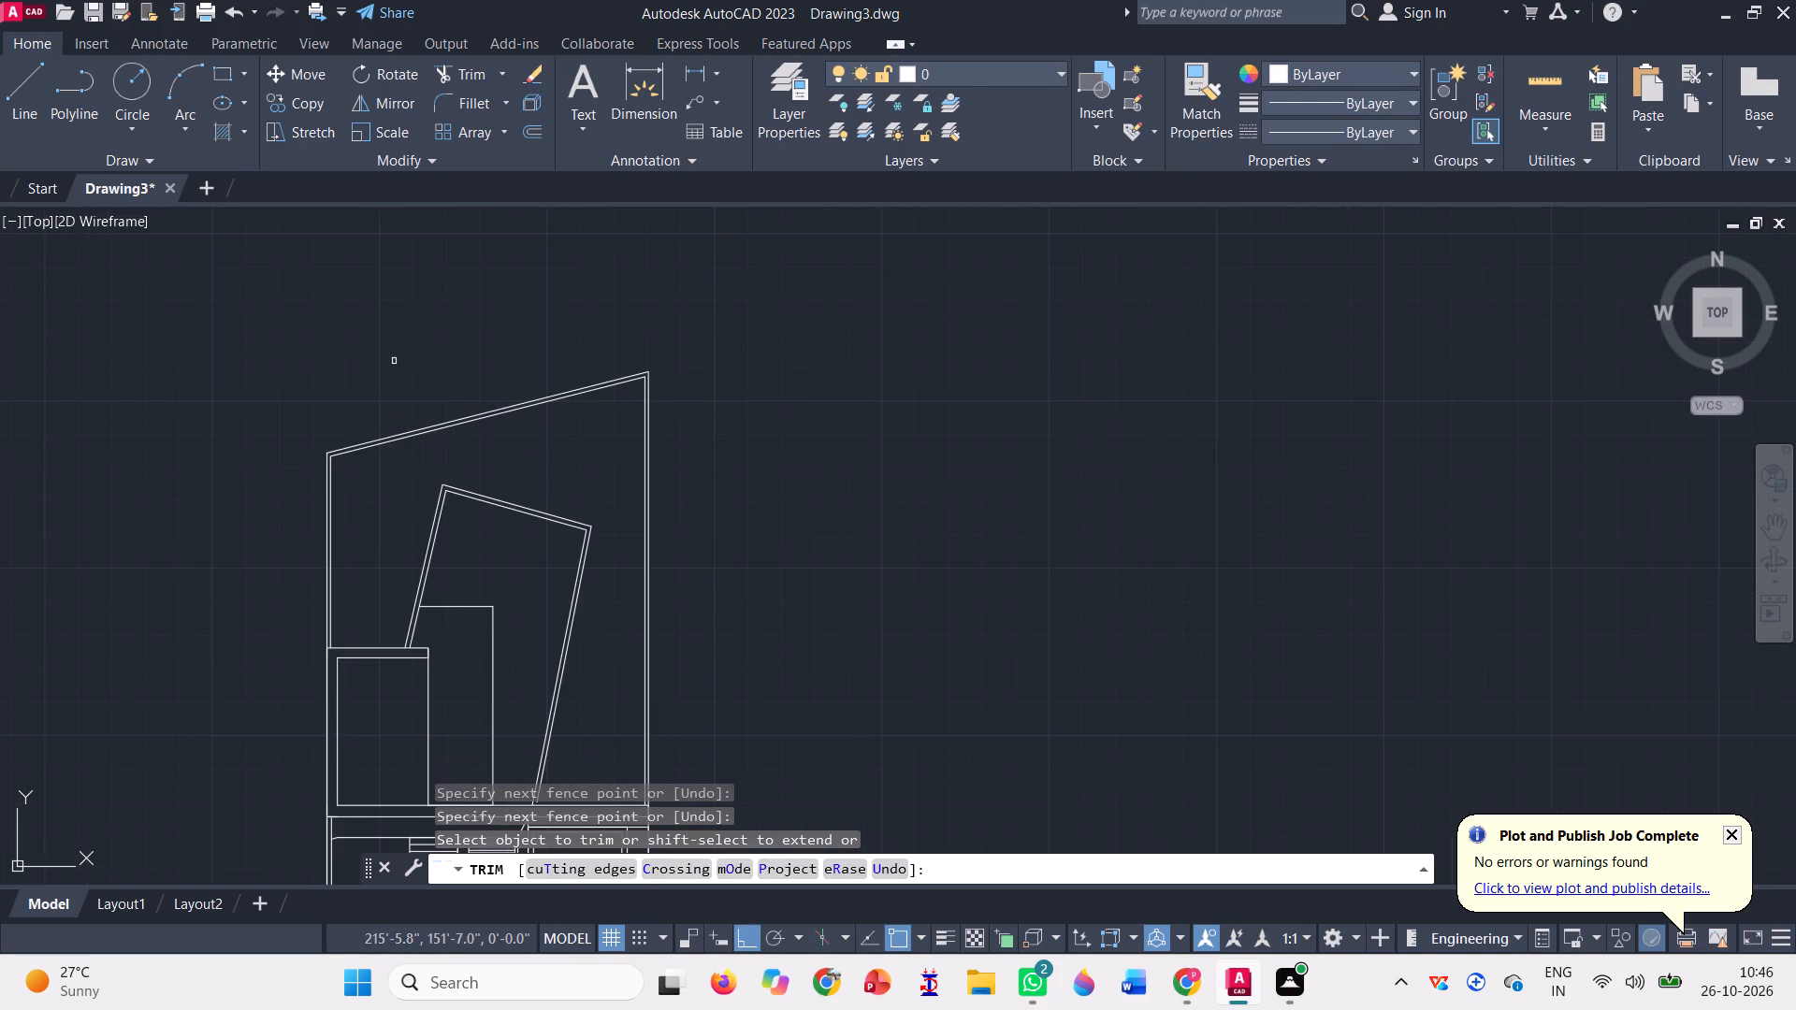
{"action": "scroll", "coordinate": [392, 363], "scroll_direction": "up", "scroll_amount": 1}
{"action": "key", "text": "Escape"}
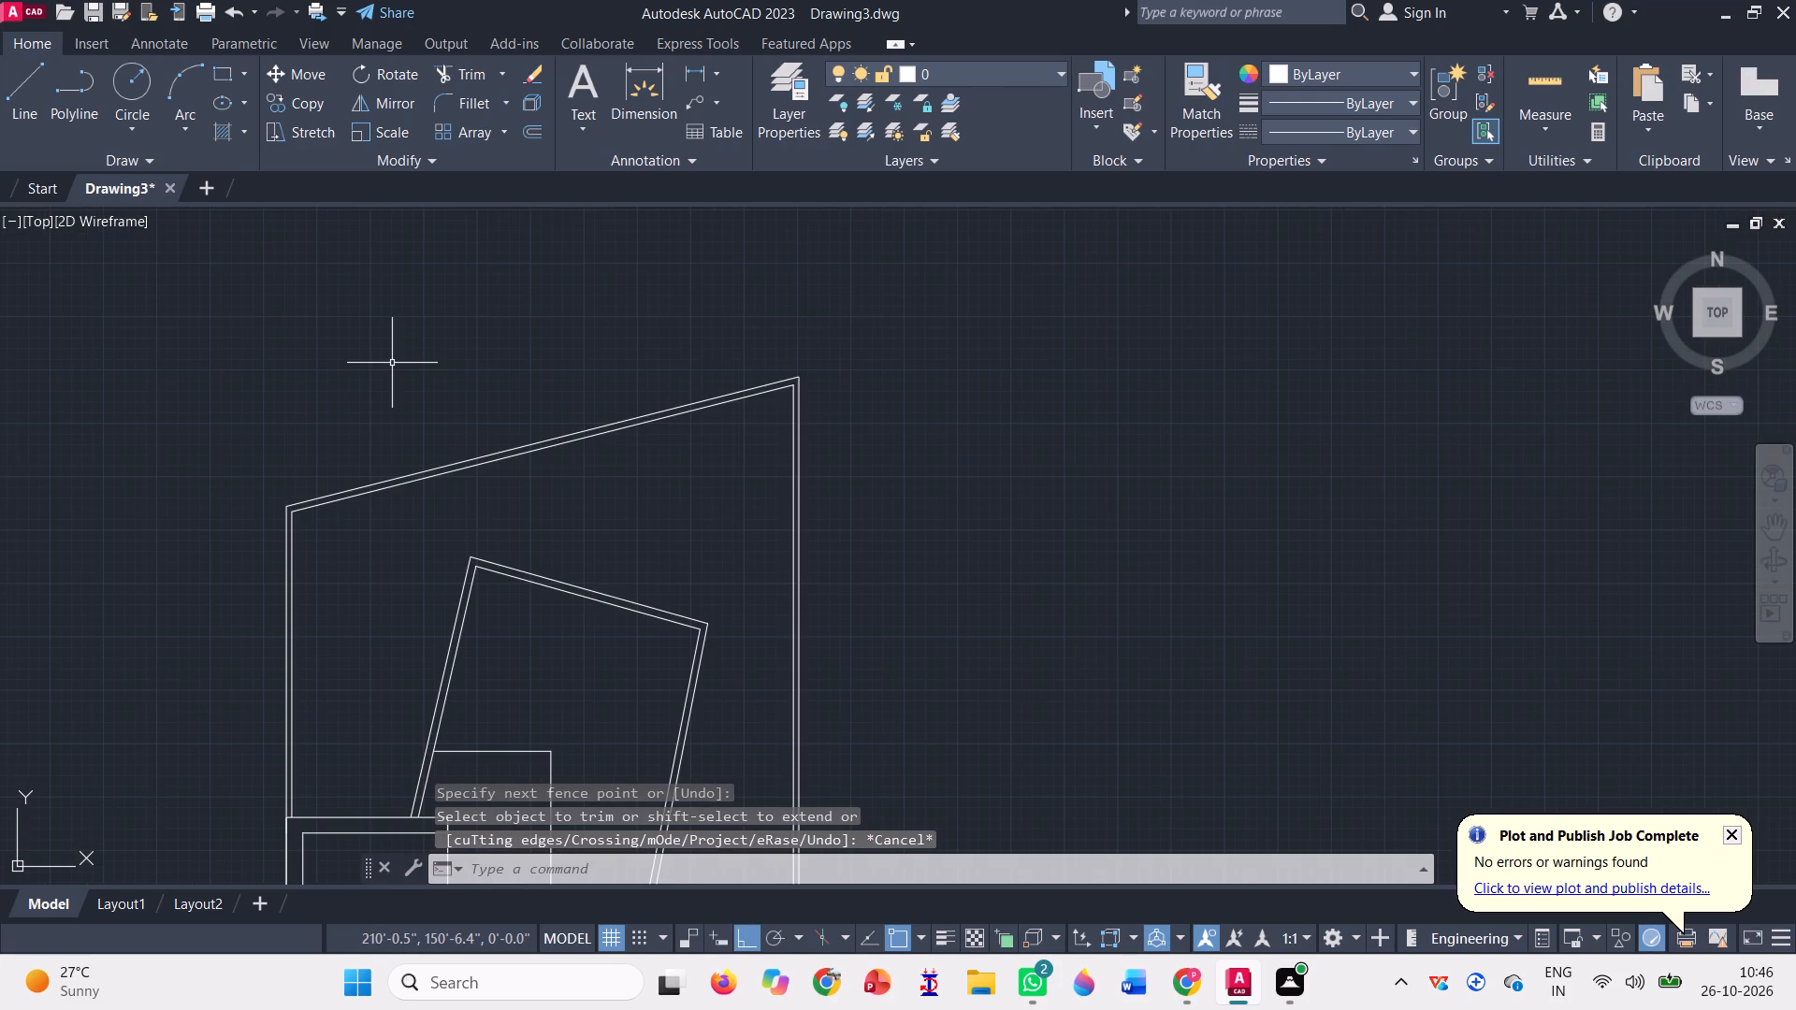
Copy the whole layout twice due east, at offsets of about 71' and about 145' from the original.
{"action": "scroll", "coordinate": [432, 276], "scroll_direction": "down", "scroll_amount": 2}
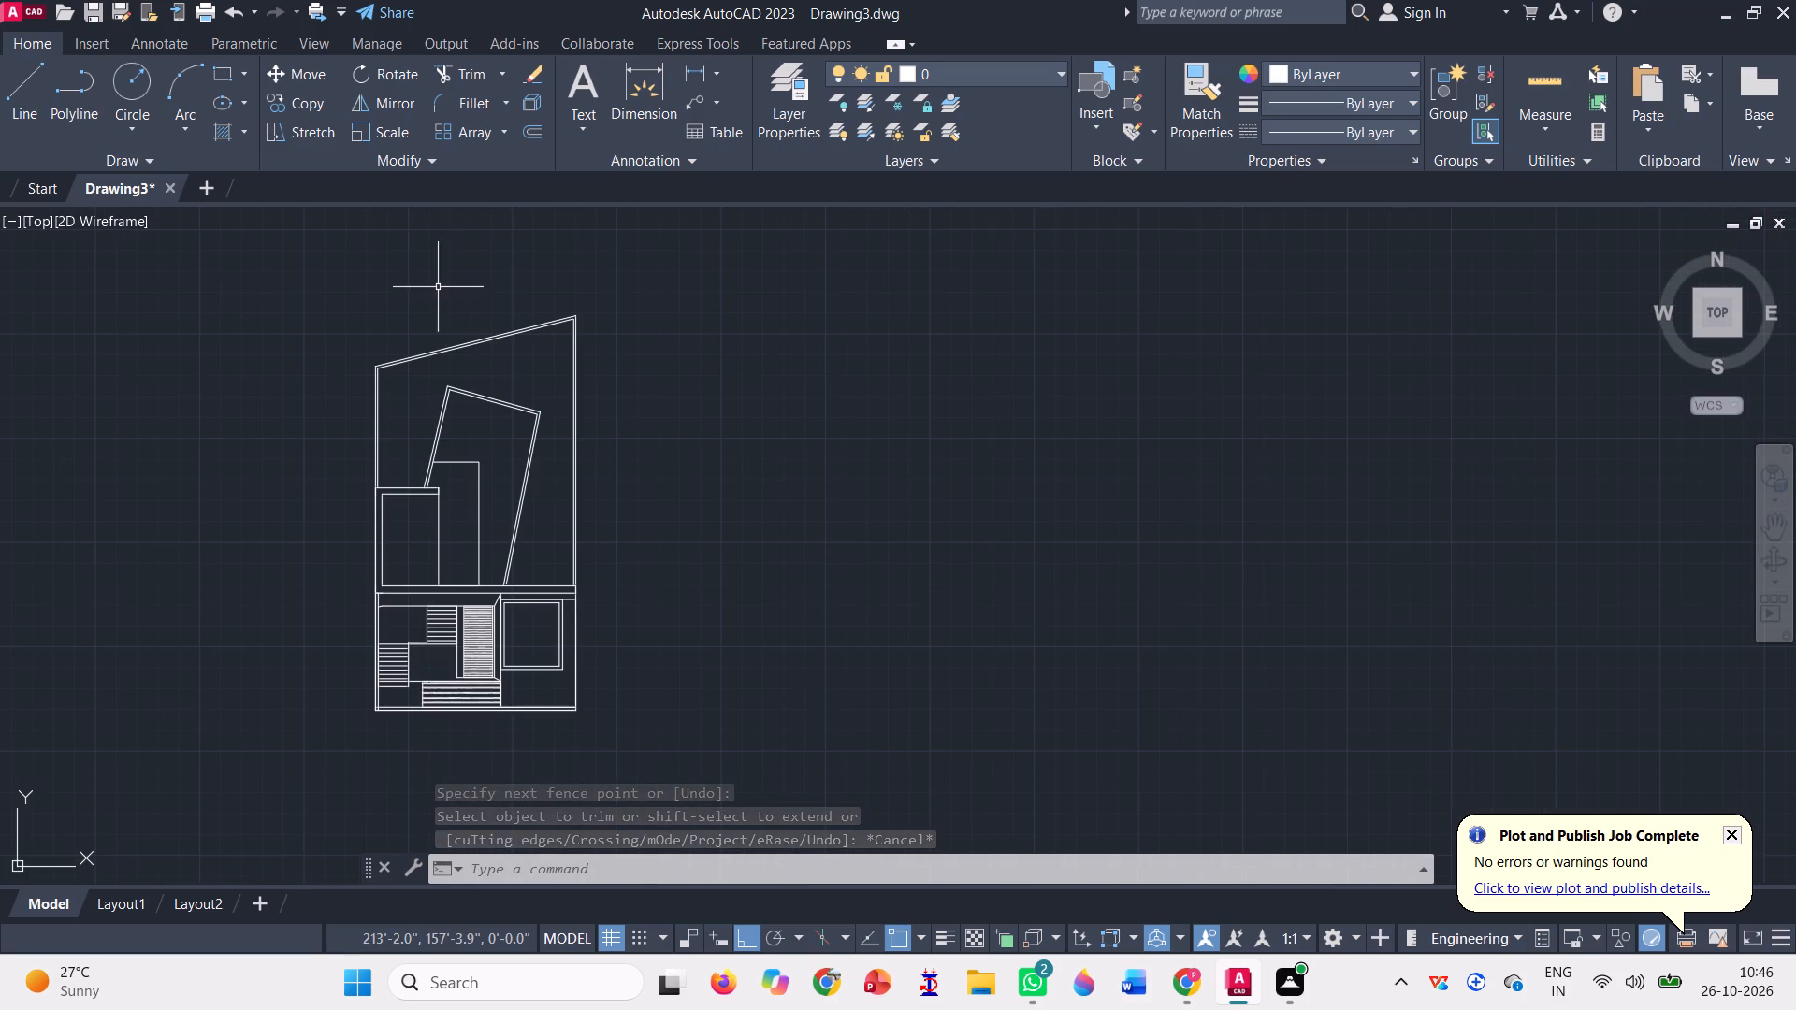
{"action": "left_click", "coordinate": [652, 775]}
{"action": "left_click", "coordinate": [252, 281]}
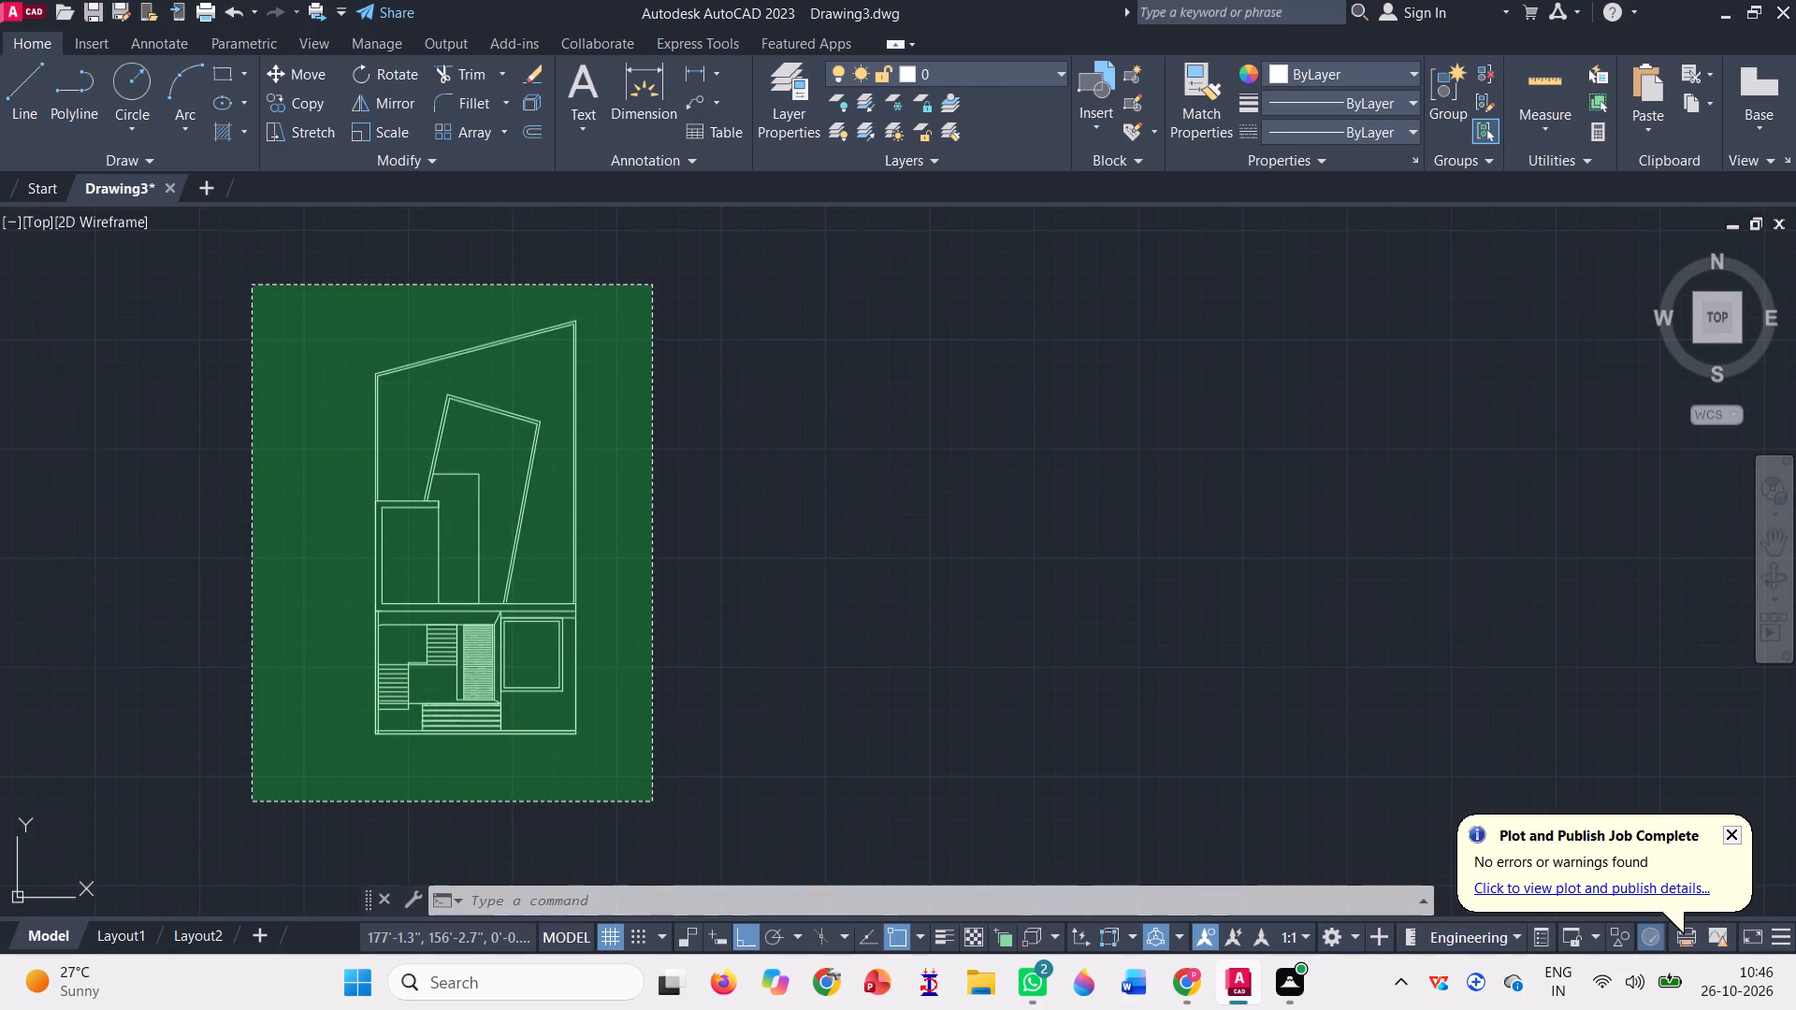
{"action": "type", "text": "co"}
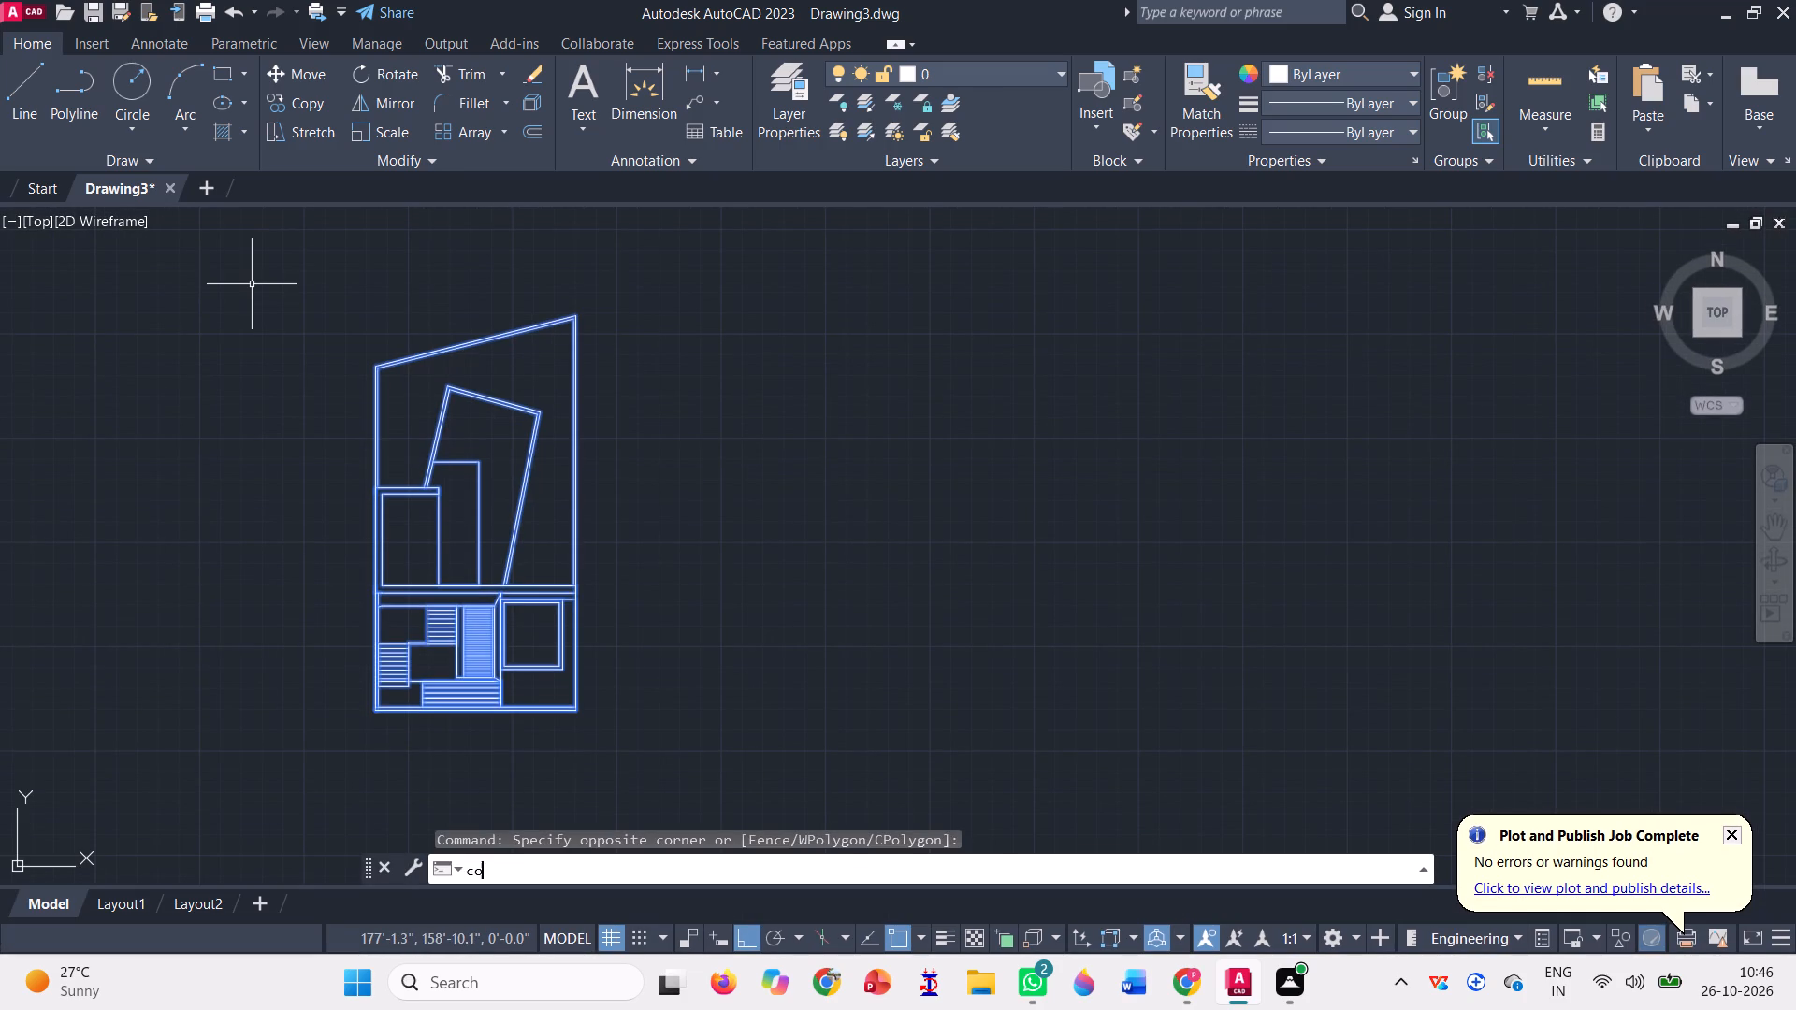
{"action": "key", "text": "space"}
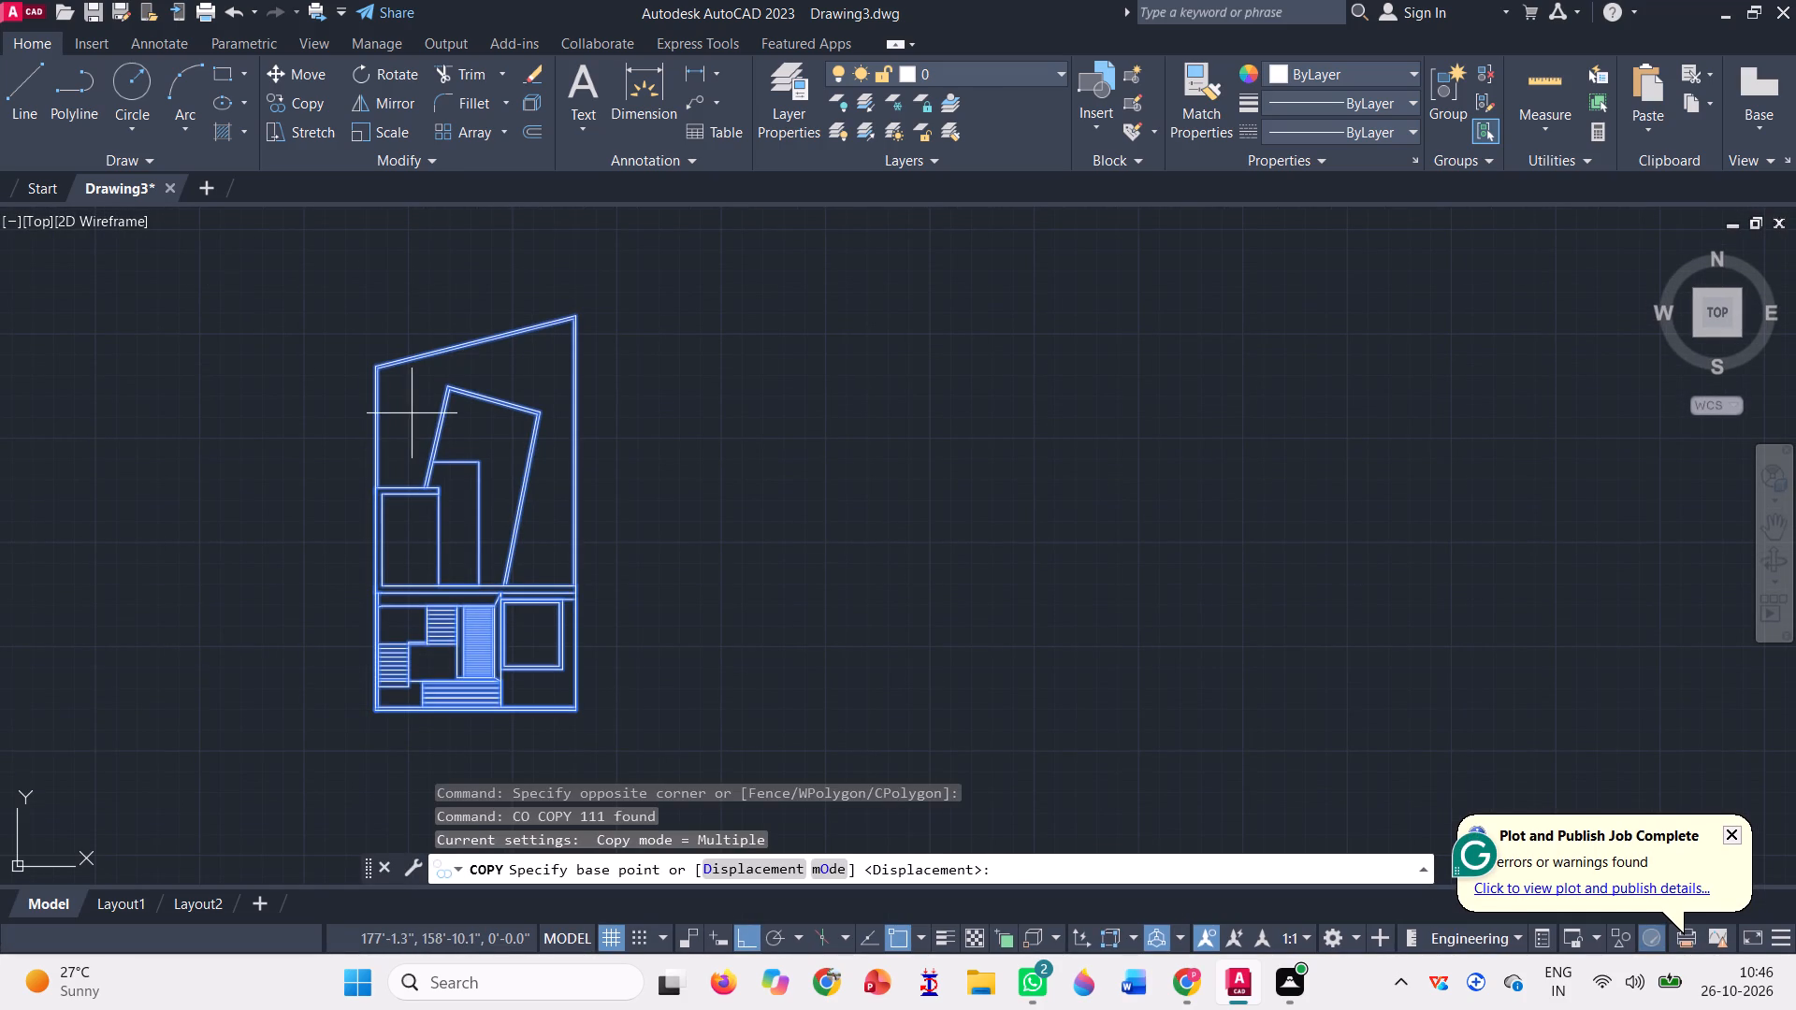
{"action": "left_click", "coordinate": [575, 506]}
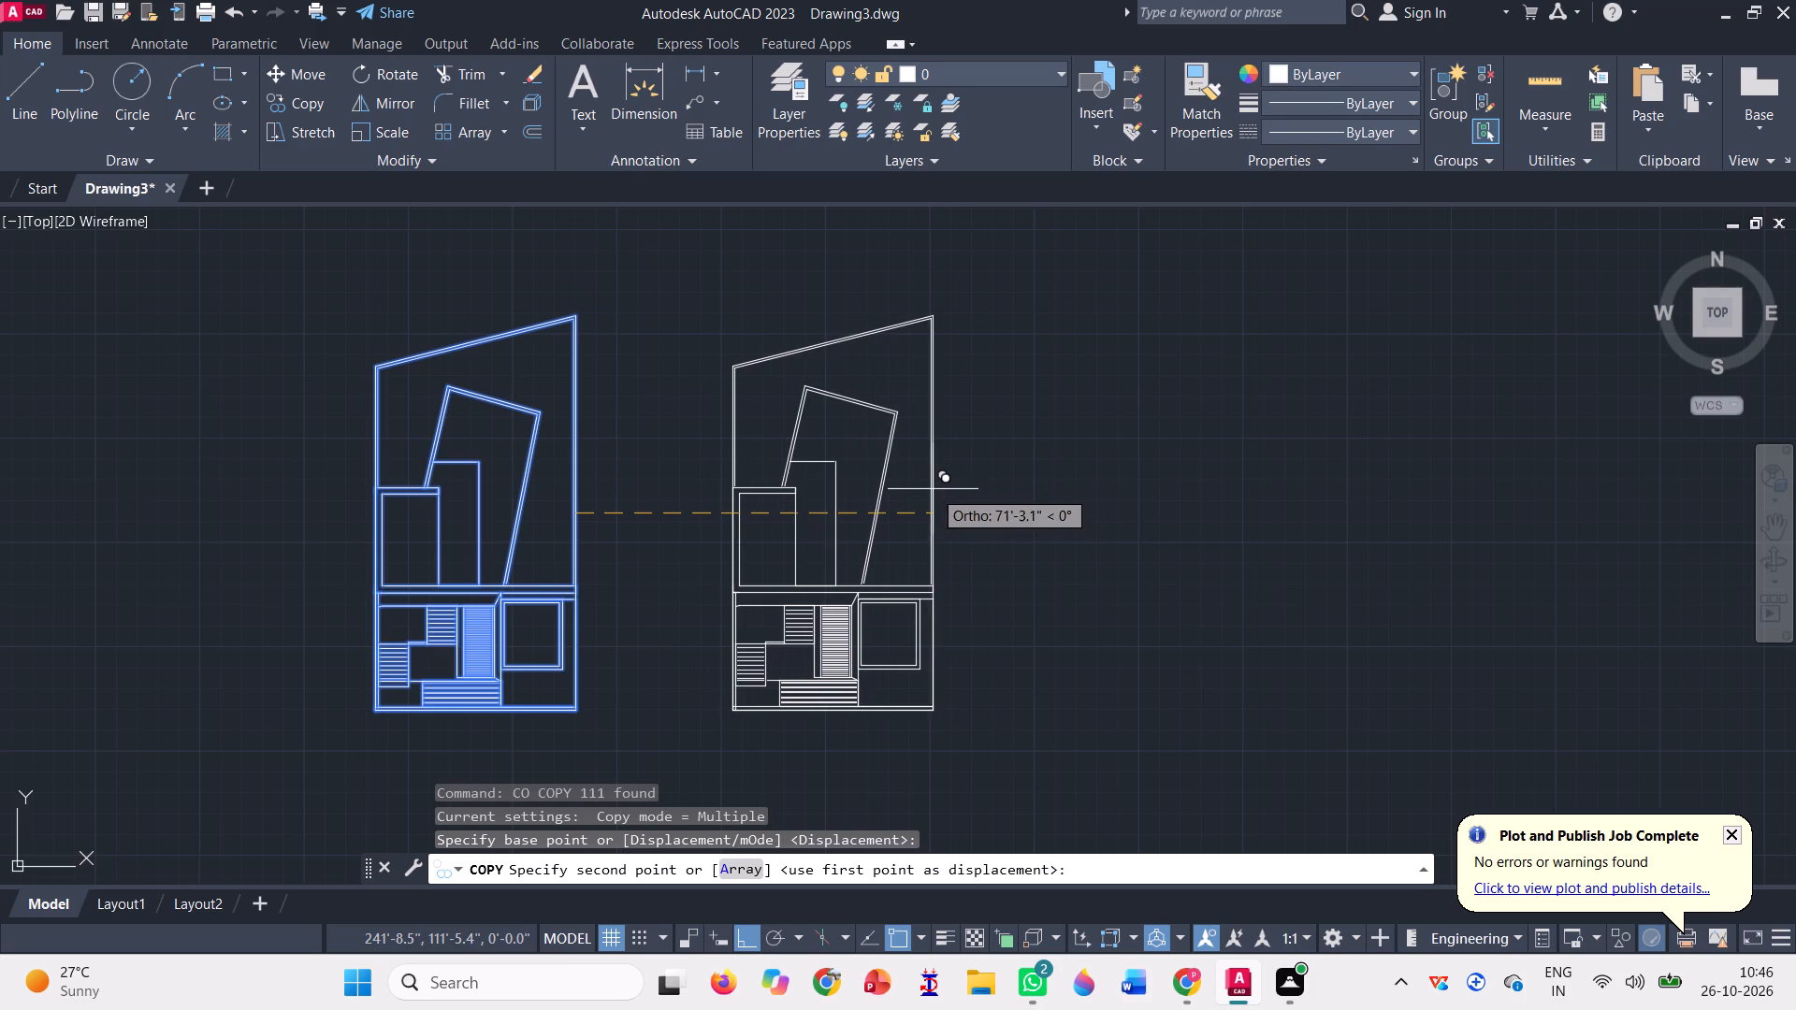
{"action": "left_click", "coordinate": [931, 486]}
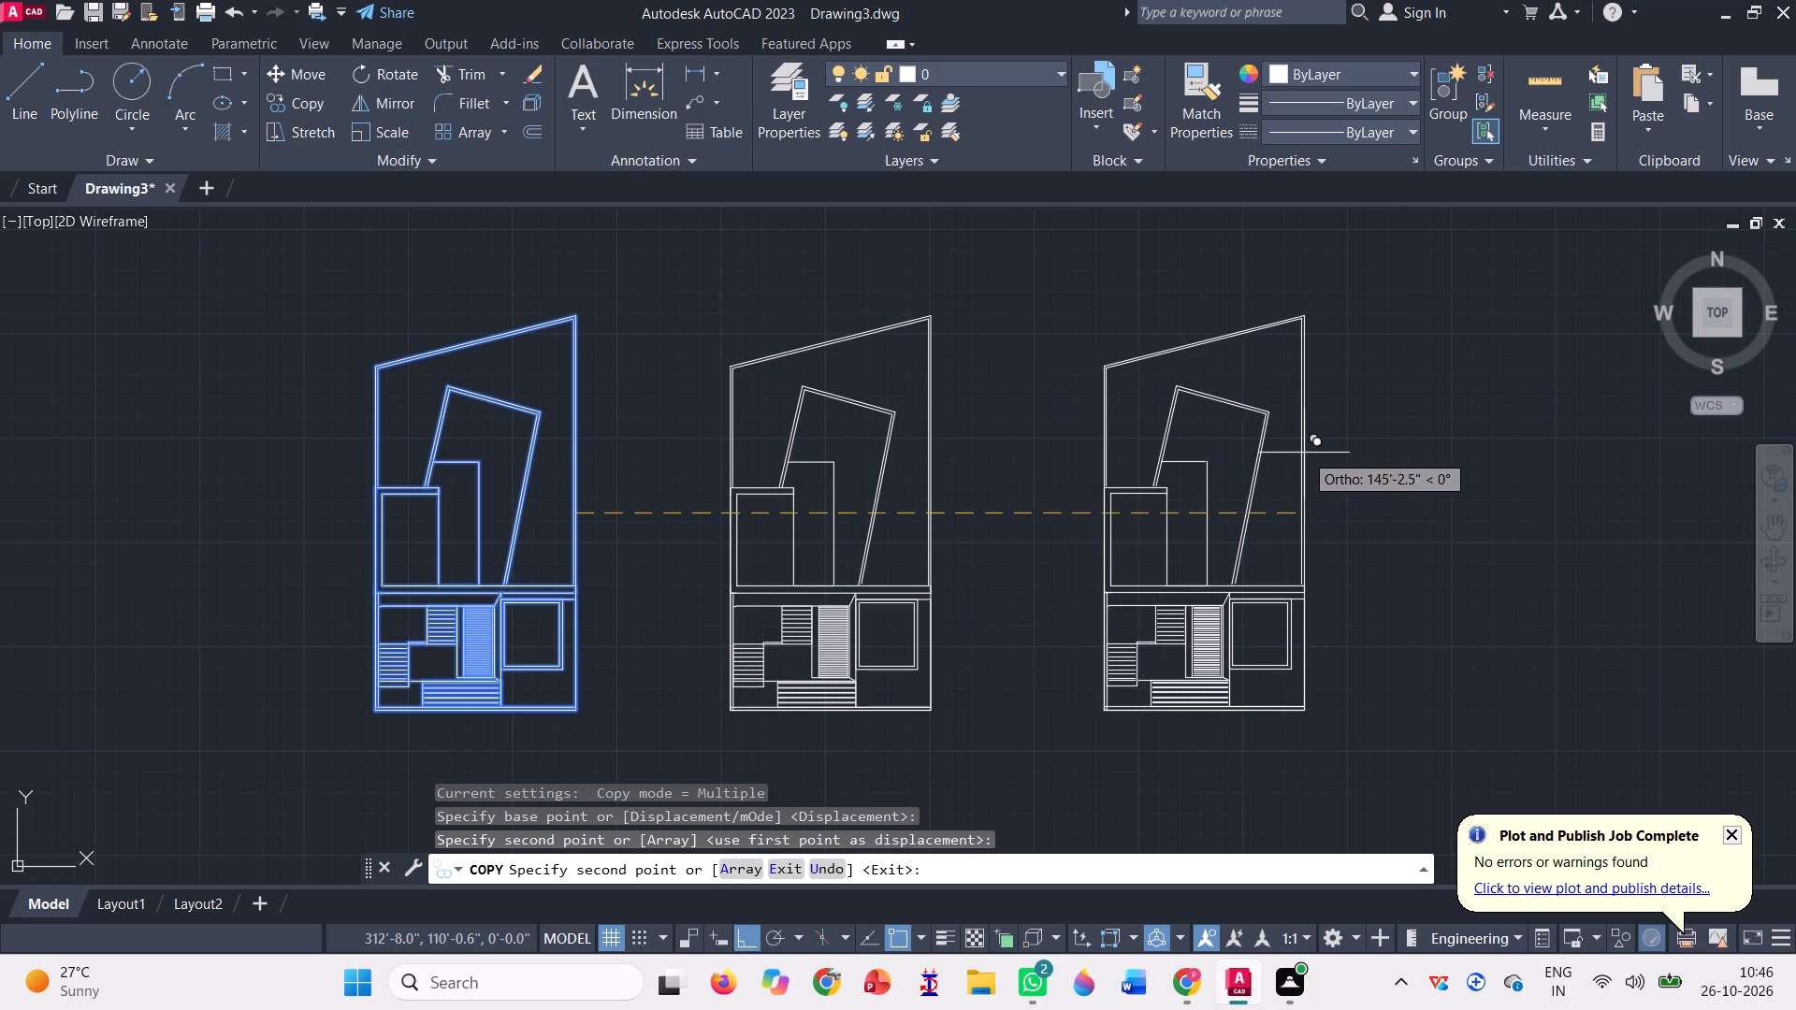
{"action": "left_click", "coordinate": [1304, 453]}
{"action": "key", "text": "Escape"}
Change the color of every object in the easternmost layout copy to black (0,0,0).
{"action": "scroll", "coordinate": [1391, 626], "scroll_direction": "up", "scroll_amount": 1}
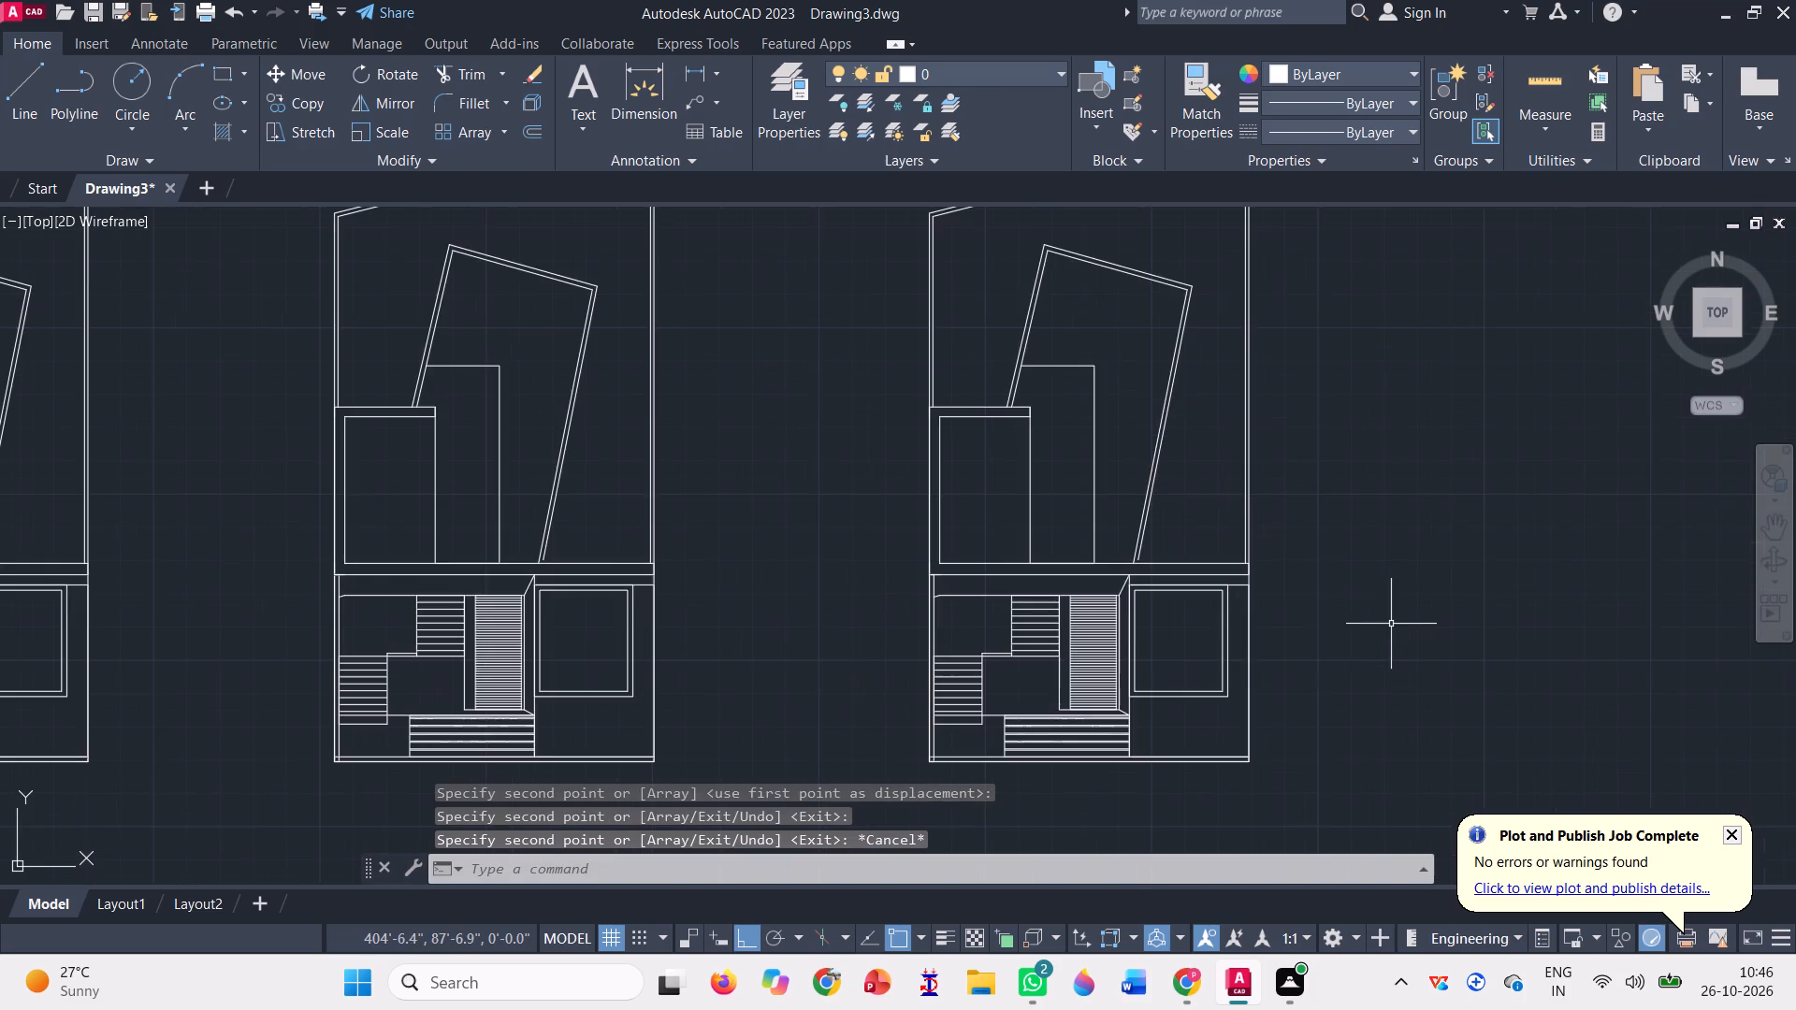
{"action": "scroll", "coordinate": [1060, 617], "scroll_direction": "down", "scroll_amount": 1}
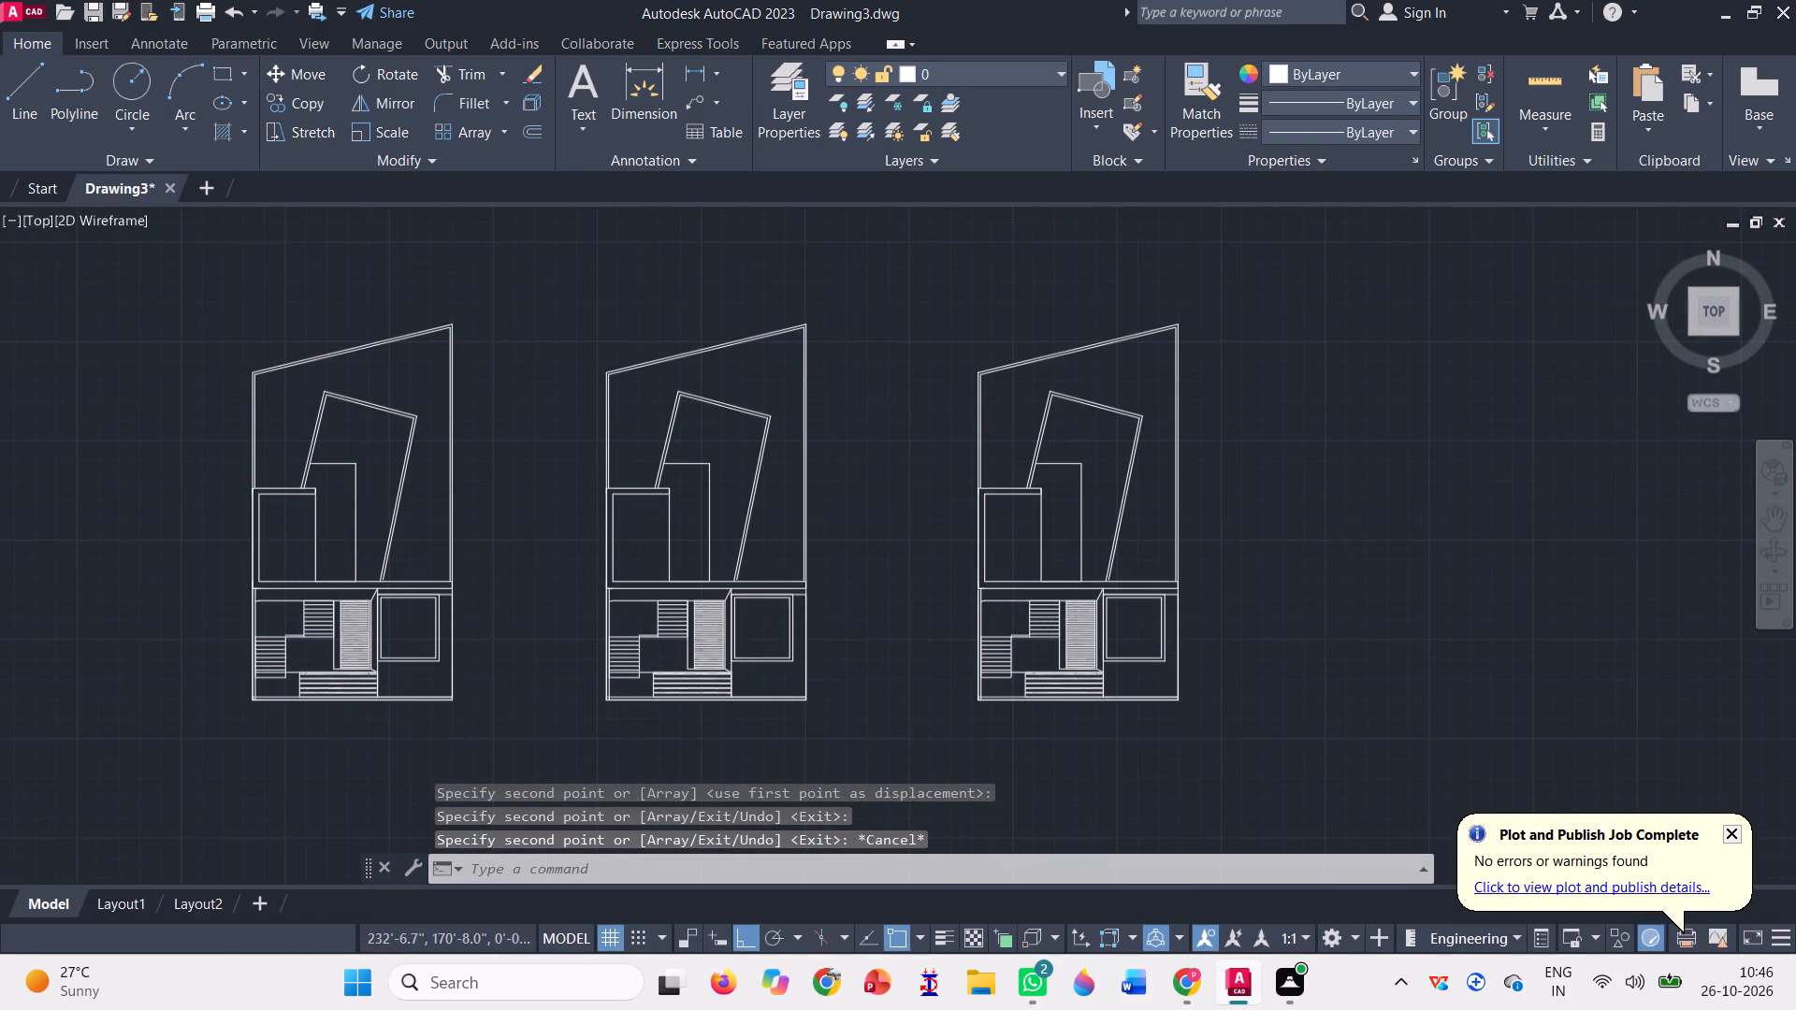
{"action": "left_click", "coordinate": [1235, 740]}
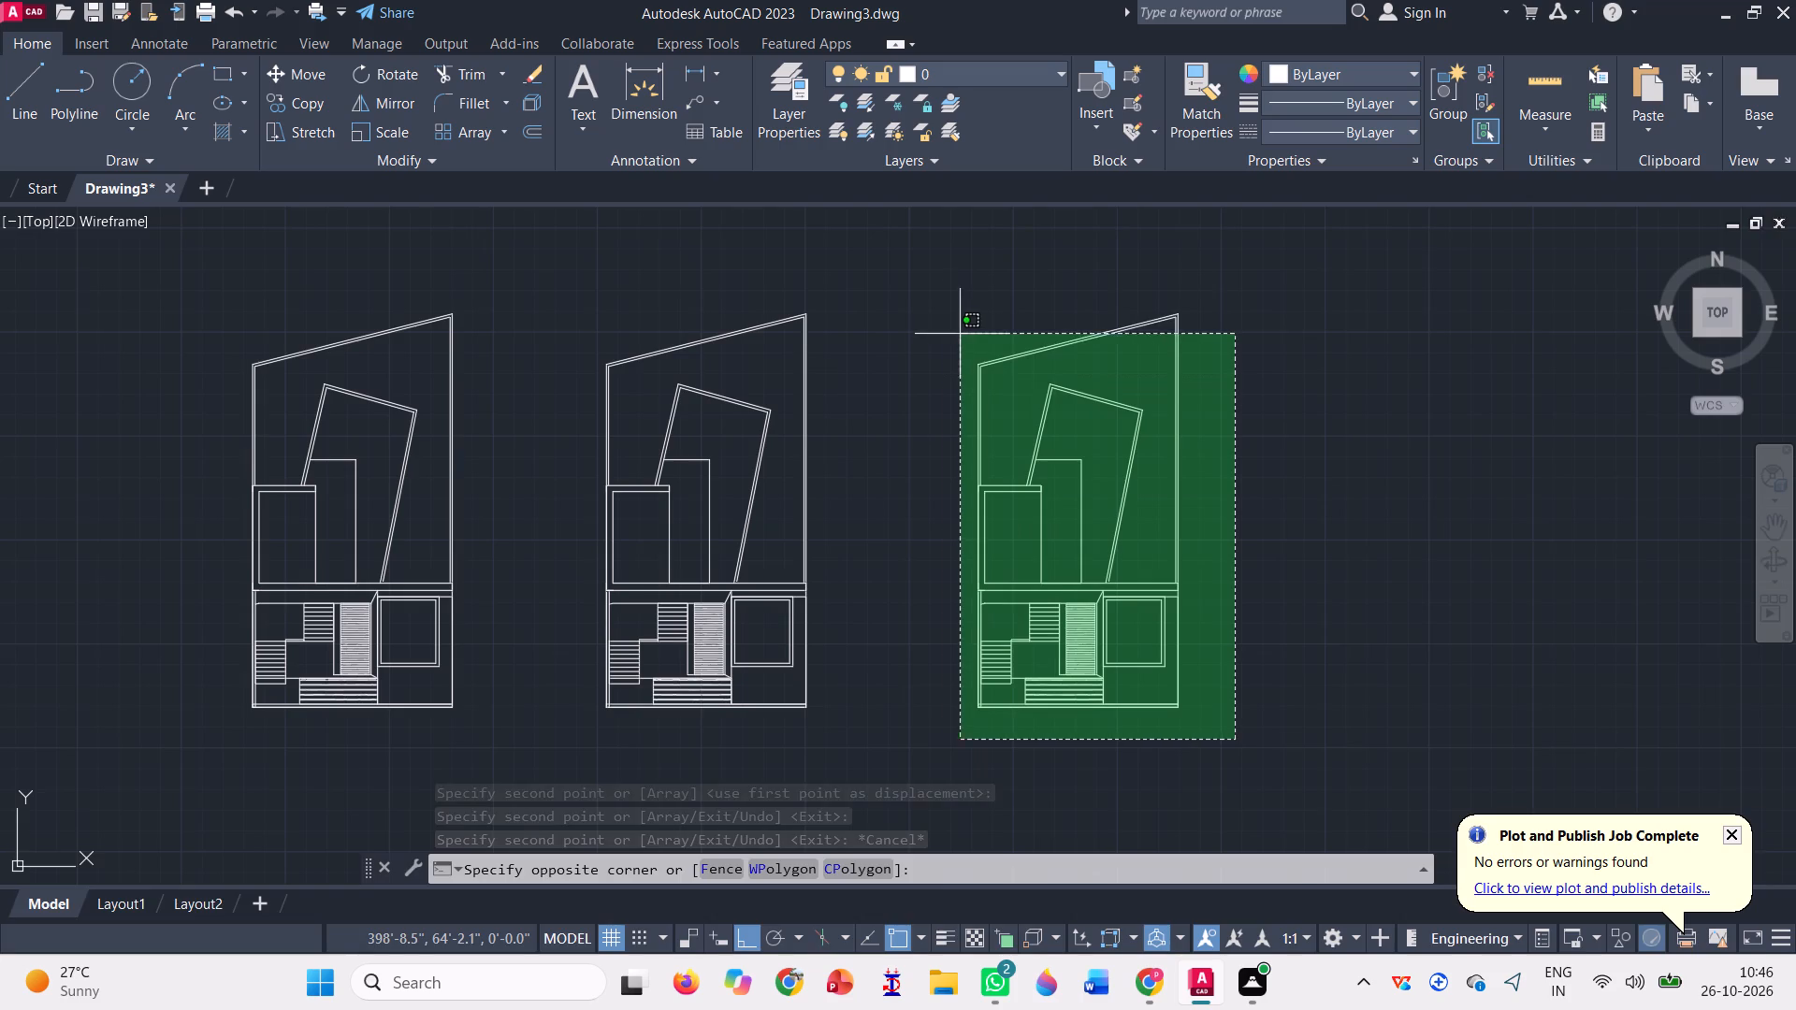
{"action": "left_click", "coordinate": [928, 273]}
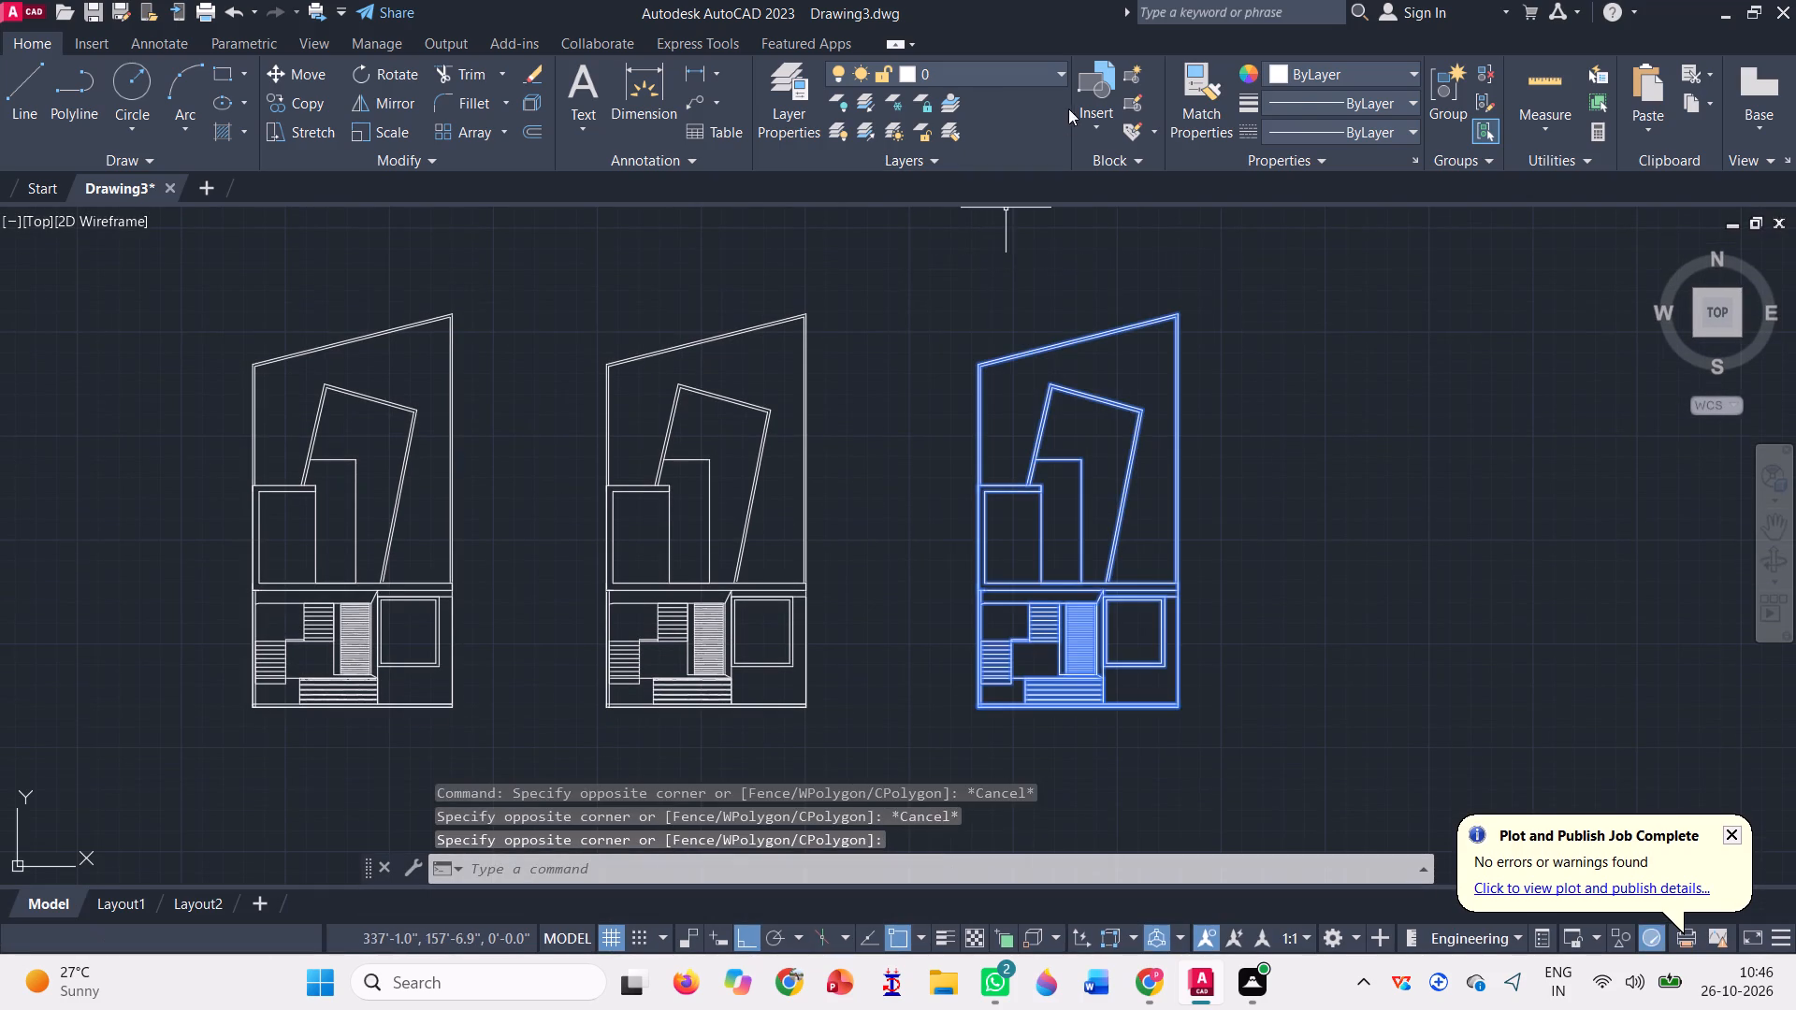
{"action": "left_click", "coordinate": [1296, 81]}
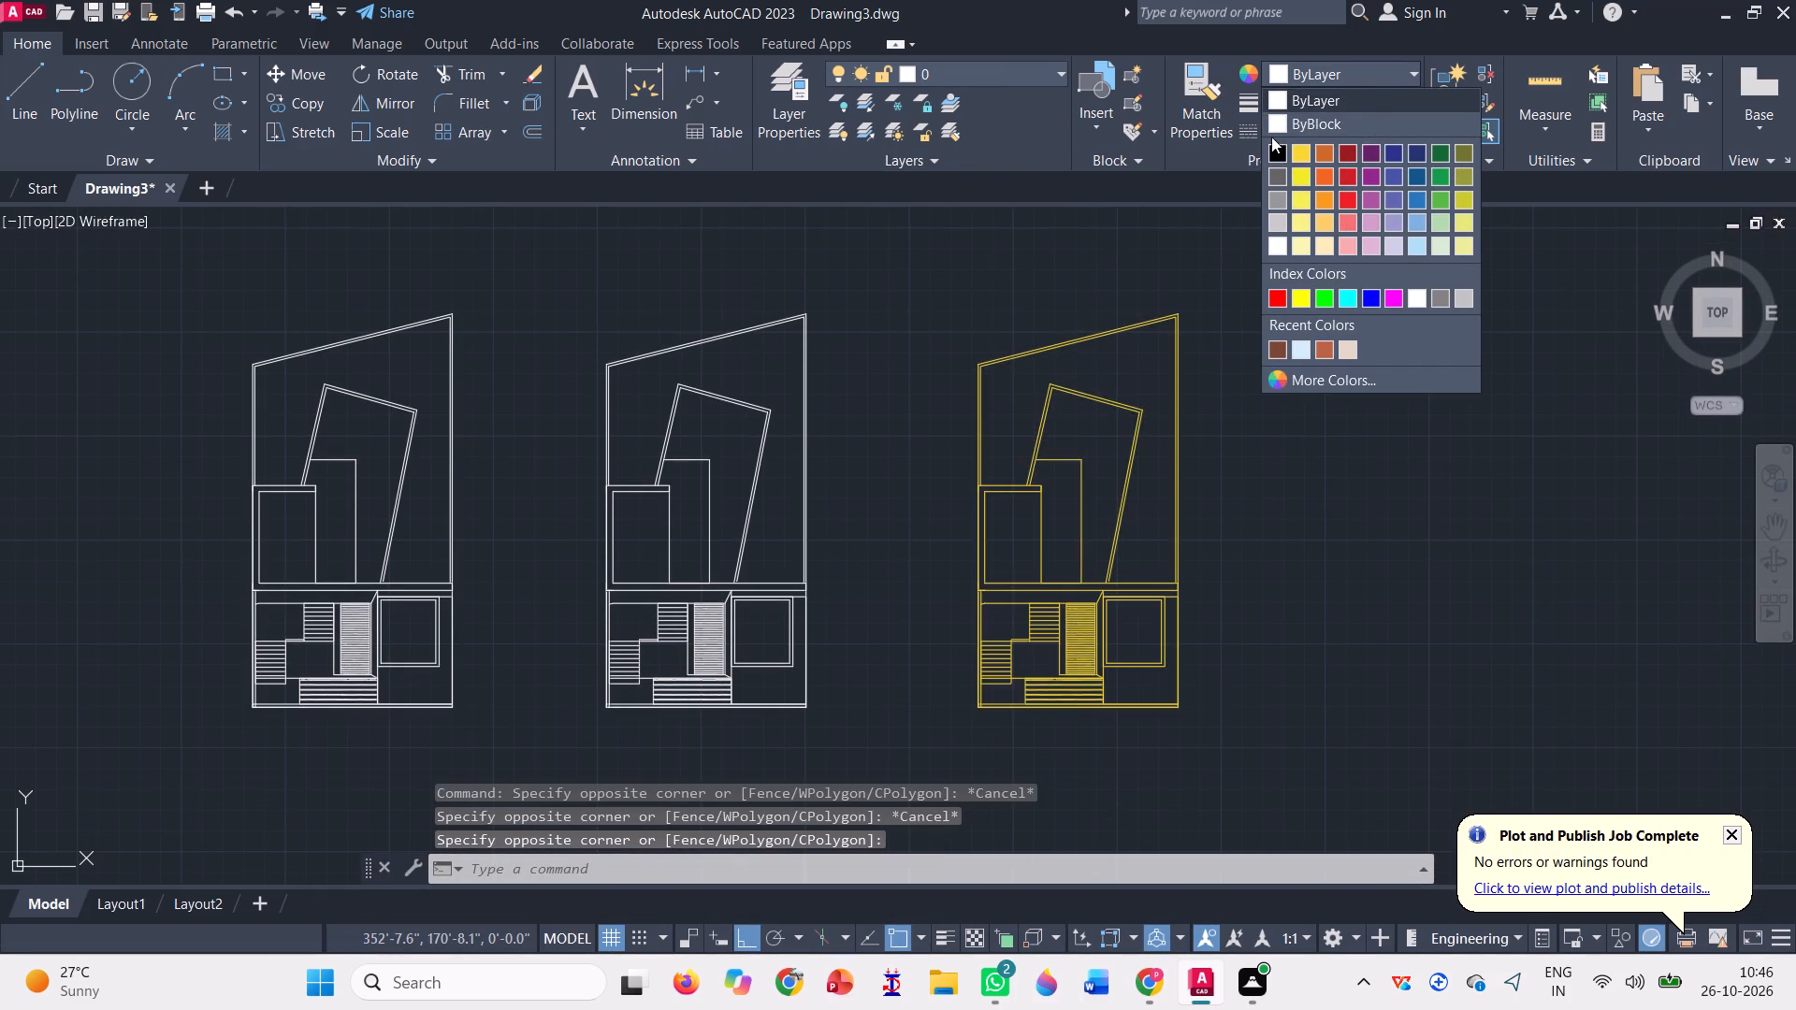
{"action": "left_click", "coordinate": [1271, 149]}
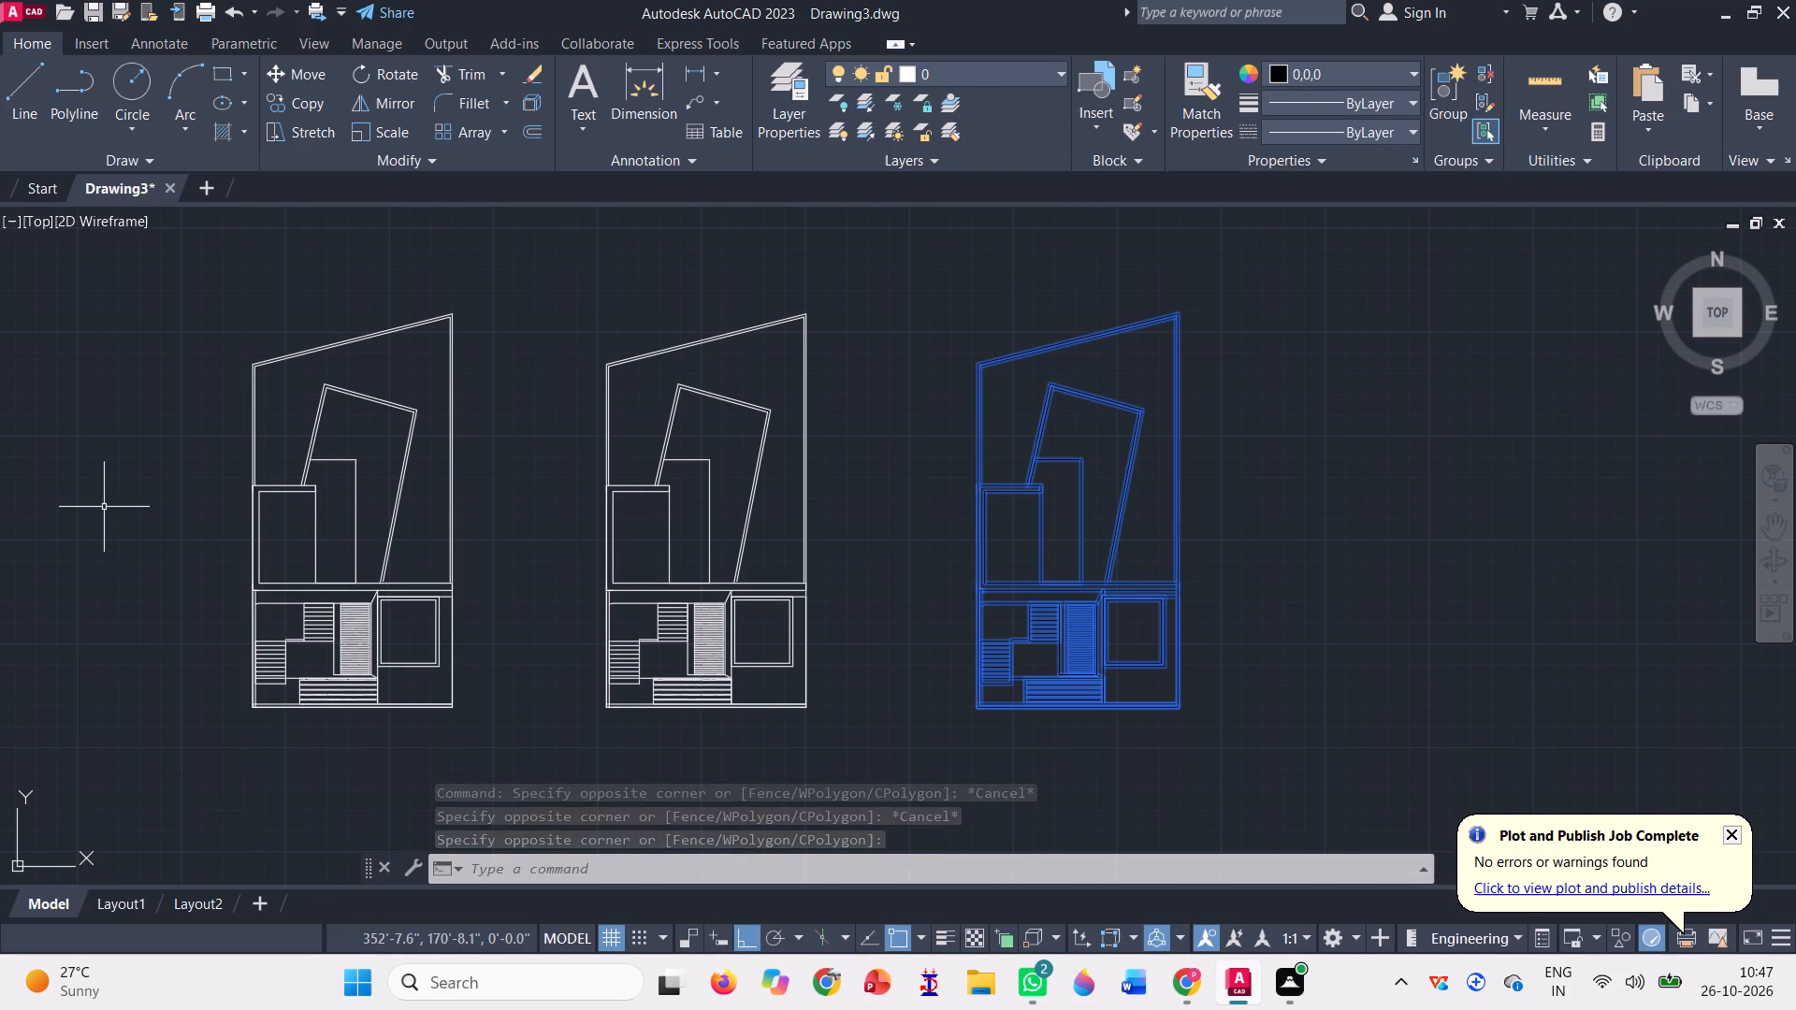
{"action": "key", "text": "Escape"}
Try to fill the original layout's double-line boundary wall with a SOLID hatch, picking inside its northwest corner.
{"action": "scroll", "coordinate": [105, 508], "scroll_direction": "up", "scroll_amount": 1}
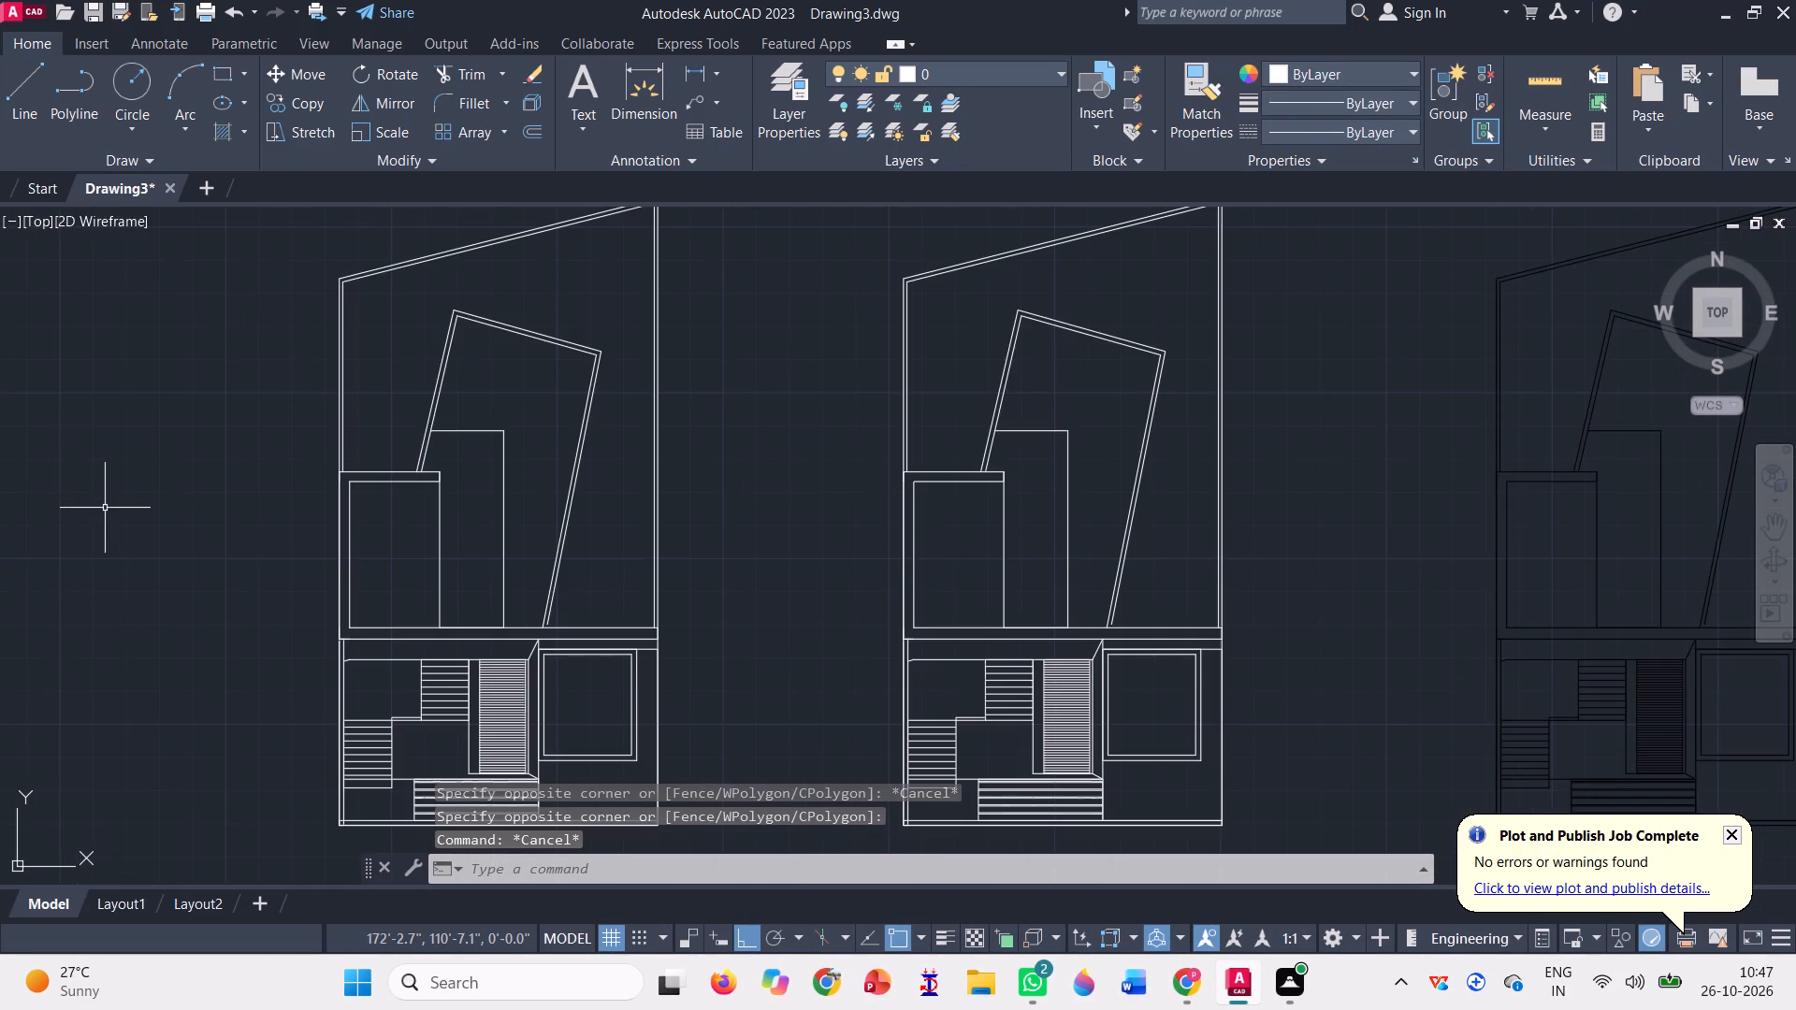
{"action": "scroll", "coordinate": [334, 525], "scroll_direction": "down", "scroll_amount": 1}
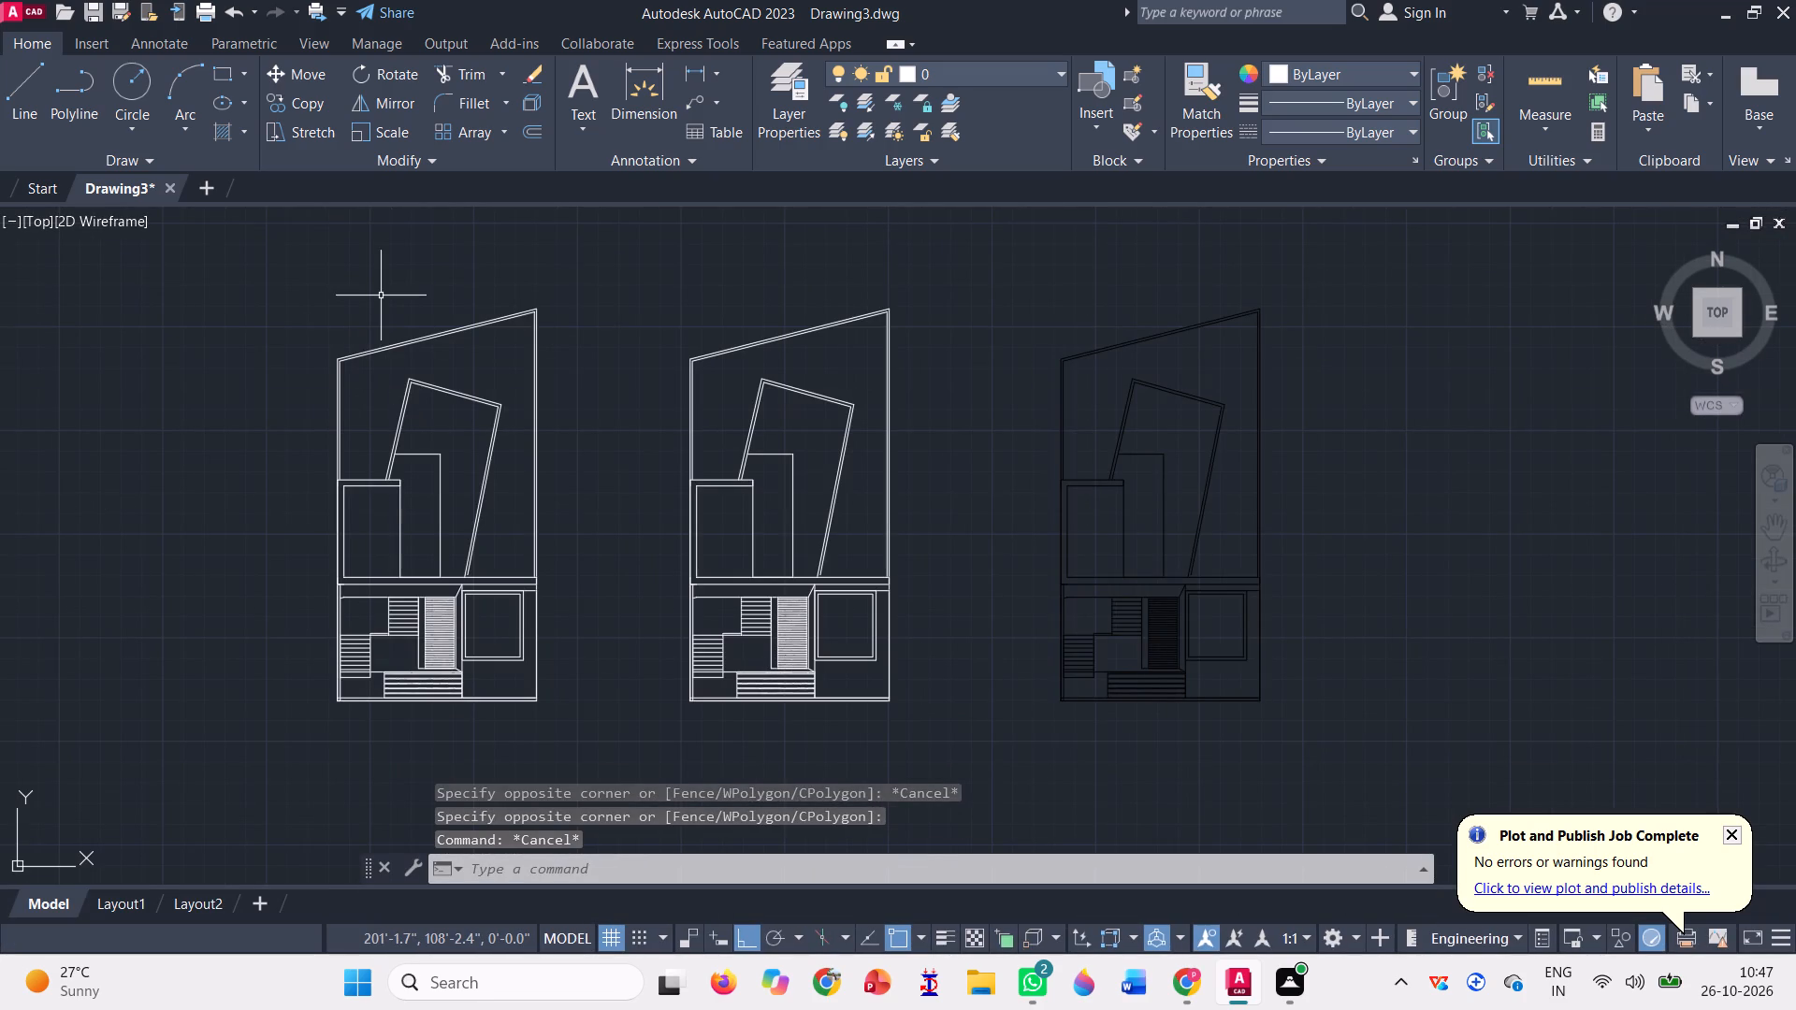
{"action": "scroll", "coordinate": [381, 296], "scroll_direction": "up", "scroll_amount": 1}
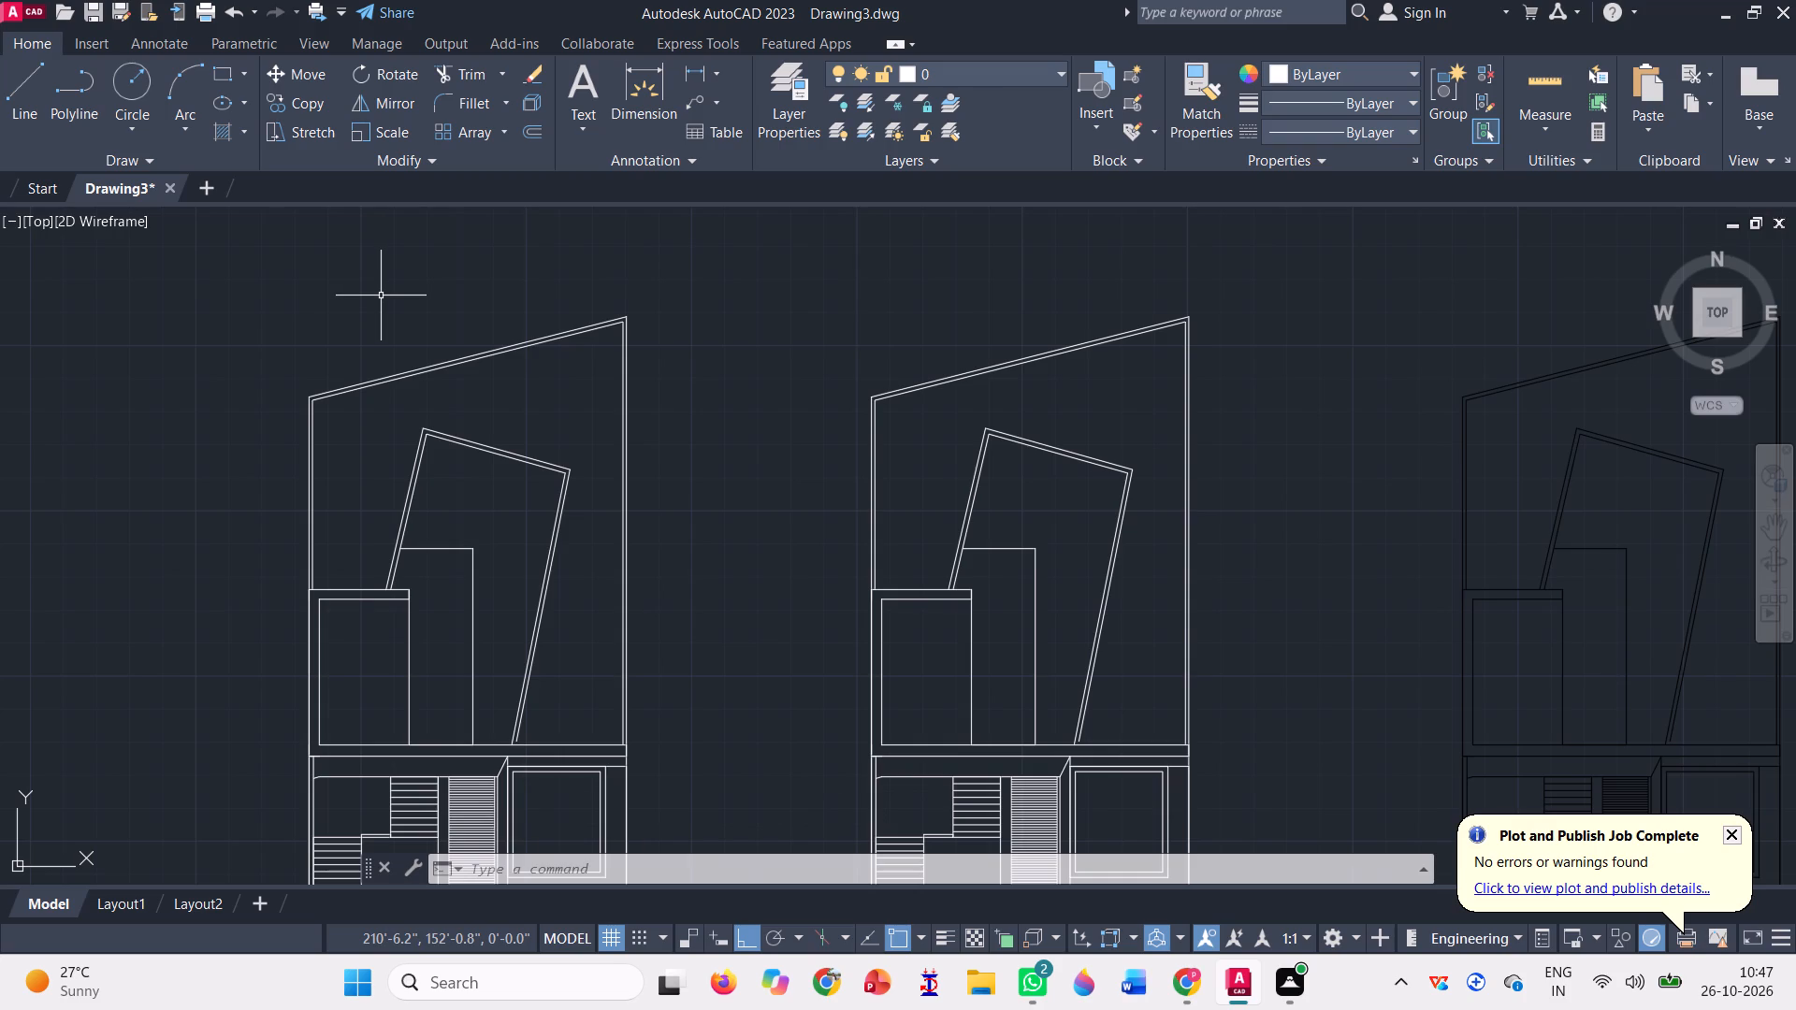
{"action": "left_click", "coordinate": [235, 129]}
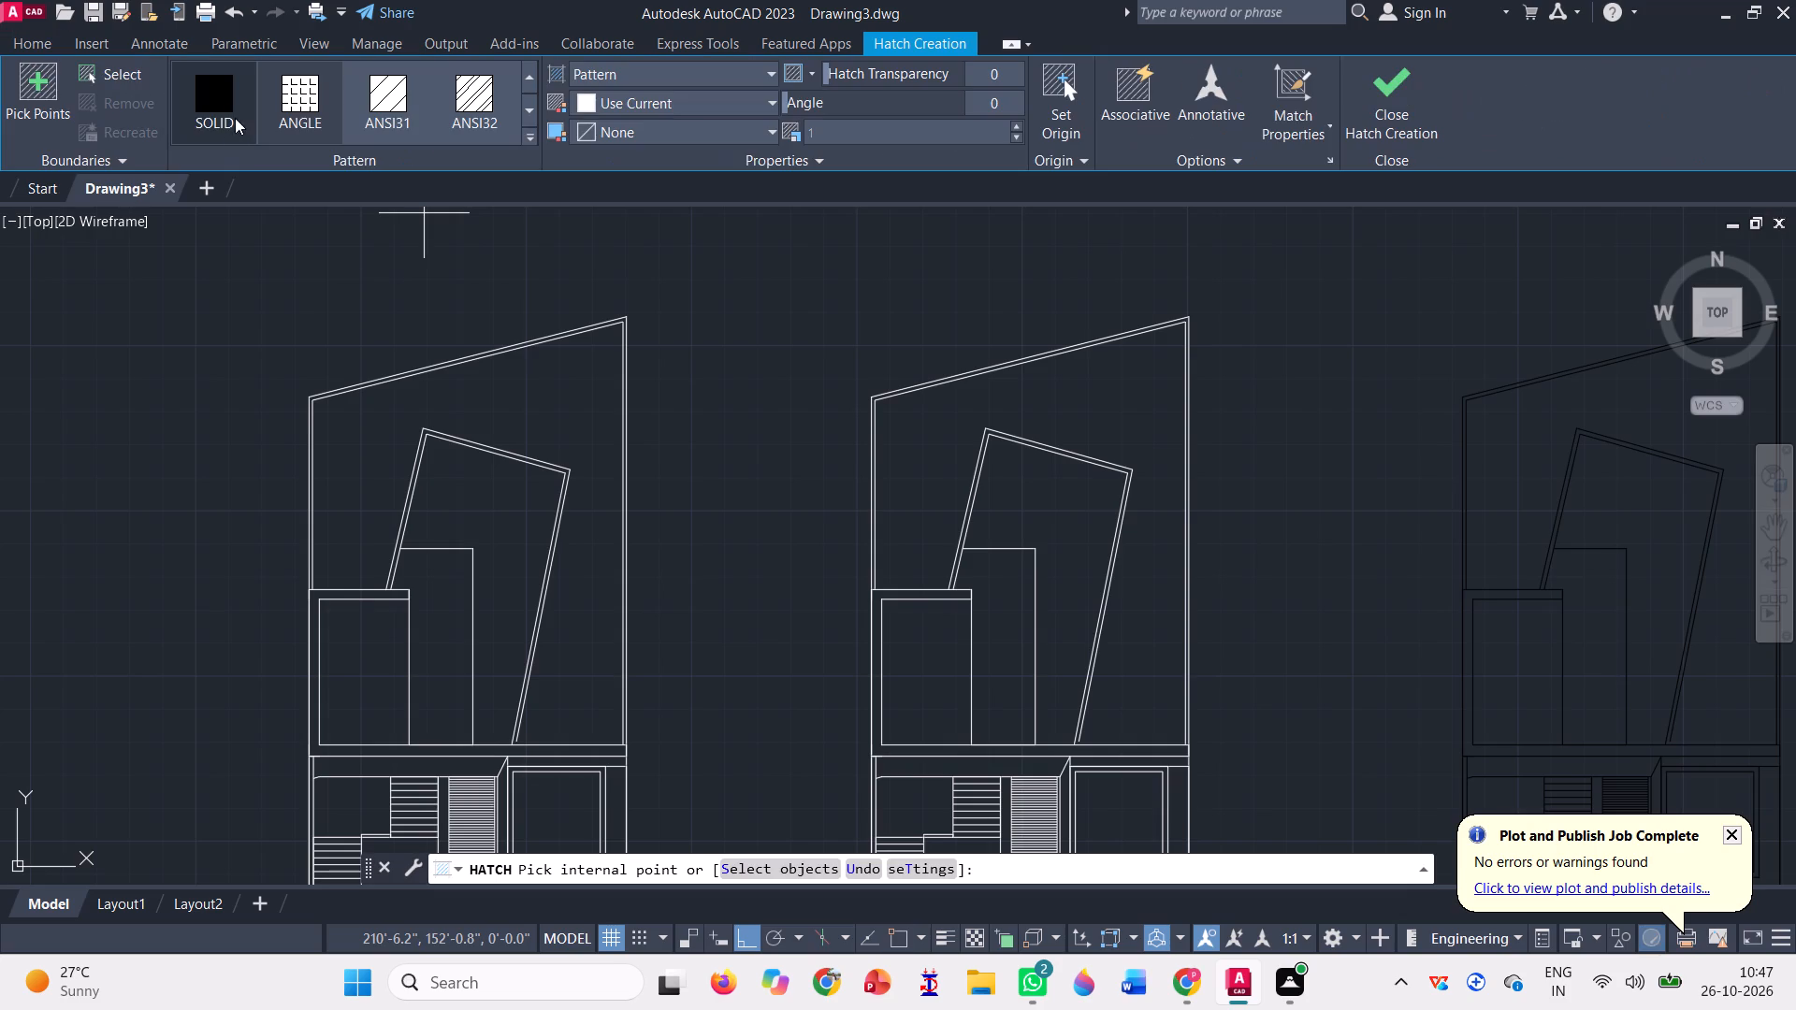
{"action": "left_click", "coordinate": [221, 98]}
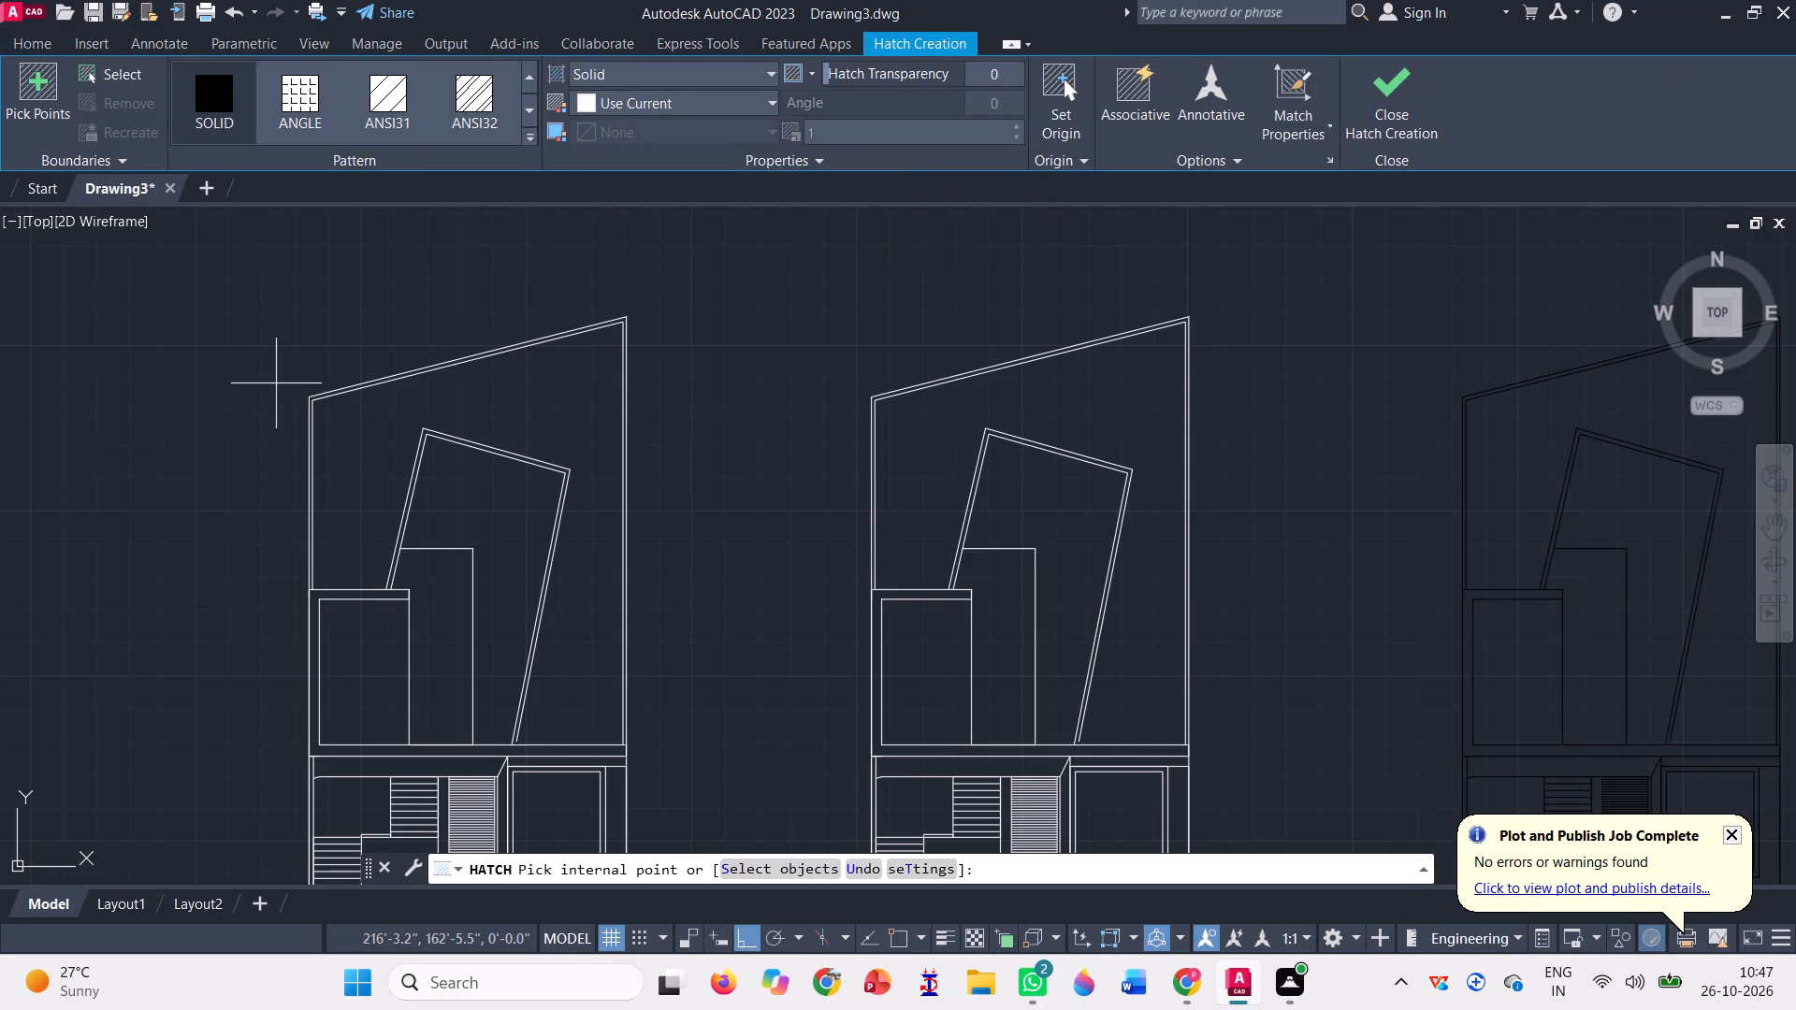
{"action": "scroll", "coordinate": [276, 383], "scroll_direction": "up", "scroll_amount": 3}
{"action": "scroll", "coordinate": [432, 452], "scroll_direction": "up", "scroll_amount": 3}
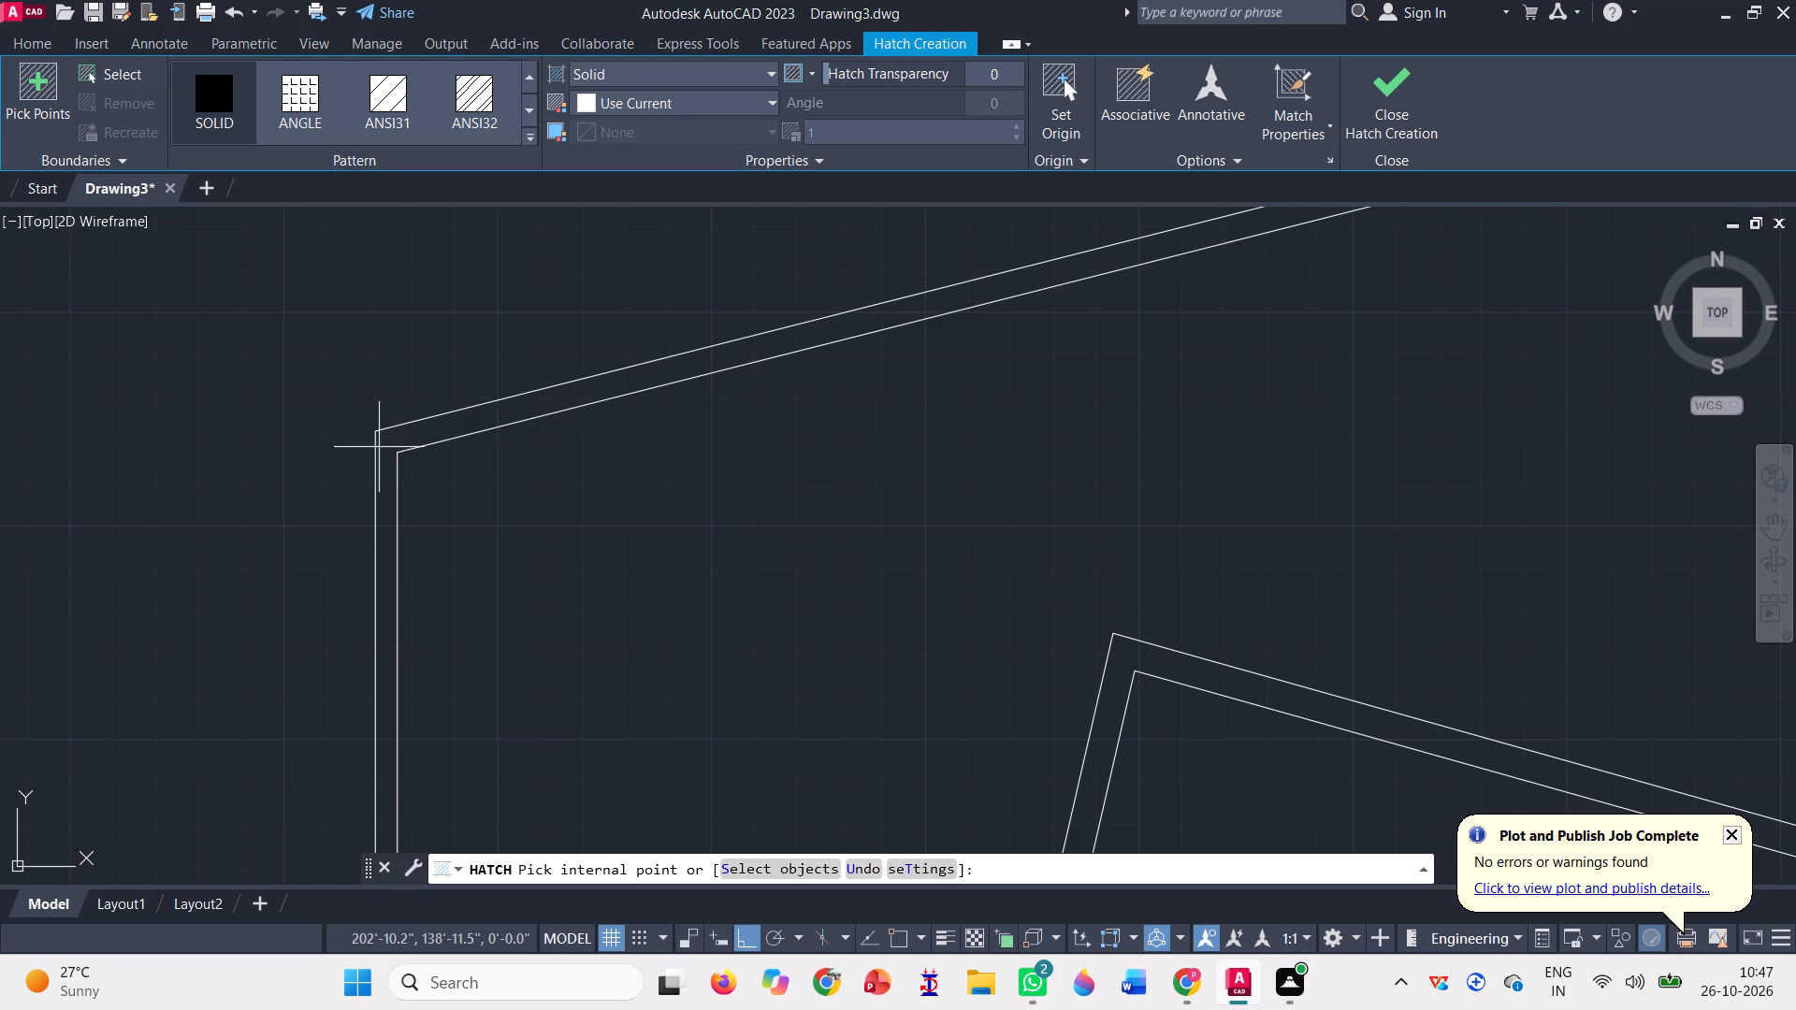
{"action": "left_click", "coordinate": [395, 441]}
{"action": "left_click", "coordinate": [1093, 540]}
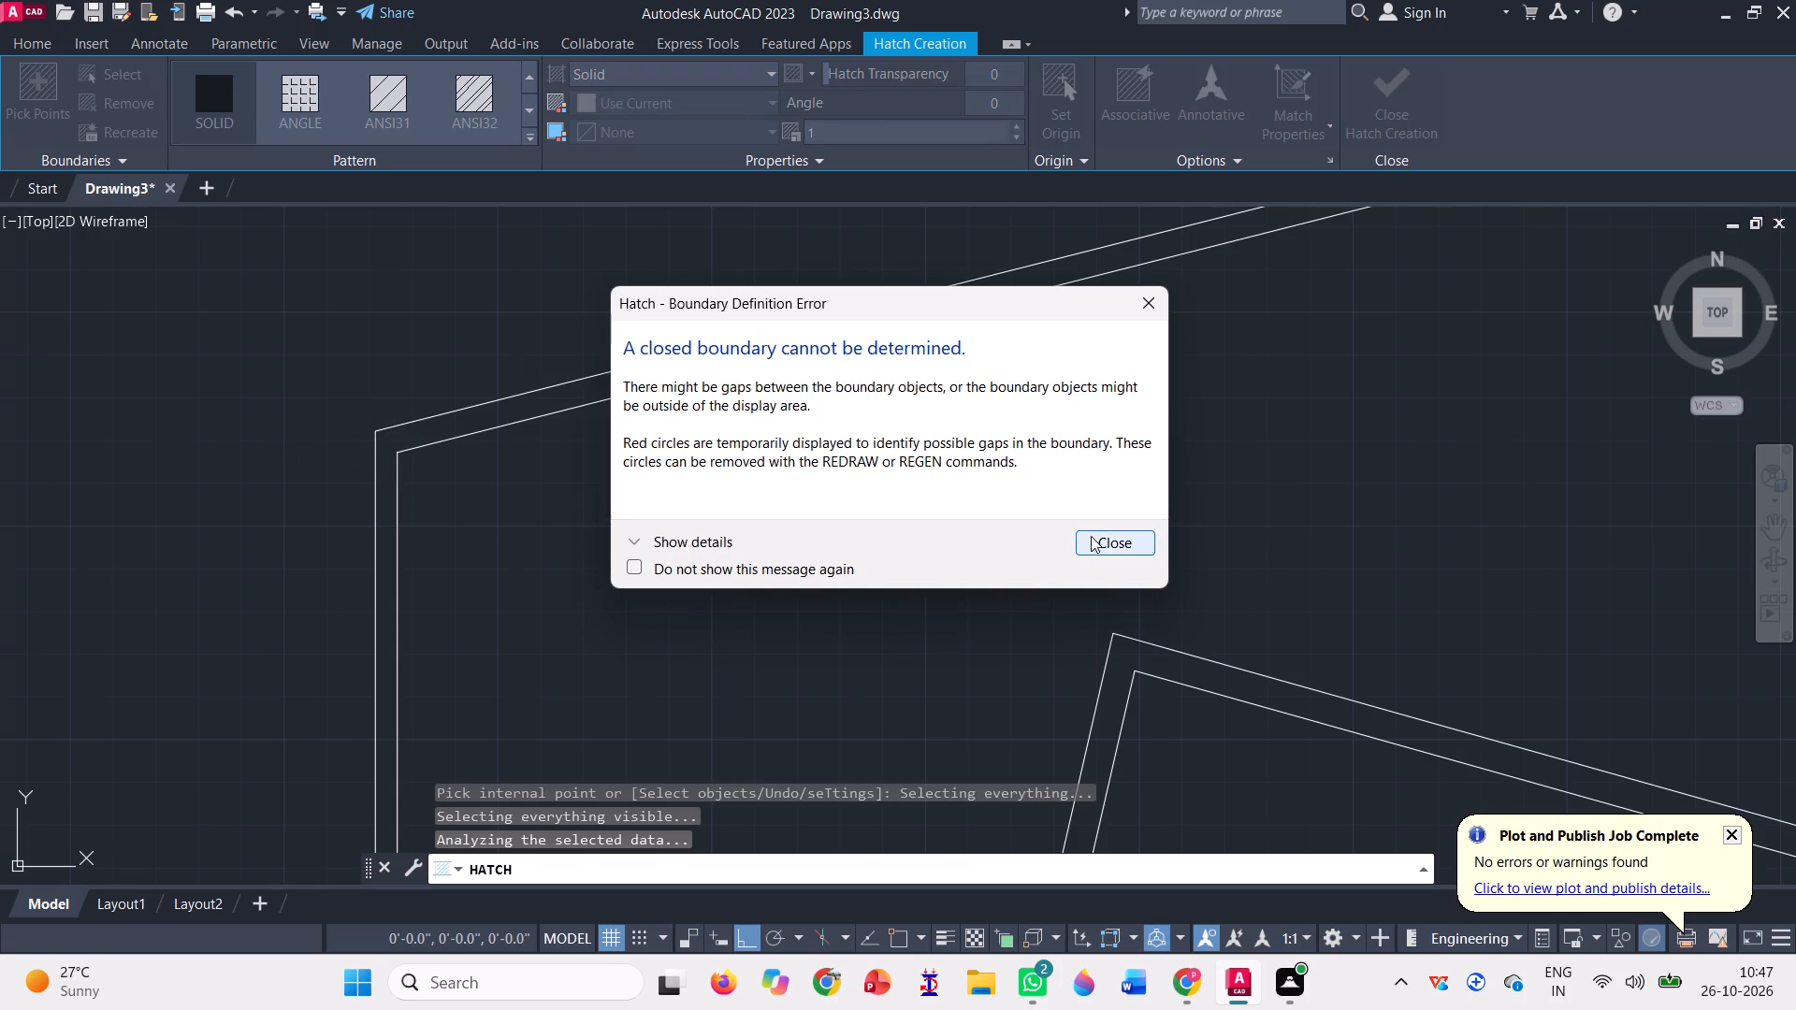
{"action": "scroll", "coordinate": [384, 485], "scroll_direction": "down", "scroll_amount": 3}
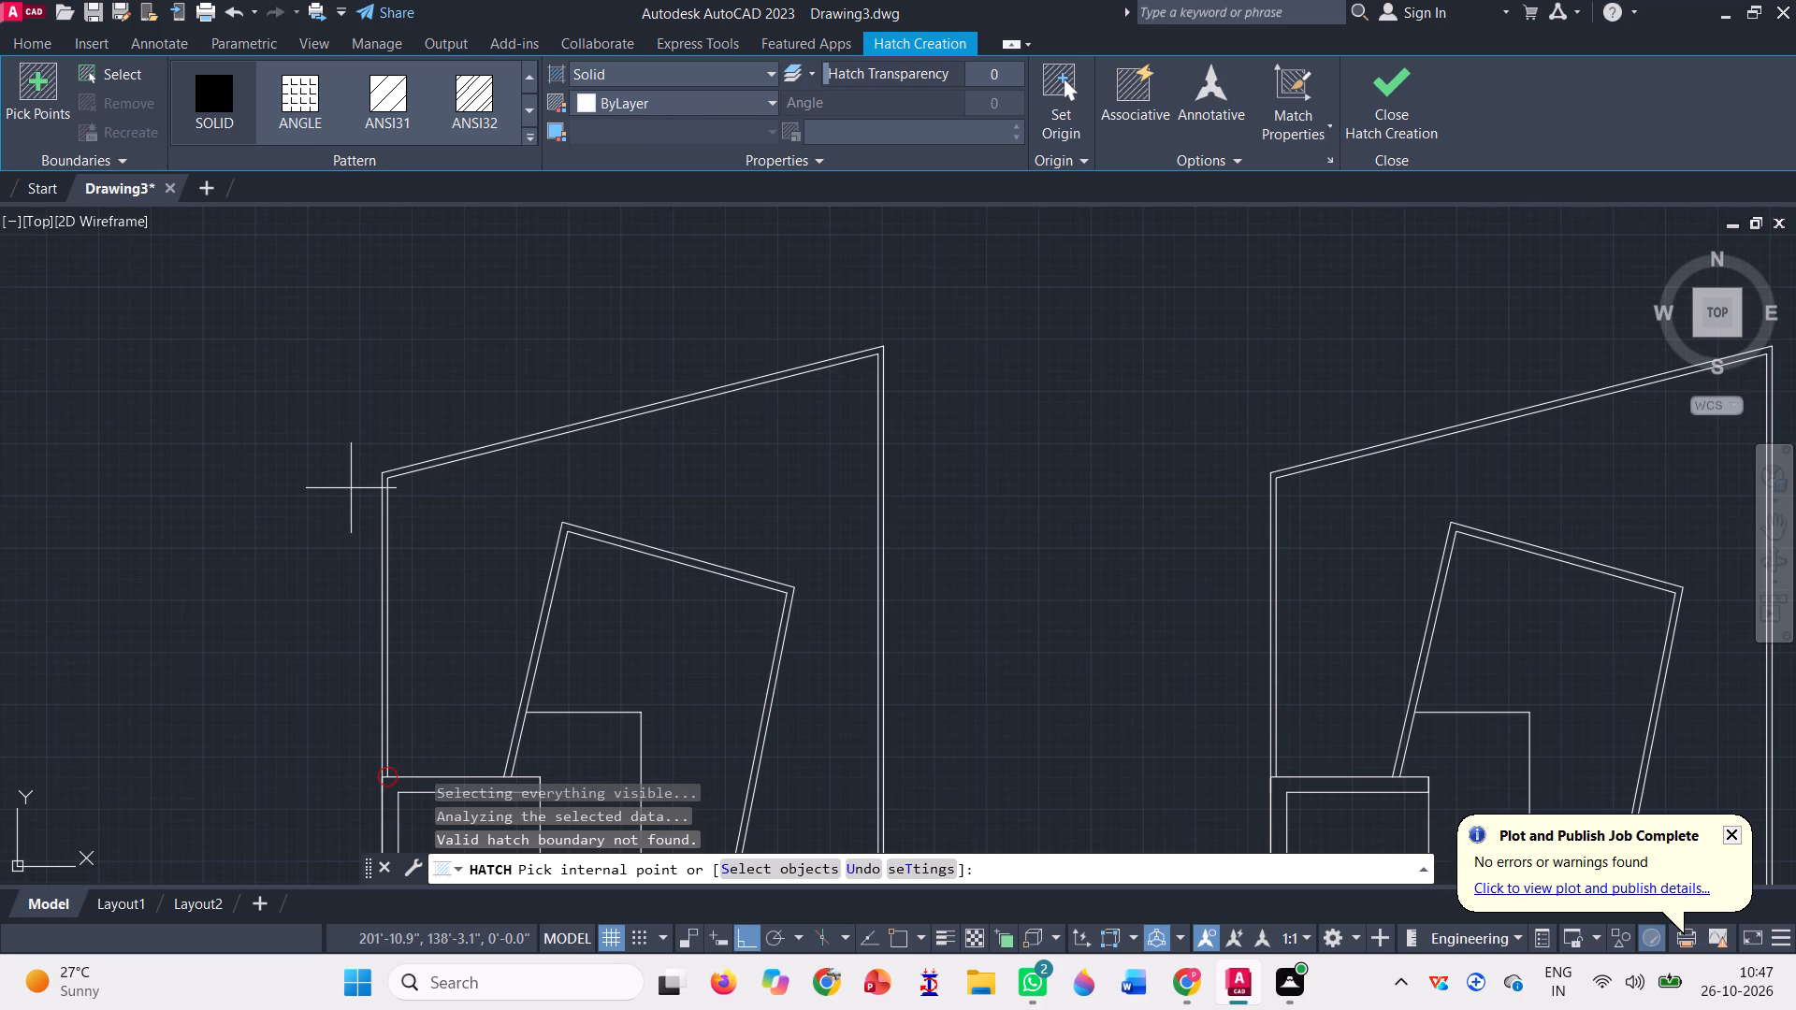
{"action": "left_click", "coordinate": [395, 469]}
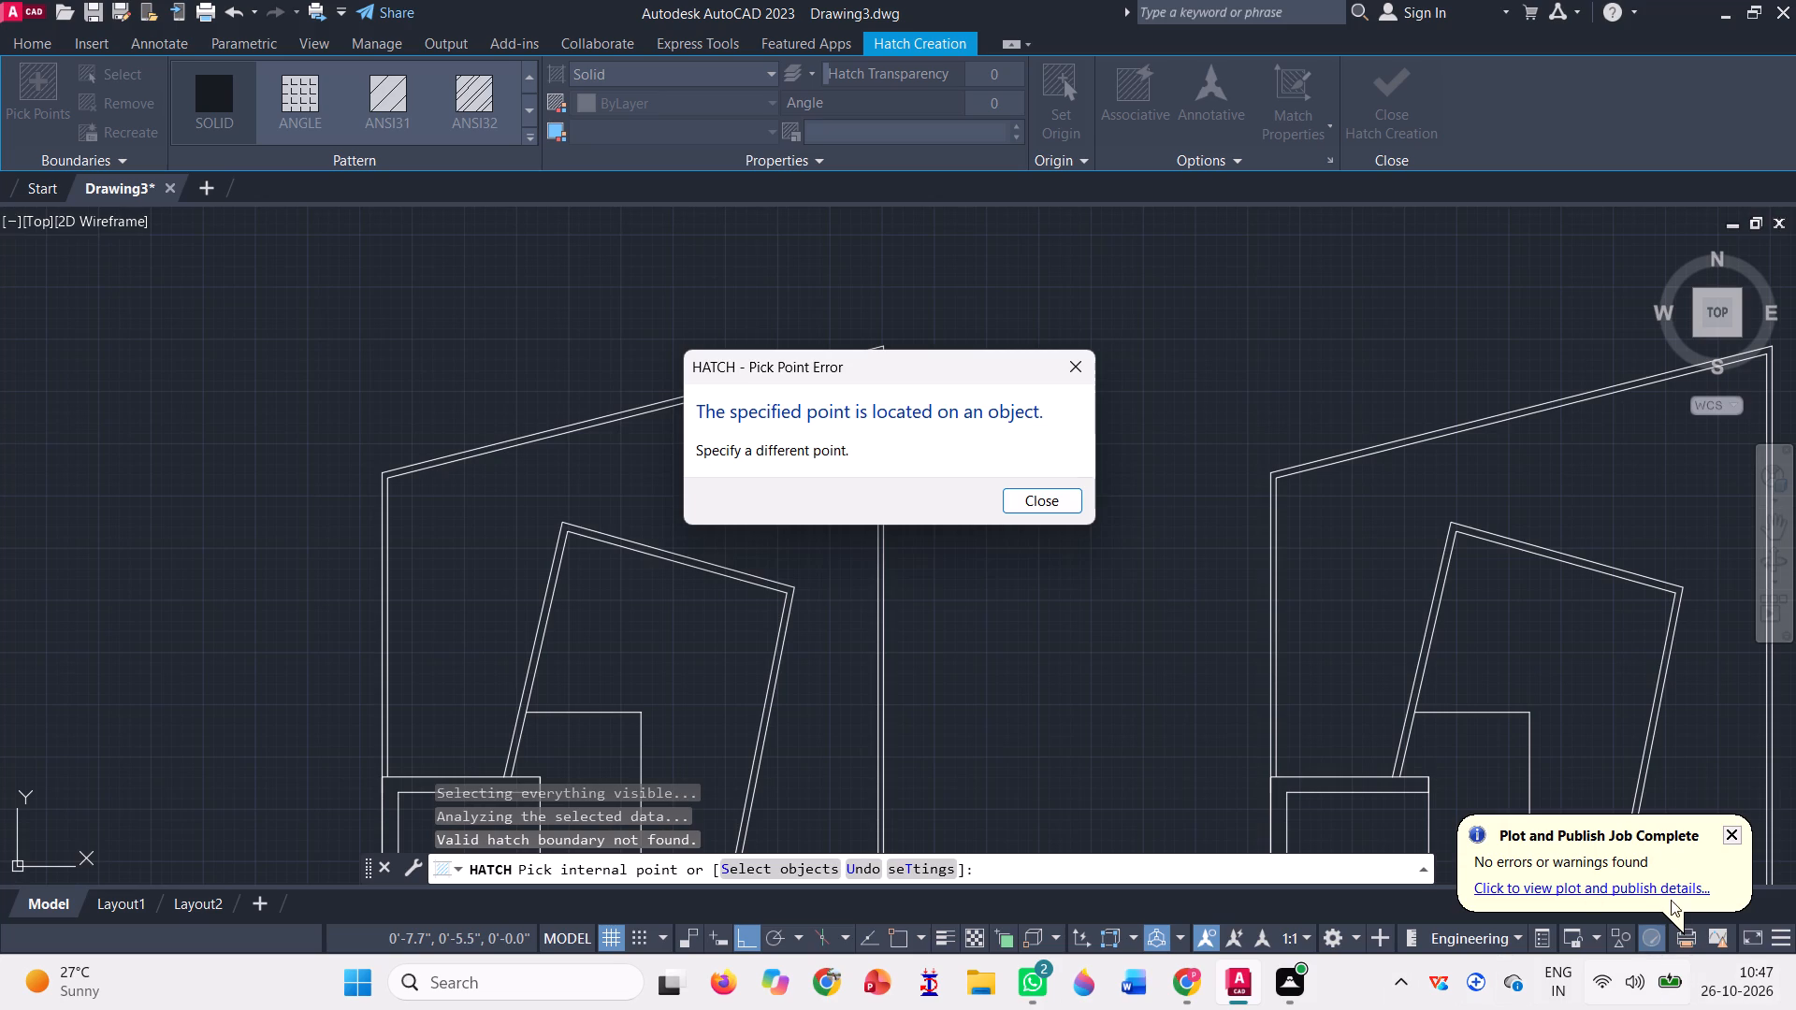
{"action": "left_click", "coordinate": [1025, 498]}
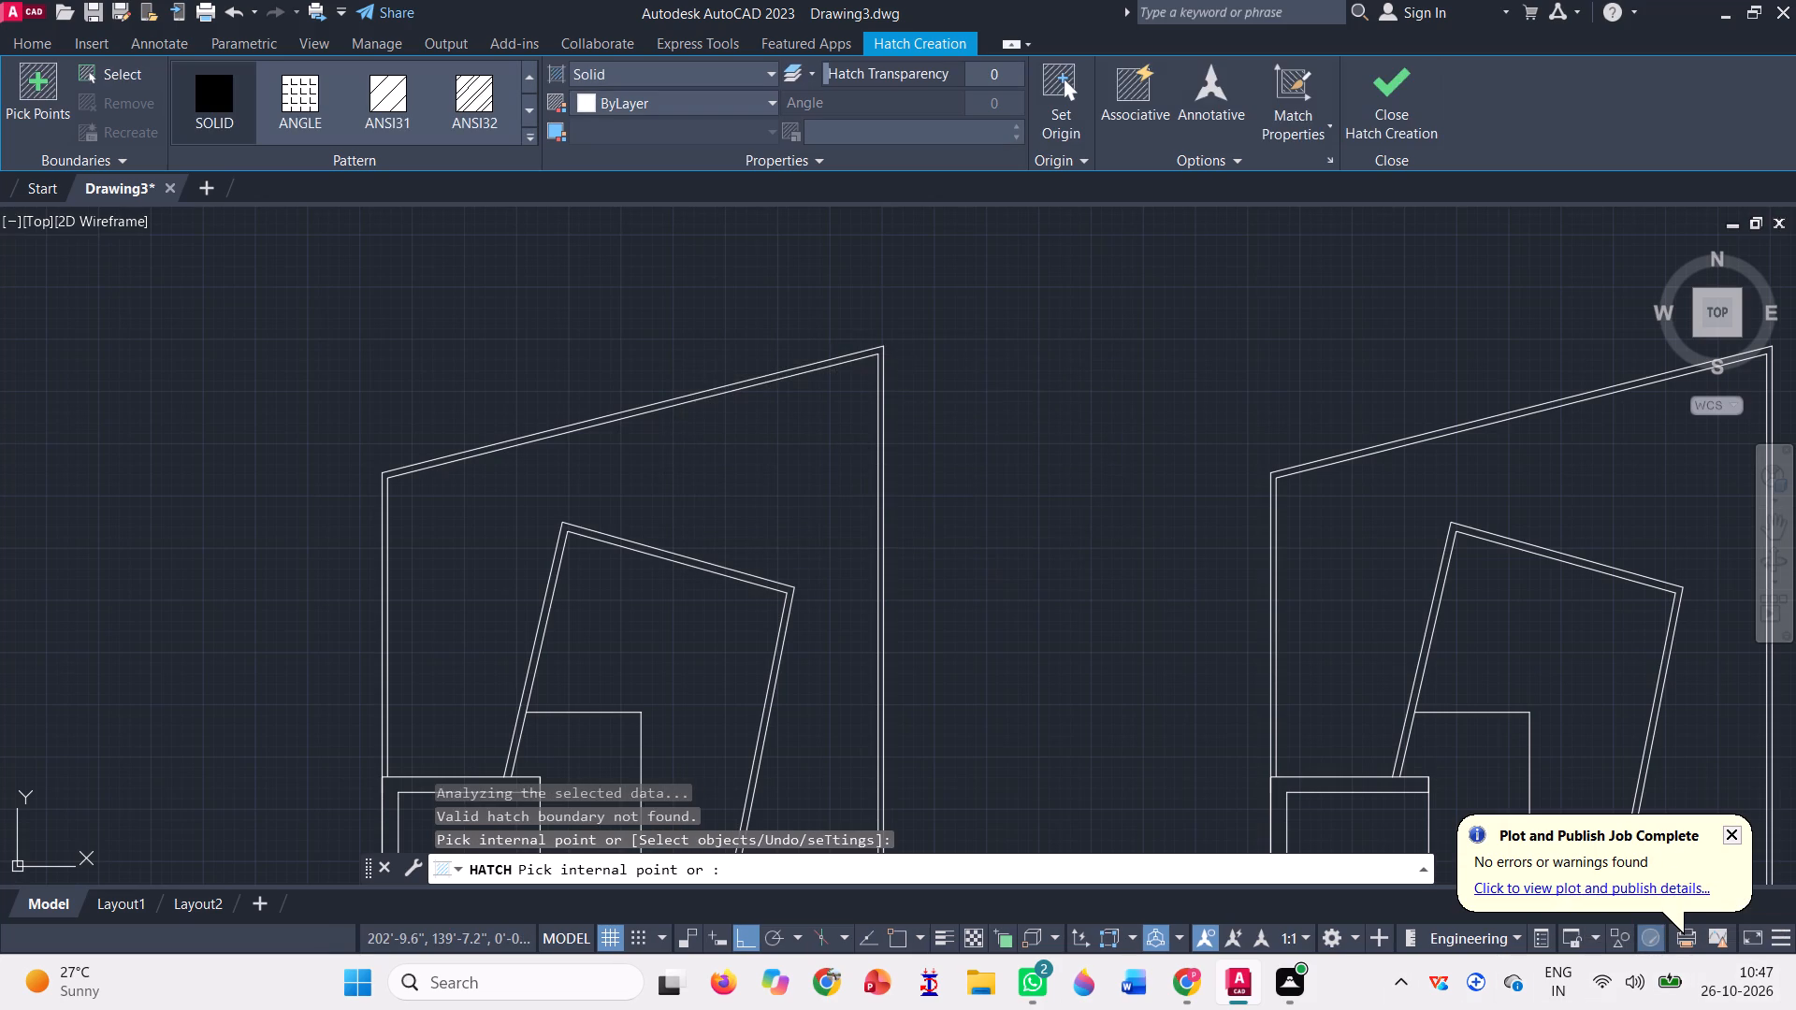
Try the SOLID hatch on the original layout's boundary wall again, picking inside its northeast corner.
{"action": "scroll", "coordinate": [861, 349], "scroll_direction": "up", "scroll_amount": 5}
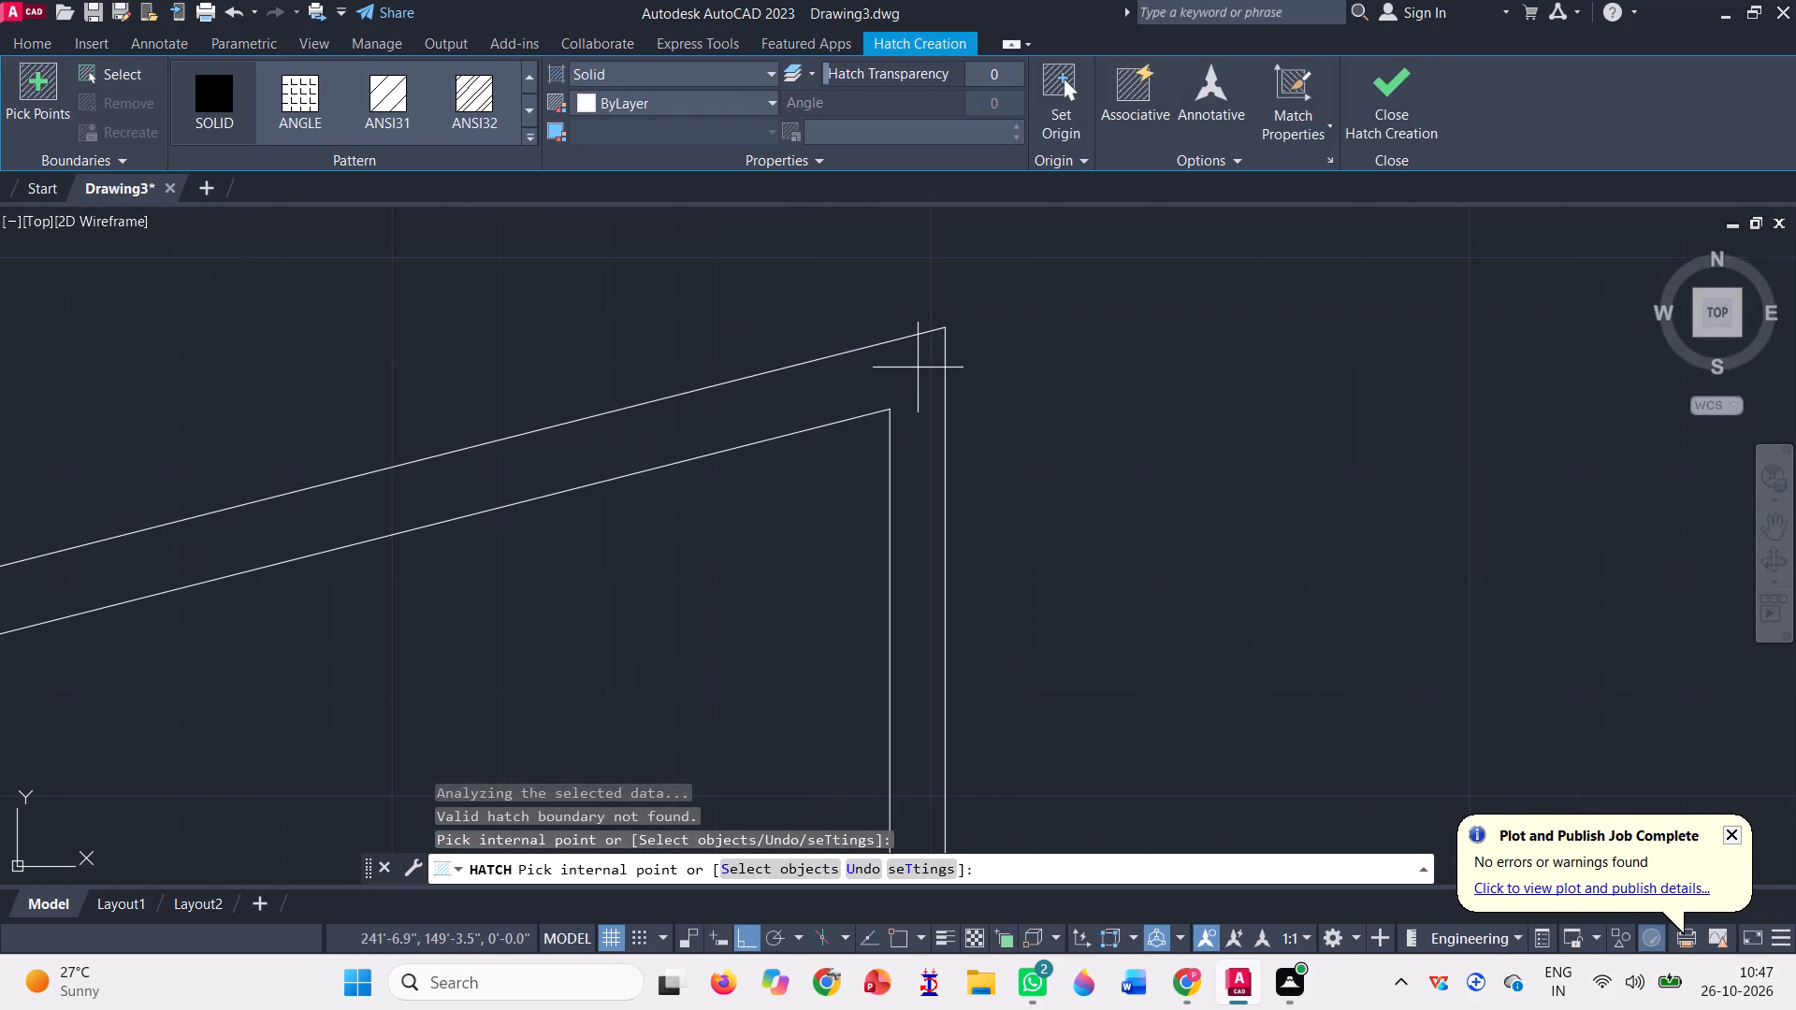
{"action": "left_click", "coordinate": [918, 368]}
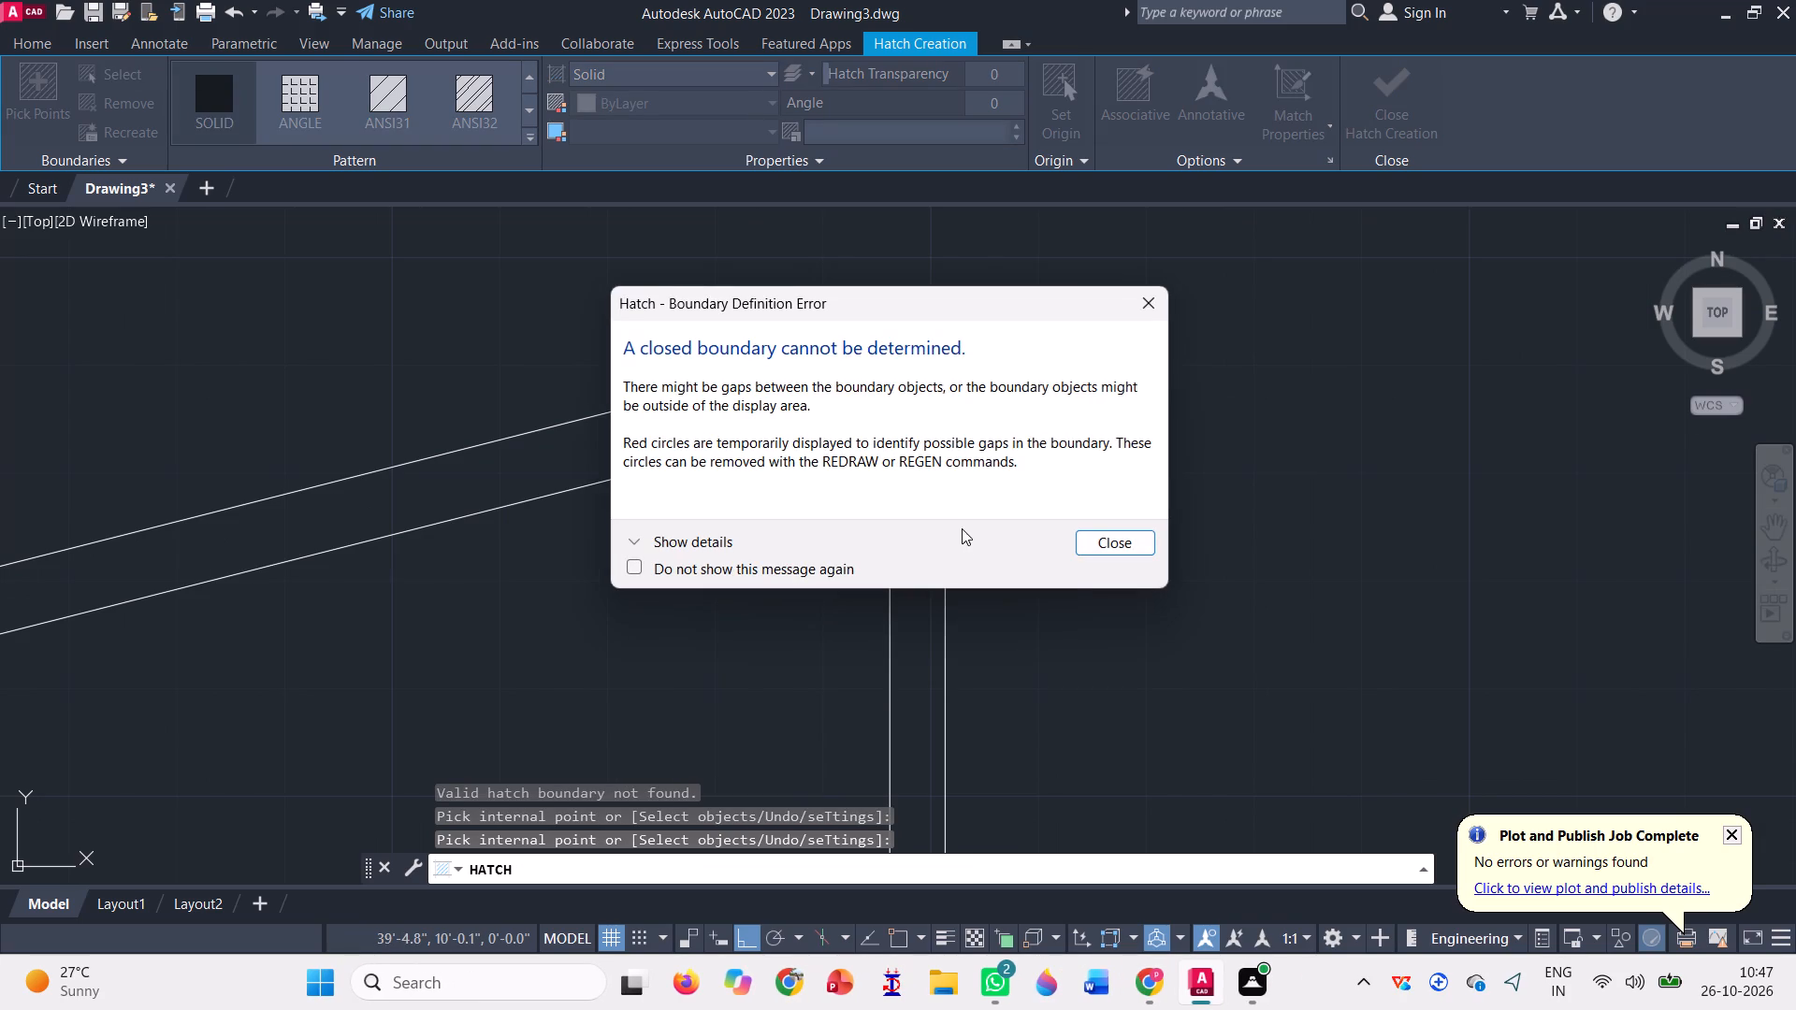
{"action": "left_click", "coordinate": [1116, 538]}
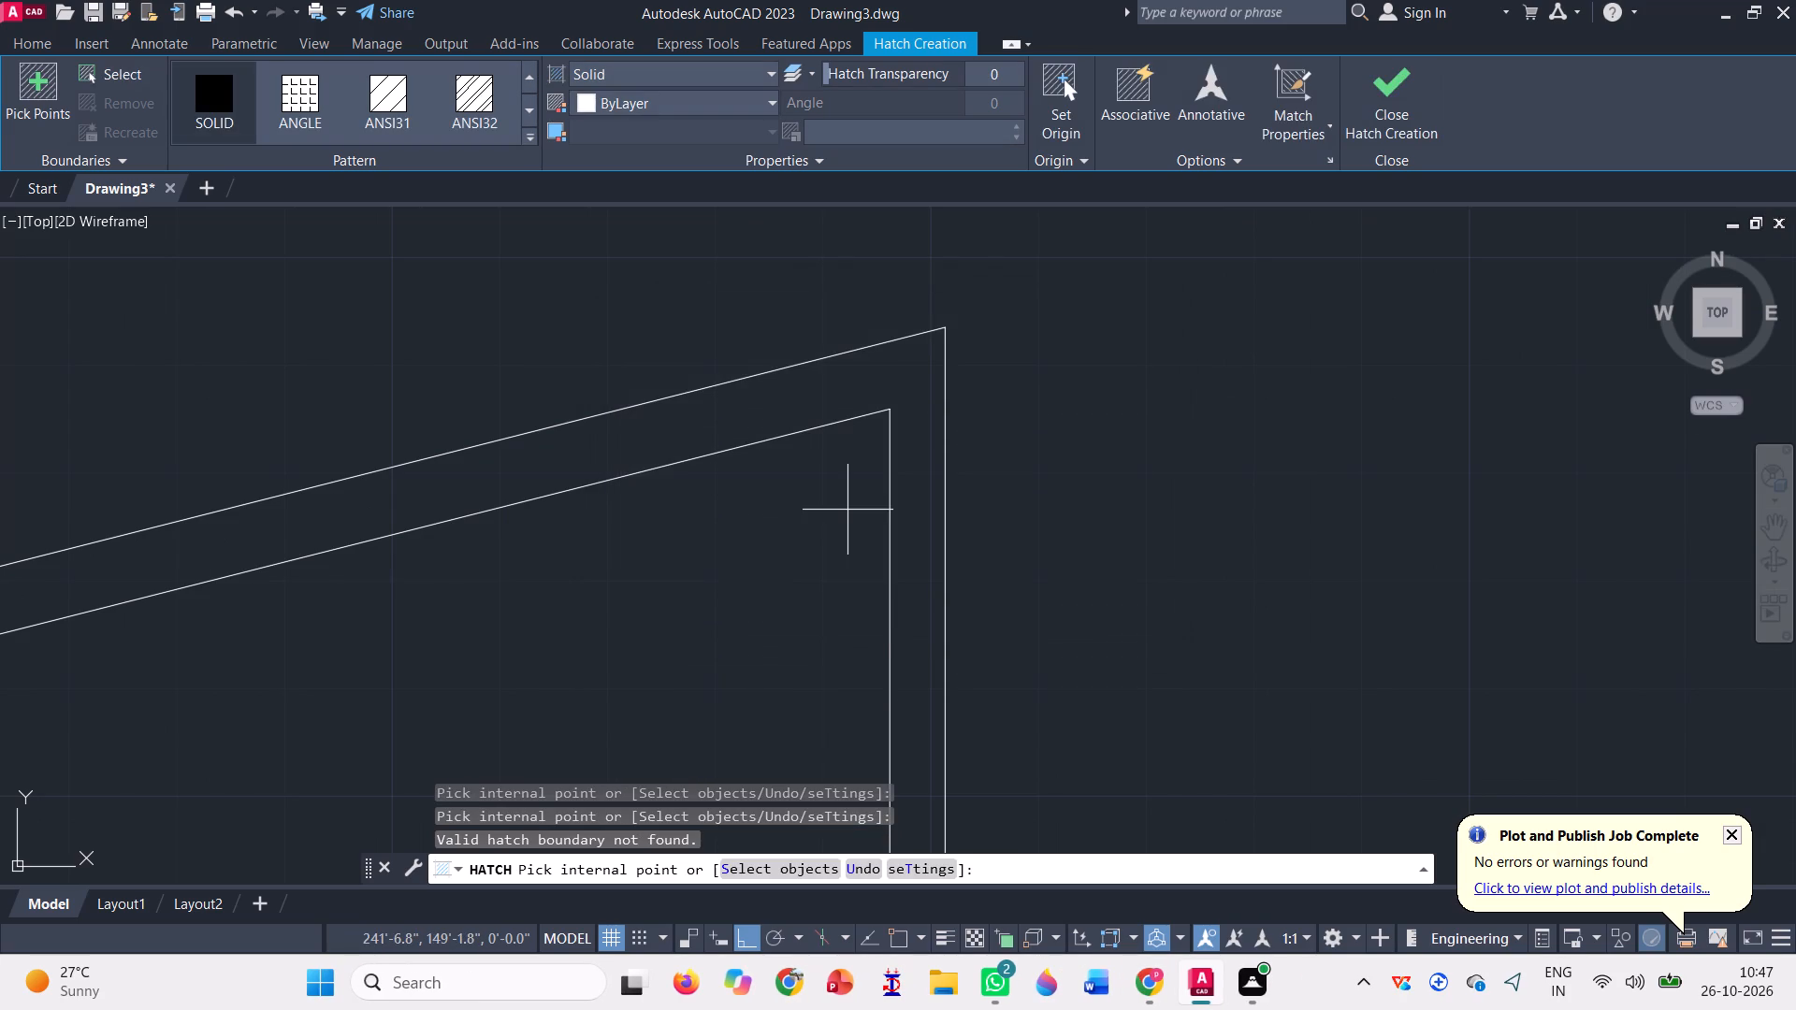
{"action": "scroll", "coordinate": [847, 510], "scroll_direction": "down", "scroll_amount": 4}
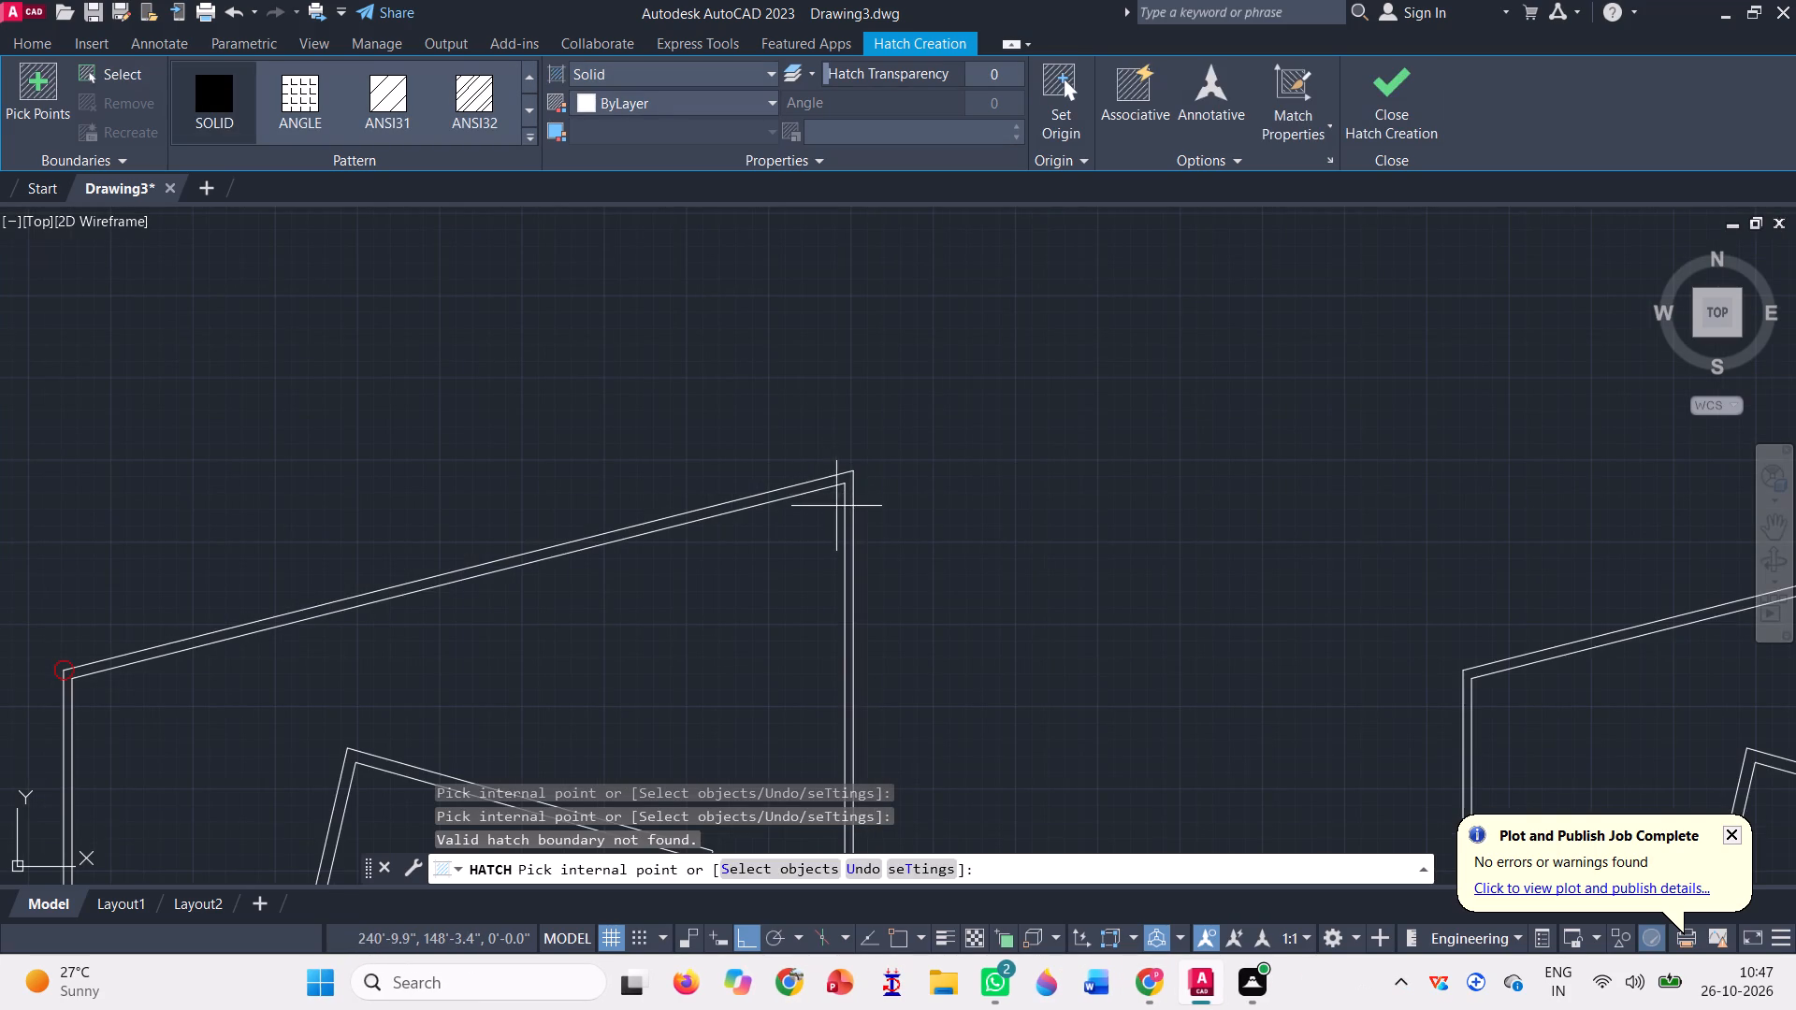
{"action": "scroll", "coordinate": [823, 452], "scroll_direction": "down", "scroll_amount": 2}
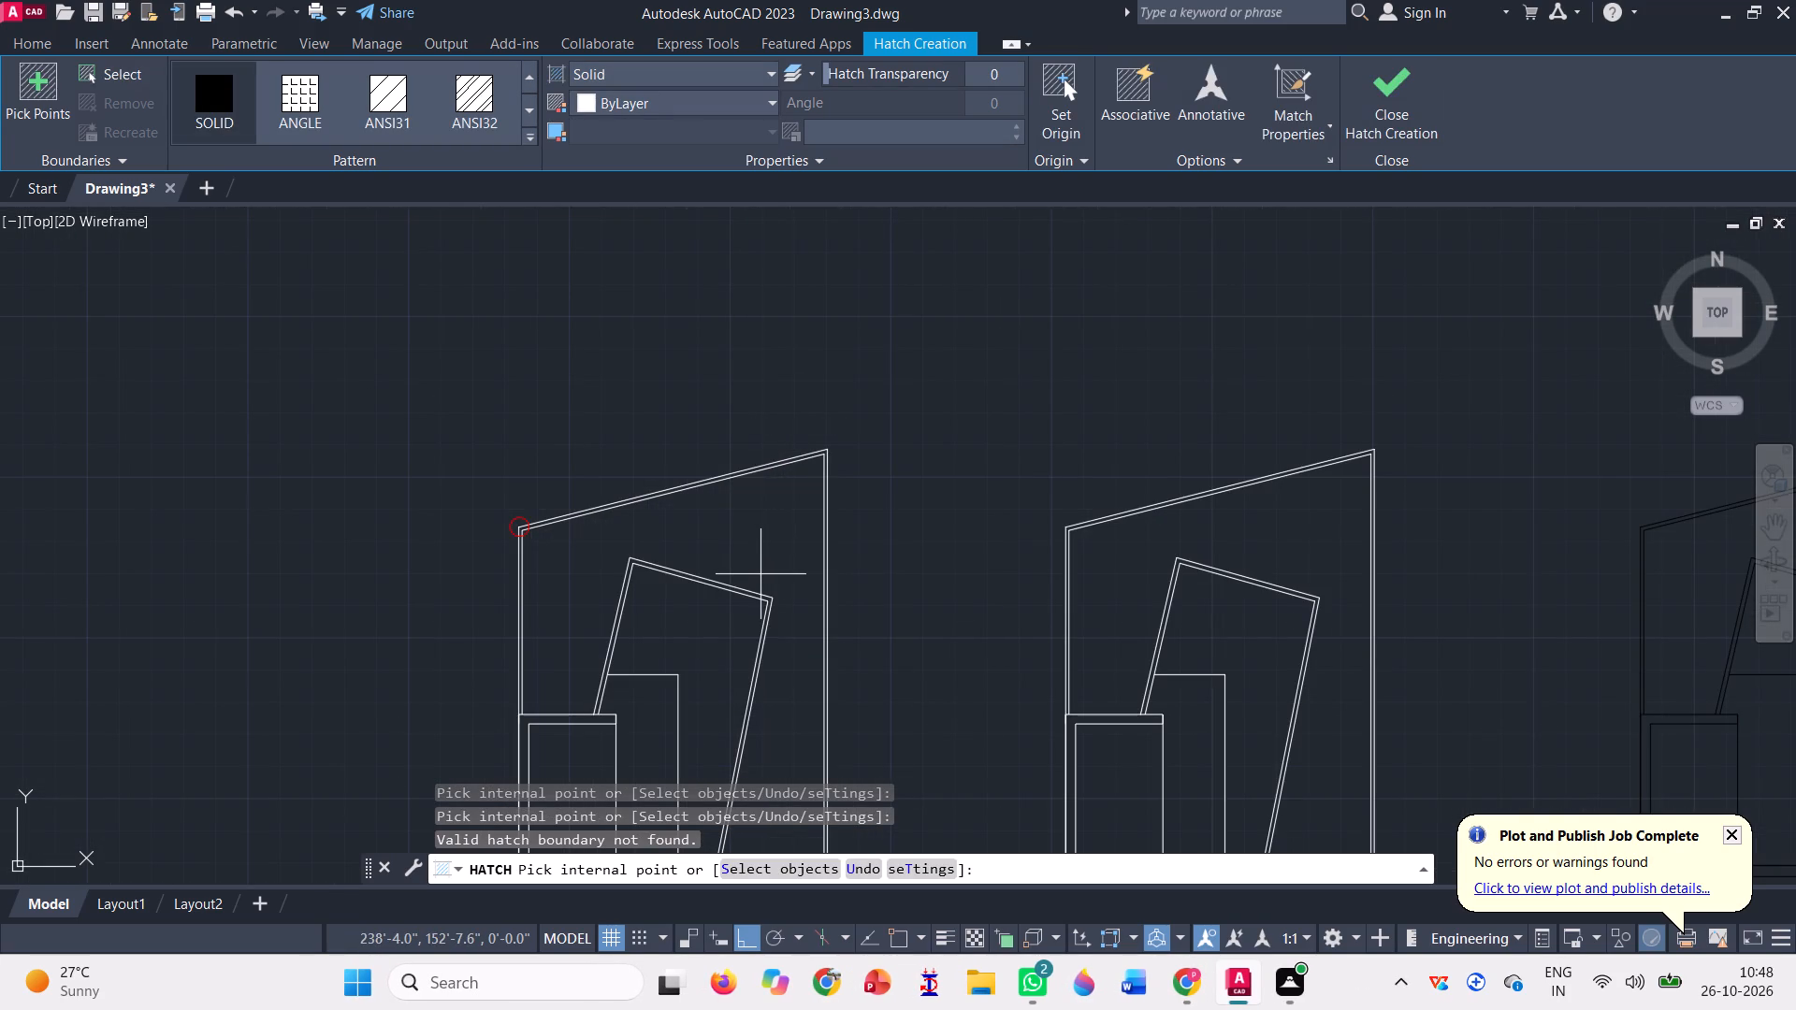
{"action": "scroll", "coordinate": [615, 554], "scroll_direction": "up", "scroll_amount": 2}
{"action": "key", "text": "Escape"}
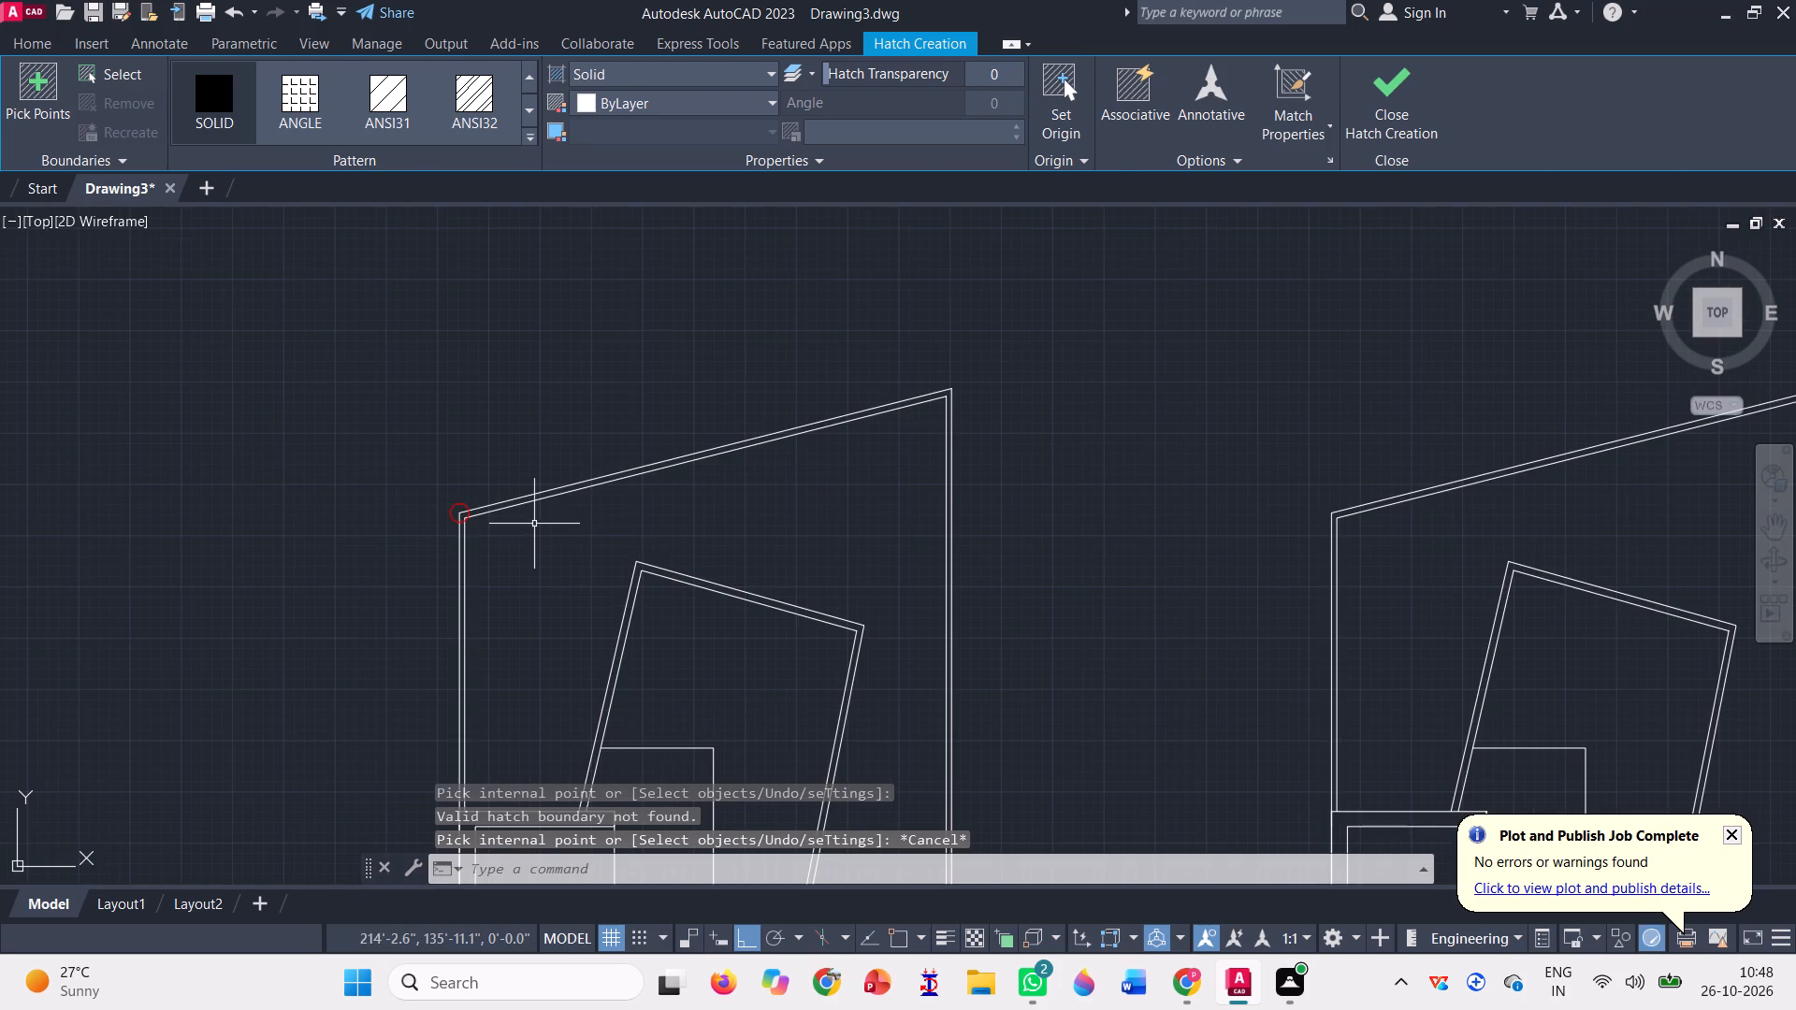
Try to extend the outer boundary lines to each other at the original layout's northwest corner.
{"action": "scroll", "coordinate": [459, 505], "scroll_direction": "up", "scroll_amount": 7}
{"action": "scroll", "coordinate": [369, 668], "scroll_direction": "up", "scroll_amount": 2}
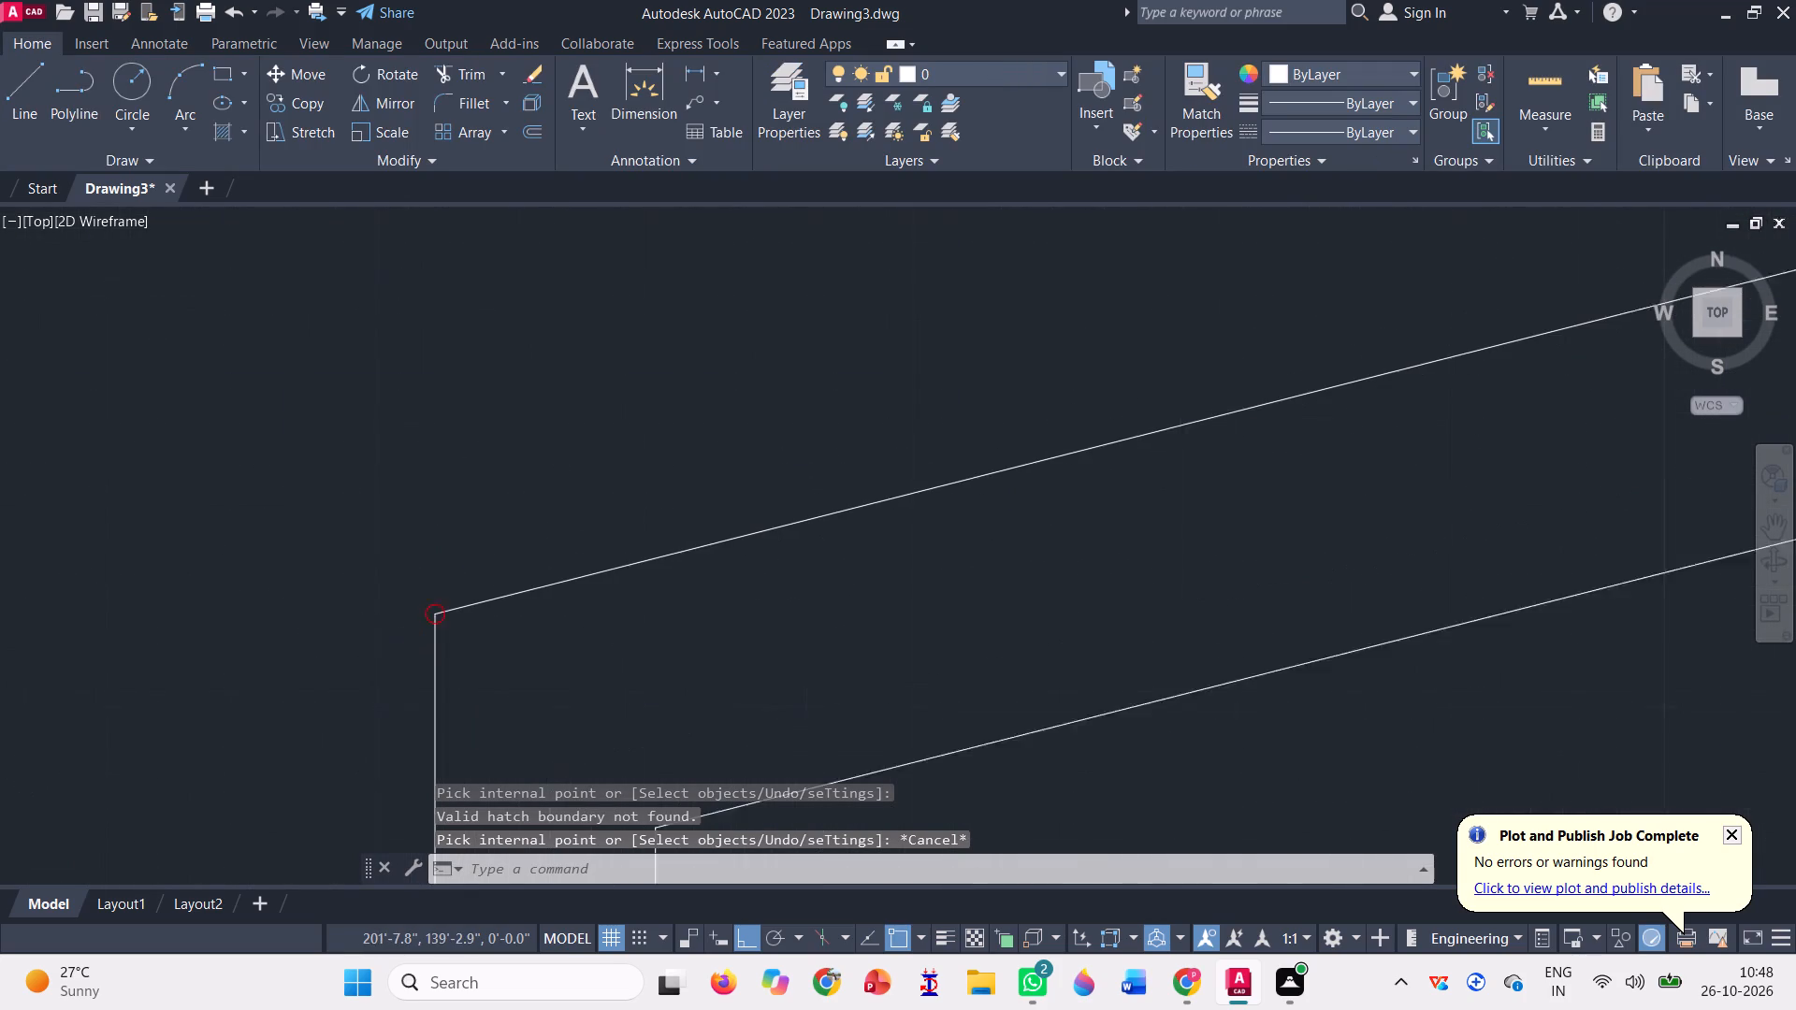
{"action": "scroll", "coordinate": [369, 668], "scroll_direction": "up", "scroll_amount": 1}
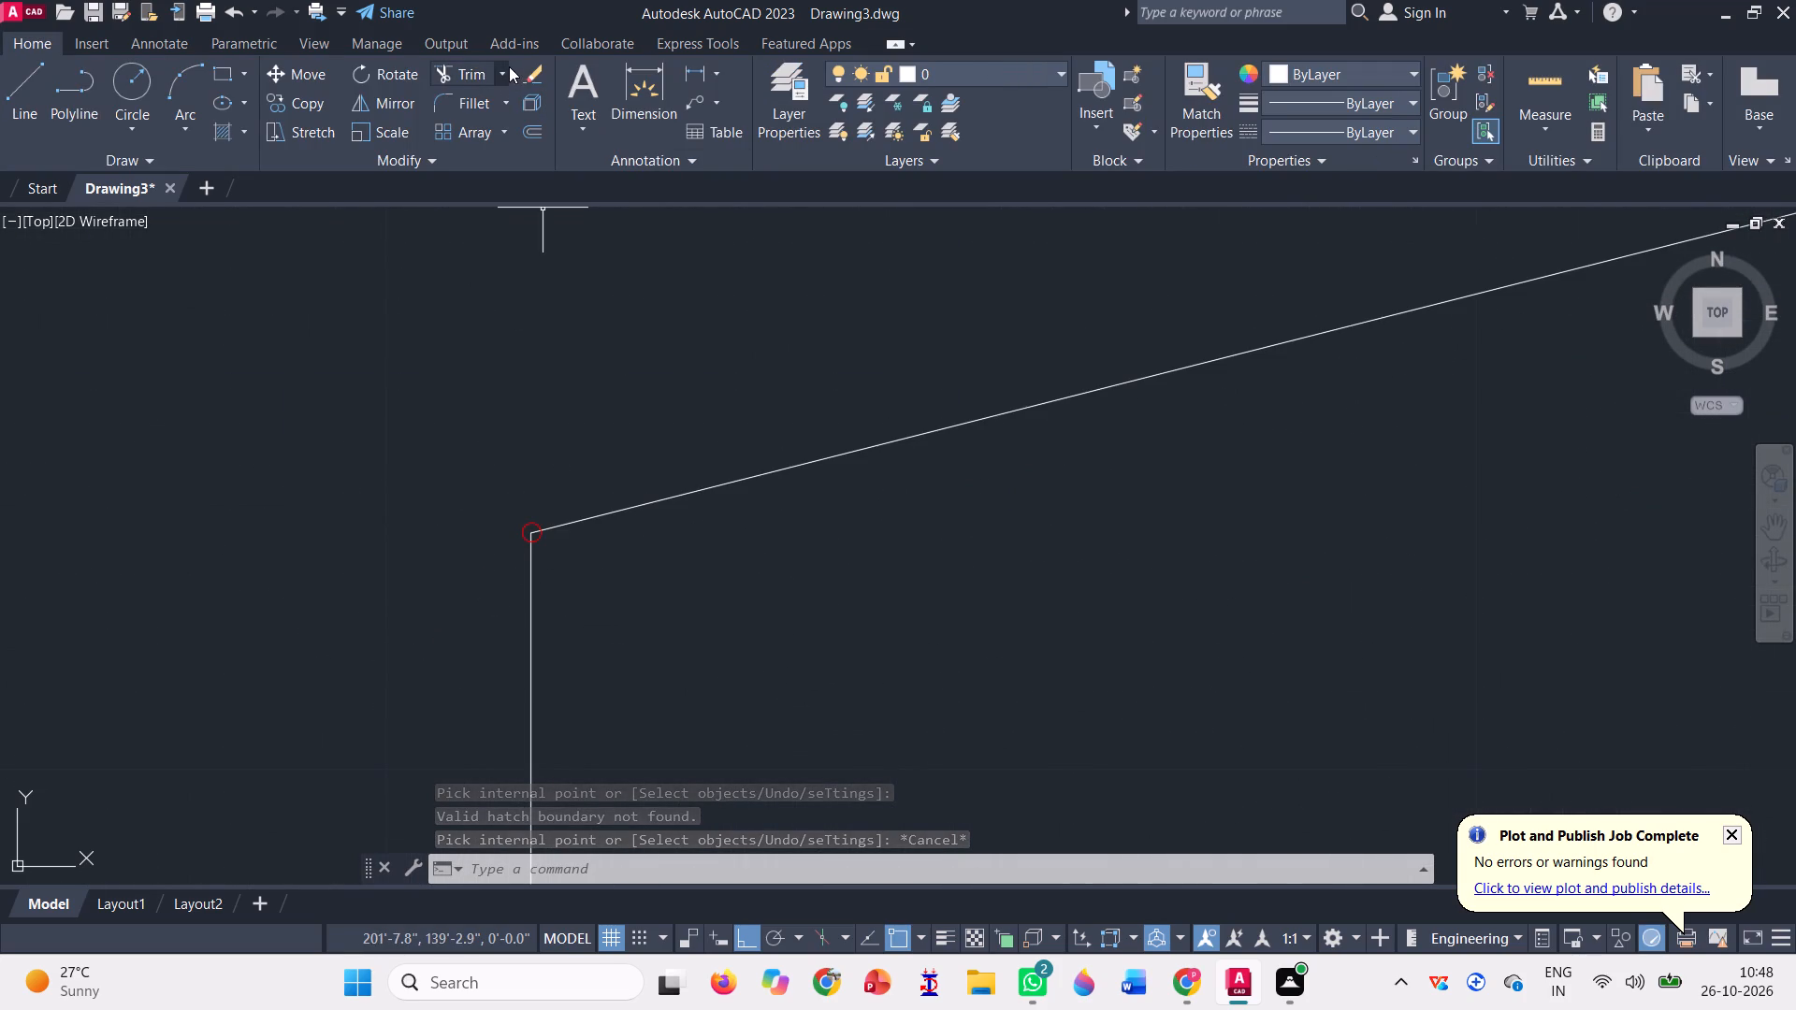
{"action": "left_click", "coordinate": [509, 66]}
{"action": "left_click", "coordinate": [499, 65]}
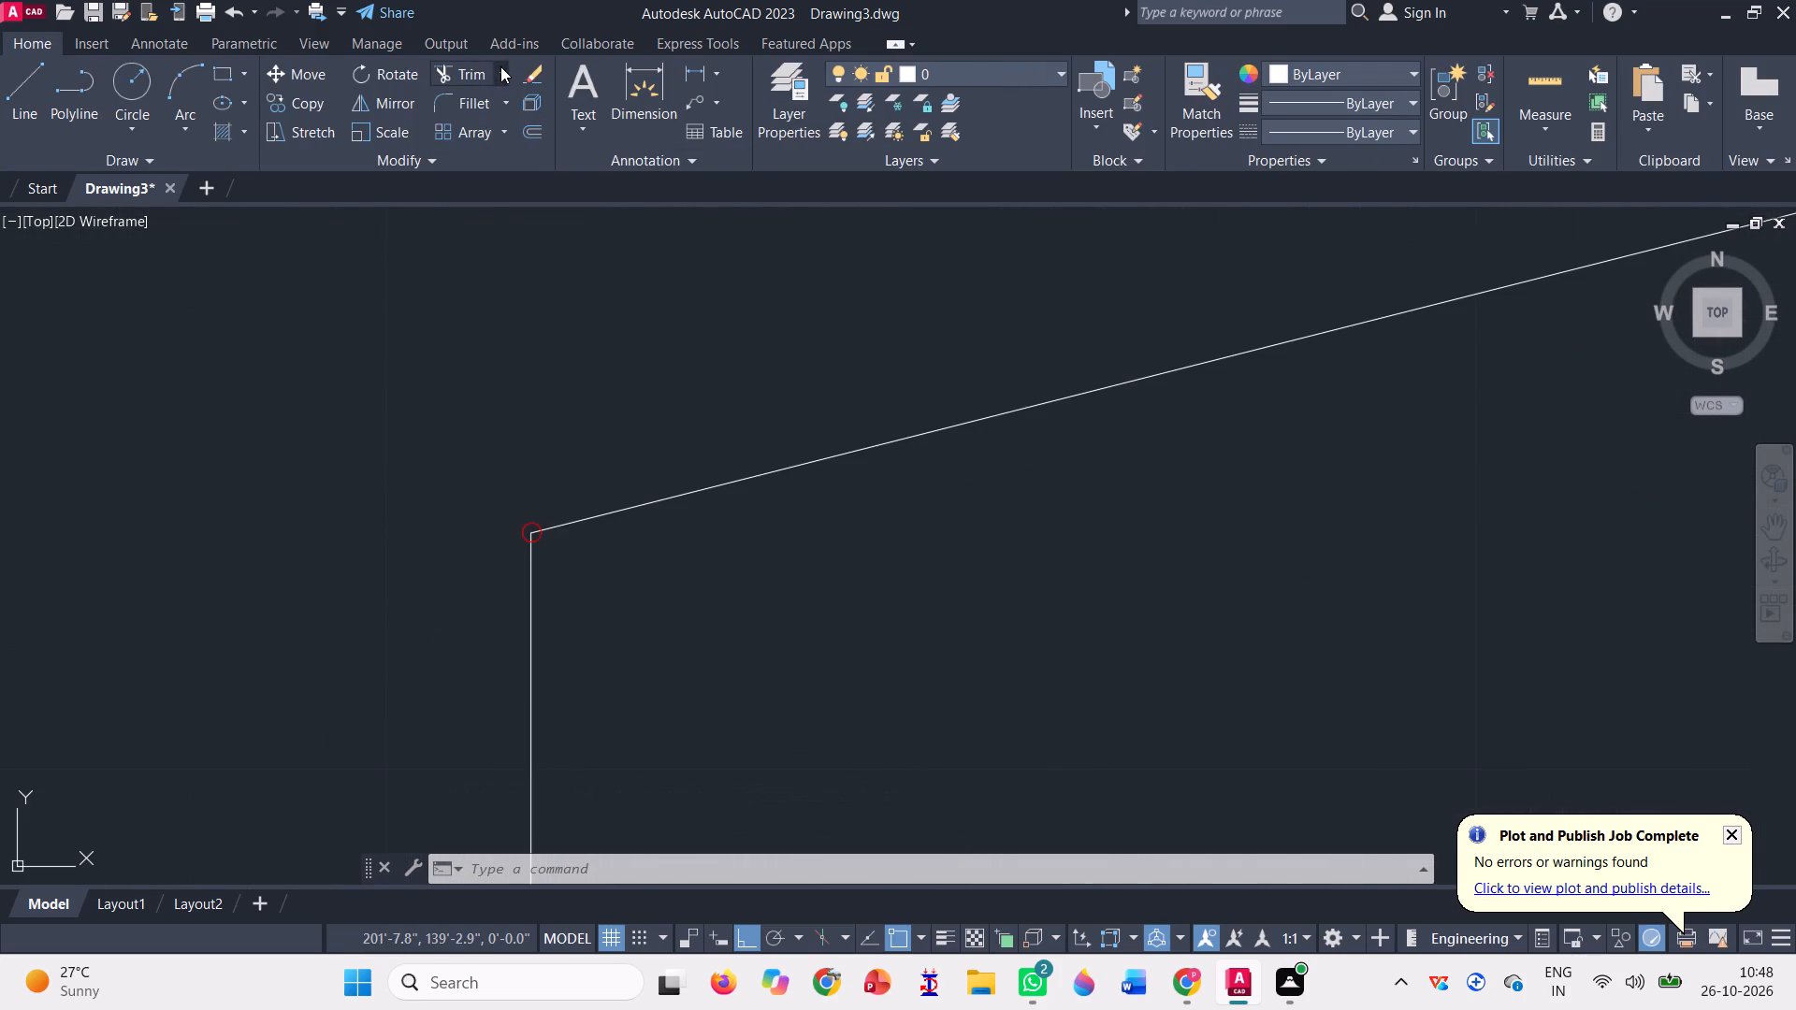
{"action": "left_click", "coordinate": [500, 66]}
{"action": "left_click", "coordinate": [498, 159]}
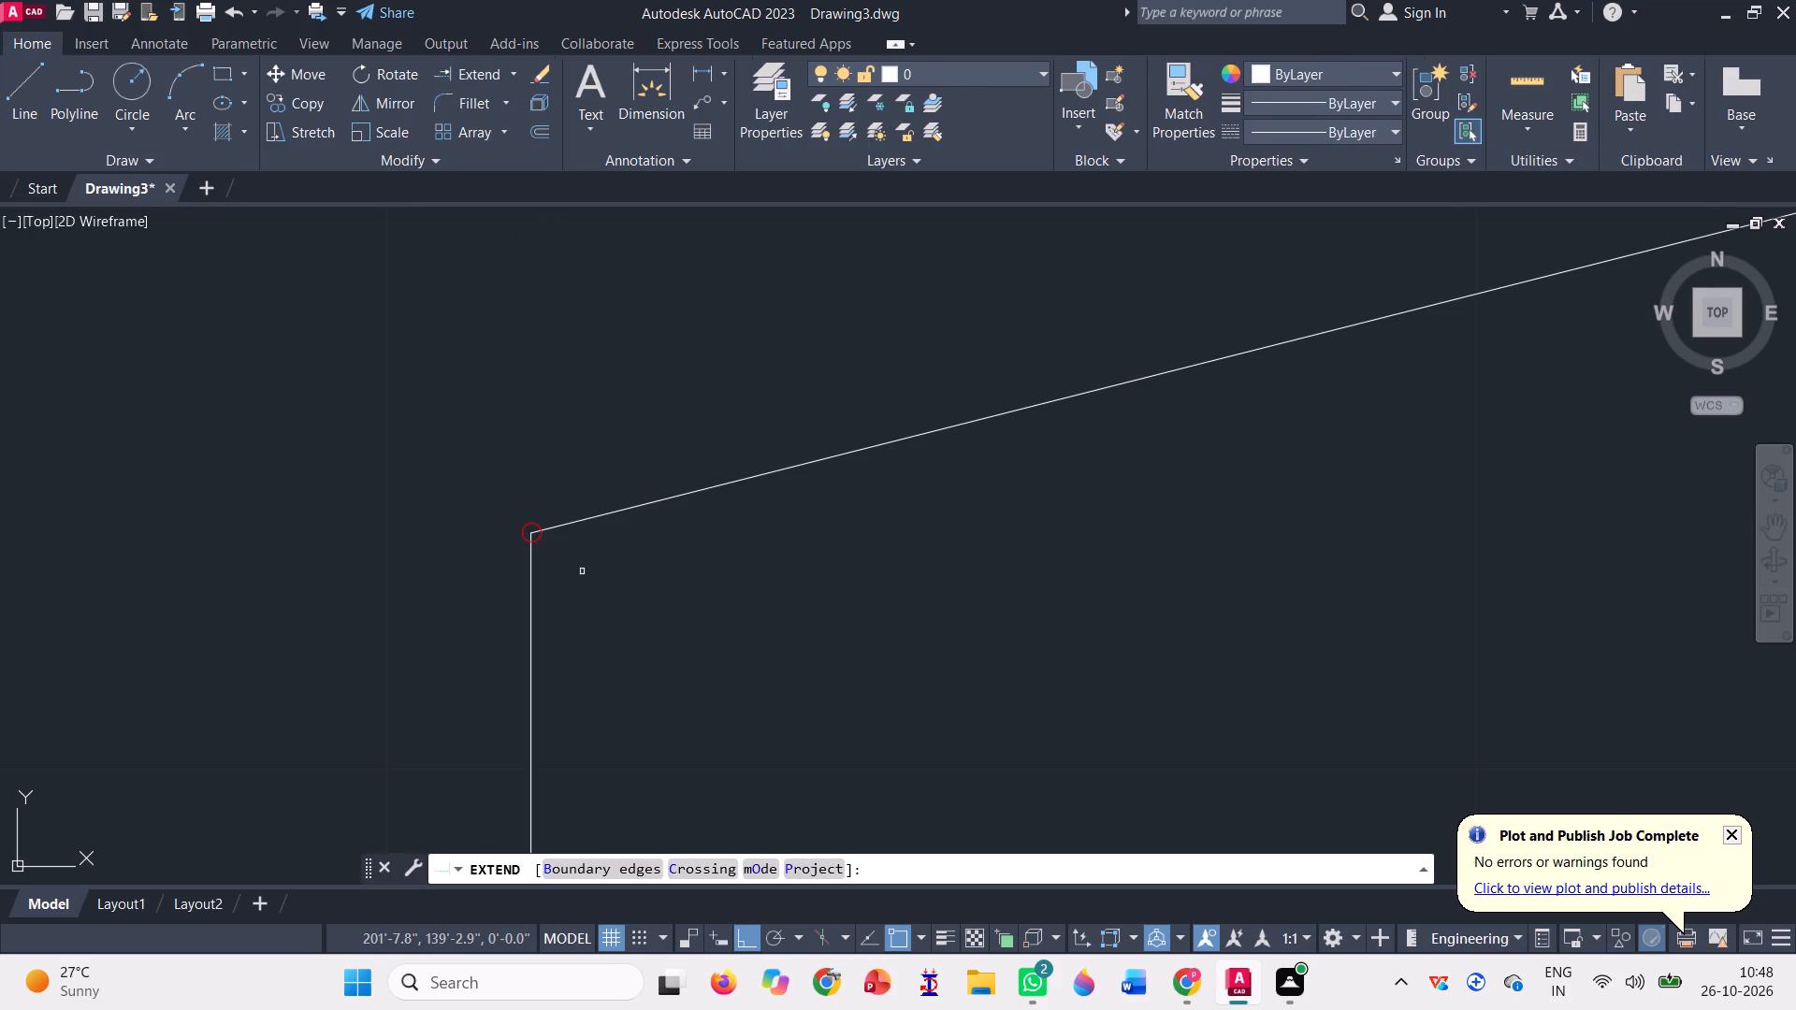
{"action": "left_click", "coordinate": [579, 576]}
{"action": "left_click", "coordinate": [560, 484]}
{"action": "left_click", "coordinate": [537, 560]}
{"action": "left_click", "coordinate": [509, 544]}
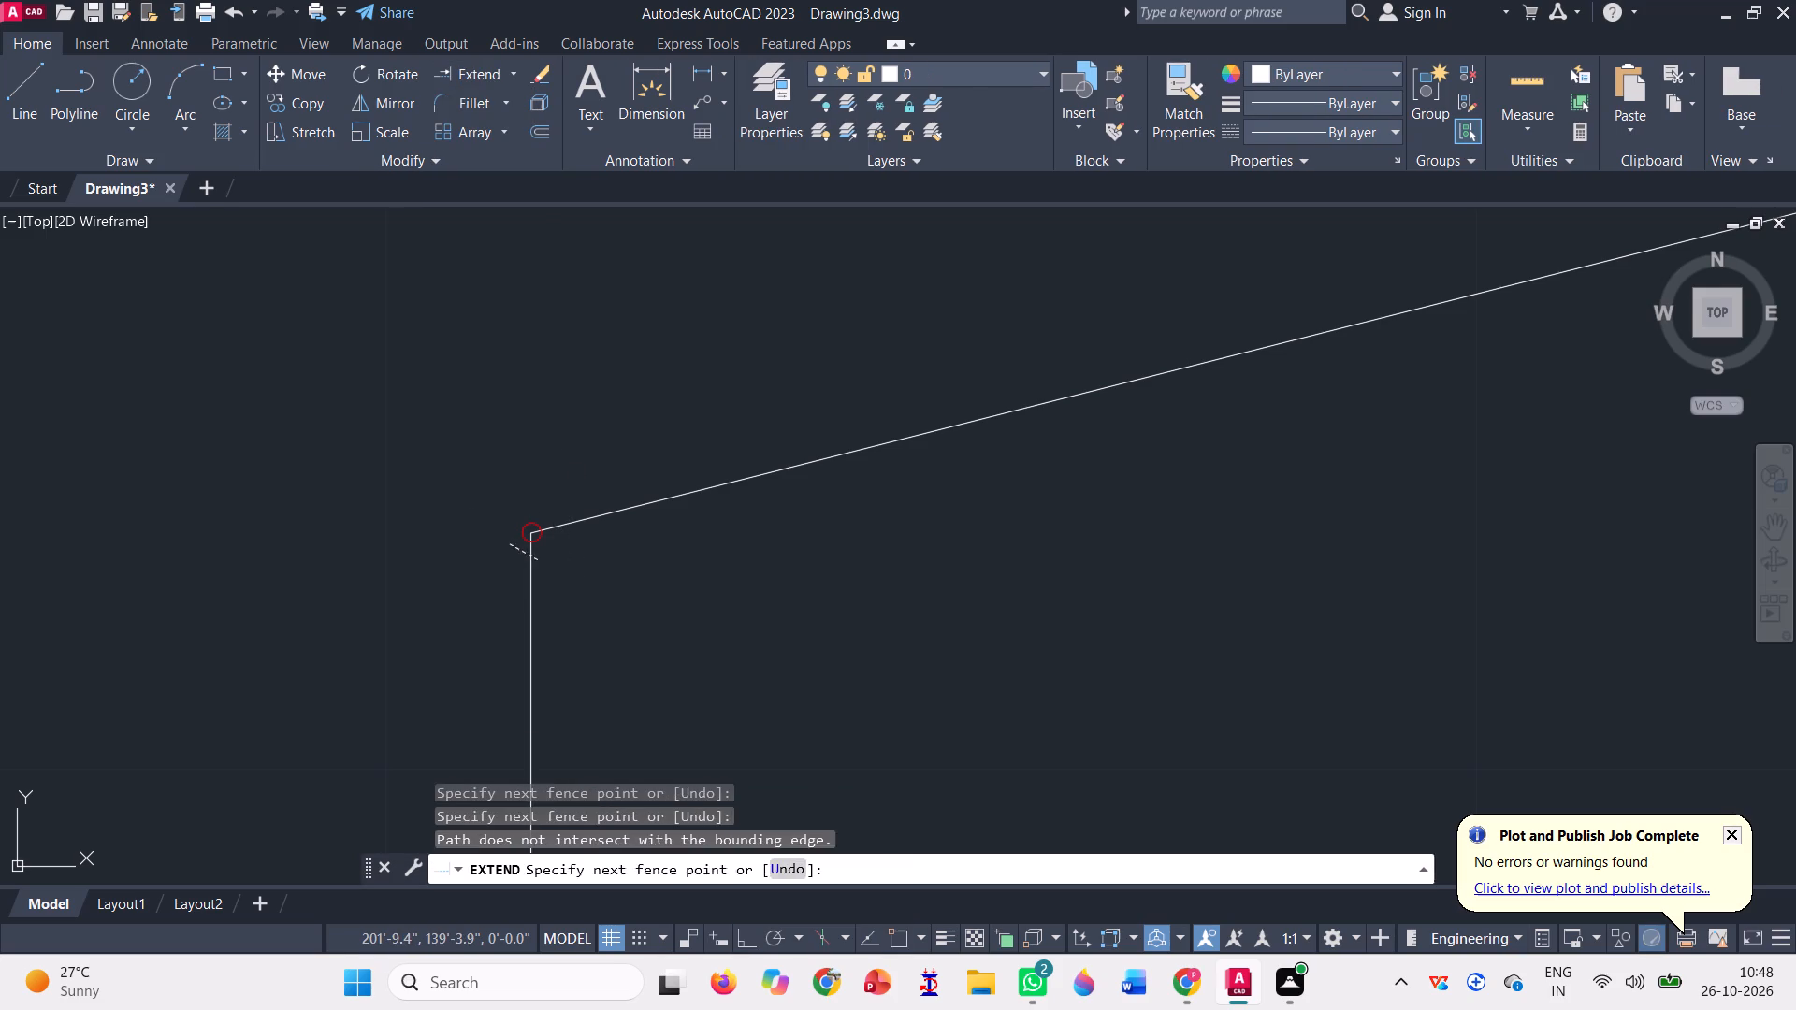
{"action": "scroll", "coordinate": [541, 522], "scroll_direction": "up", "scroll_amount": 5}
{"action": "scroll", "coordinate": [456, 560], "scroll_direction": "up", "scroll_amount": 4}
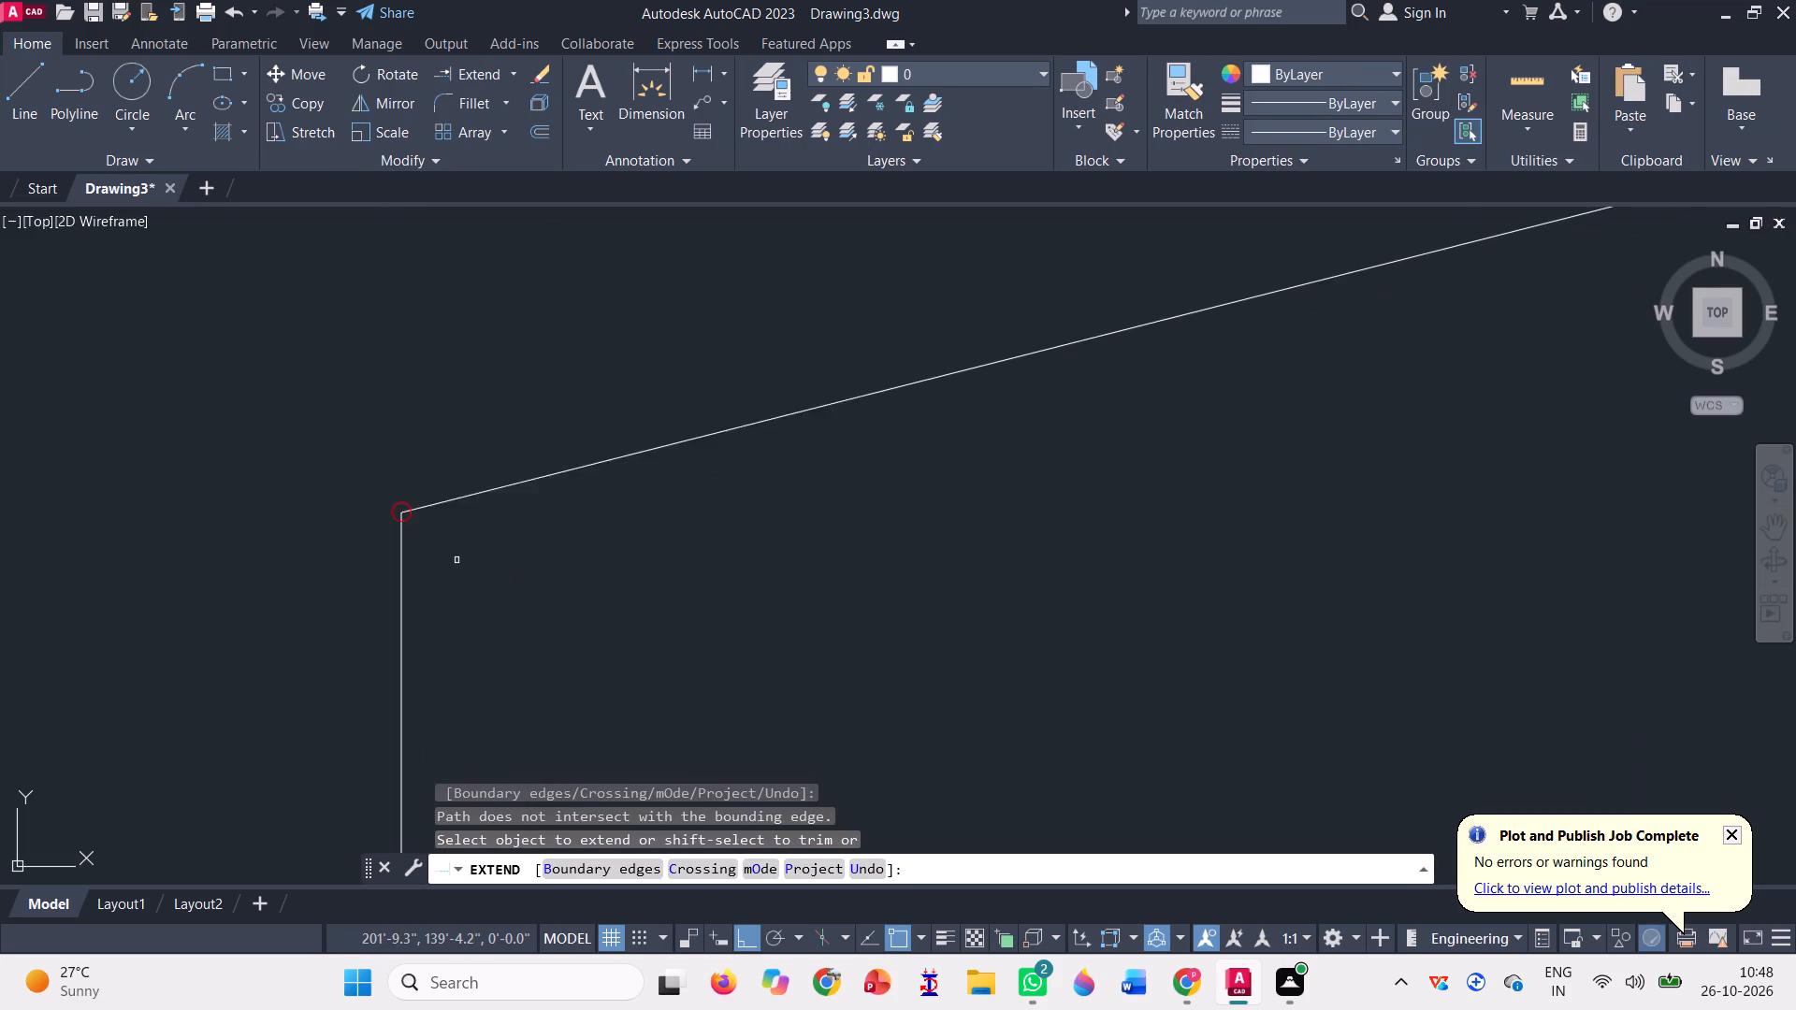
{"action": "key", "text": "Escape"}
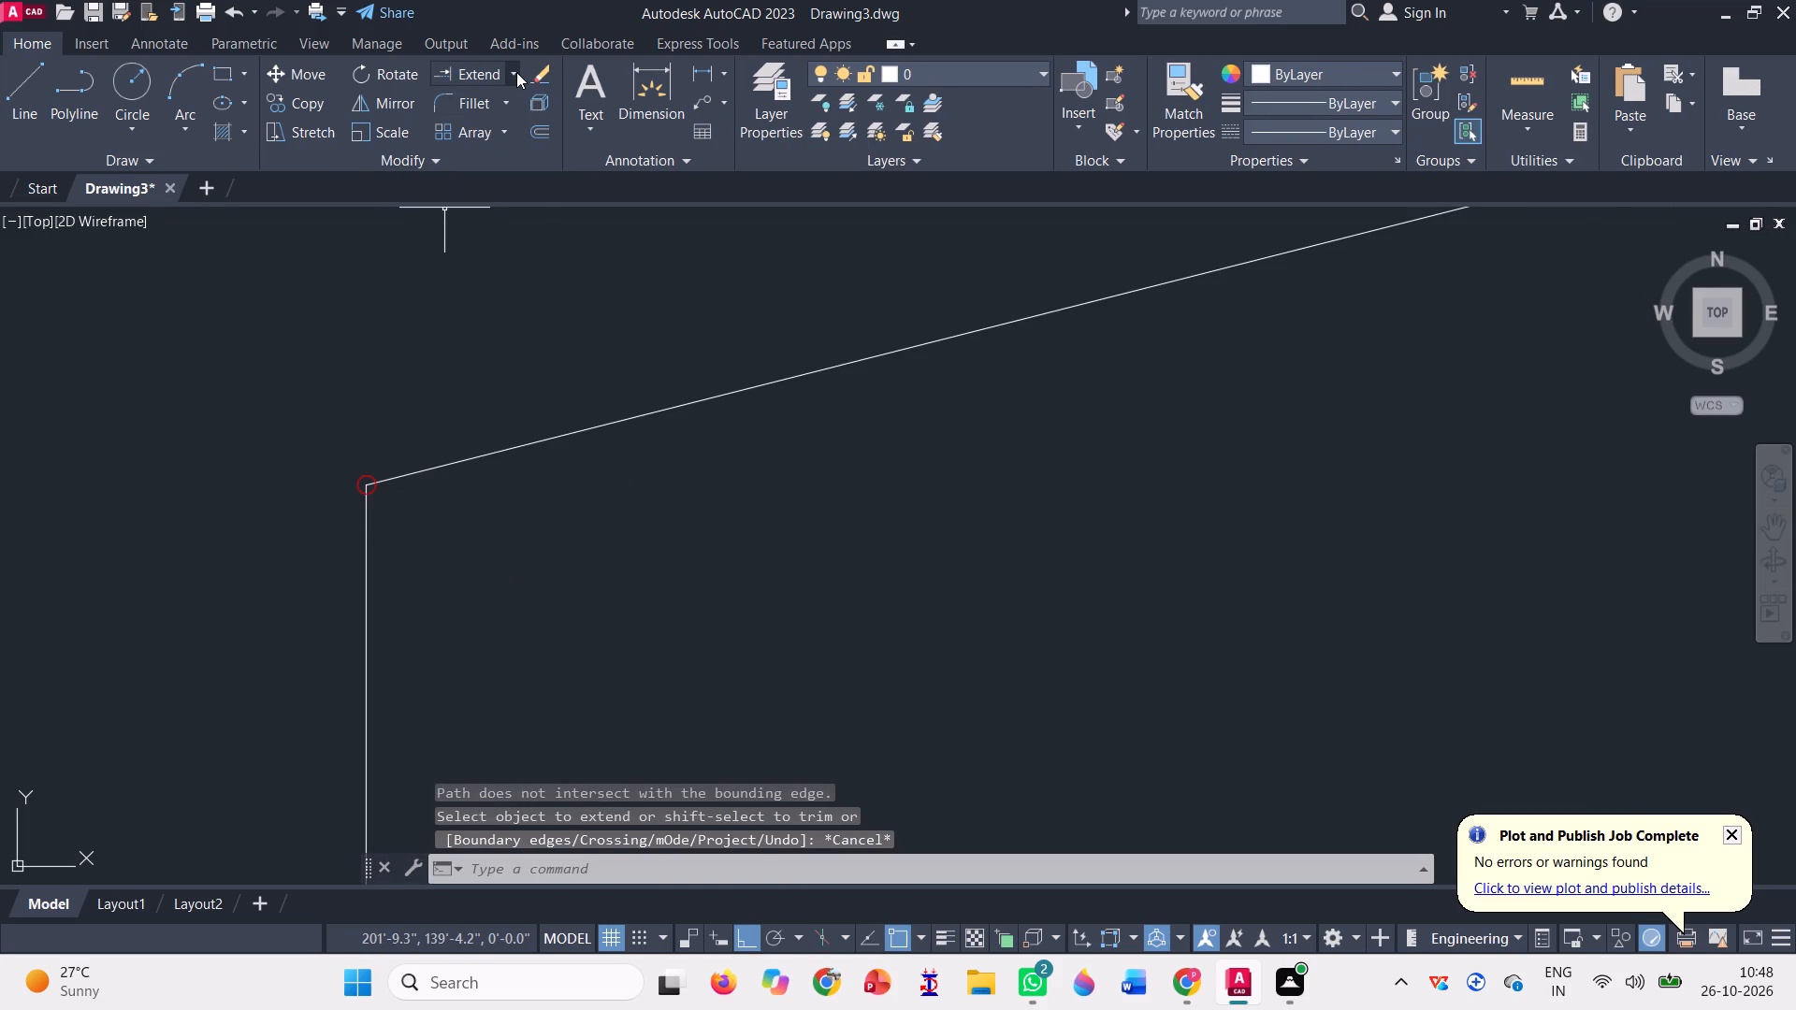
Trim away the outer line of the original layout's sloping north wall at its northwest corner.
{"action": "left_click", "coordinate": [516, 72]}
{"action": "left_click", "coordinate": [494, 103]}
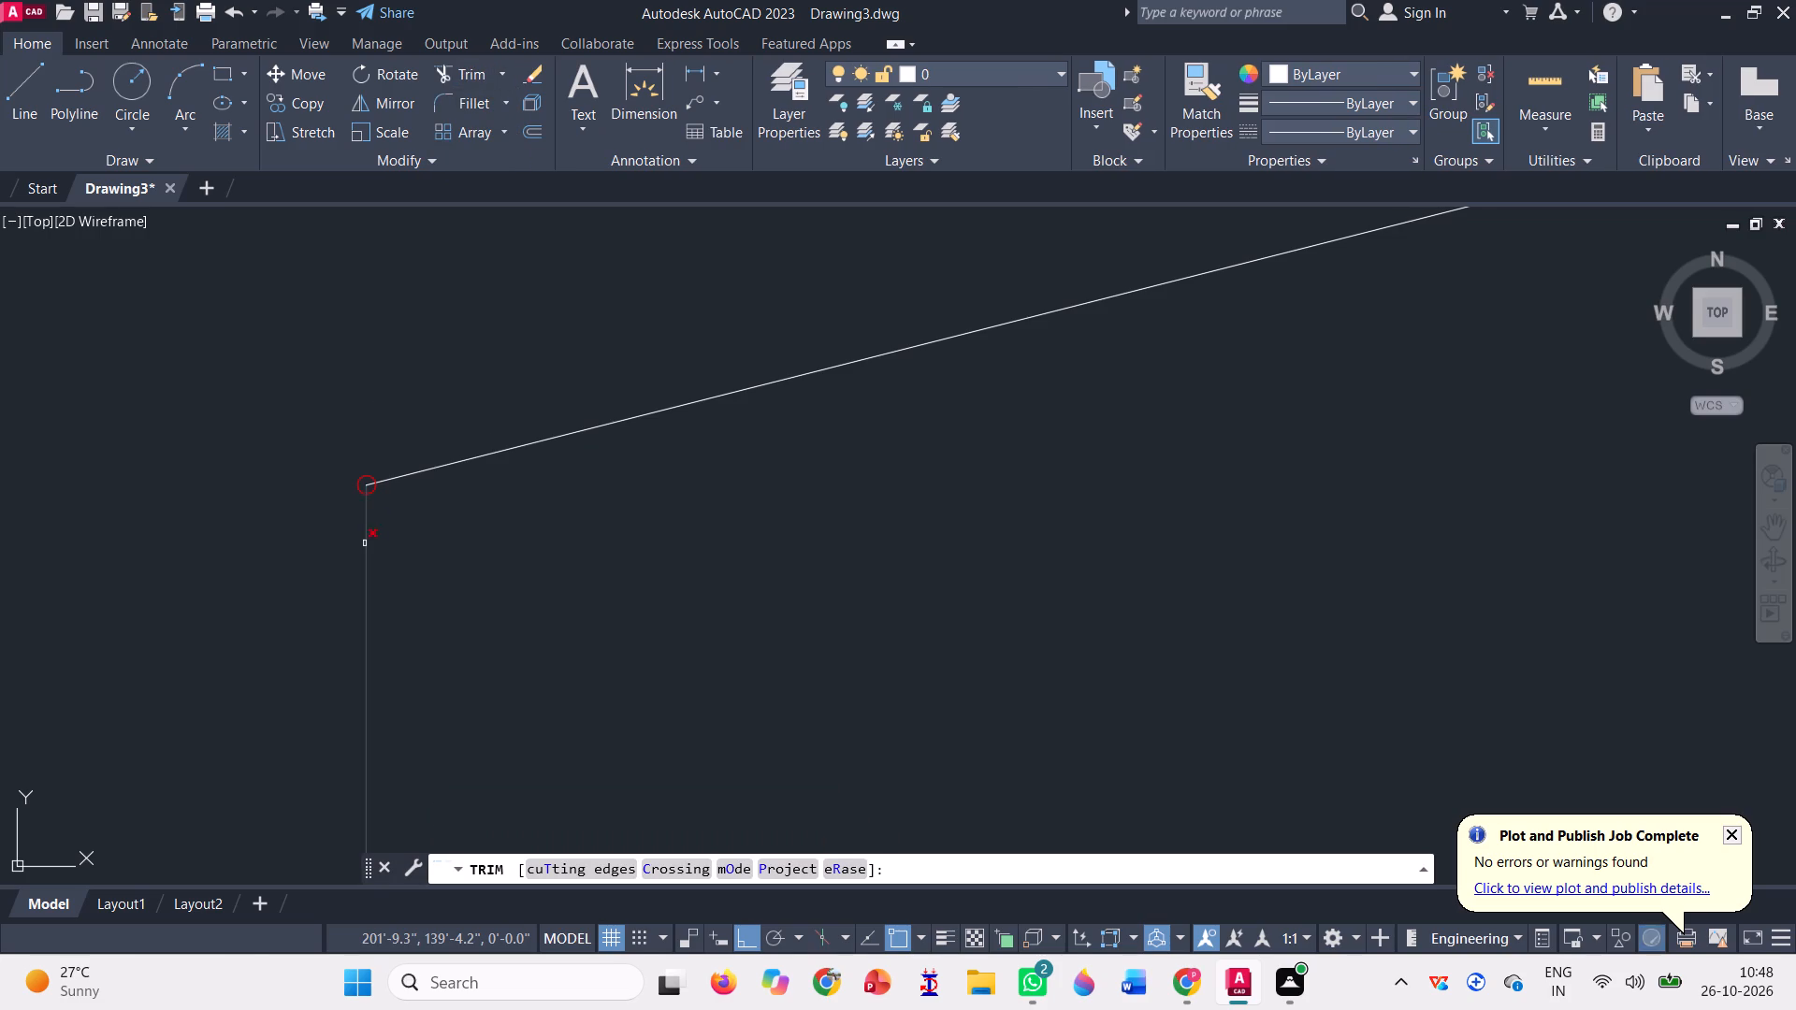
{"action": "scroll", "coordinate": [364, 557], "scroll_direction": "up", "scroll_amount": 3}
{"action": "scroll", "coordinate": [314, 311], "scroll_direction": "up", "scroll_amount": 4}
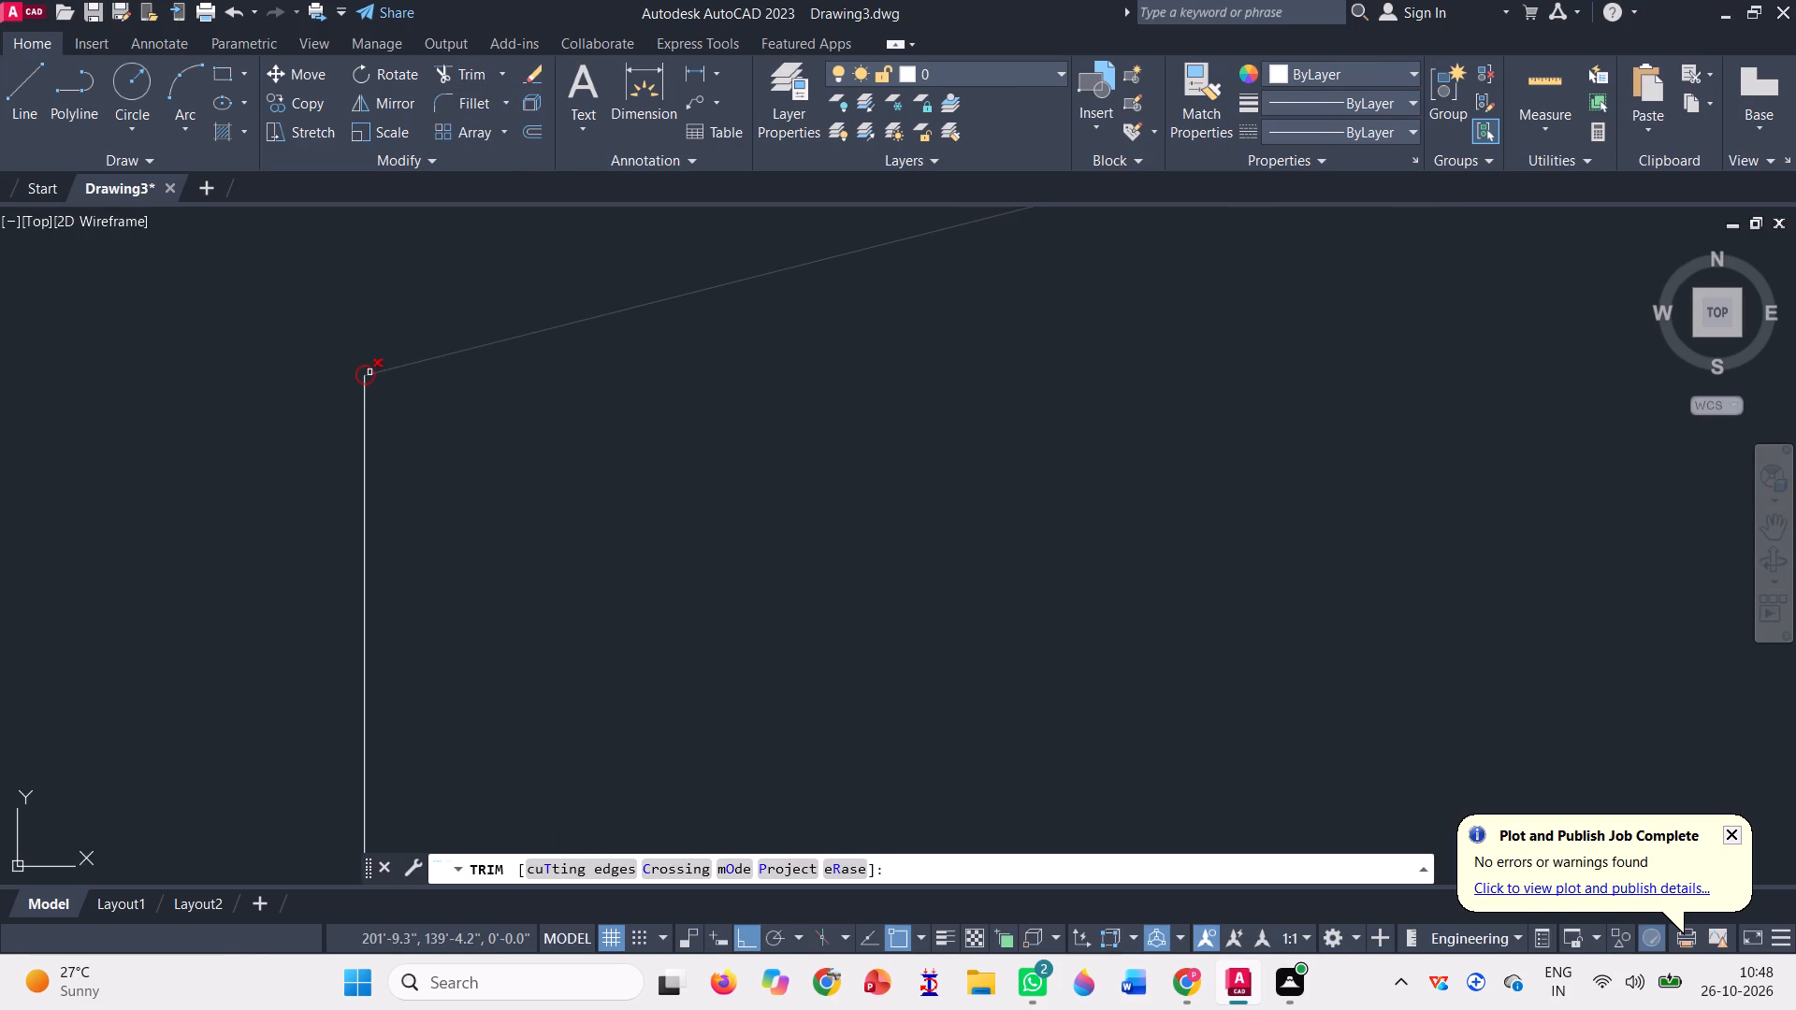
{"action": "left_click", "coordinate": [359, 375]}
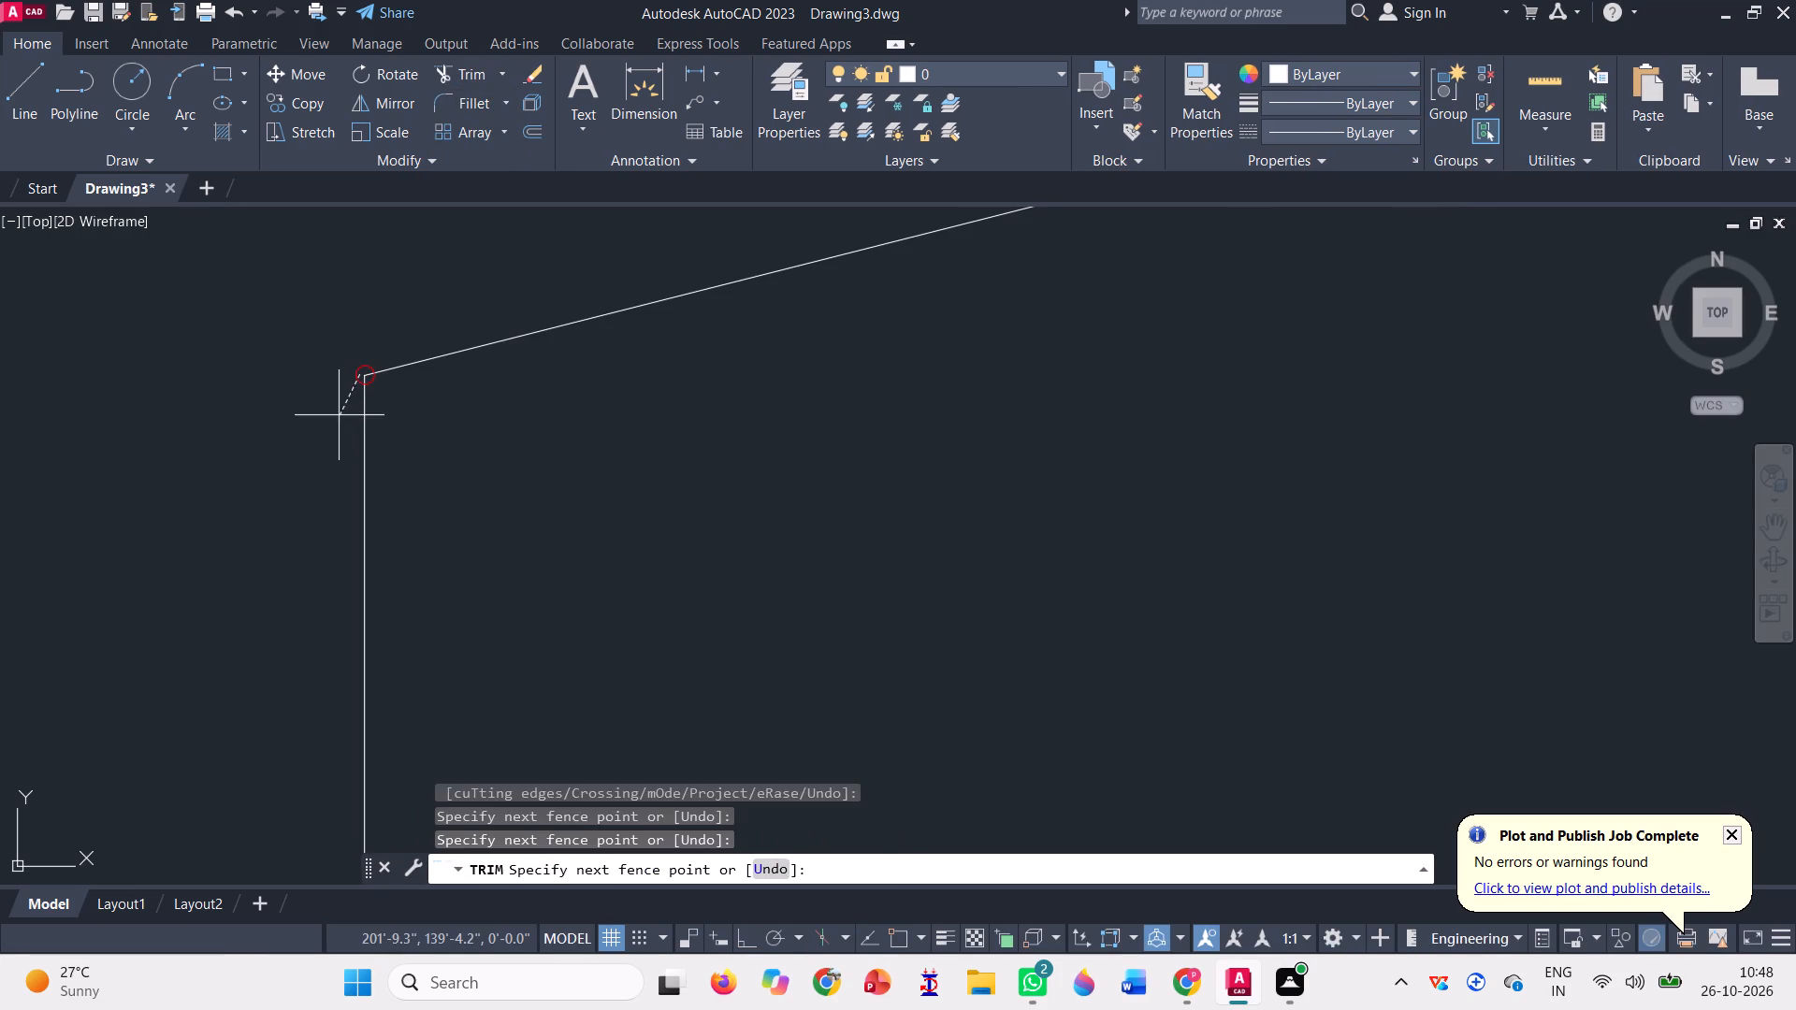
{"action": "left_click", "coordinate": [339, 413]}
{"action": "scroll", "coordinate": [378, 469], "scroll_direction": "down", "scroll_amount": 16}
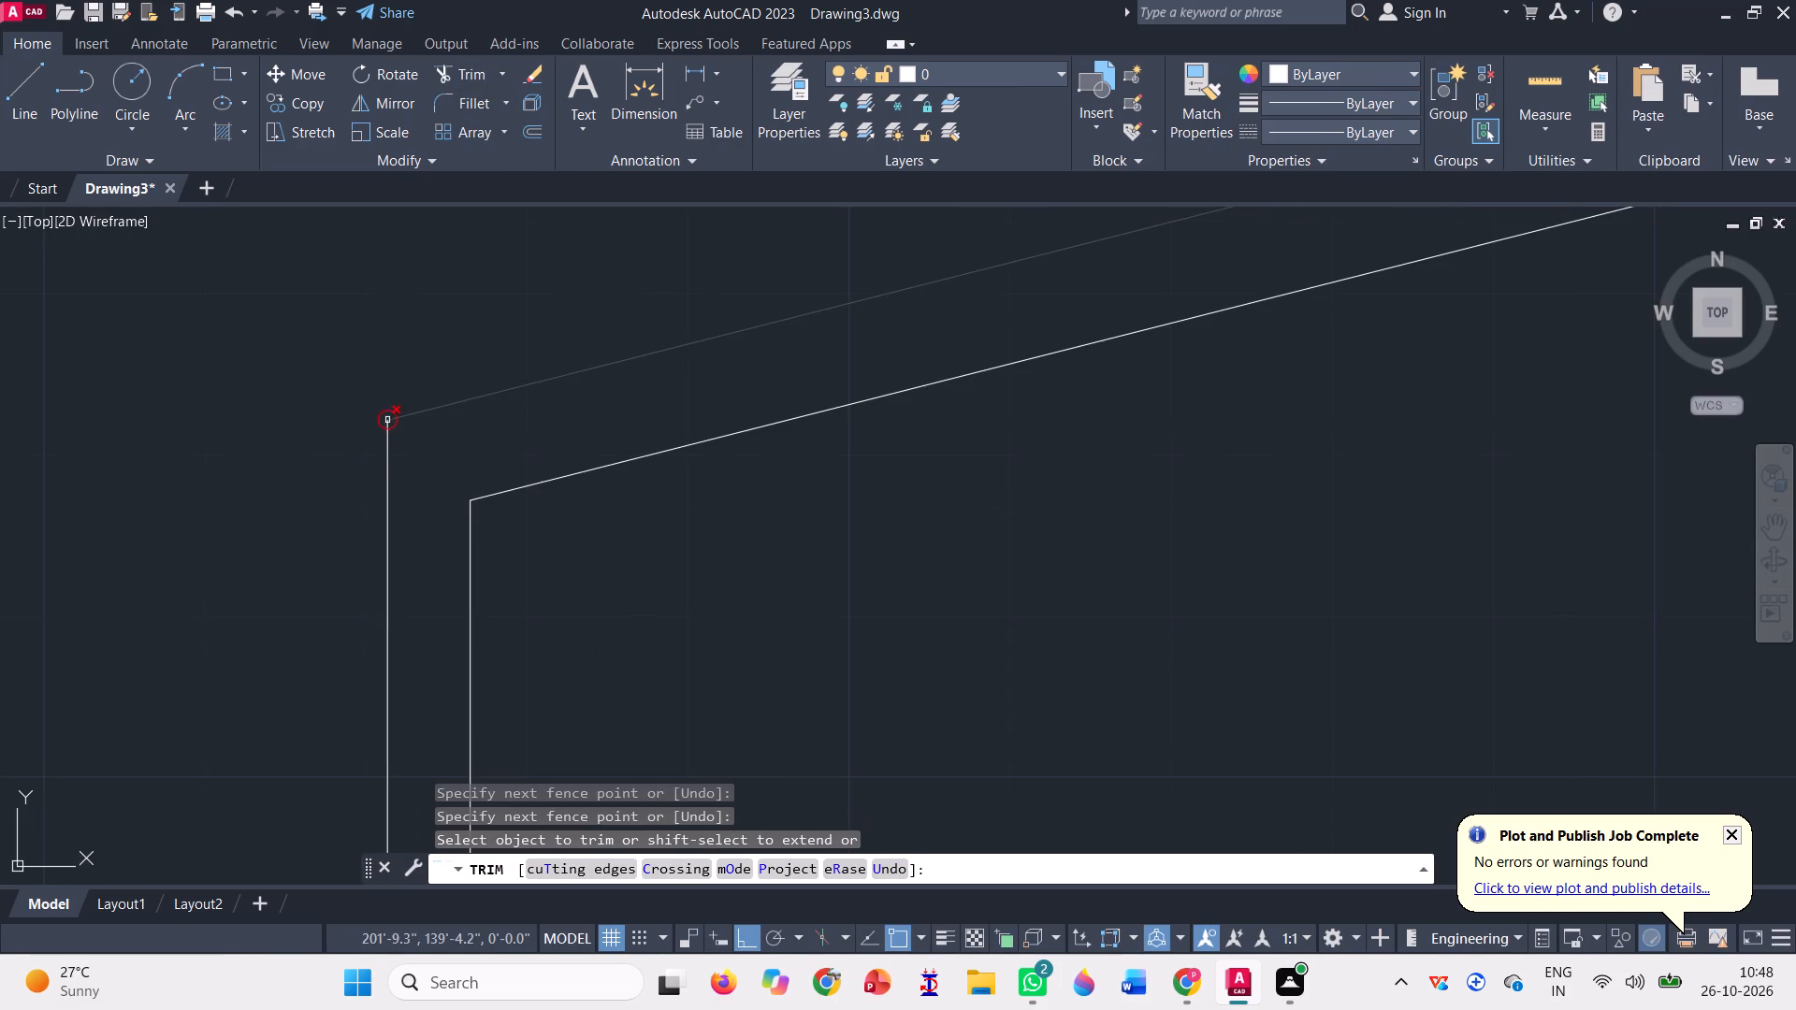
{"action": "scroll", "coordinate": [388, 400], "scroll_direction": "up", "scroll_amount": 3}
{"action": "left_click", "coordinate": [395, 475]}
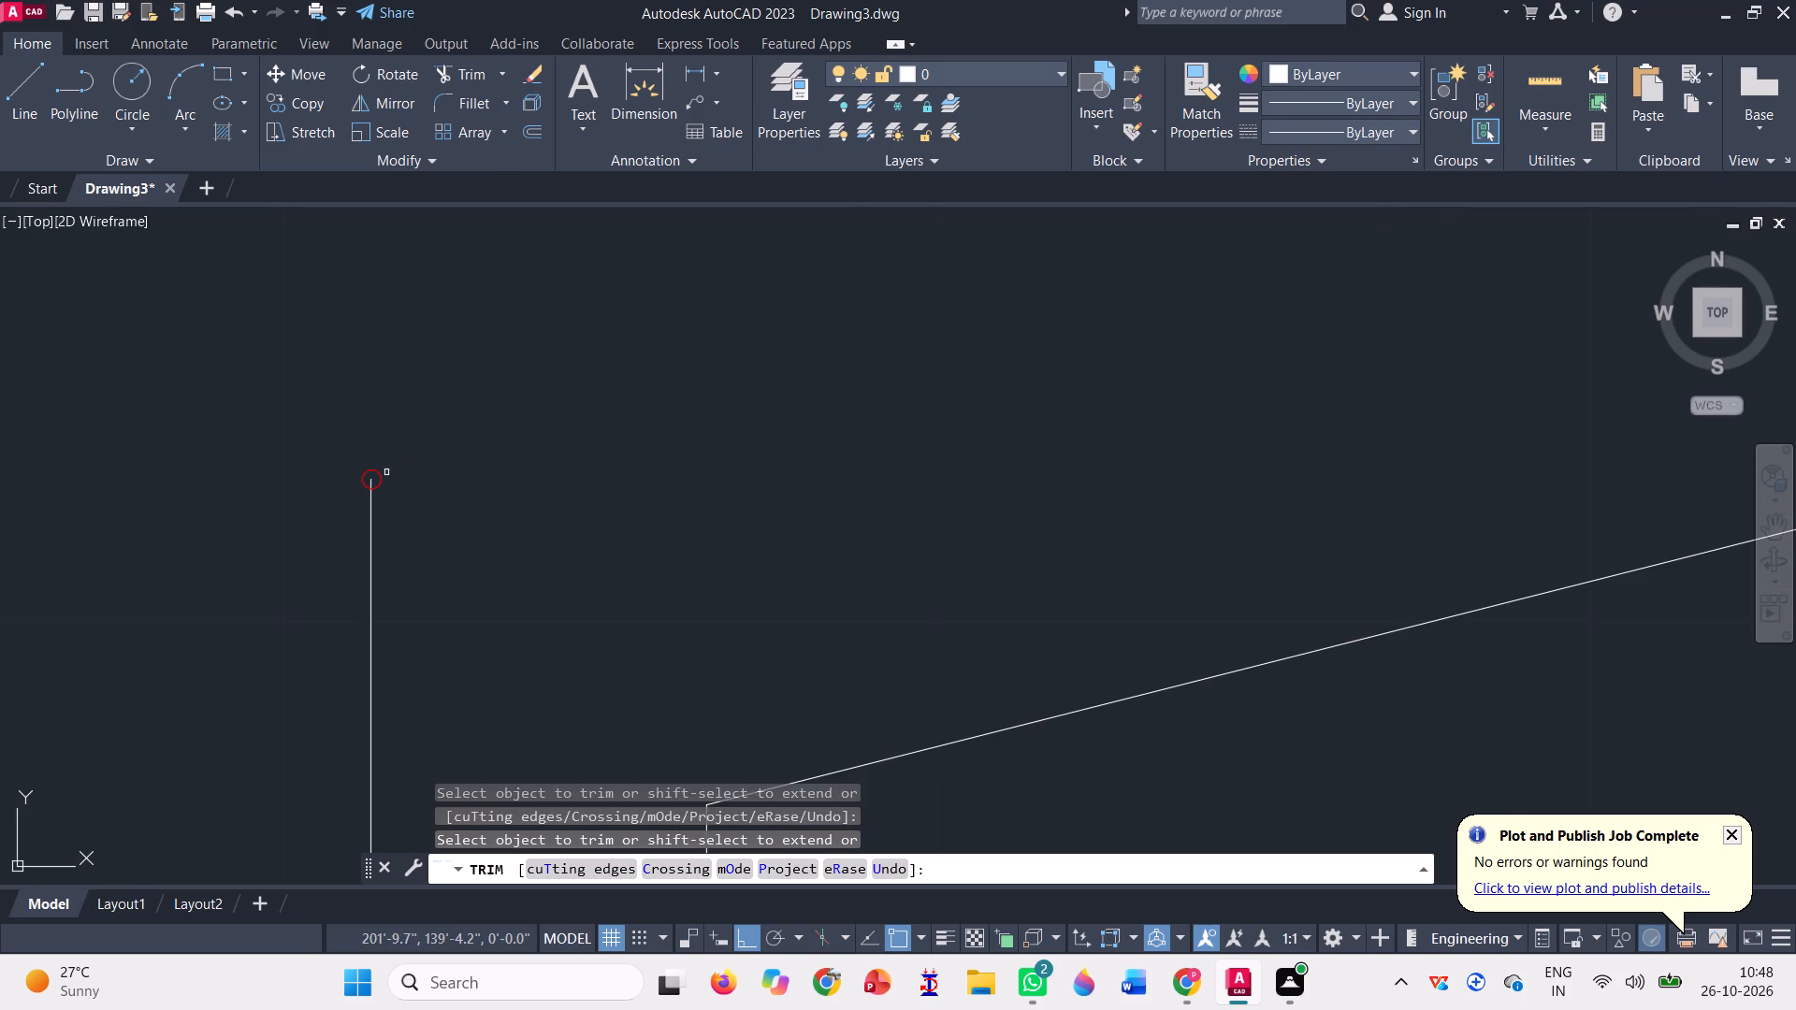
{"action": "scroll", "coordinate": [387, 472], "scroll_direction": "down", "scroll_amount": 6}
{"action": "key", "text": "Escape"}
{"action": "scroll", "coordinate": [282, 535], "scroll_direction": "down", "scroll_amount": 2}
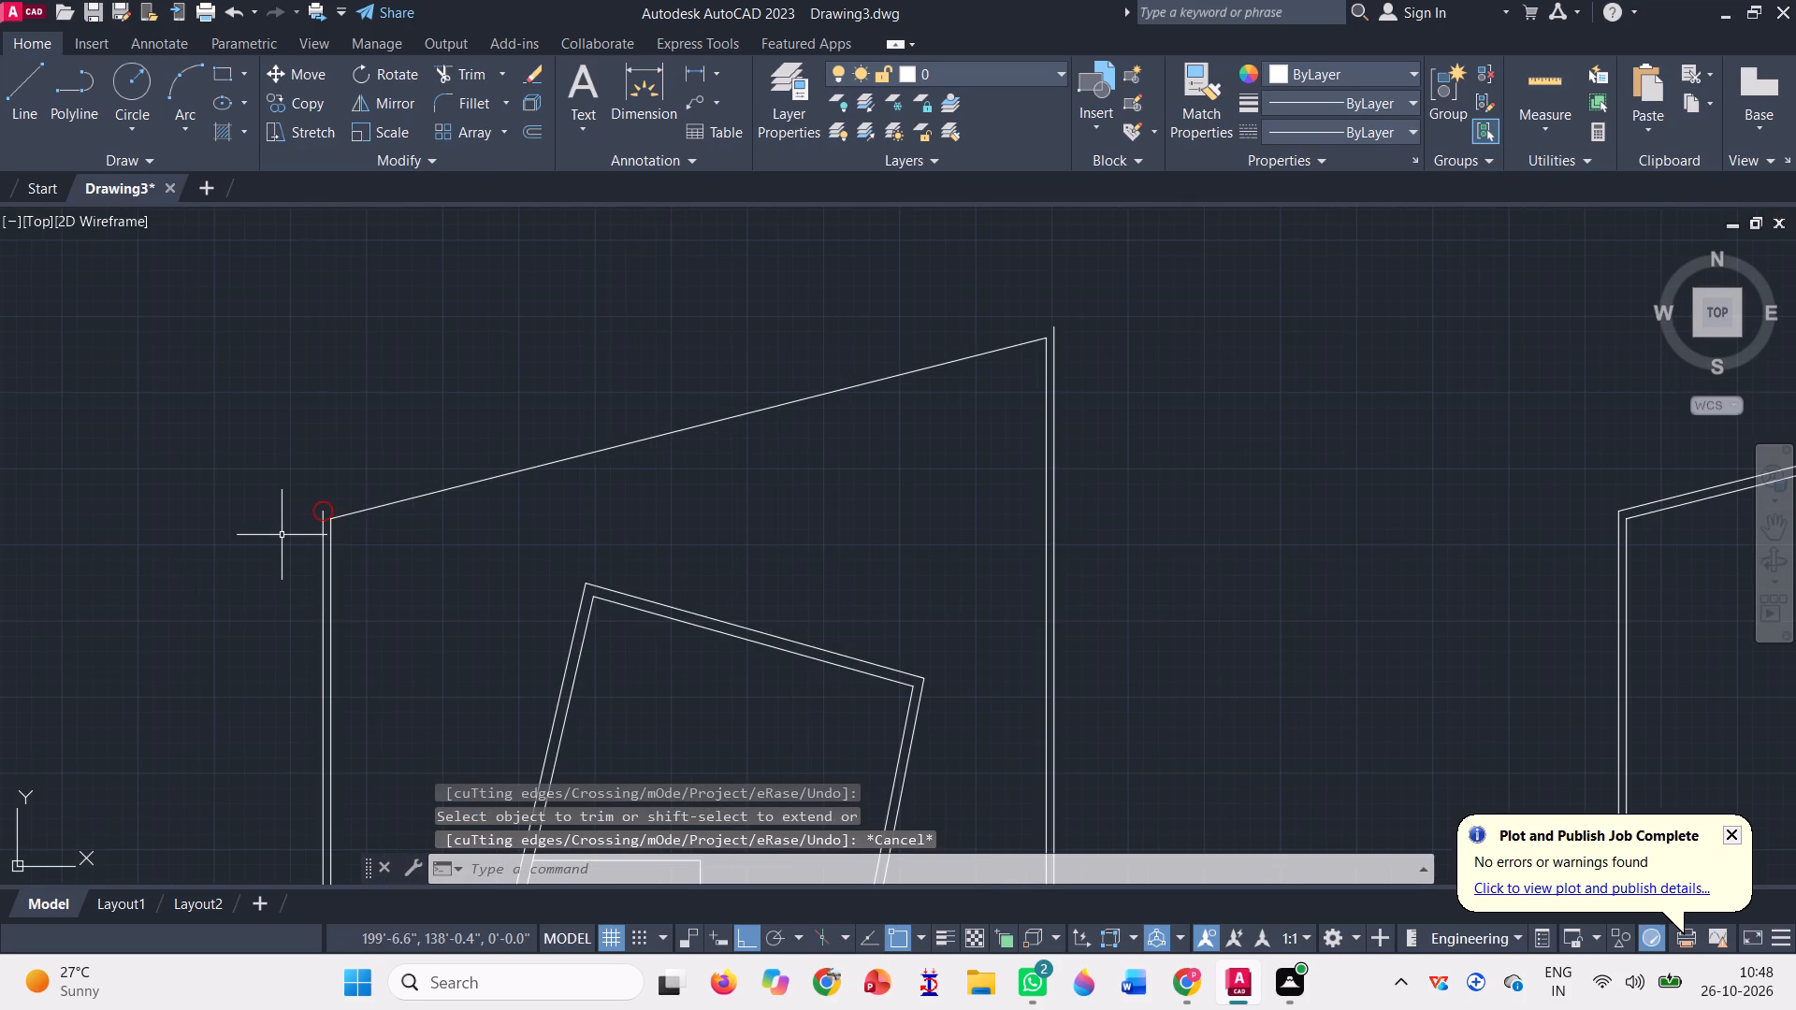
With Ortho off, redraw the sloping wall's outer line from the northwest outer corner to the northeast outer corner of the original layout.
{"action": "key", "text": "l"}
{"action": "key", "text": "Return"}
{"action": "scroll", "coordinate": [282, 535], "scroll_direction": "left", "scroll_amount": 1}
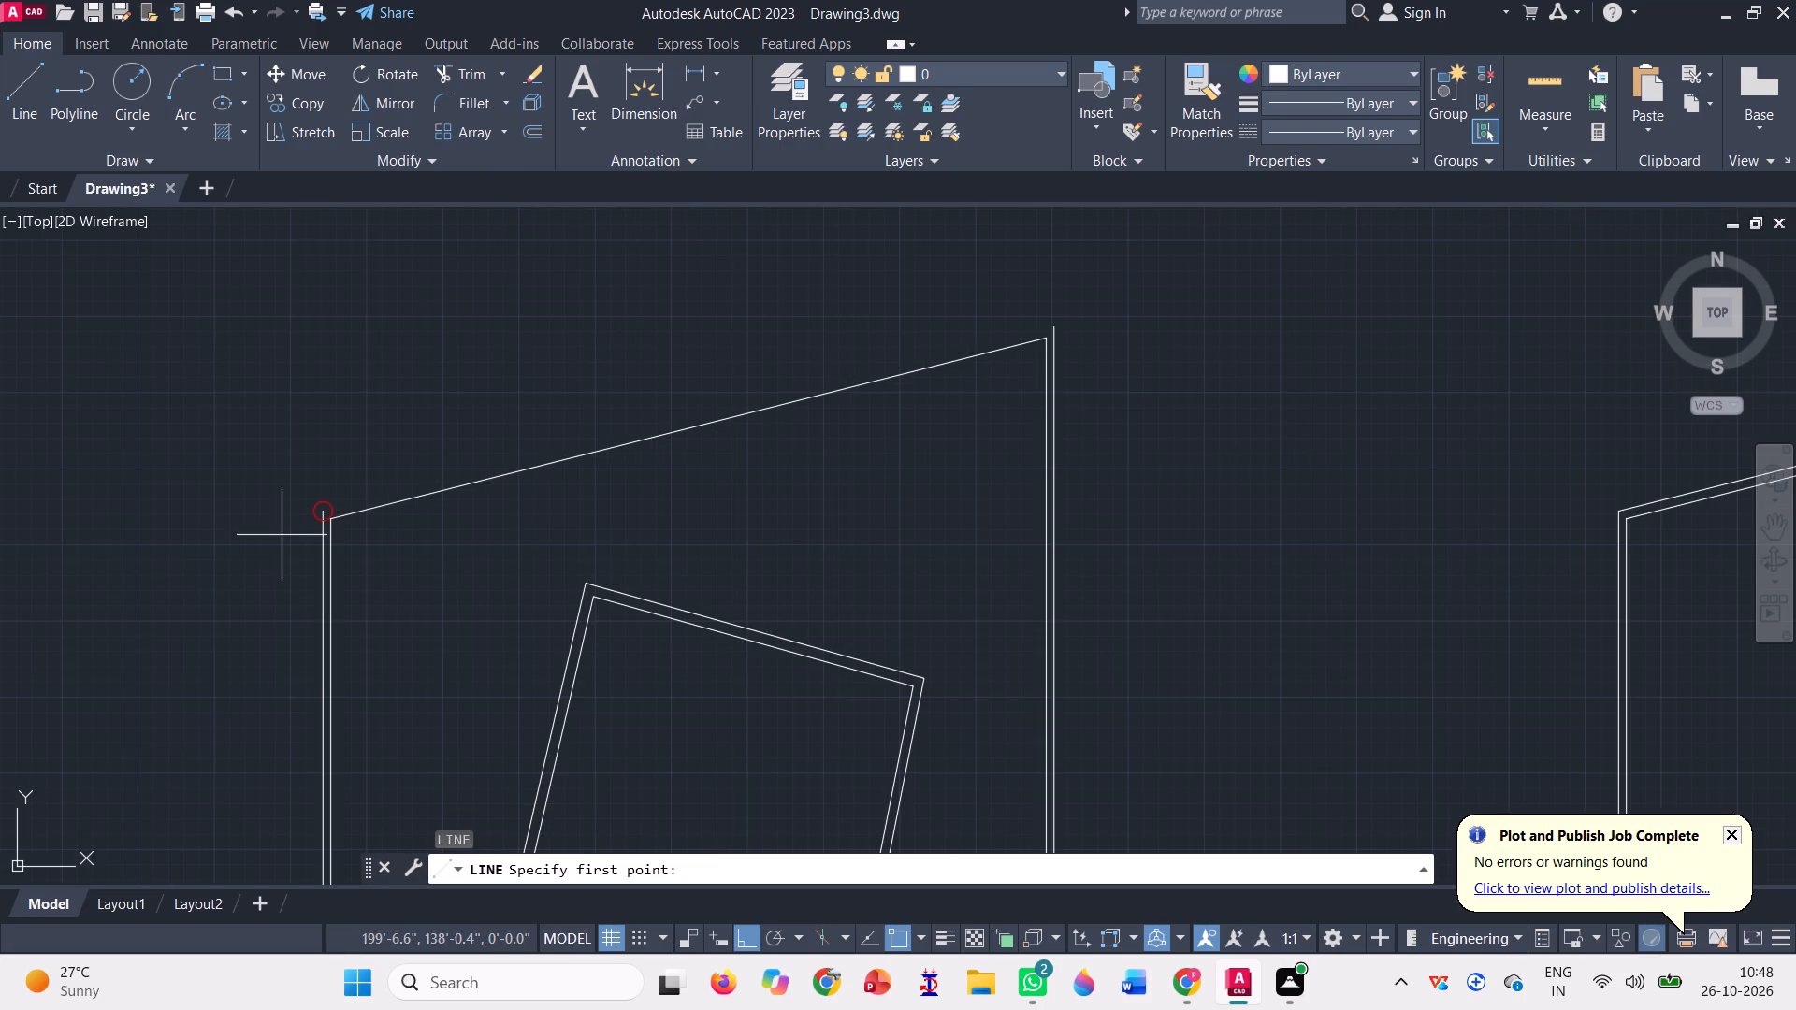
{"action": "scroll", "coordinate": [370, 529], "scroll_direction": "up", "scroll_amount": 3}
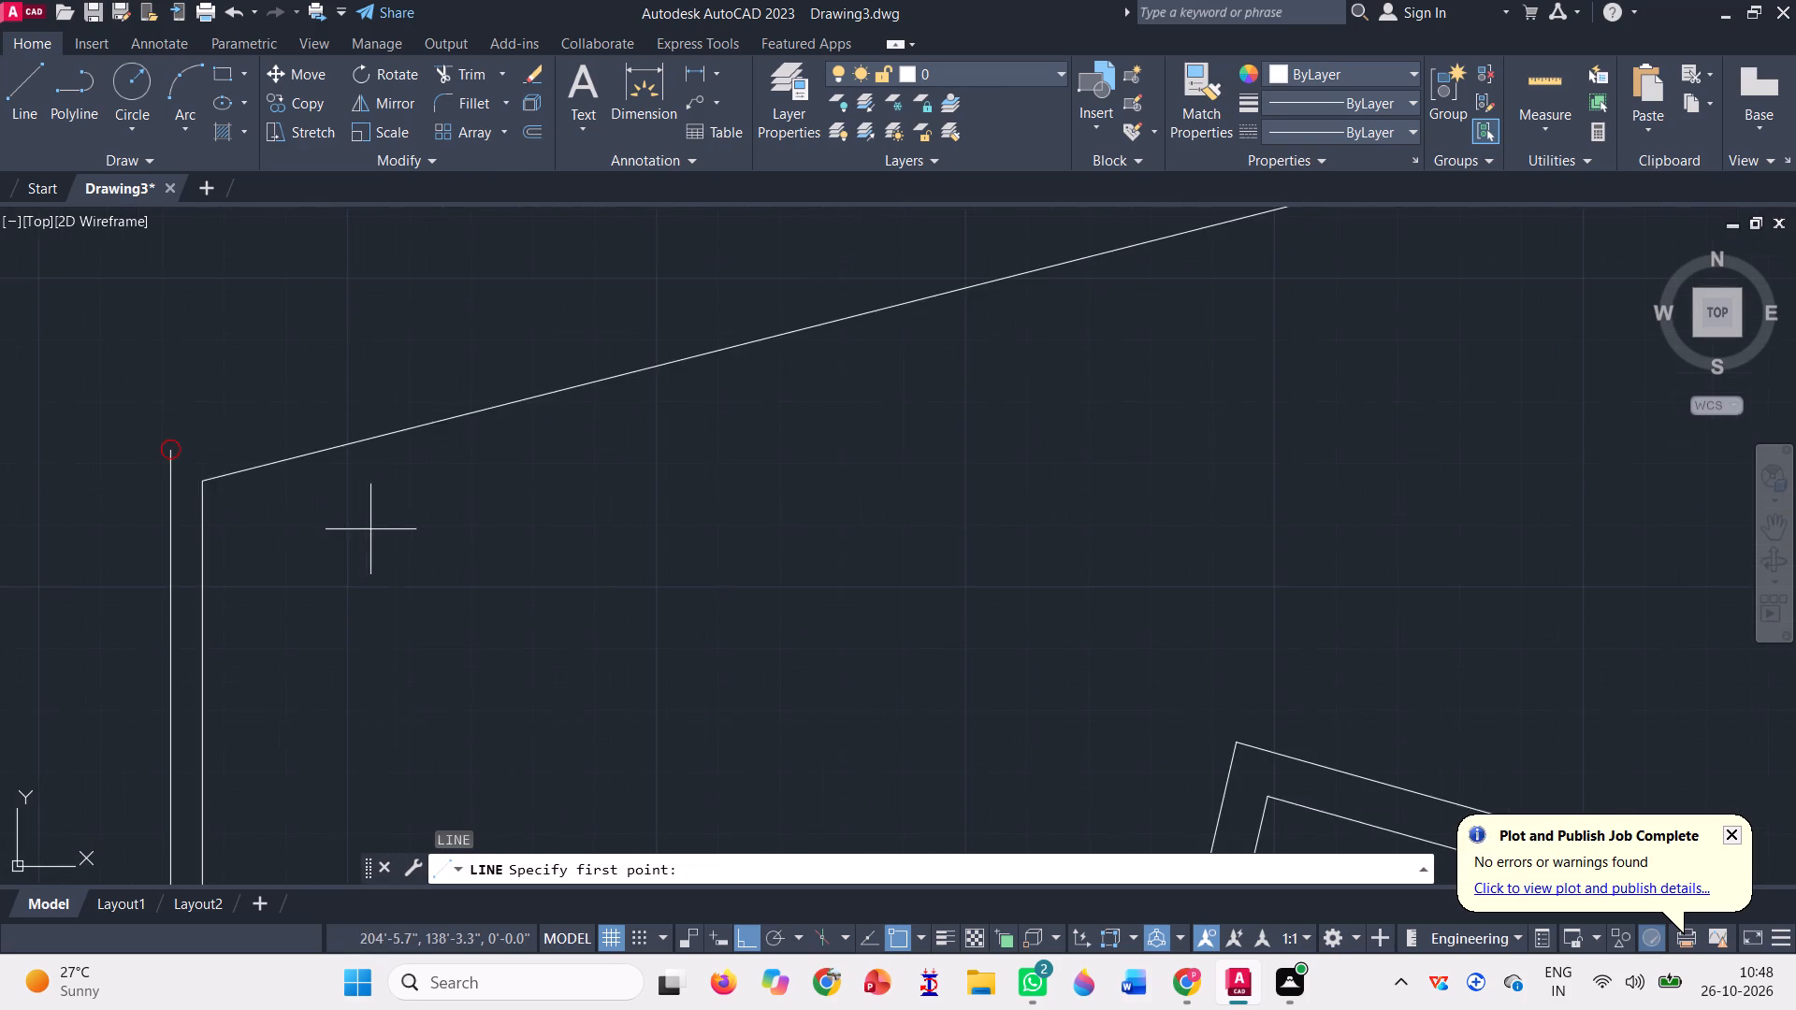
{"action": "scroll", "coordinate": [143, 457], "scroll_direction": "up", "scroll_amount": 2}
{"action": "left_click", "coordinate": [204, 440]}
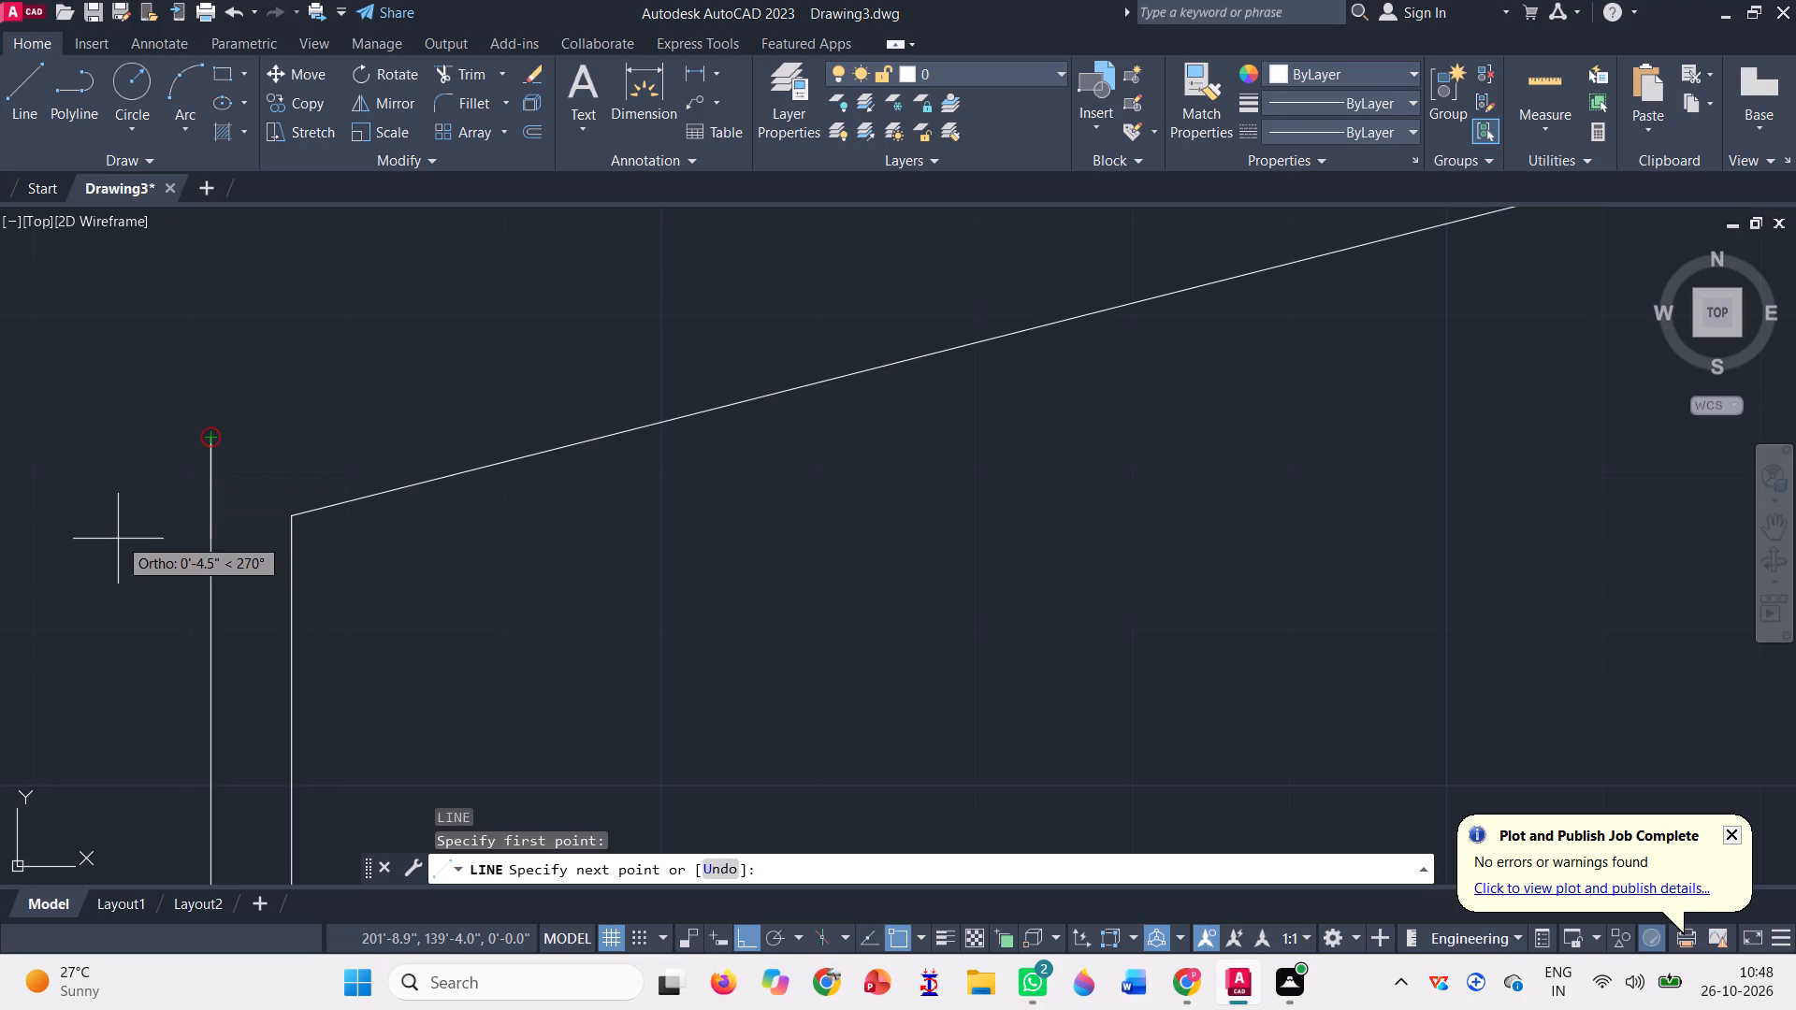
{"action": "scroll", "coordinate": [117, 538], "scroll_direction": "down", "scroll_amount": 4}
{"action": "scroll", "coordinate": [535, 440], "scroll_direction": "down", "scroll_amount": 2}
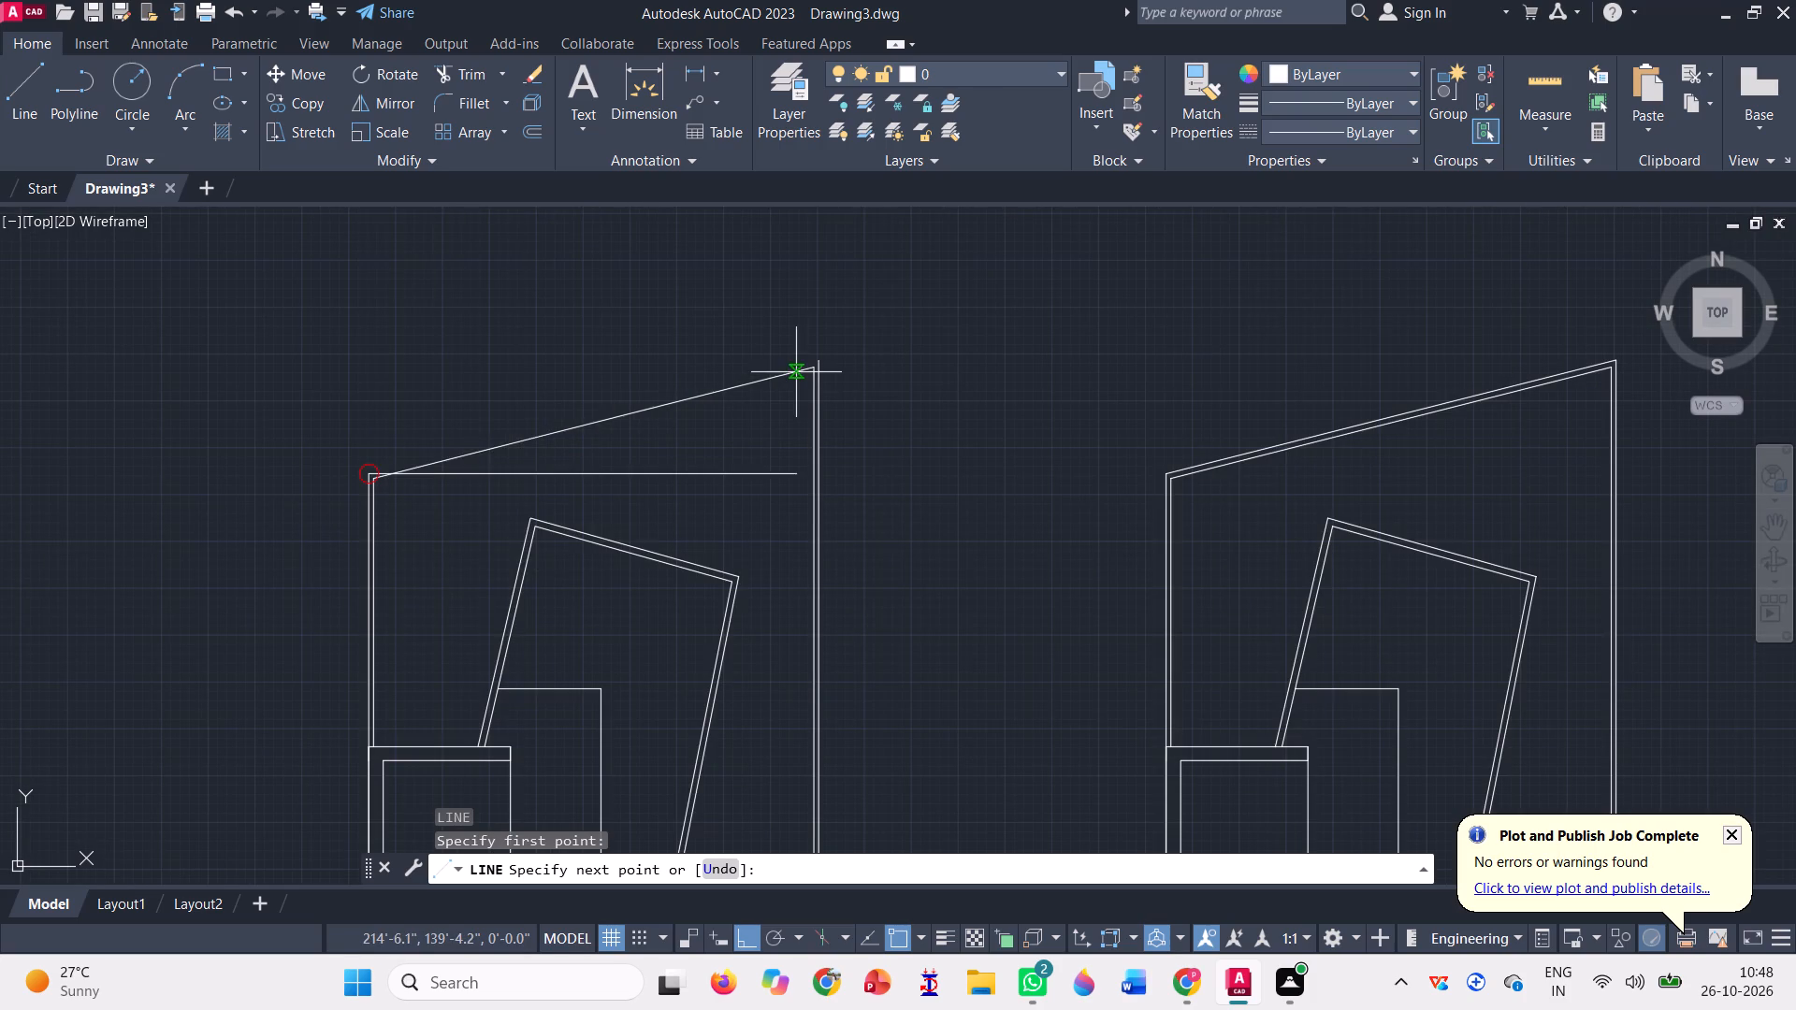
{"action": "key", "text": "F8"}
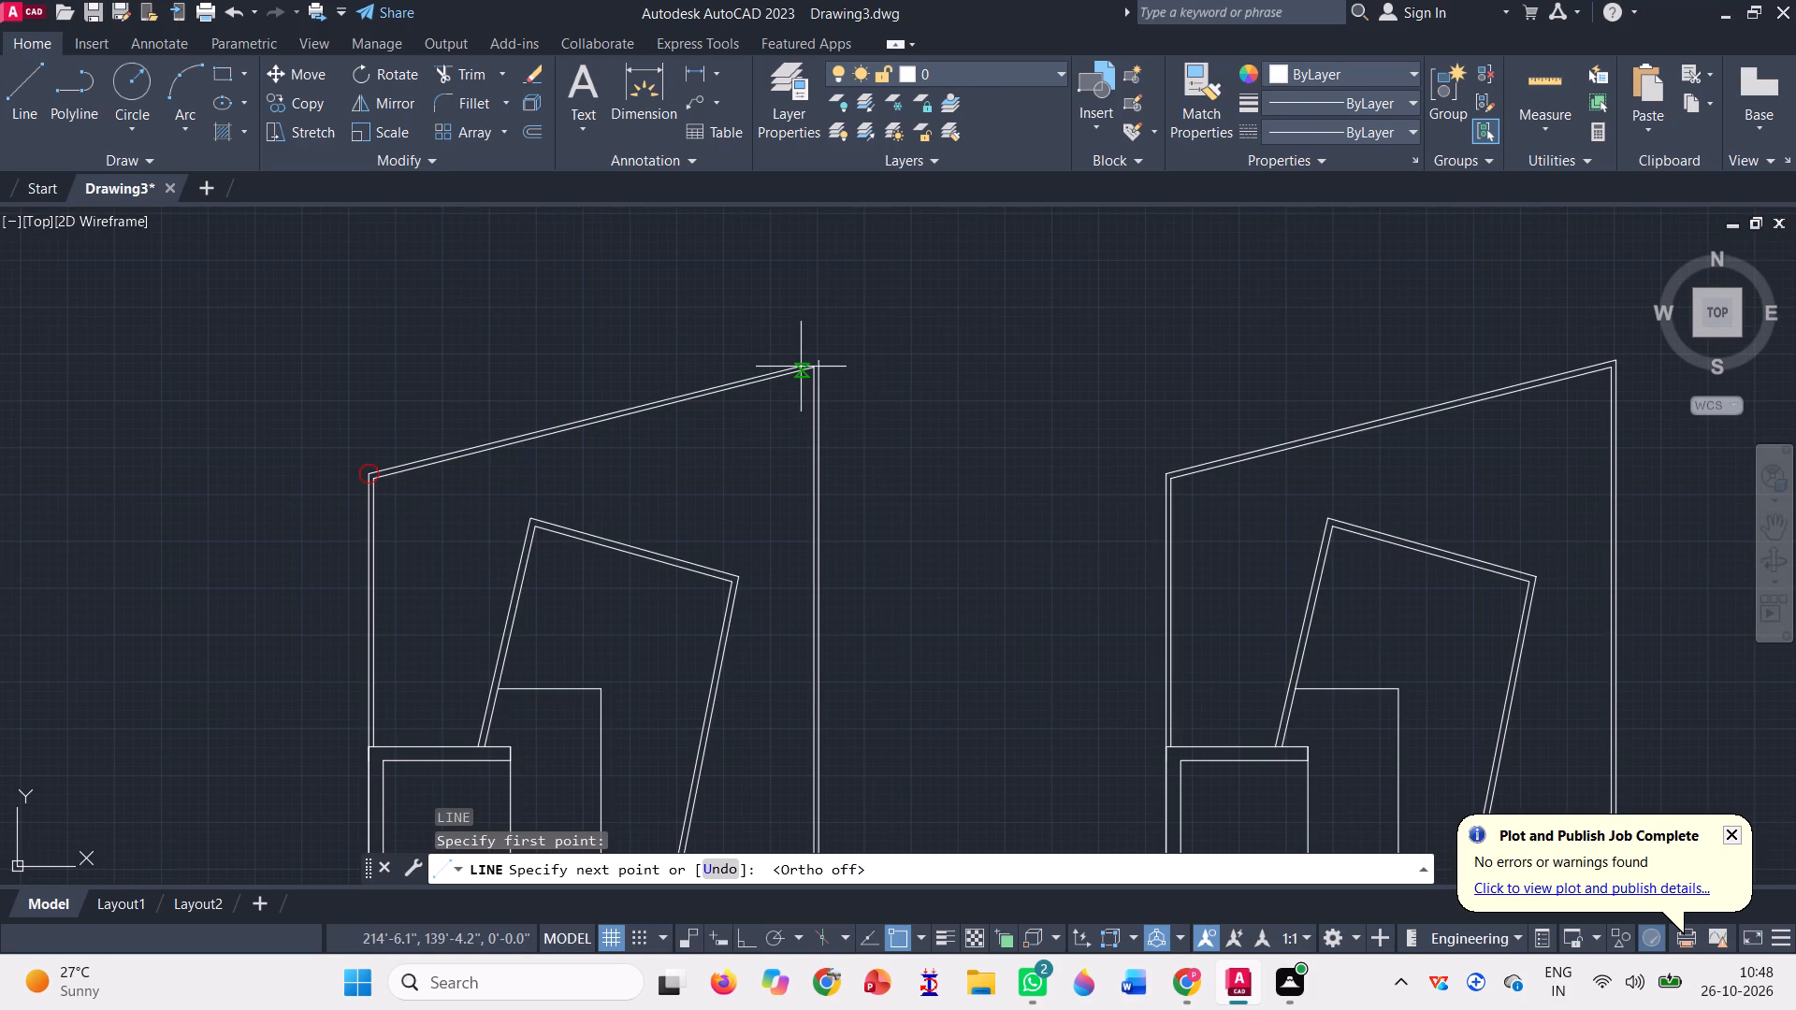
{"action": "scroll", "coordinate": [809, 345], "scroll_direction": "up", "scroll_amount": 5}
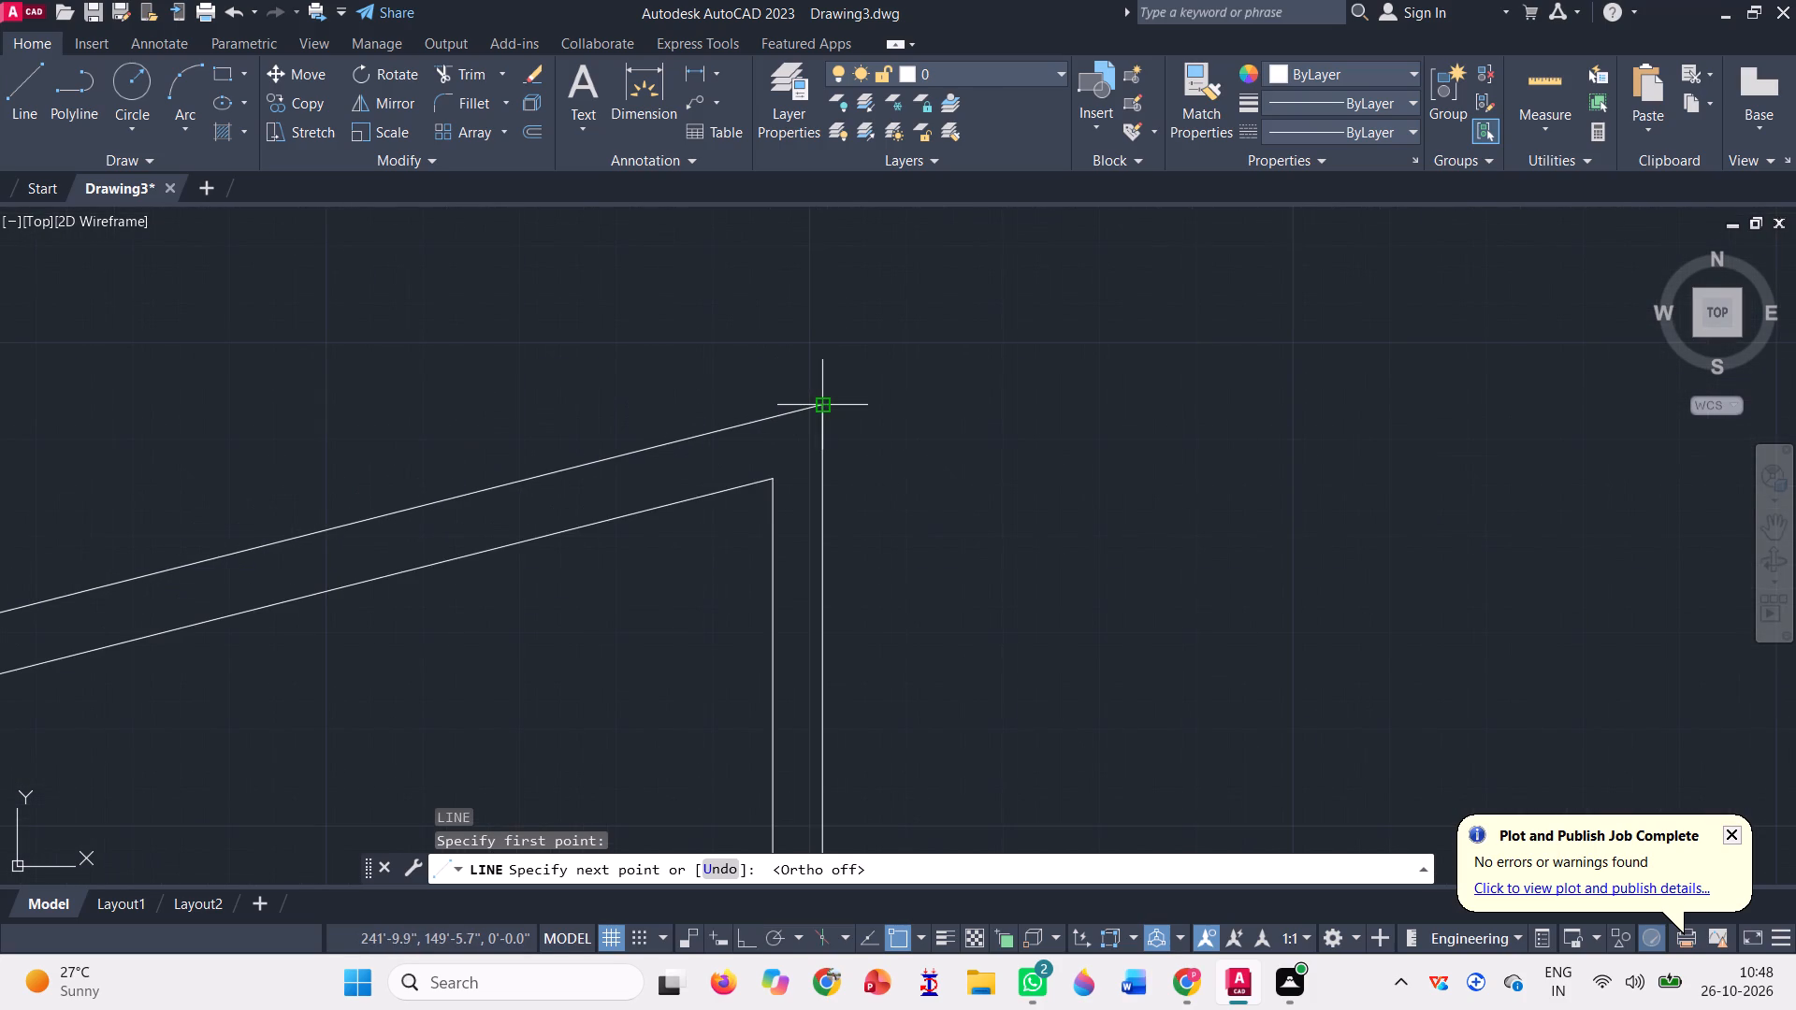
{"action": "left_click", "coordinate": [828, 397]}
{"action": "scroll", "coordinate": [767, 403], "scroll_direction": "down", "scroll_amount": 5}
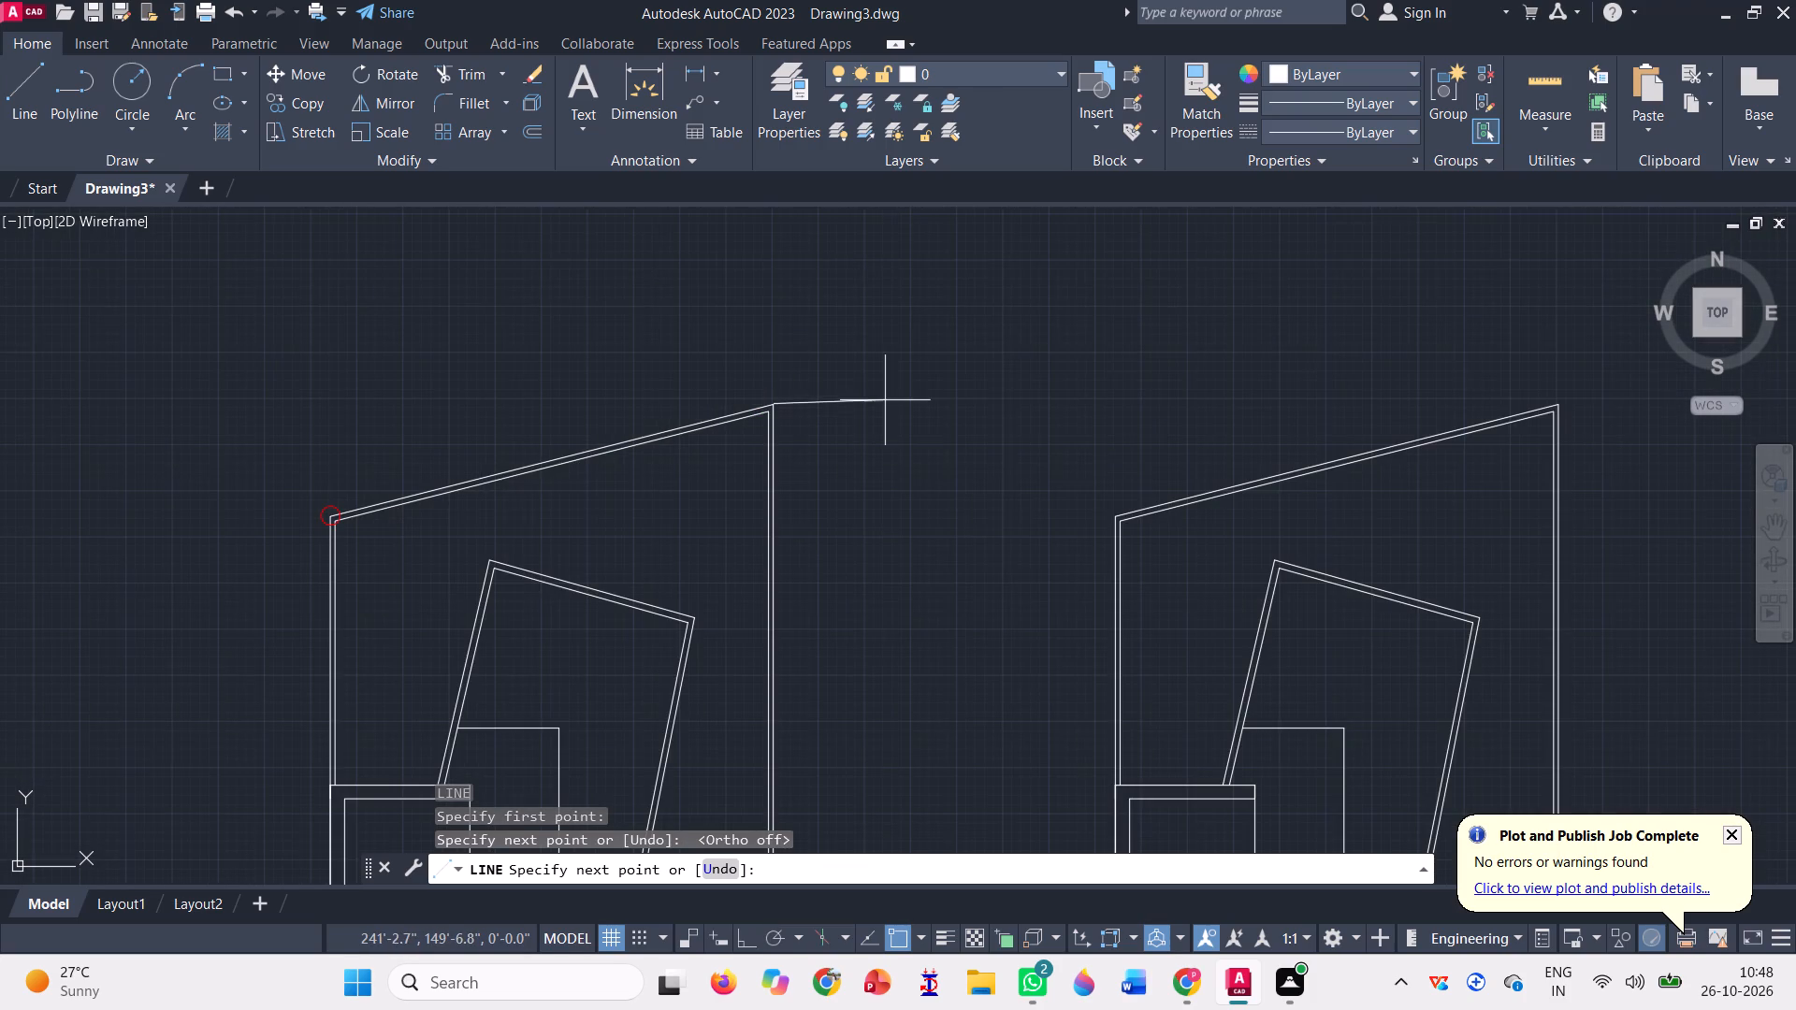
{"action": "key", "text": "space"}
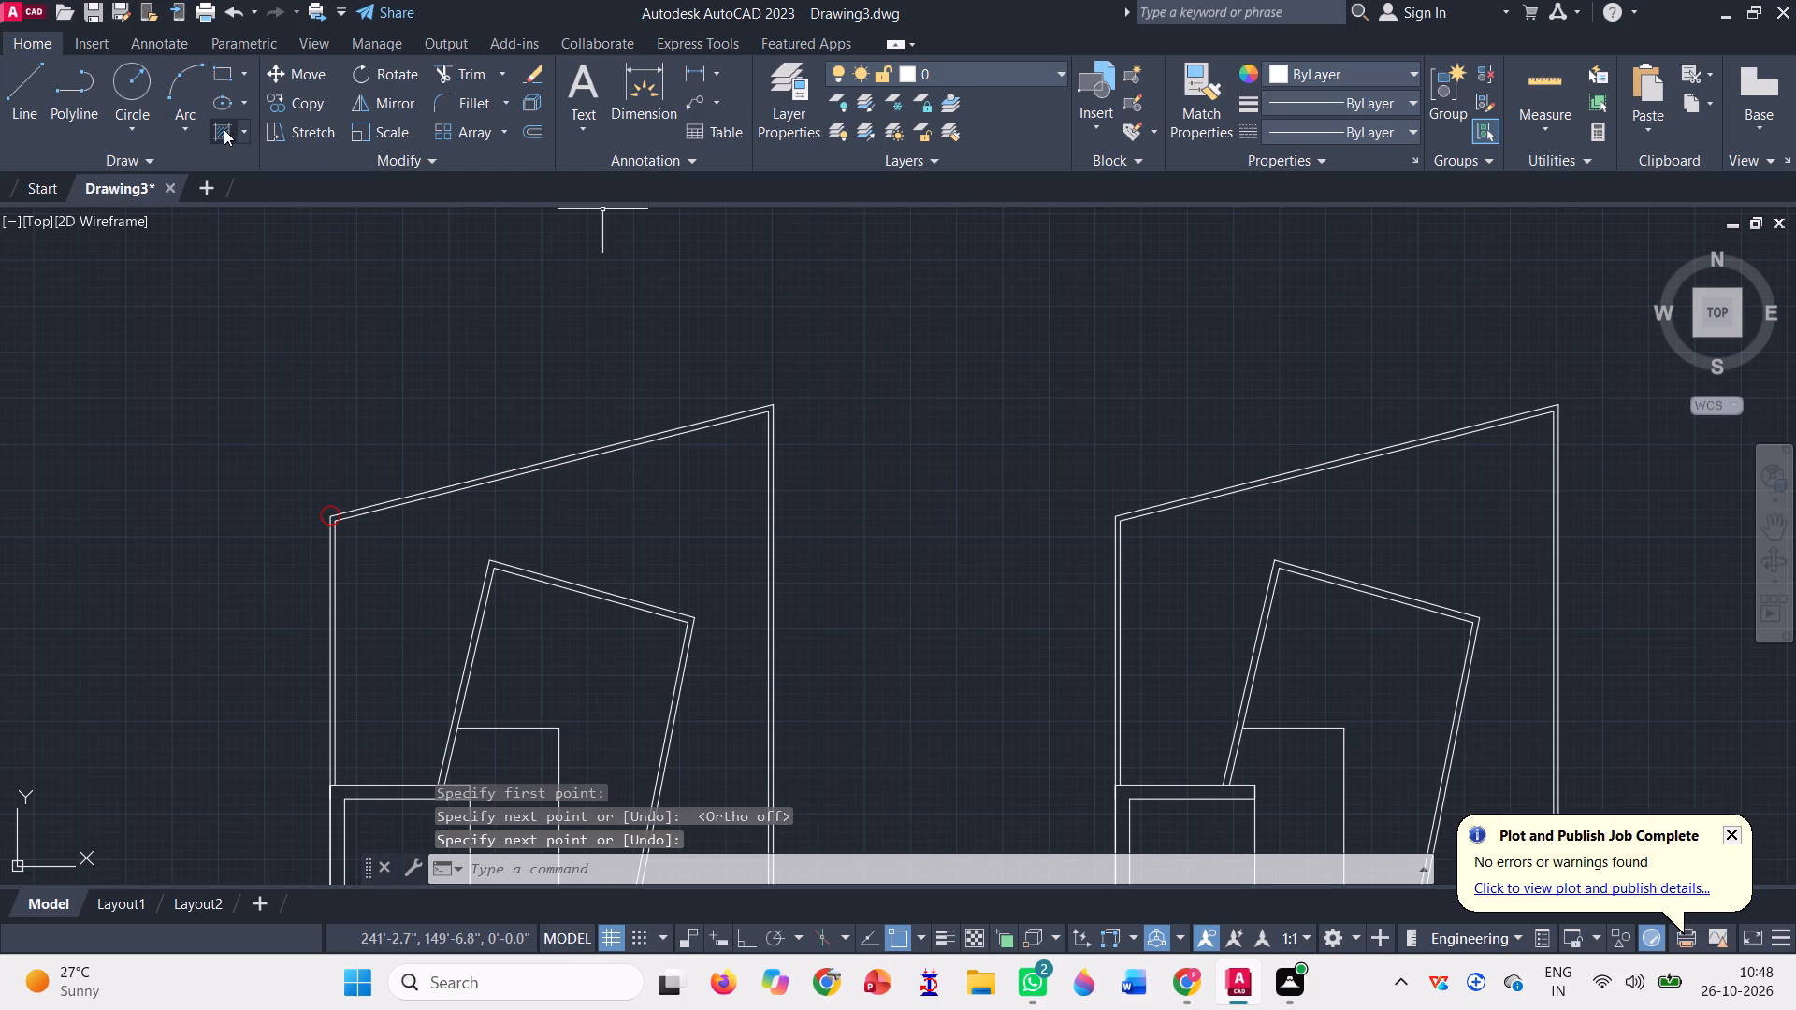
Fill the original layout's double-line boundary wall with a SOLID hatch, picking inside the wall near its northeast and northwest corners.
{"action": "left_click", "coordinate": [245, 139]}
{"action": "left_click", "coordinate": [261, 207]}
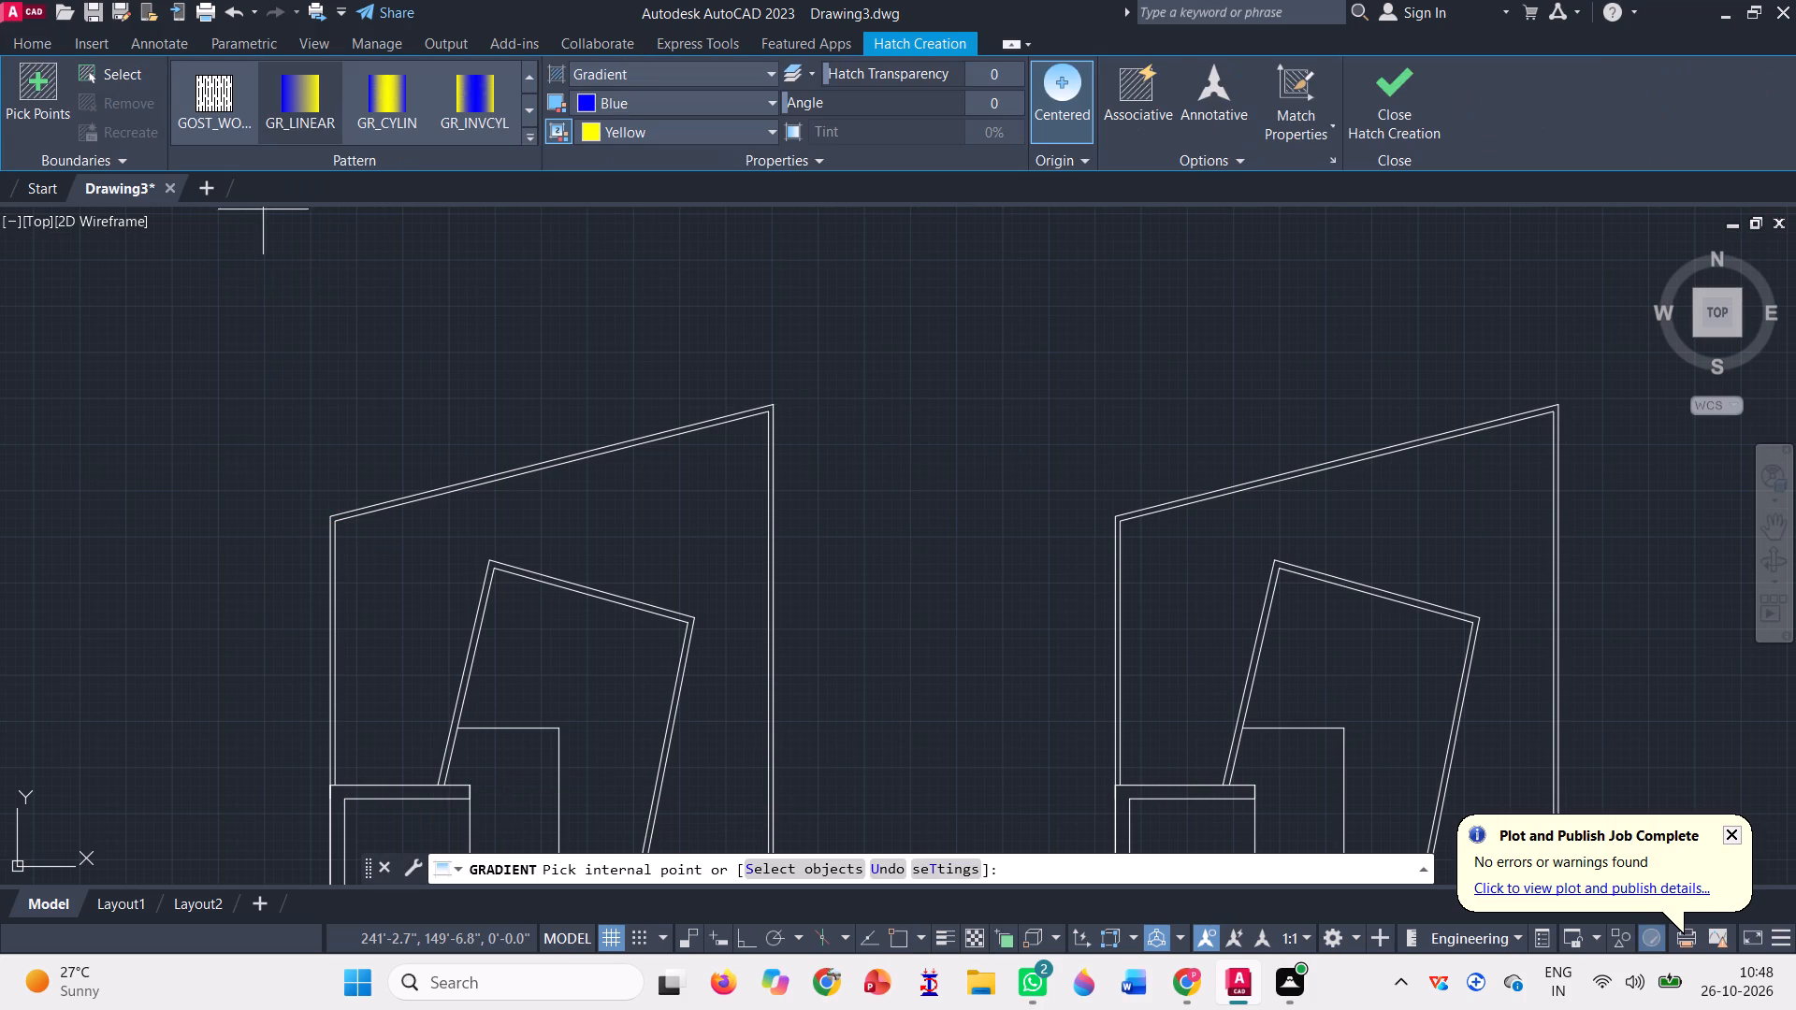
{"action": "scroll", "coordinate": [248, 50], "scroll_direction": "up", "scroll_amount": 7}
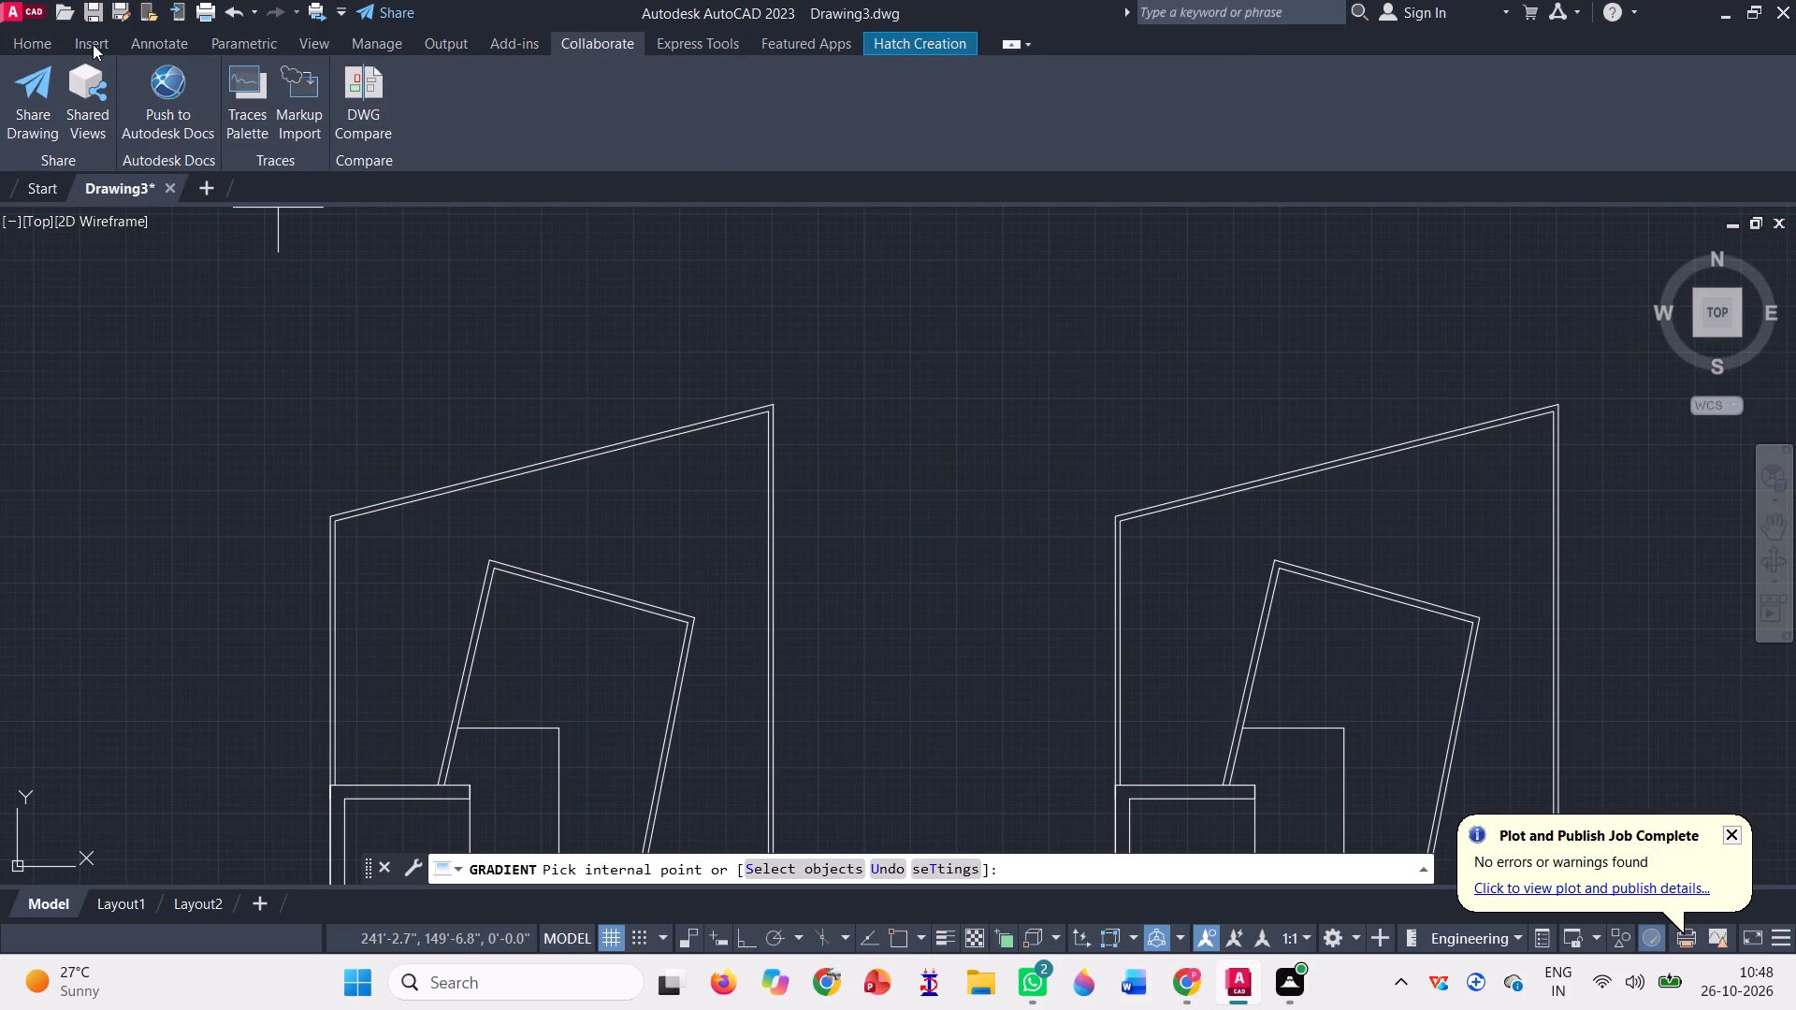
{"action": "left_click", "coordinate": [943, 40]}
{"action": "scroll", "coordinate": [369, 86], "scroll_direction": "up", "scroll_amount": 4}
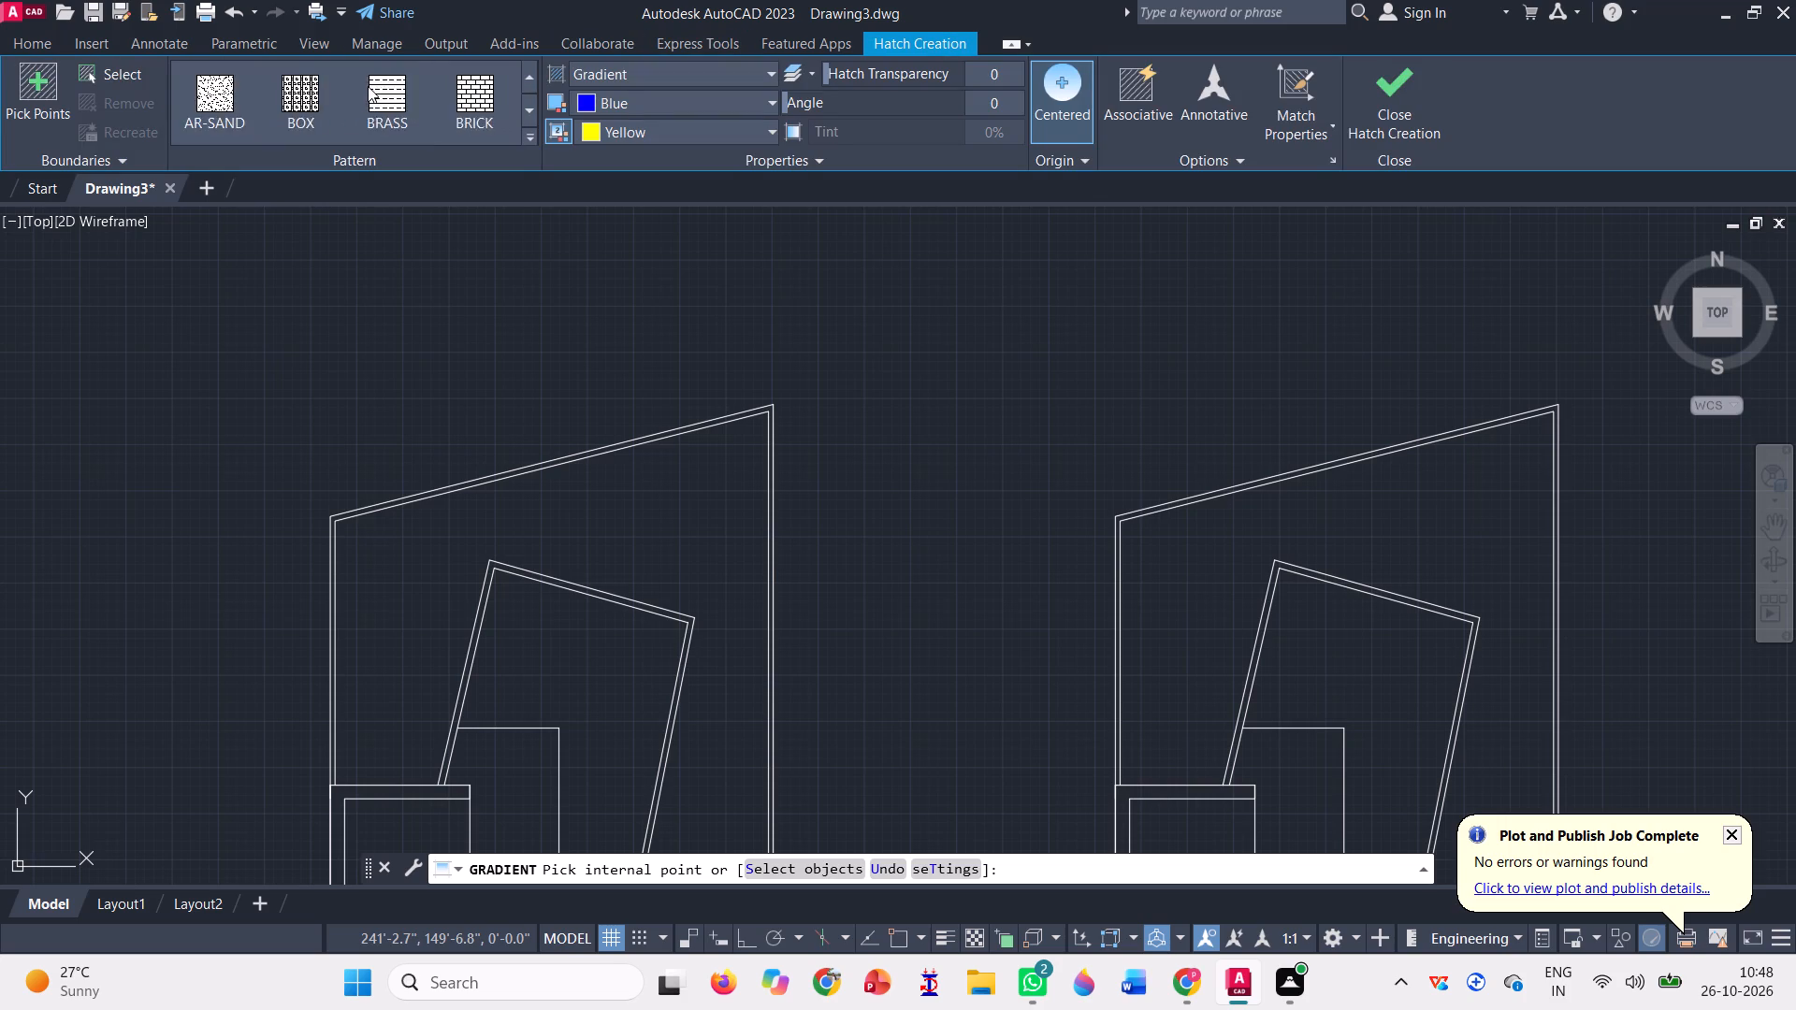
{"action": "scroll", "coordinate": [368, 86], "scroll_direction": "up", "scroll_amount": 11}
{"action": "left_click", "coordinate": [235, 84]}
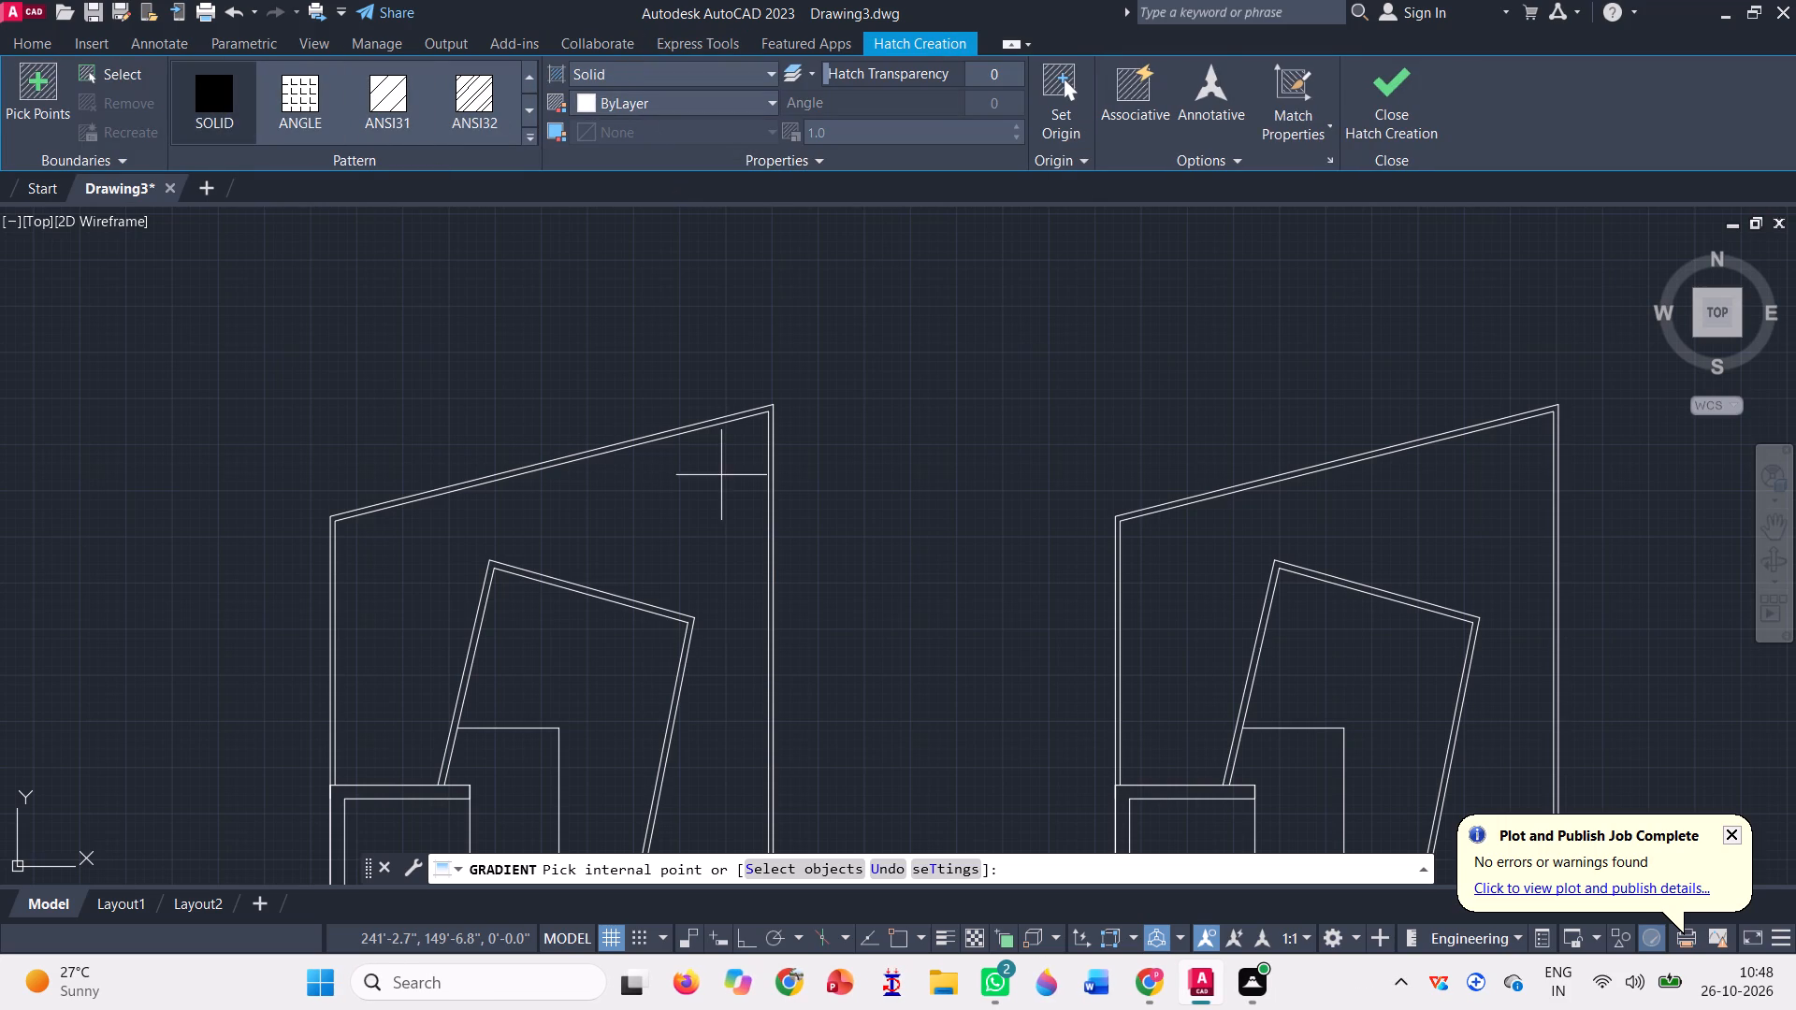
{"action": "scroll", "coordinate": [771, 429], "scroll_direction": "up", "scroll_amount": 3}
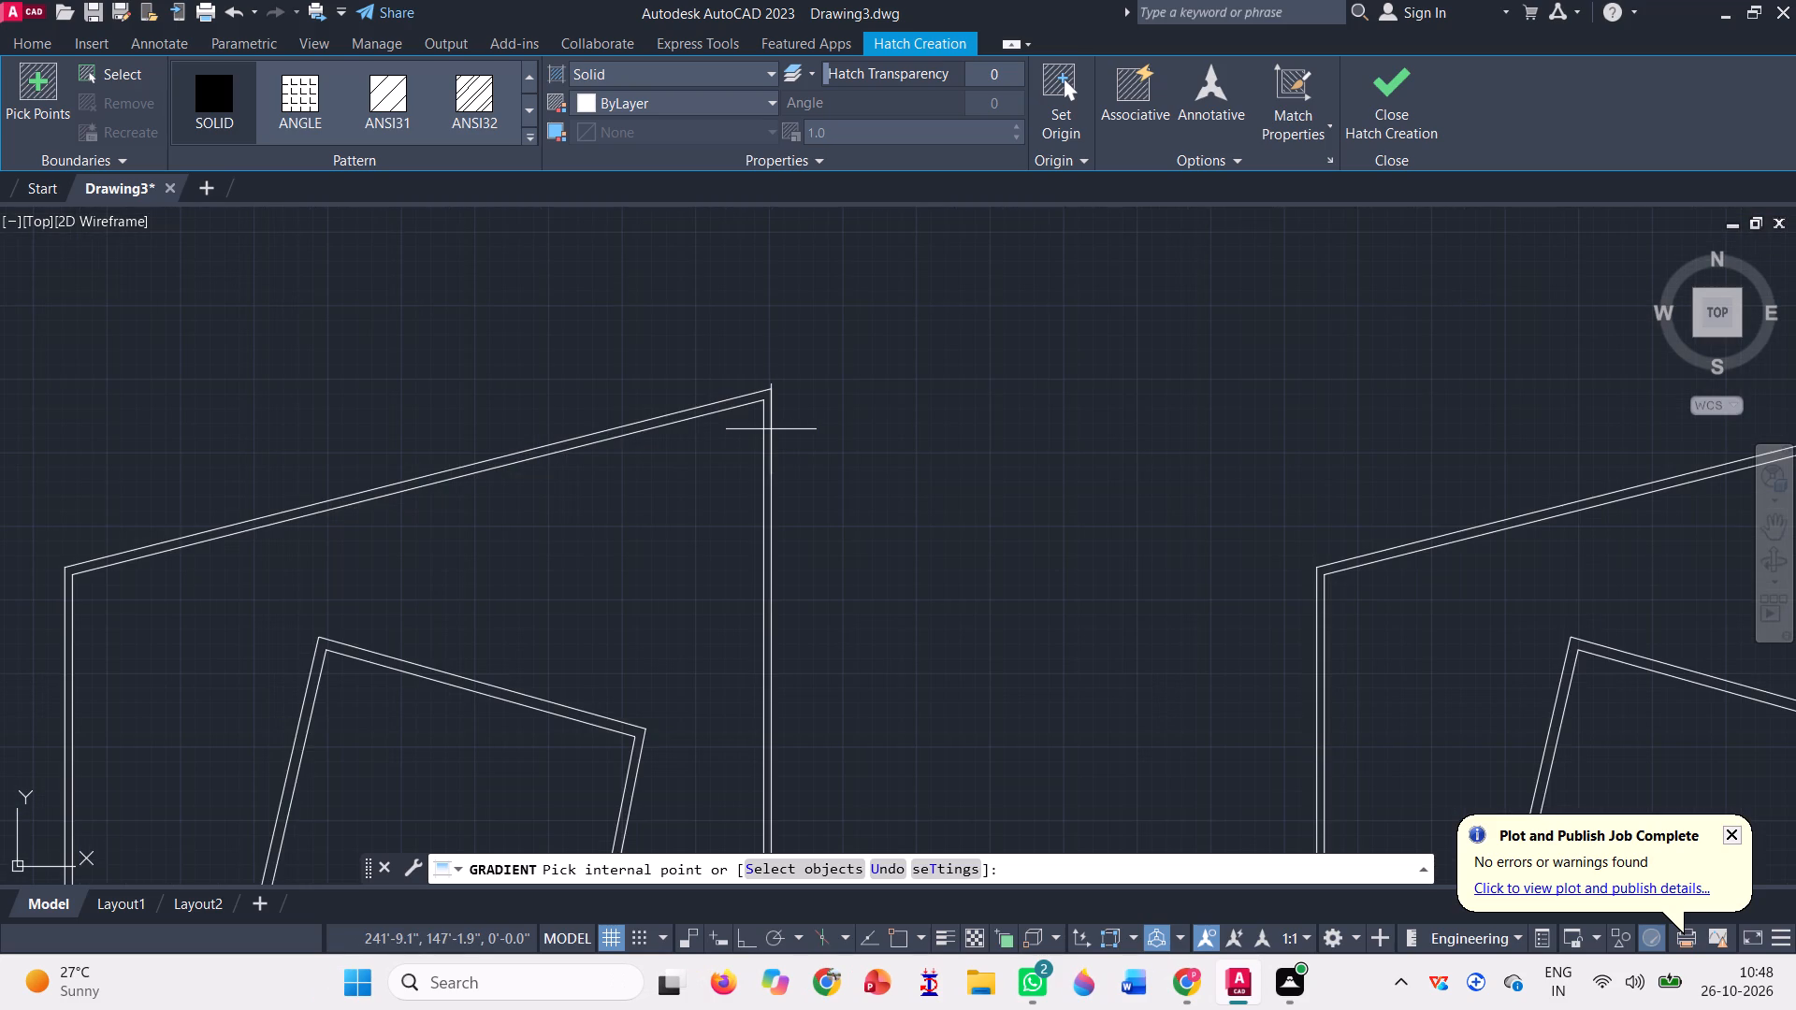
{"action": "scroll", "coordinate": [775, 408], "scroll_direction": "up", "scroll_amount": 3}
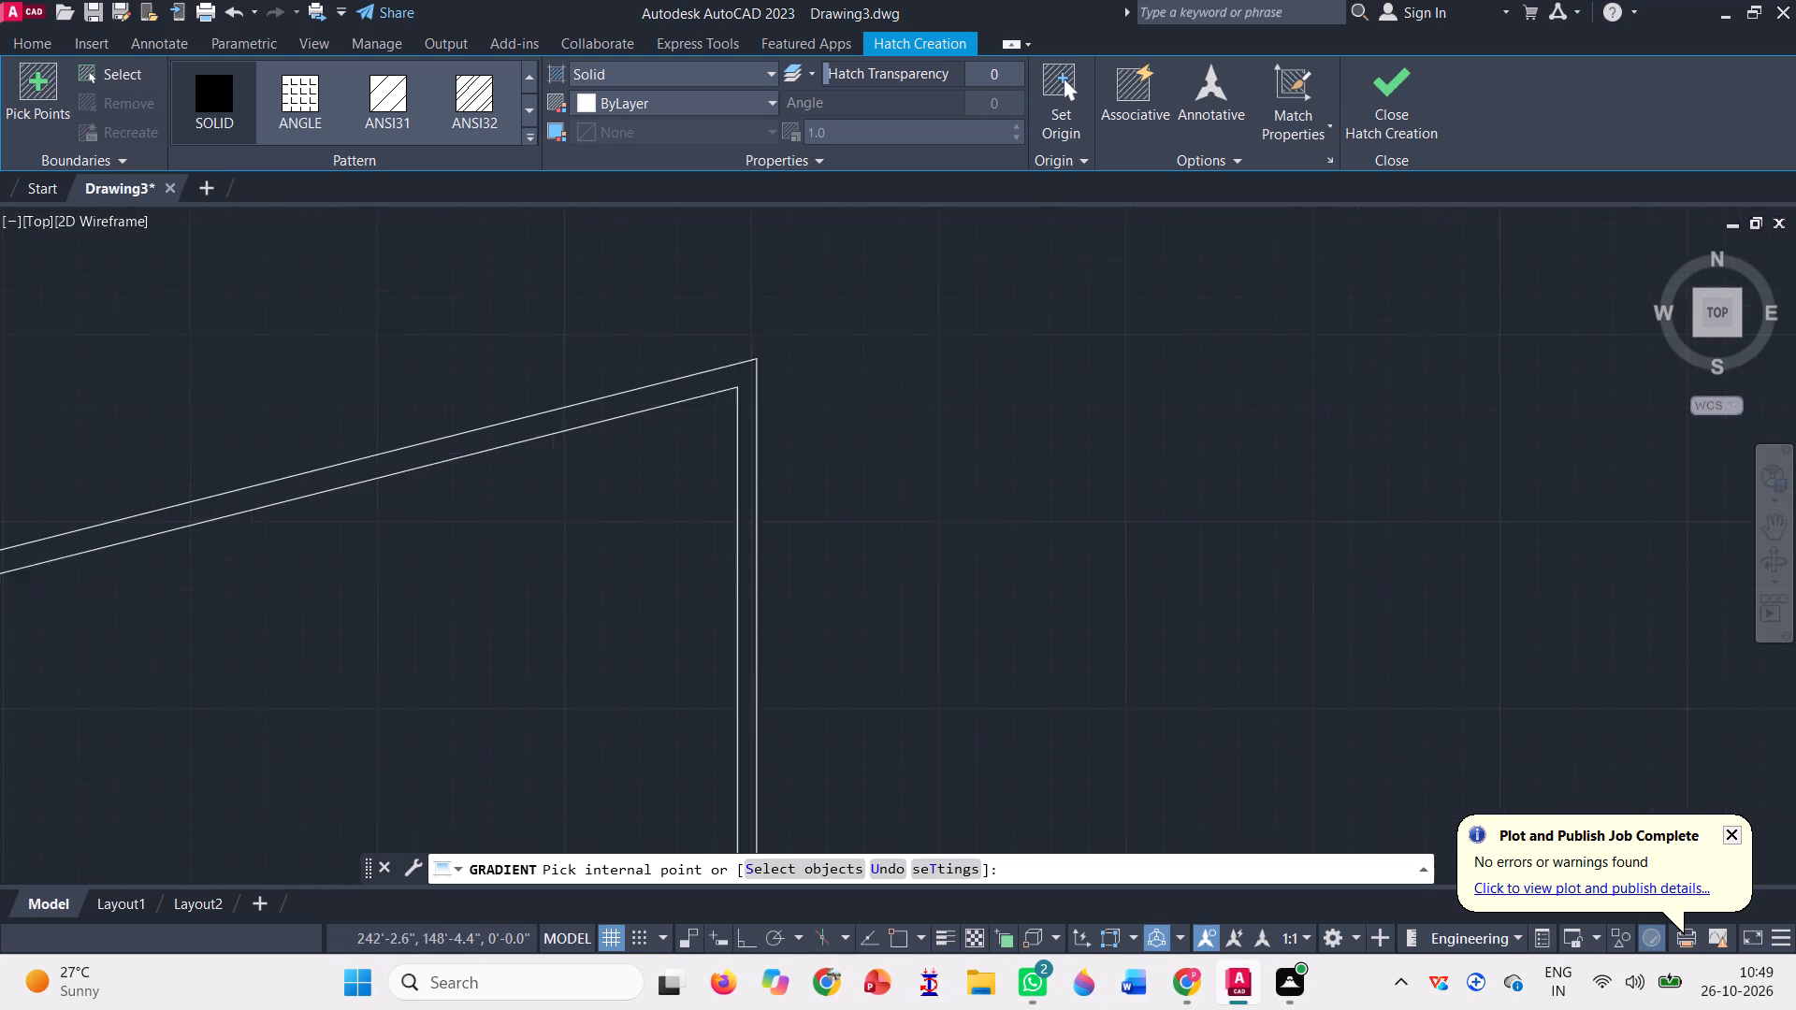
{"action": "left_click", "coordinate": [735, 381]}
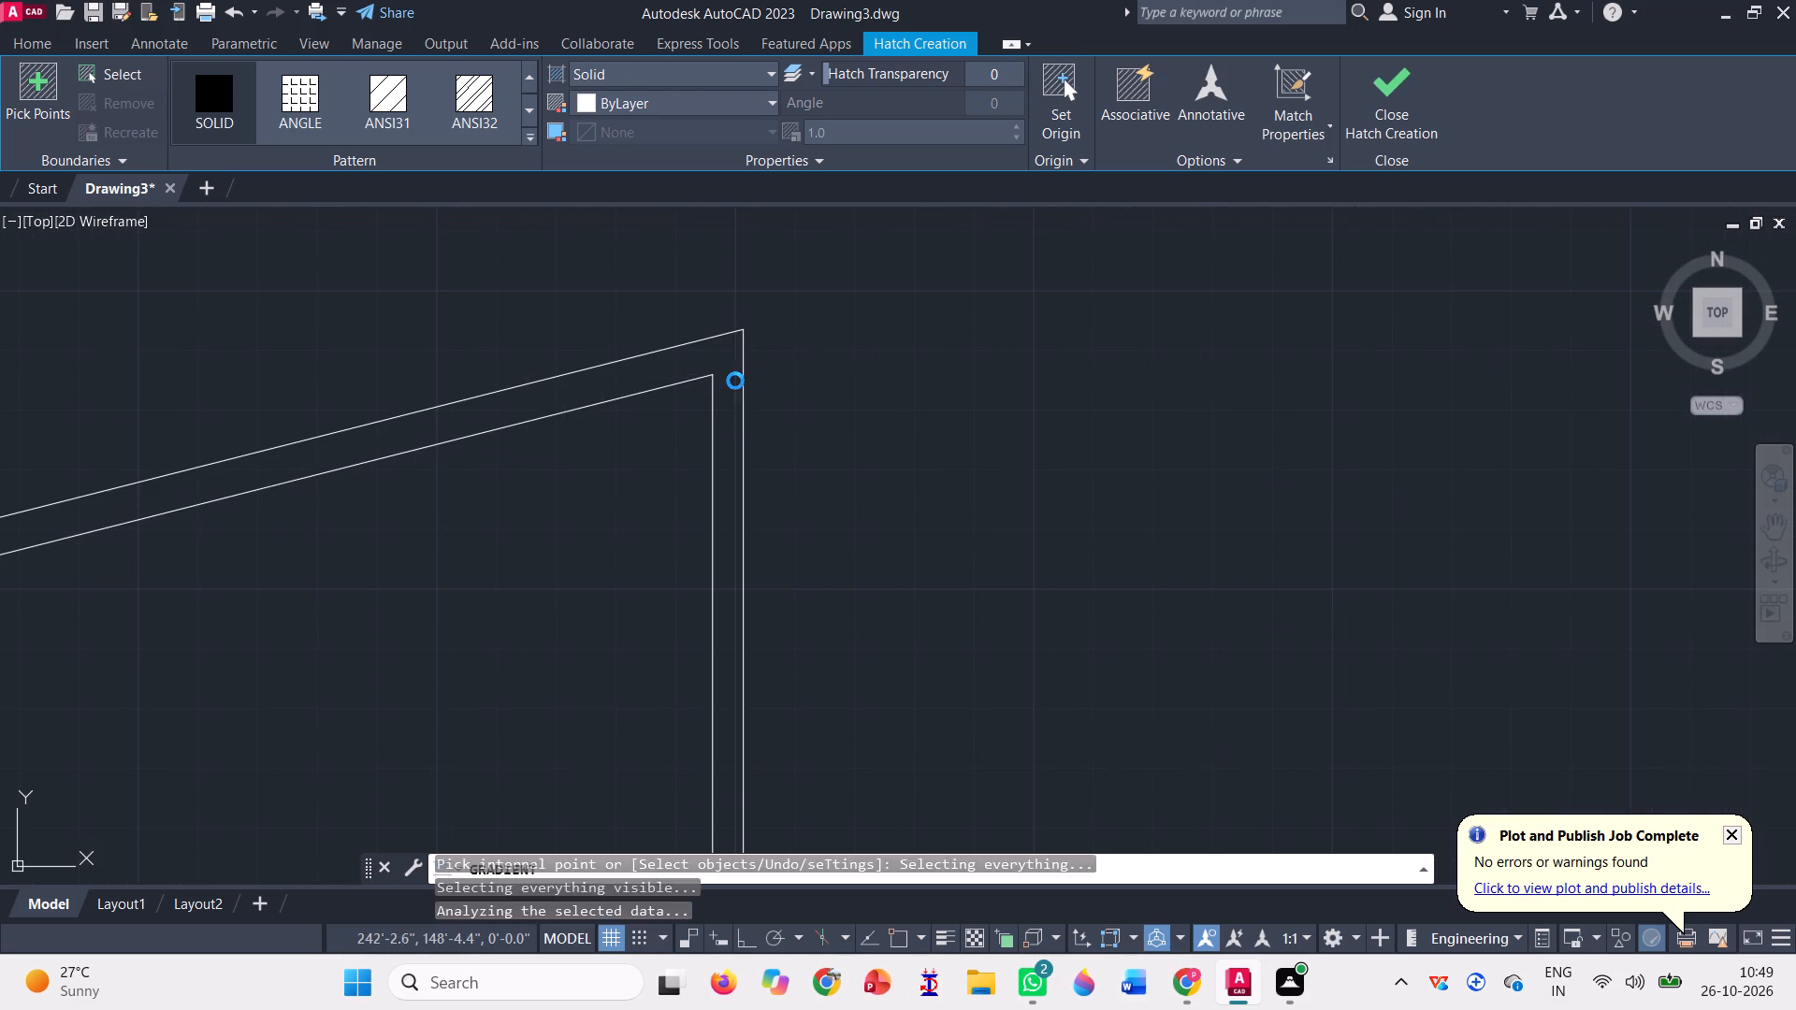
{"action": "left_click", "coordinate": [1112, 547]}
{"action": "scroll", "coordinate": [879, 436], "scroll_direction": "down", "scroll_amount": 6}
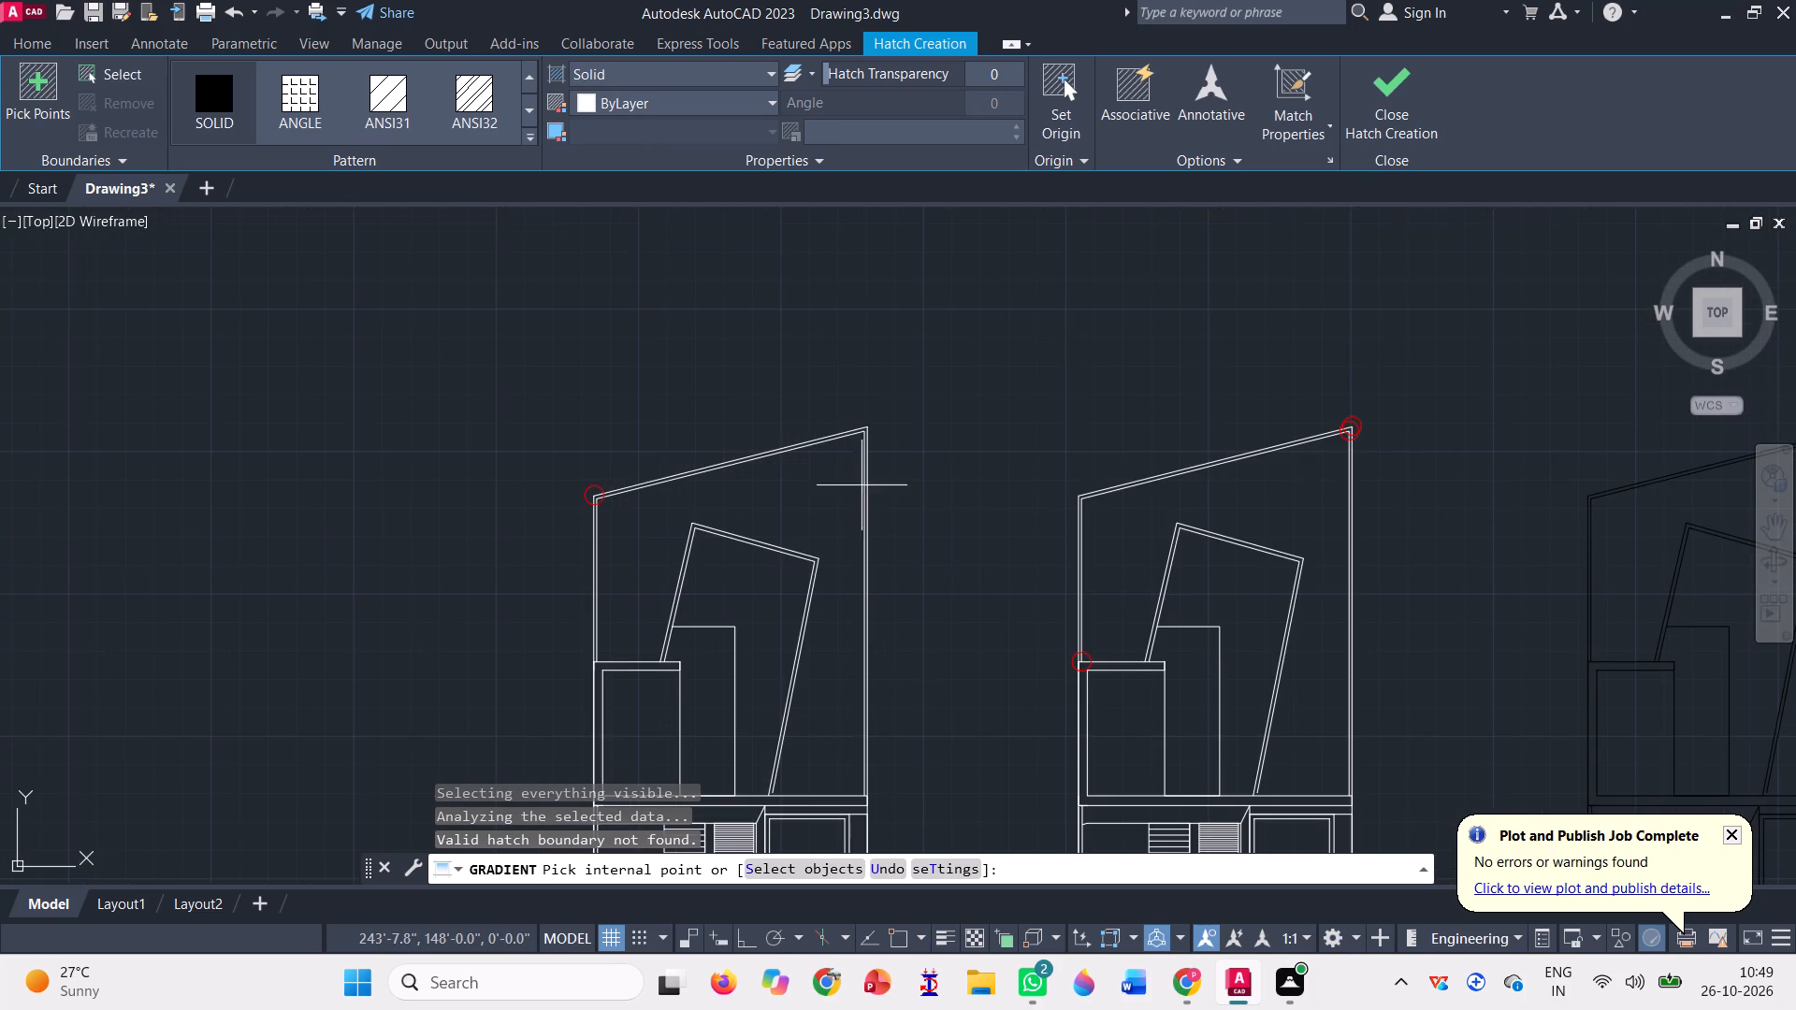
{"action": "left_click", "coordinate": [595, 505]}
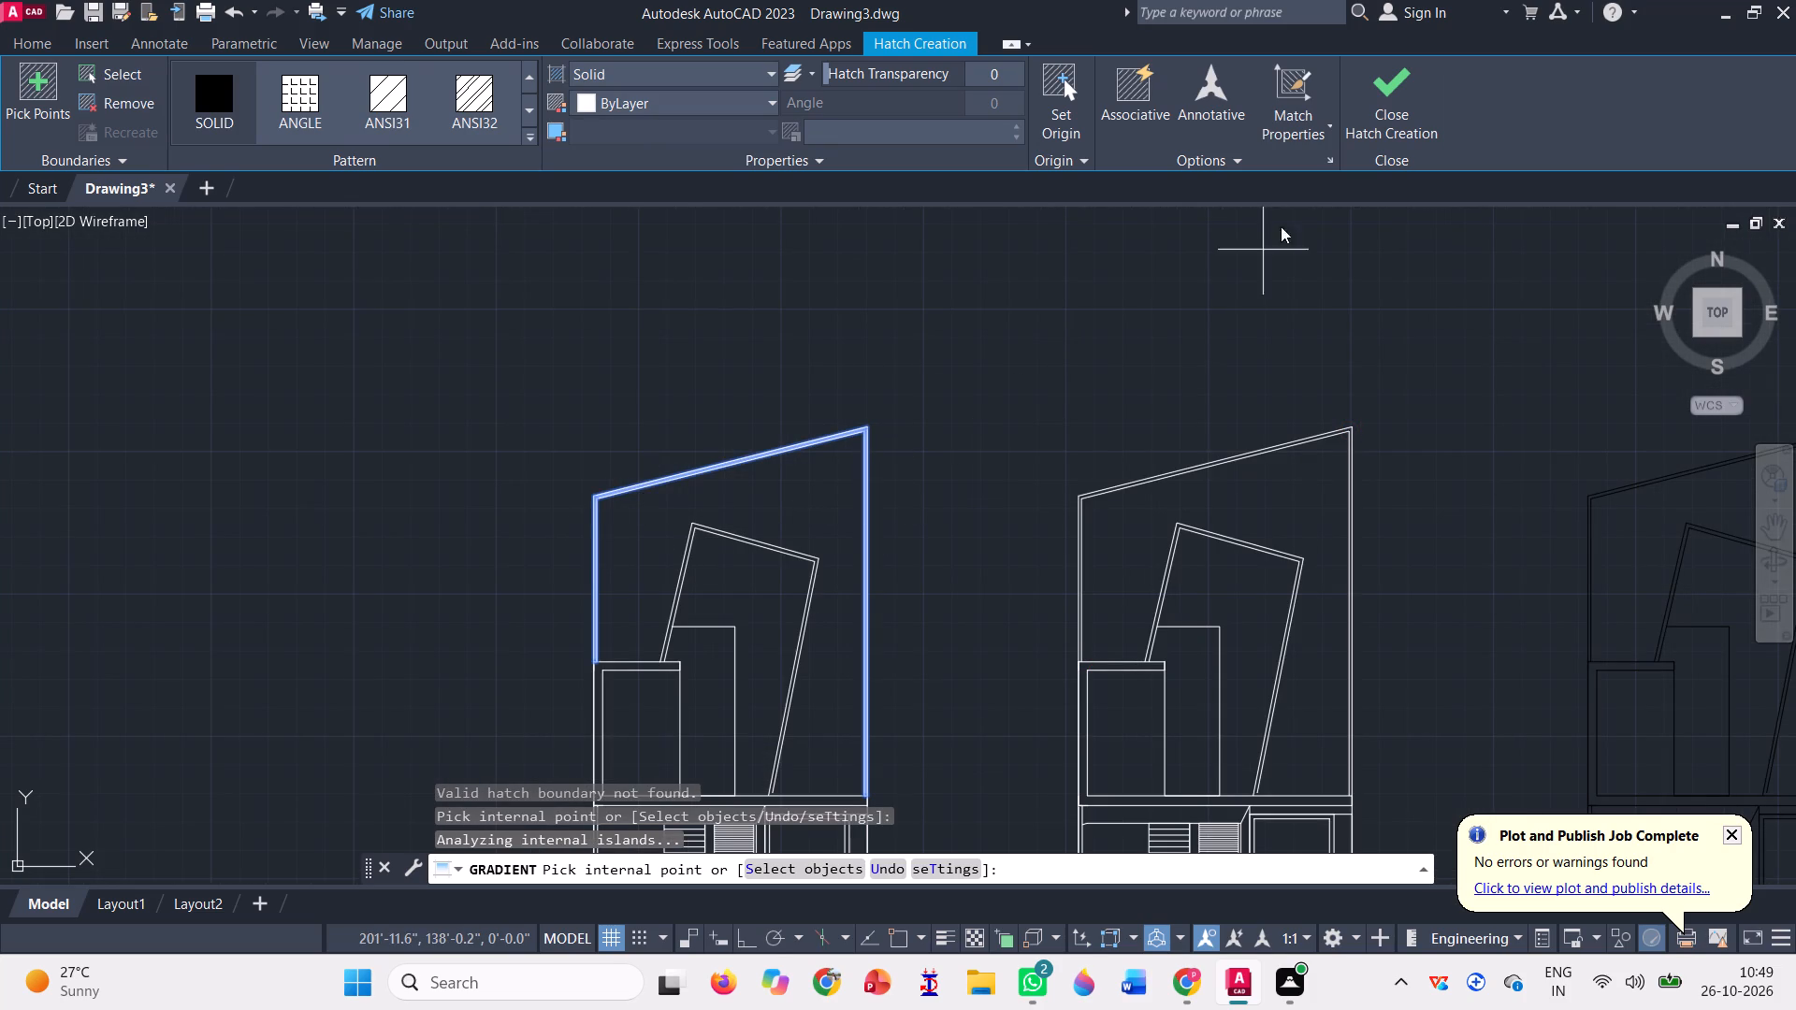
{"action": "left_click", "coordinate": [1398, 94]}
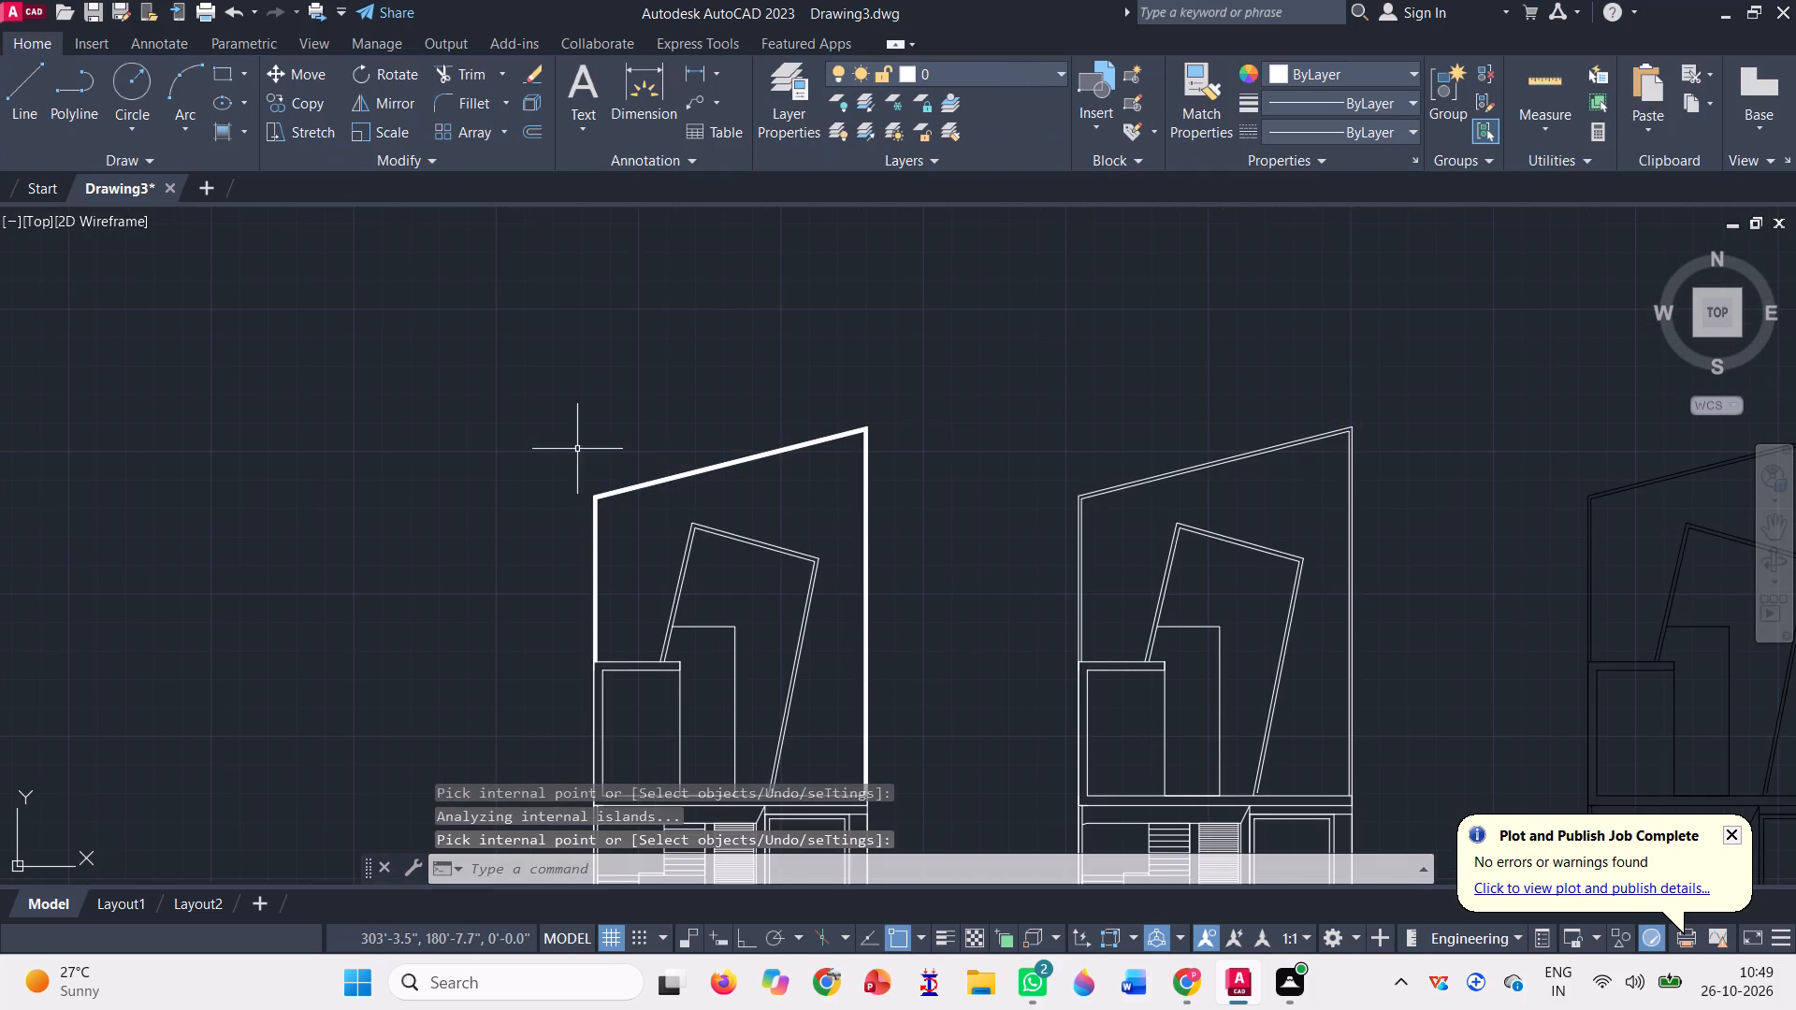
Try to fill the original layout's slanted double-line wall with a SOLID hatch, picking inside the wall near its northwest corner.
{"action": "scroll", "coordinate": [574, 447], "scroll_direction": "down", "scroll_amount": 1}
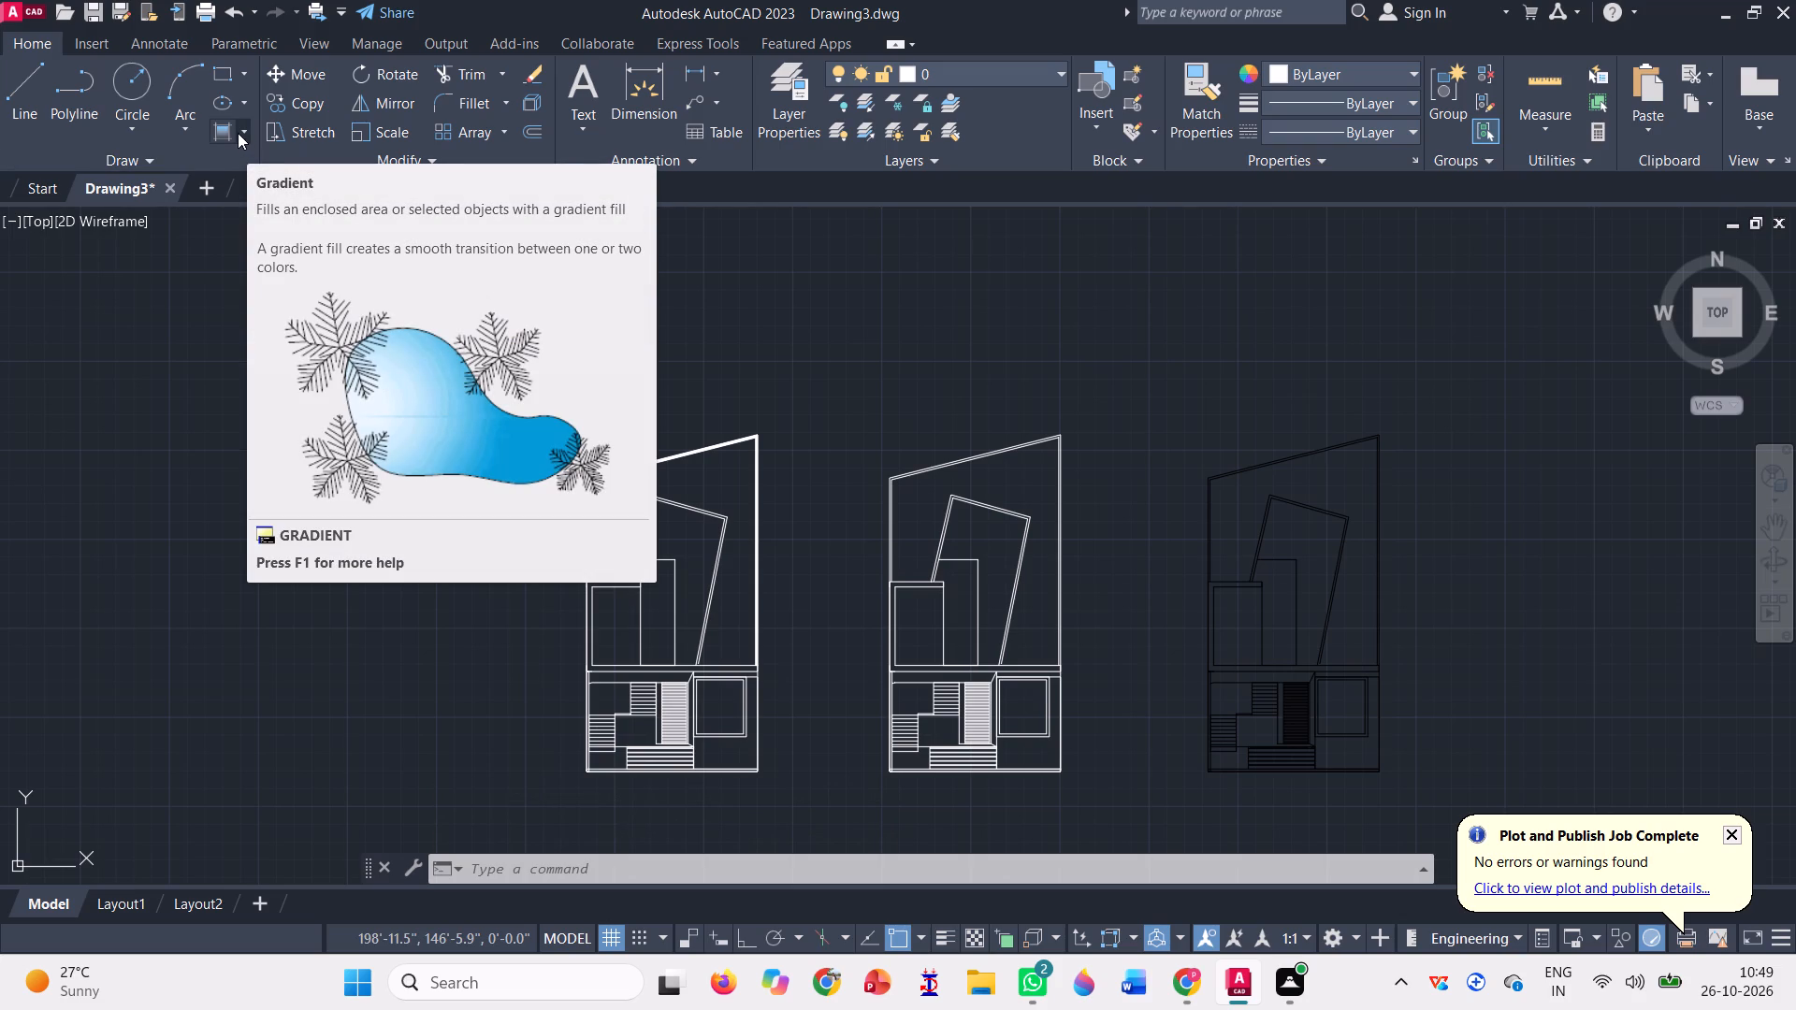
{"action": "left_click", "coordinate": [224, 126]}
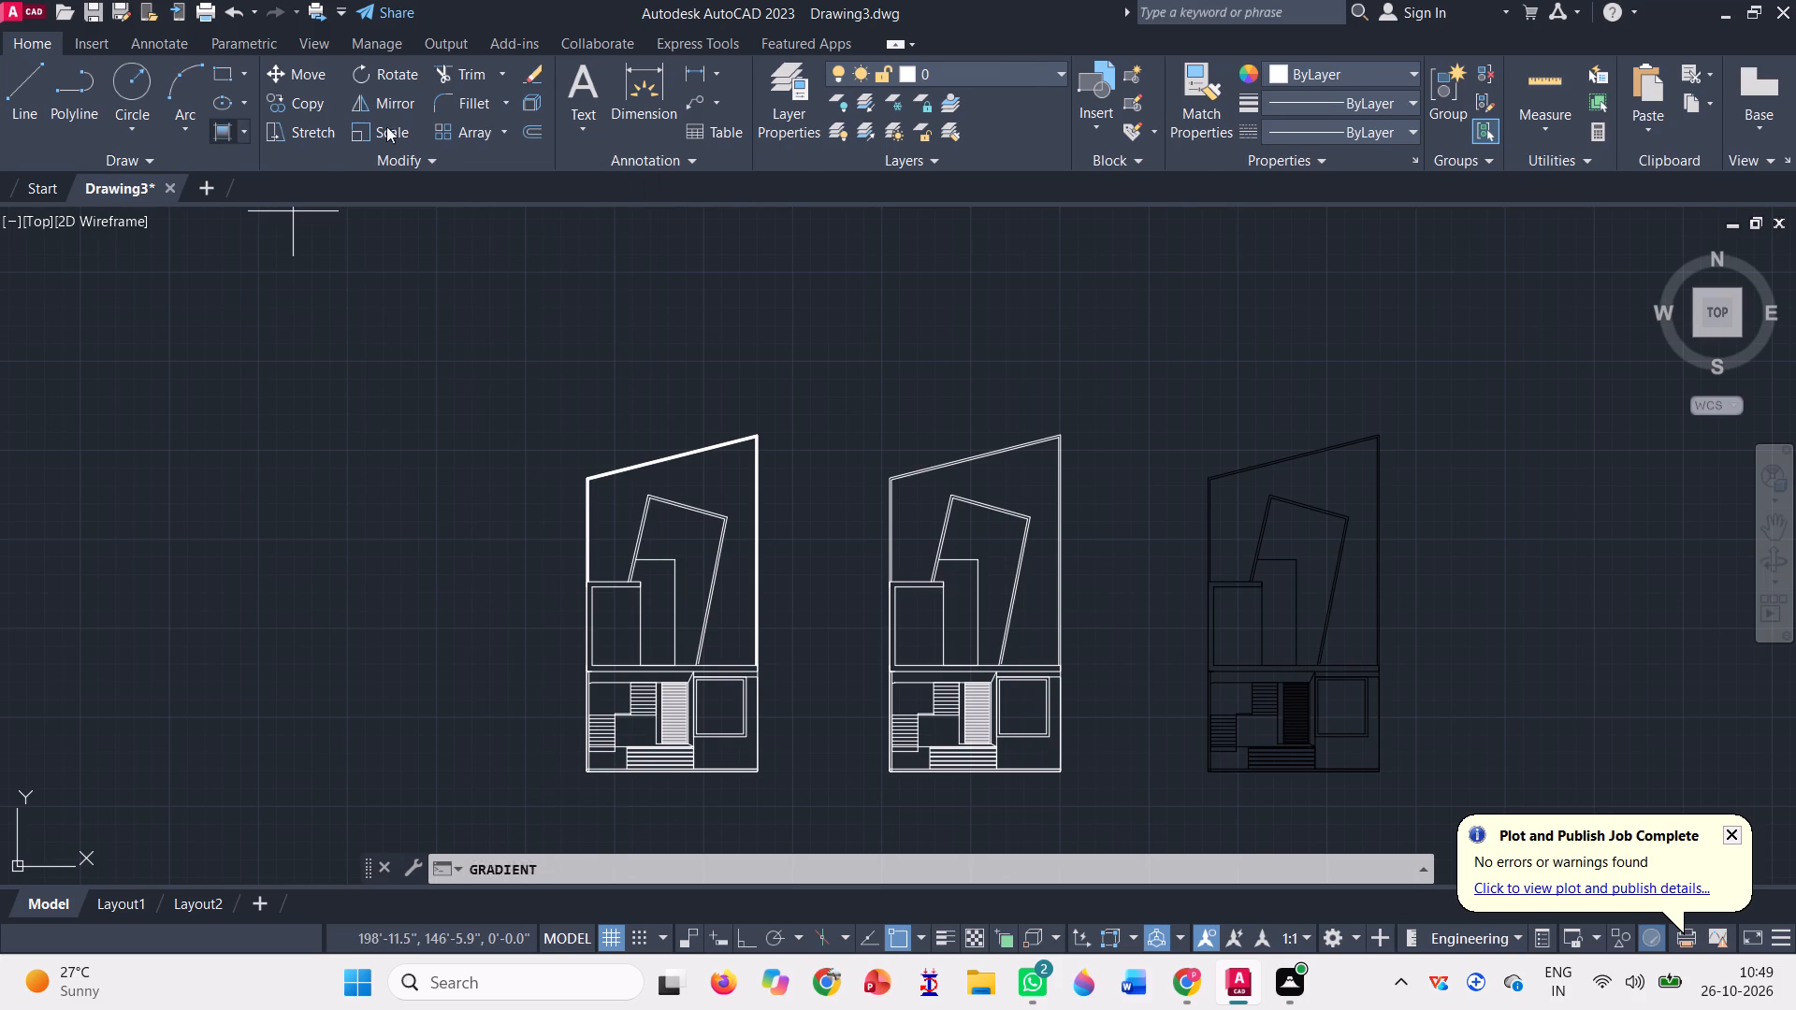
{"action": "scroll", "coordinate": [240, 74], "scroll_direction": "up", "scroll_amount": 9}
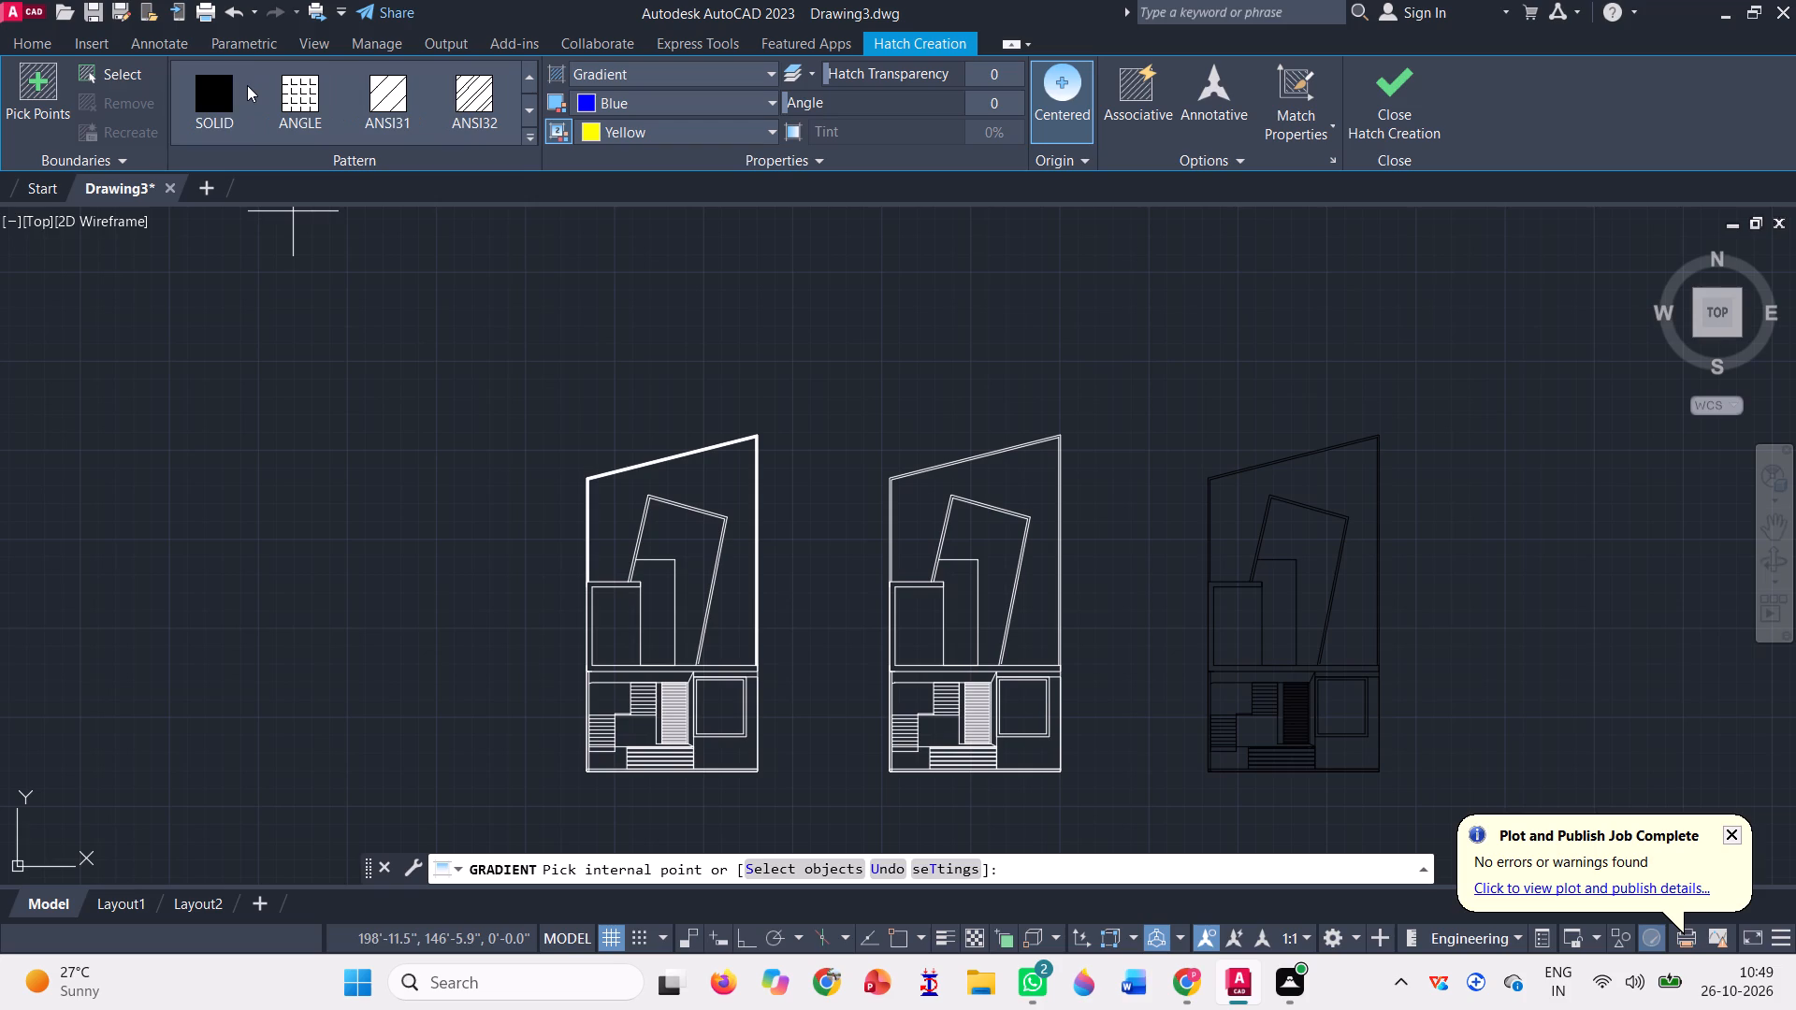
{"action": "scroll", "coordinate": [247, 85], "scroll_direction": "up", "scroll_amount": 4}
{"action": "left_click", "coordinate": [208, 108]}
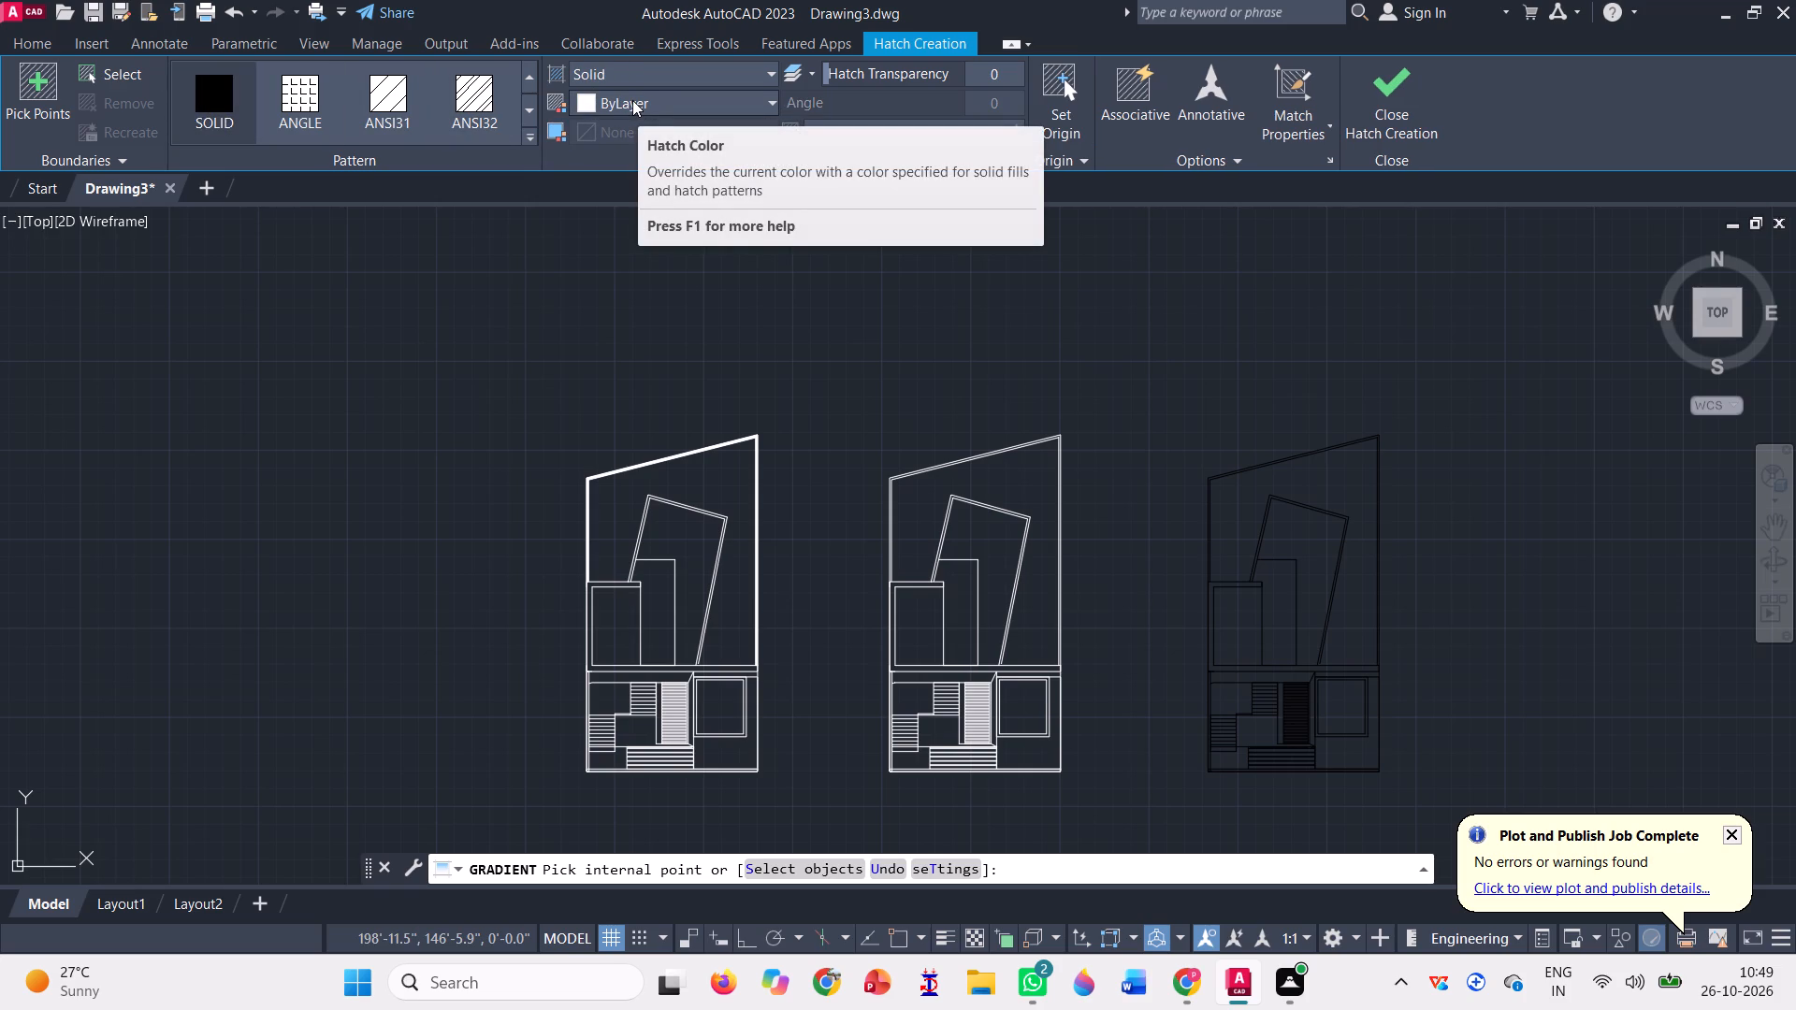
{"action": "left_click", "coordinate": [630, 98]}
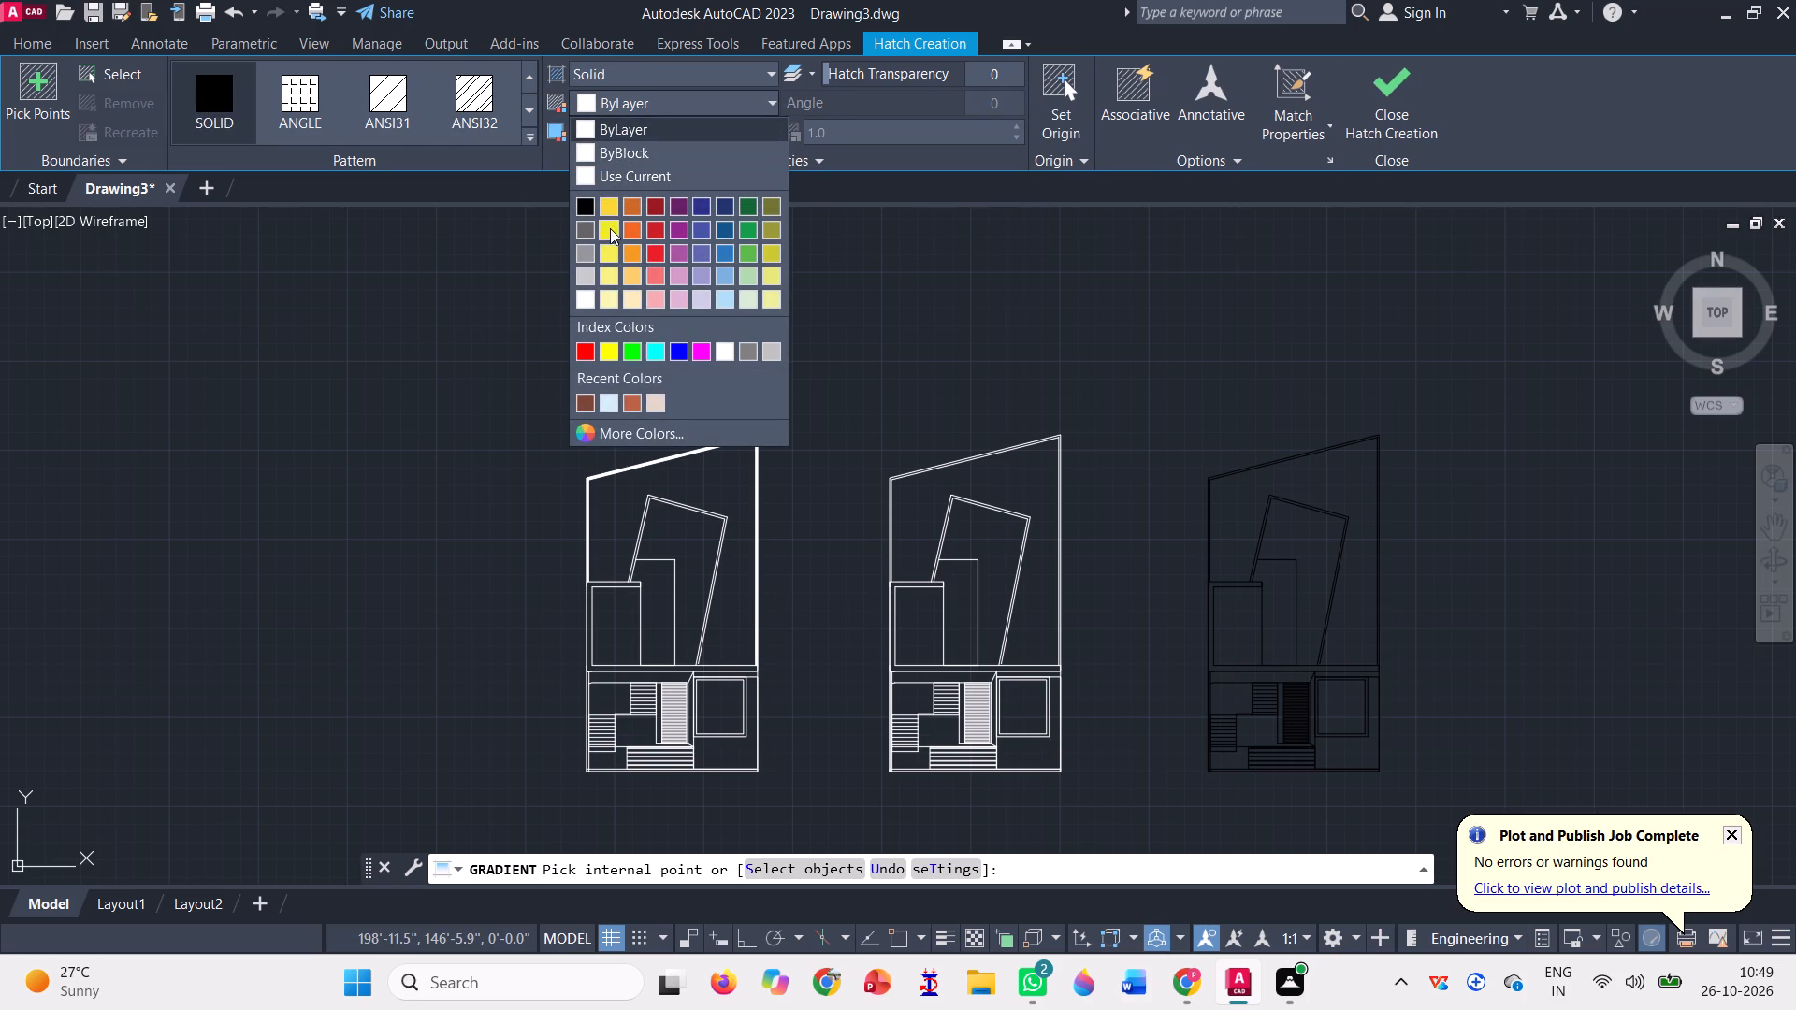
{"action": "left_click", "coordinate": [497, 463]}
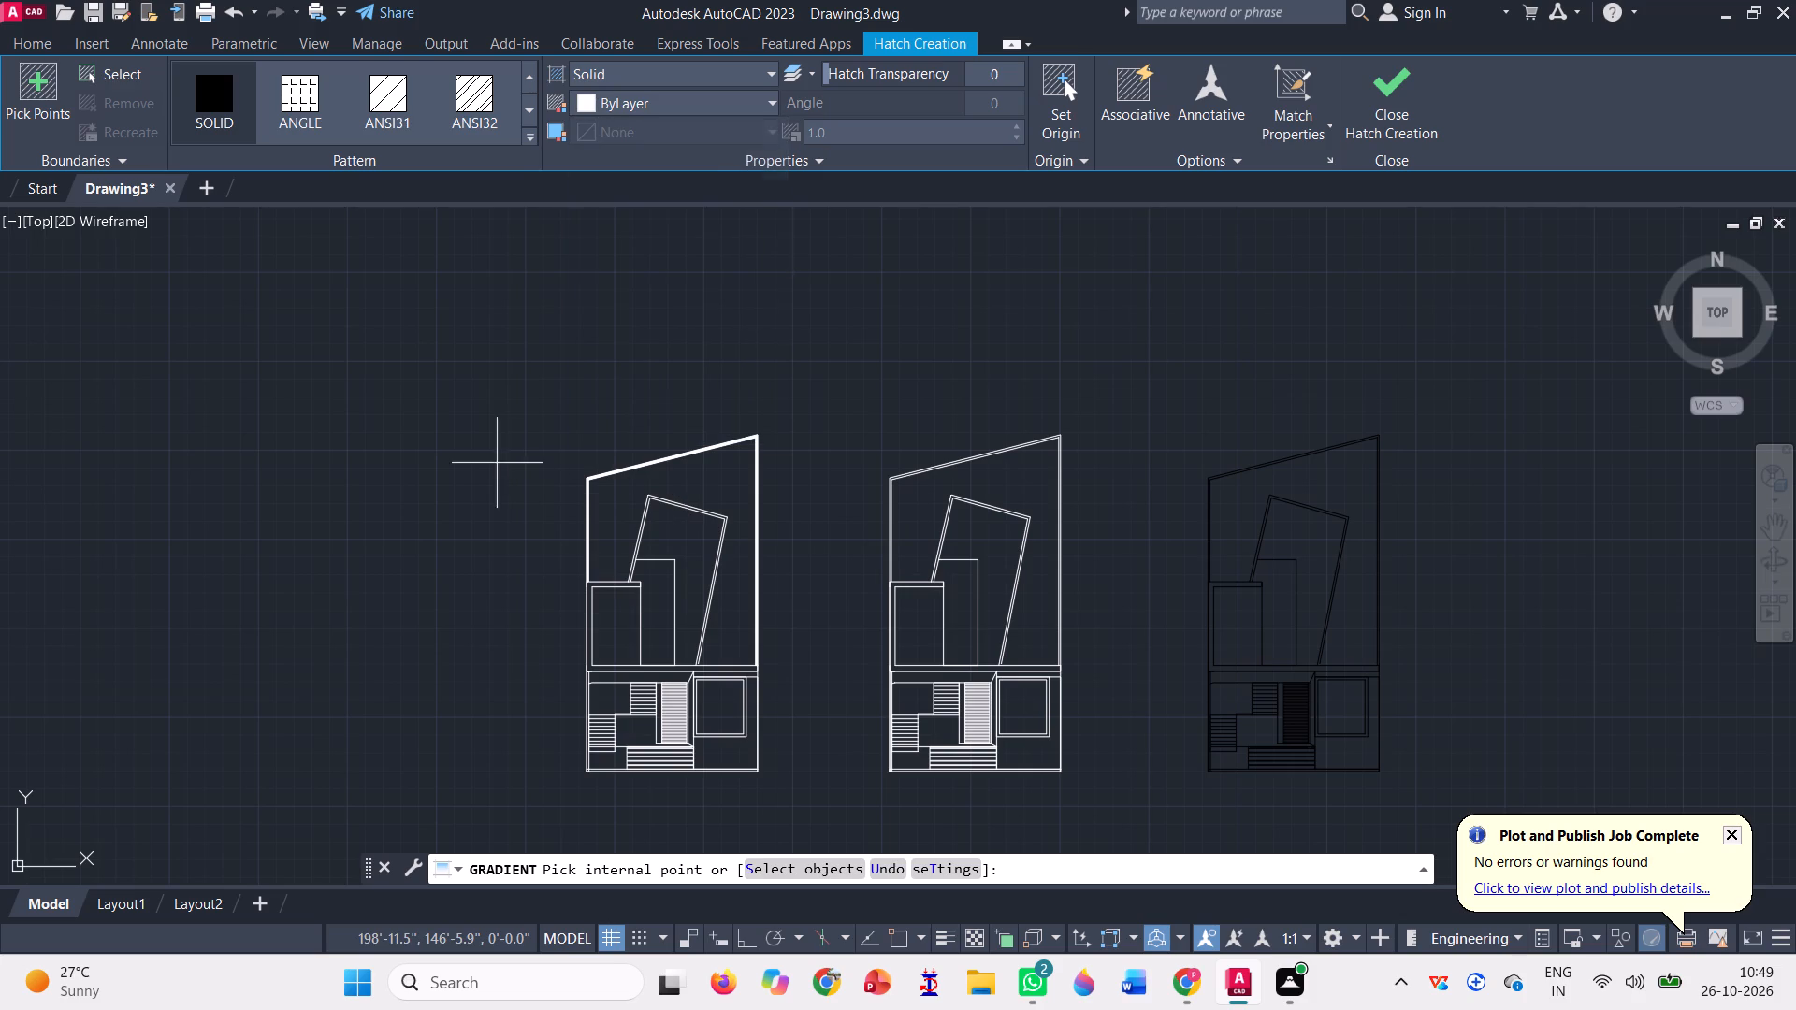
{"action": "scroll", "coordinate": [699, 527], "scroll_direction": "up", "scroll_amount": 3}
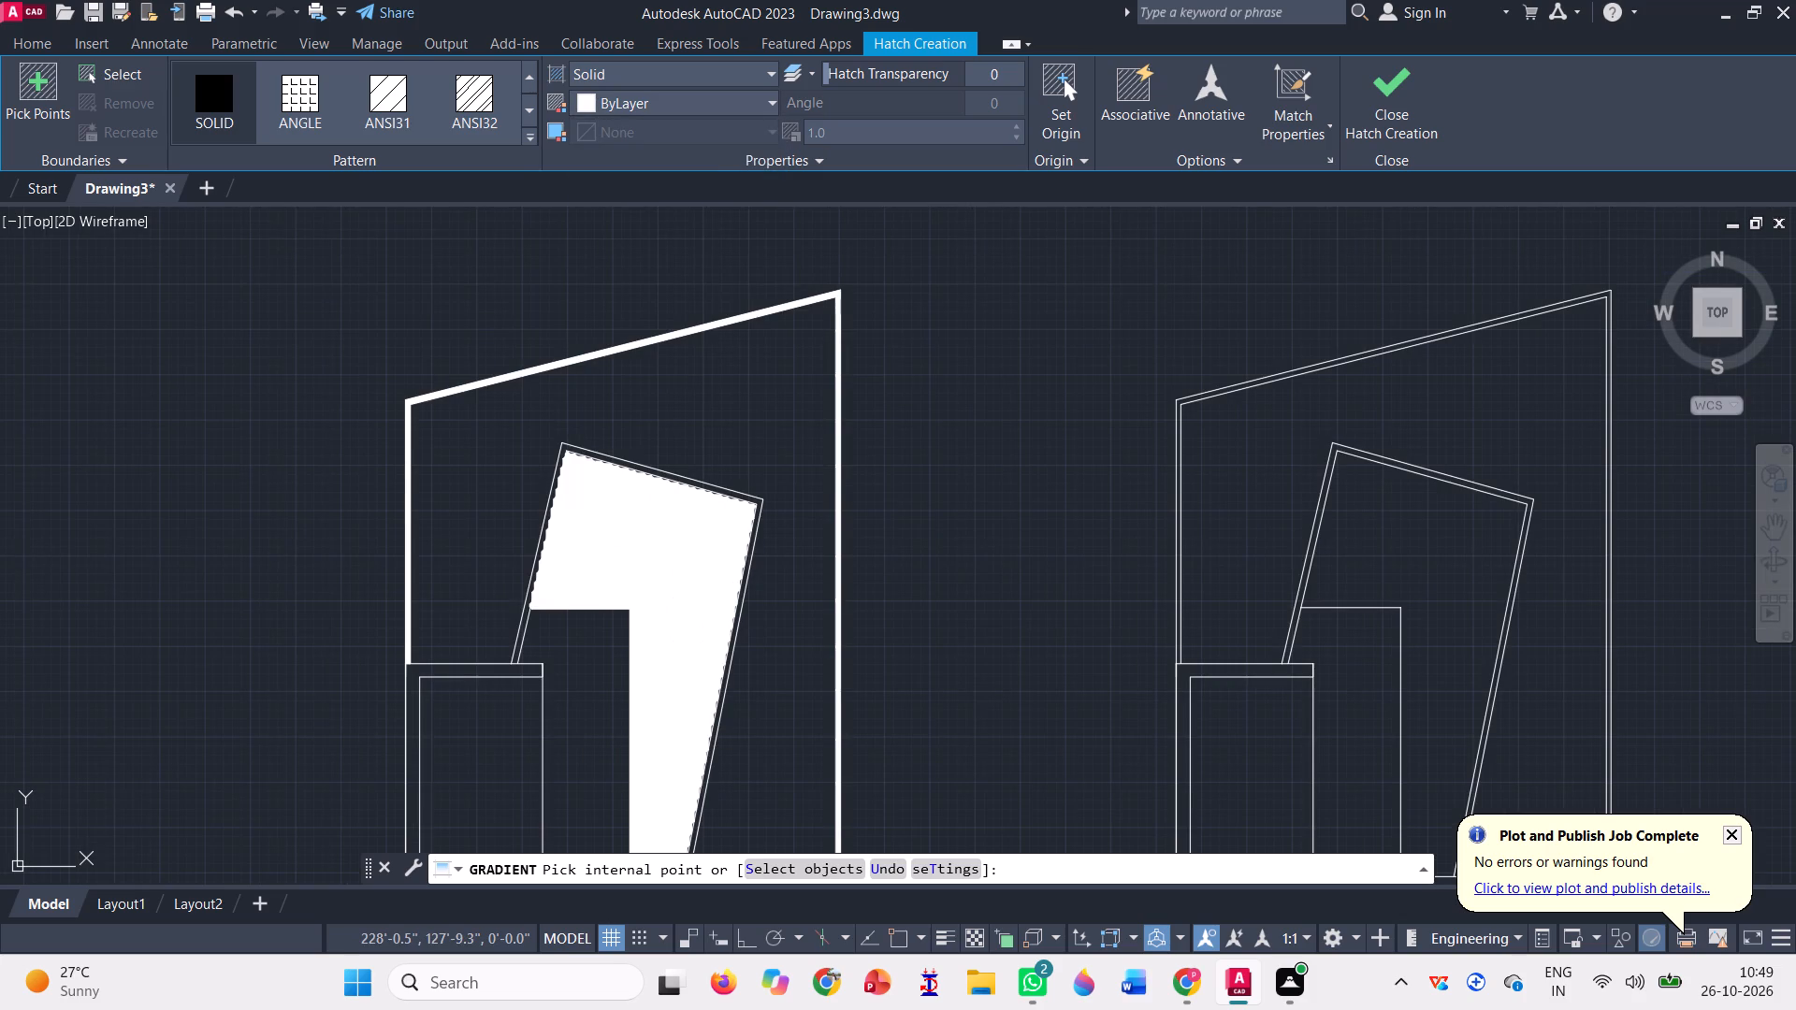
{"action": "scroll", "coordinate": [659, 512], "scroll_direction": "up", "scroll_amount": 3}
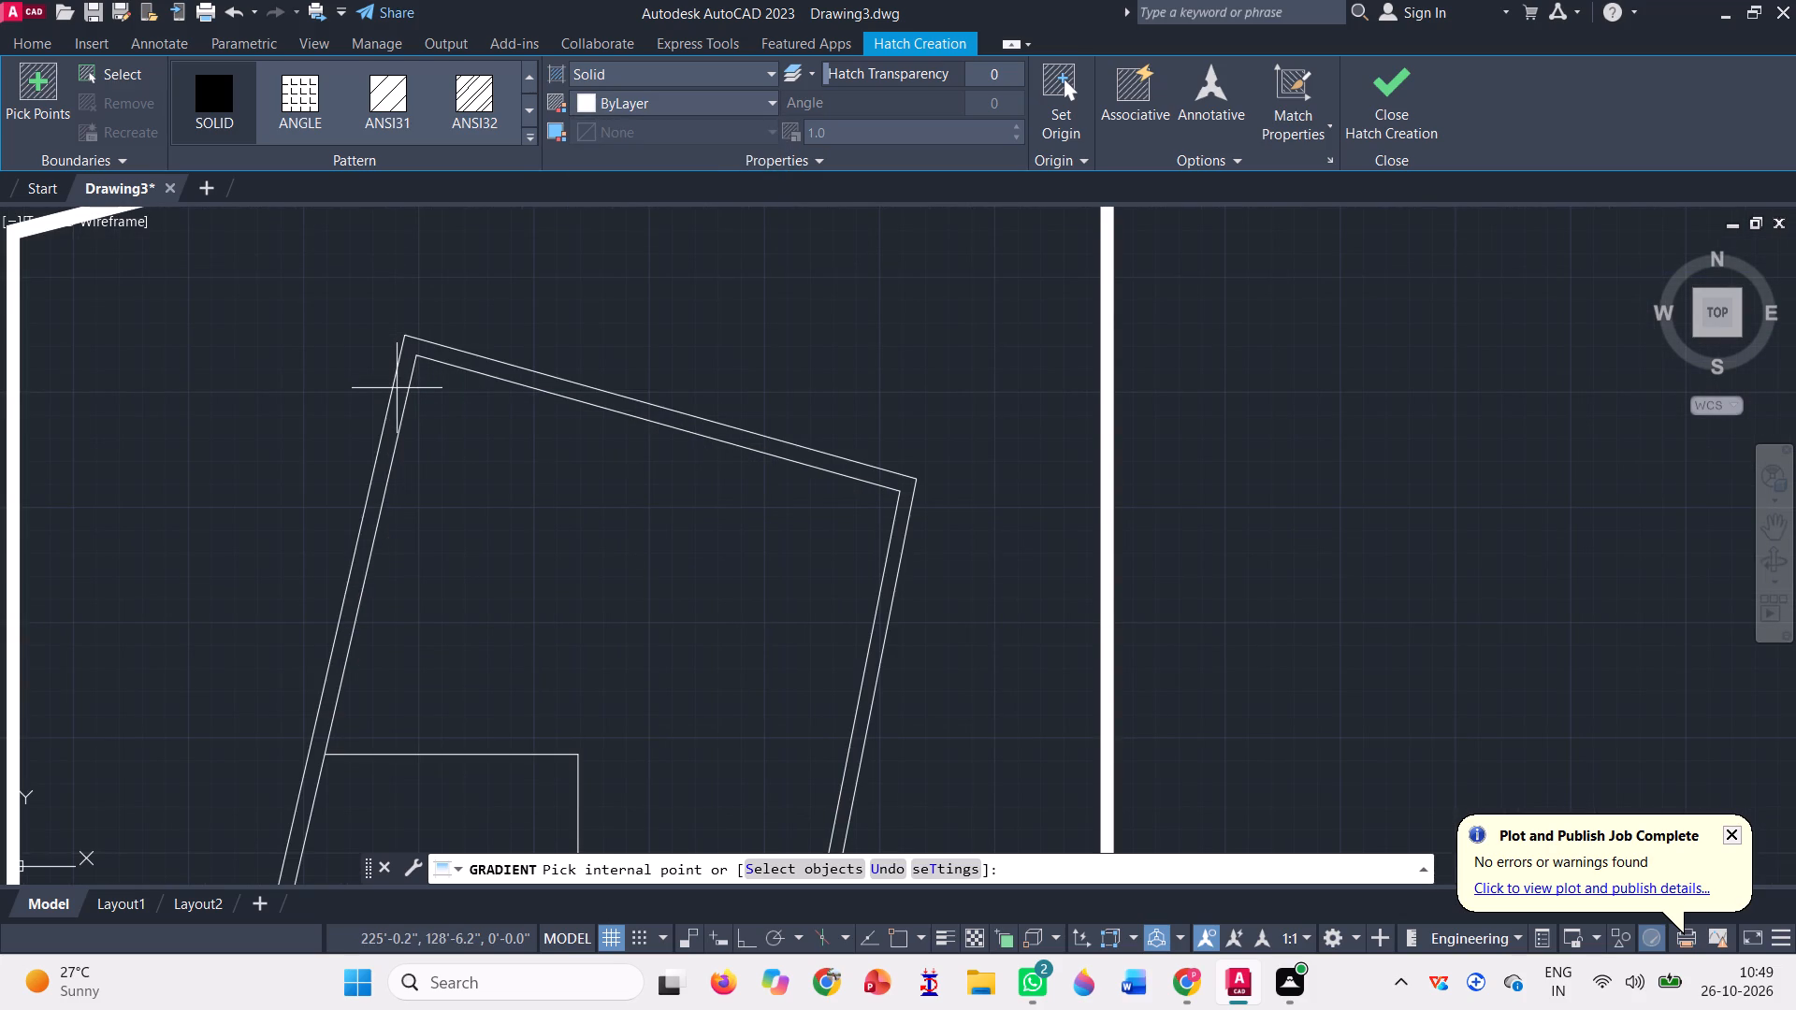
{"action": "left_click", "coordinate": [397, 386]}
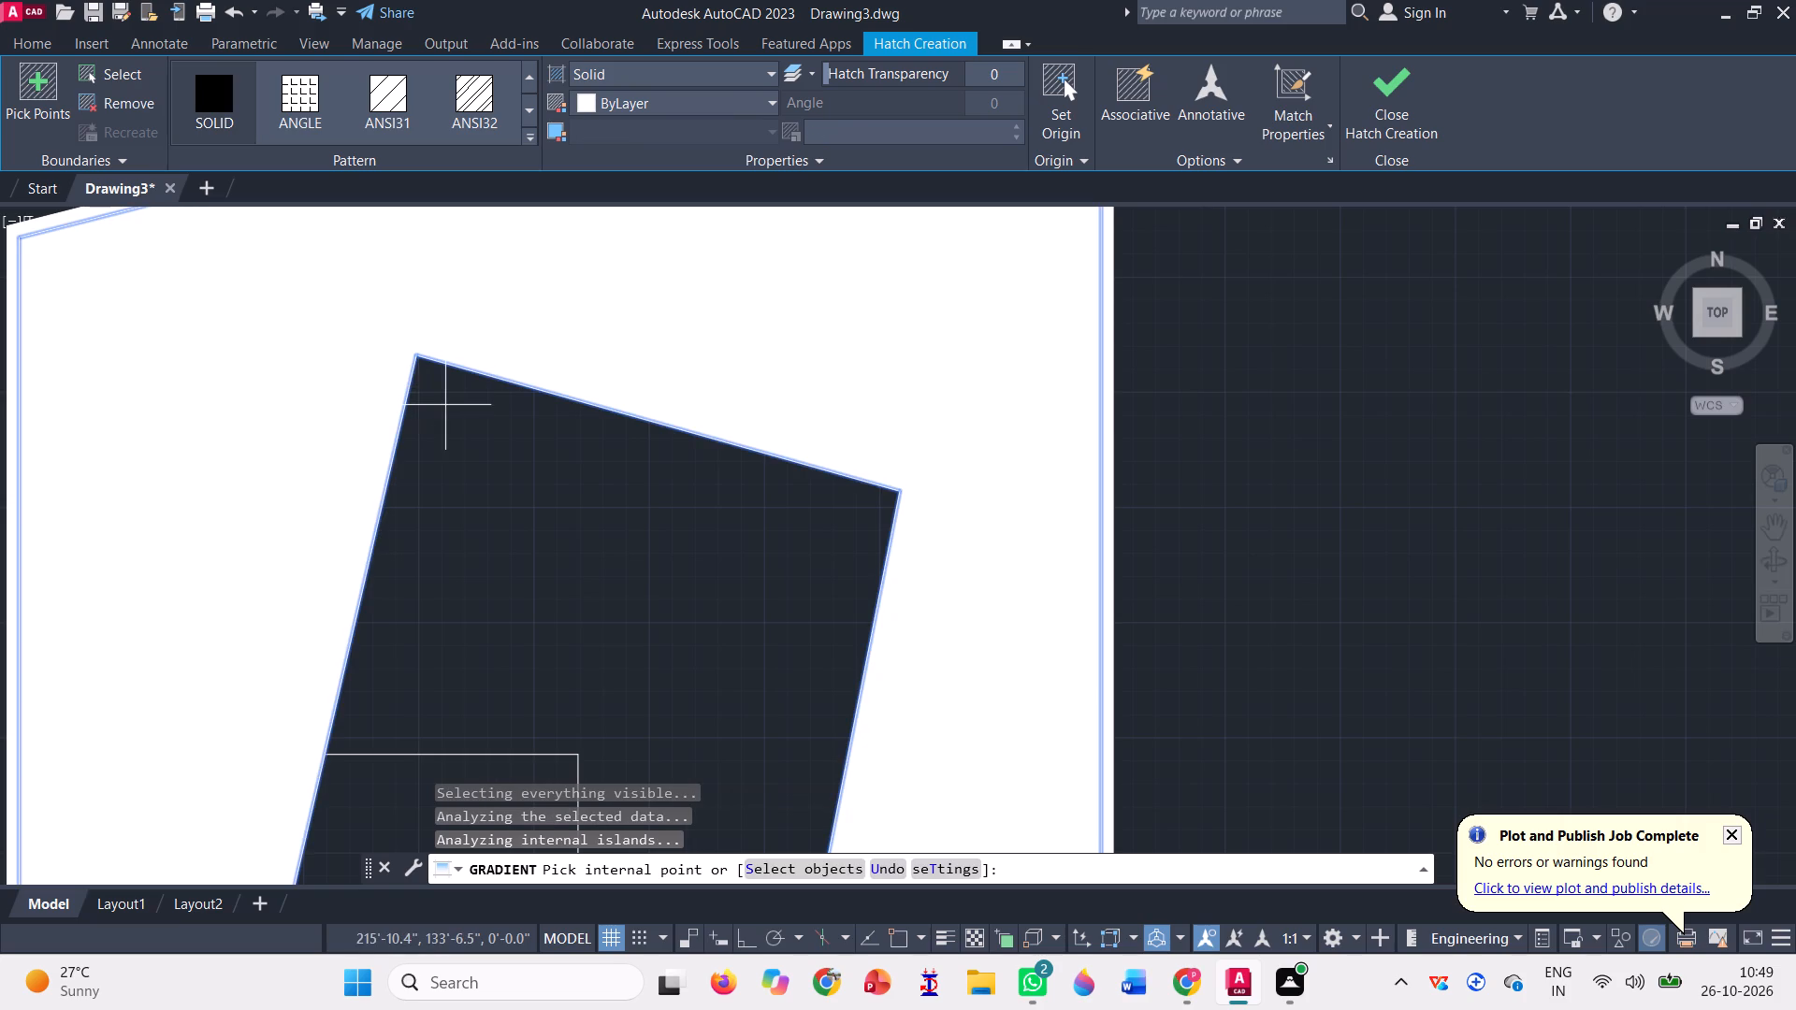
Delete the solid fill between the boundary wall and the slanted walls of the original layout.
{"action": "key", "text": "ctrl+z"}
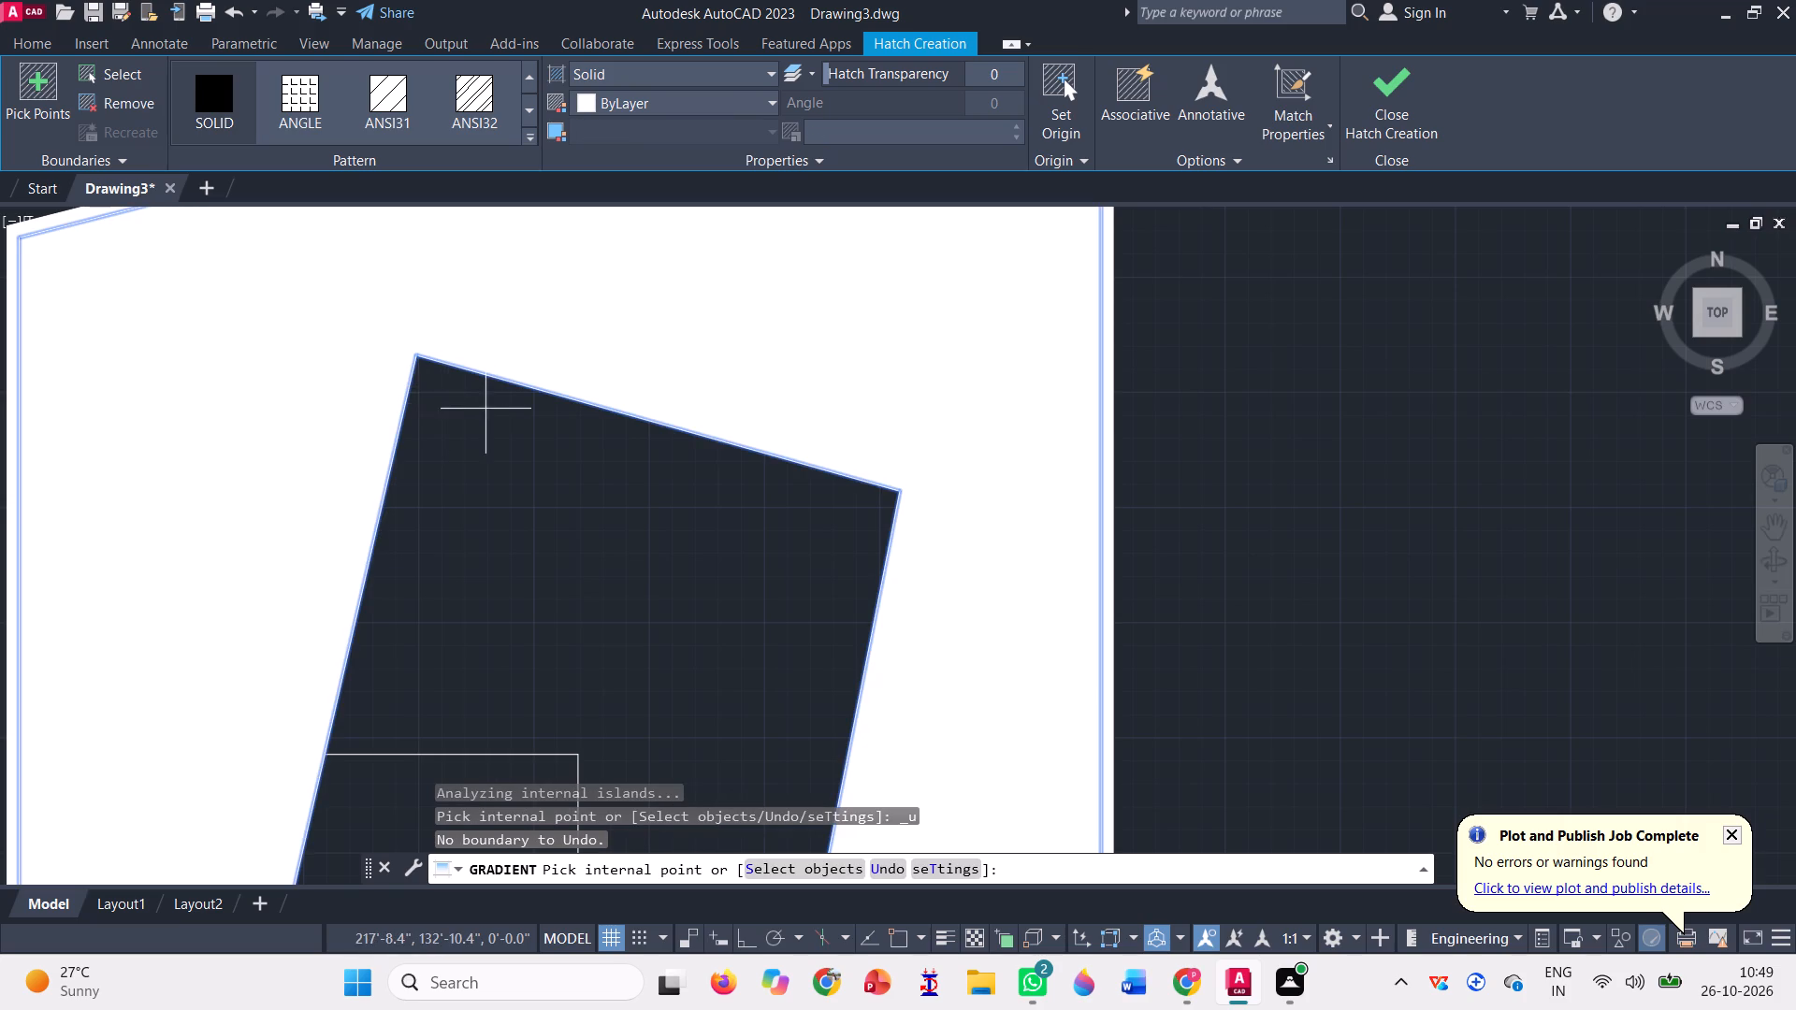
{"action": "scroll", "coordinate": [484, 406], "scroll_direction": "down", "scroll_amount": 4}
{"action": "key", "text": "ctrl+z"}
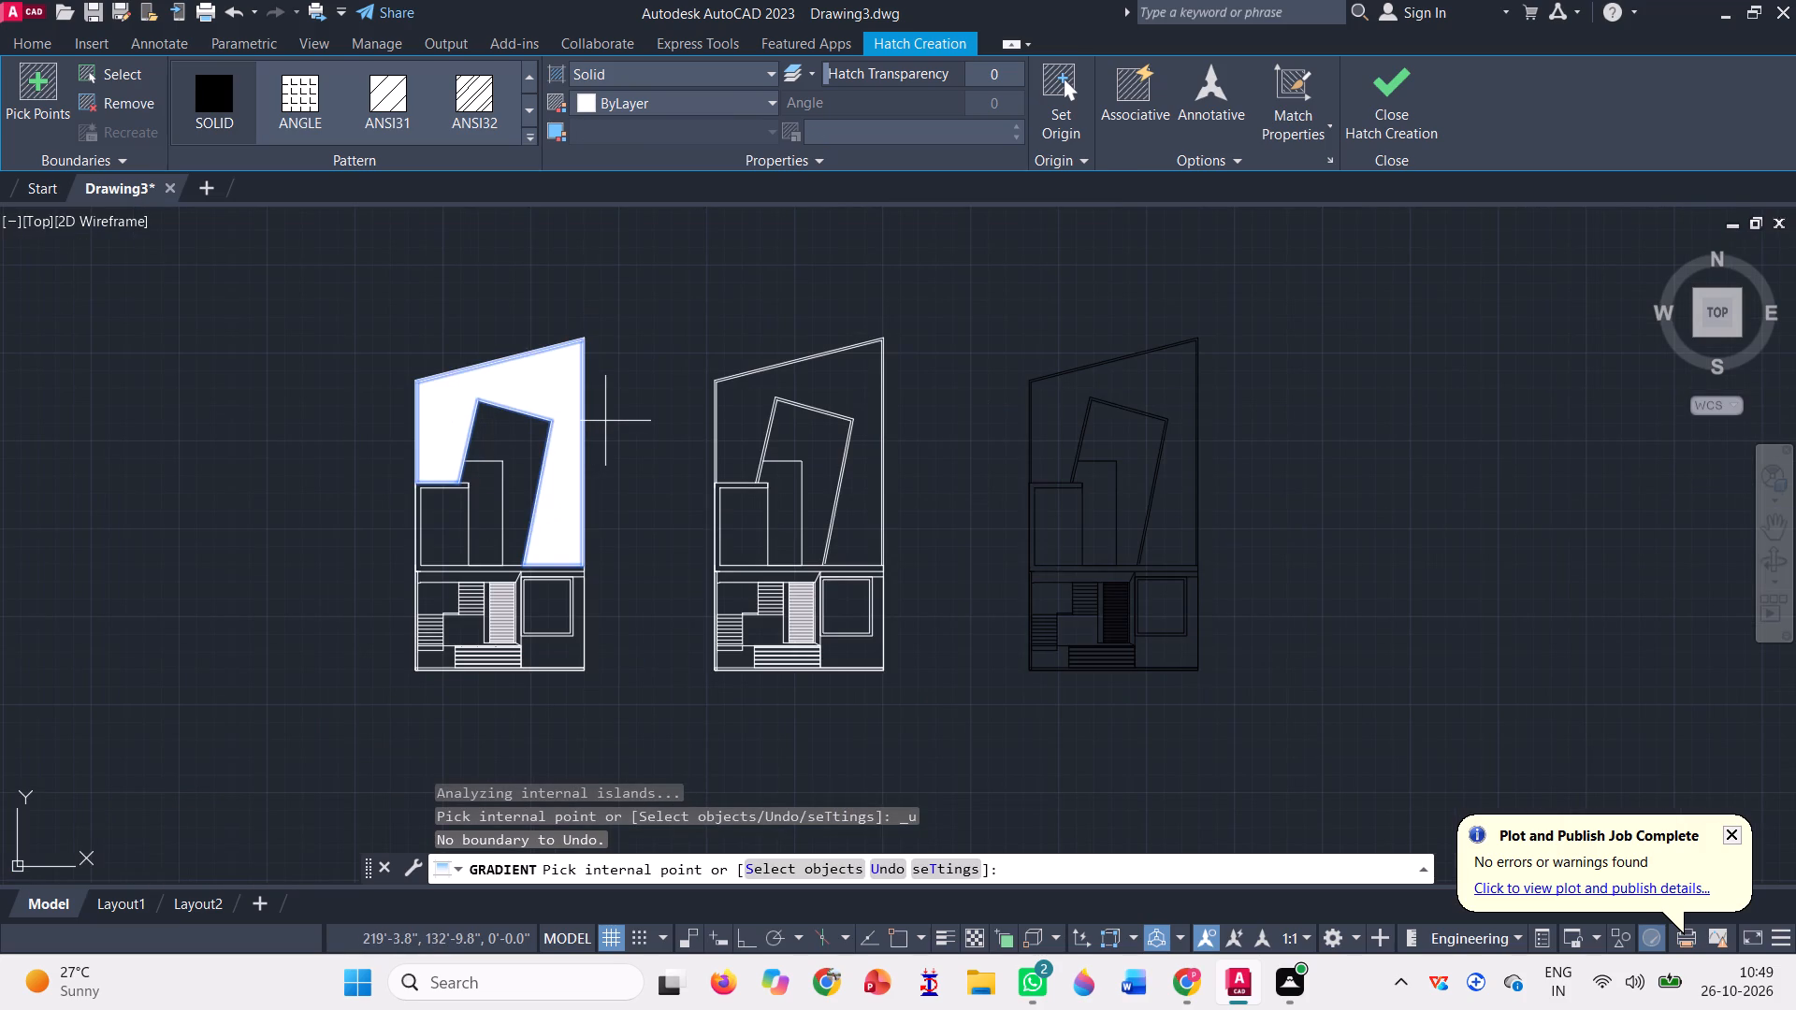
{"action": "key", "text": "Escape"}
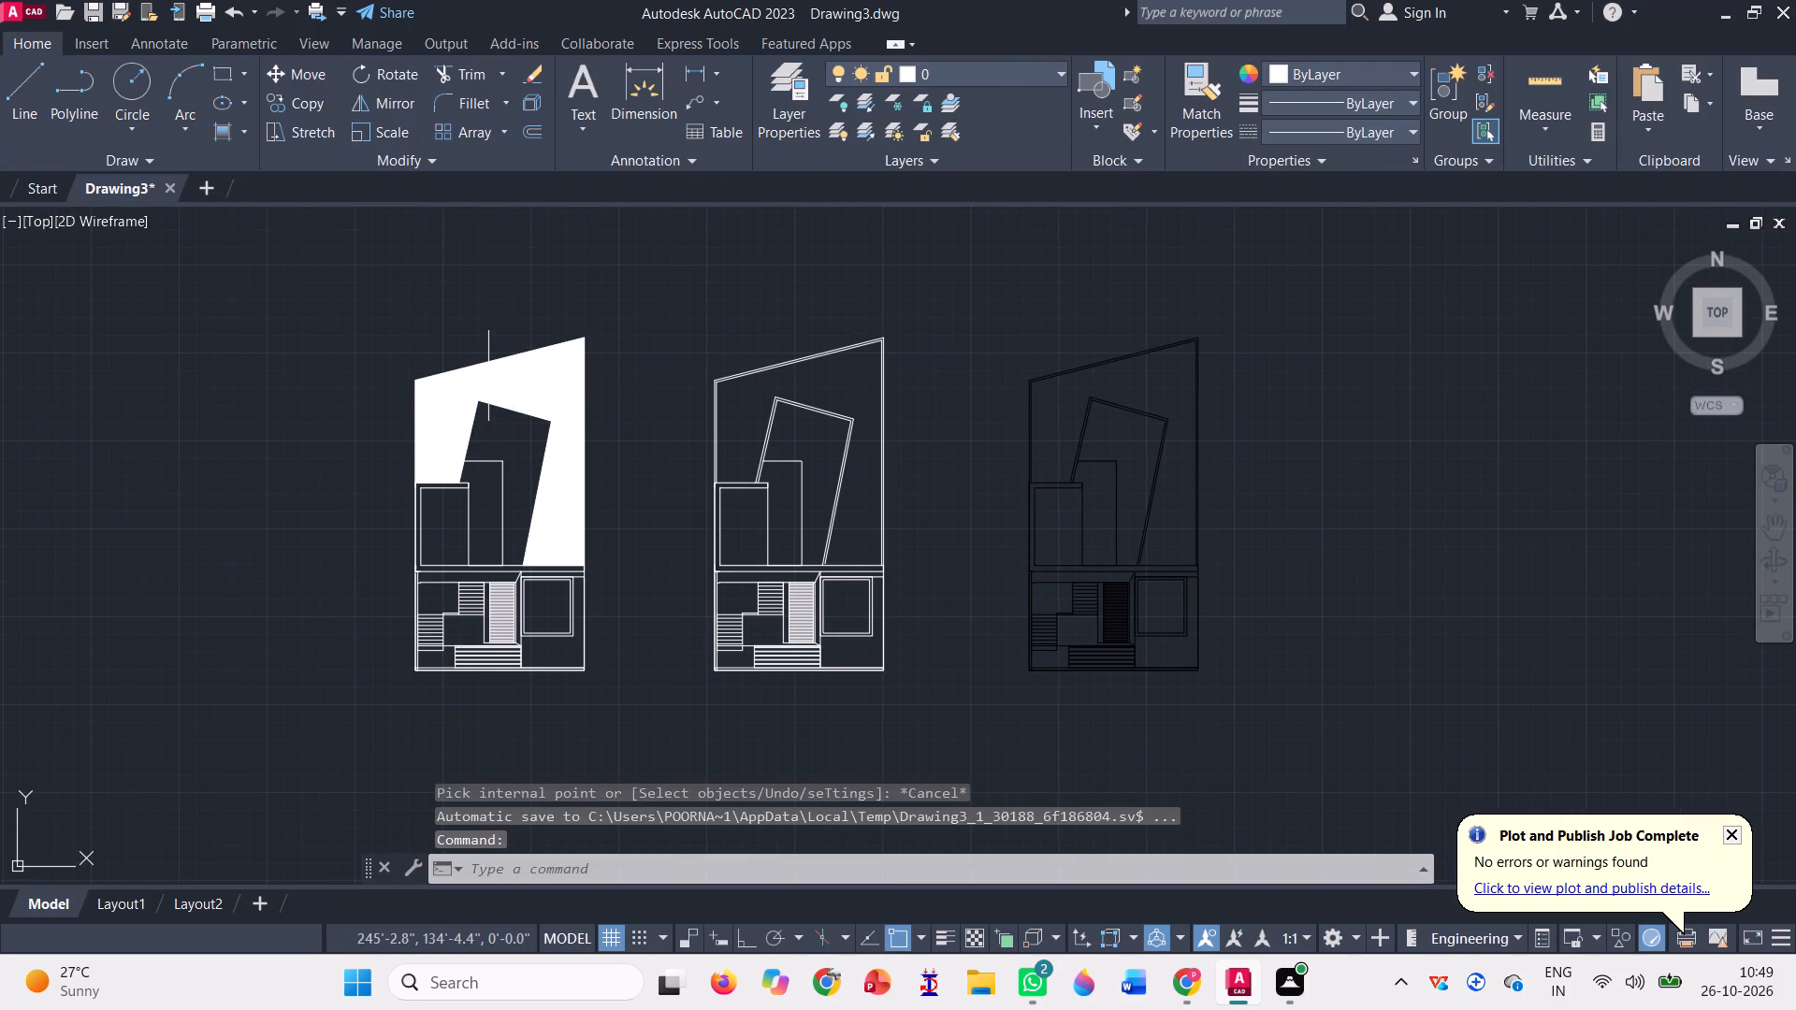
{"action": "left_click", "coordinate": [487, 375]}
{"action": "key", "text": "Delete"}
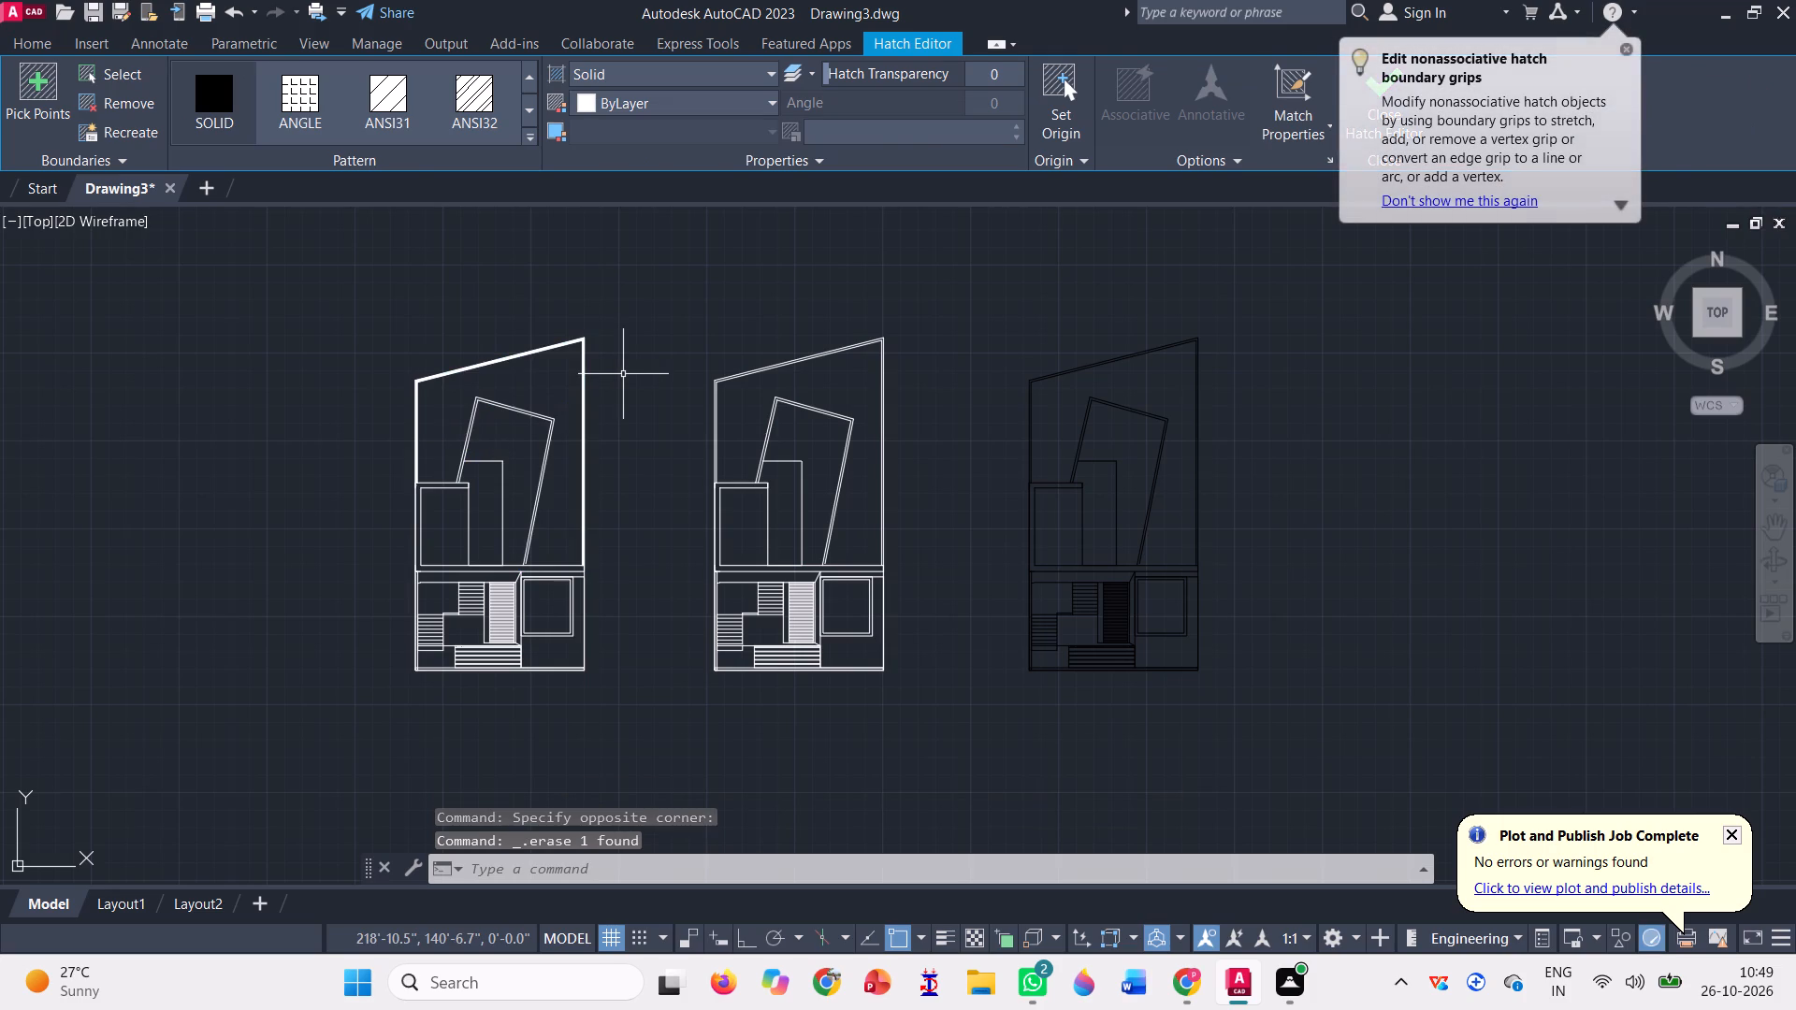
Apply a SOLID hatch to the area enclosed by the slanted walls and the inner stepped line in the original layout.
{"action": "left_click", "coordinate": [223, 140]}
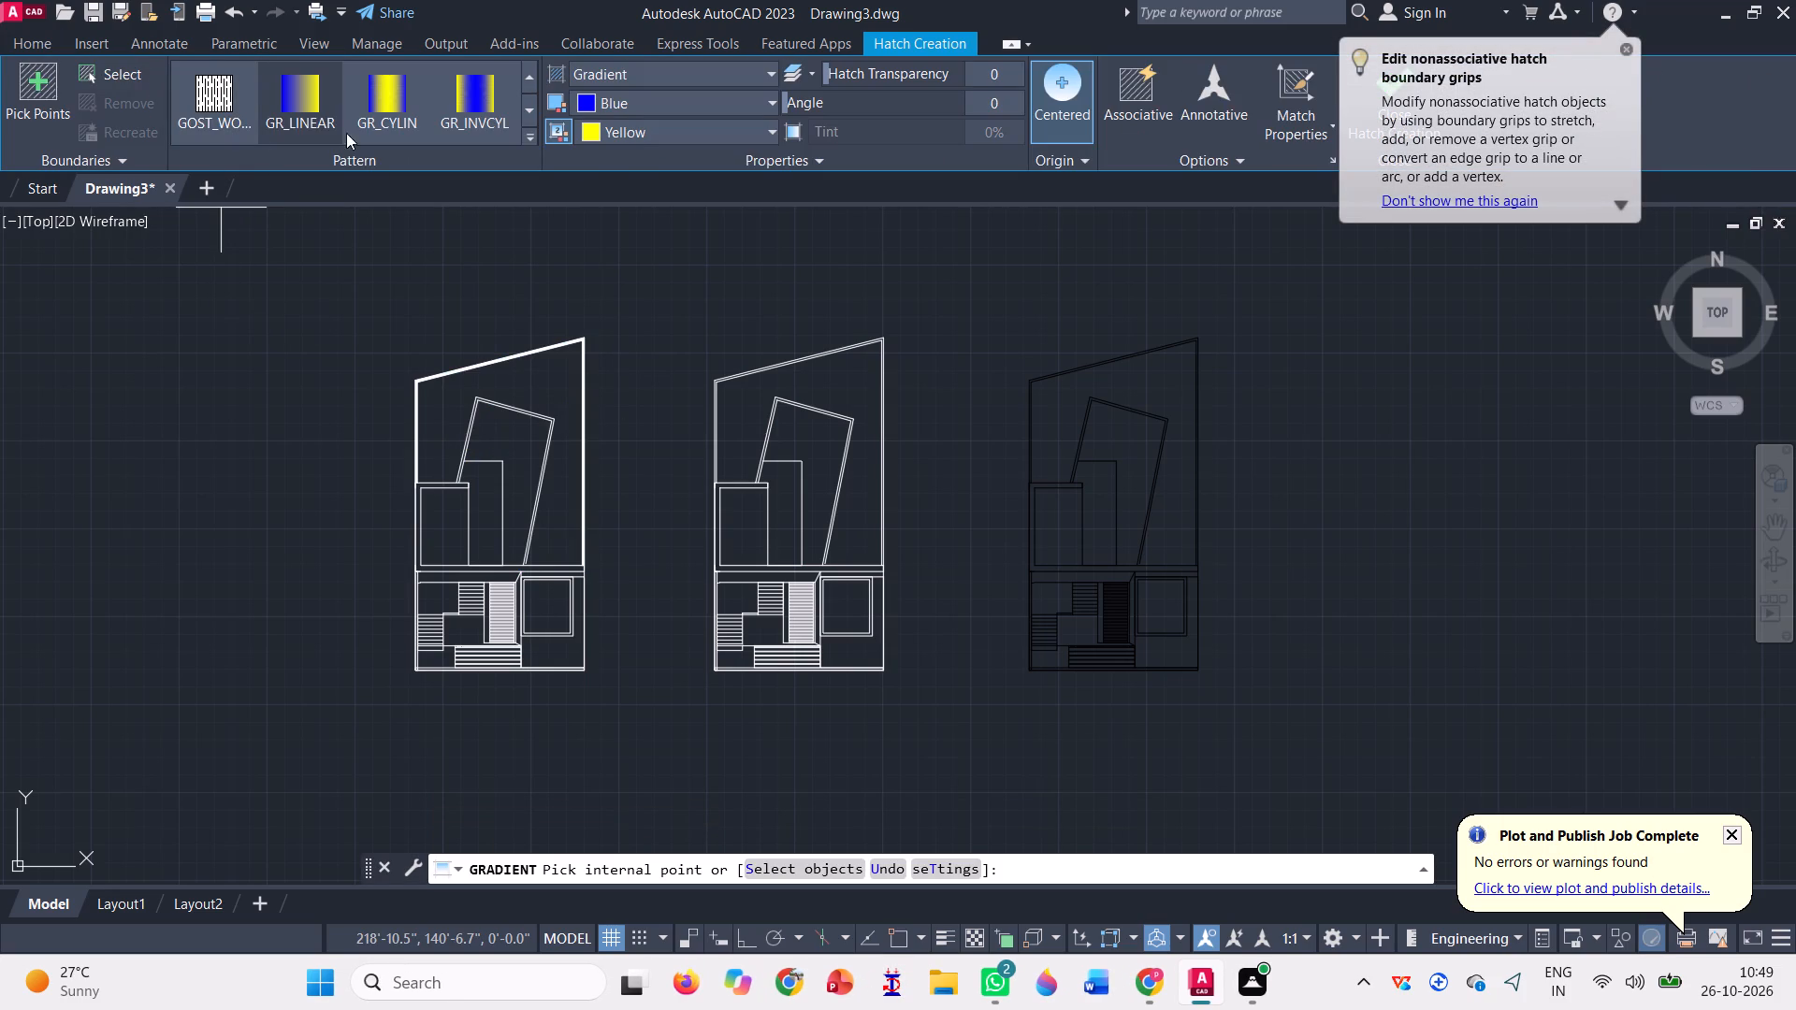
{"action": "scroll", "coordinate": [346, 127], "scroll_direction": "up", "scroll_amount": 15}
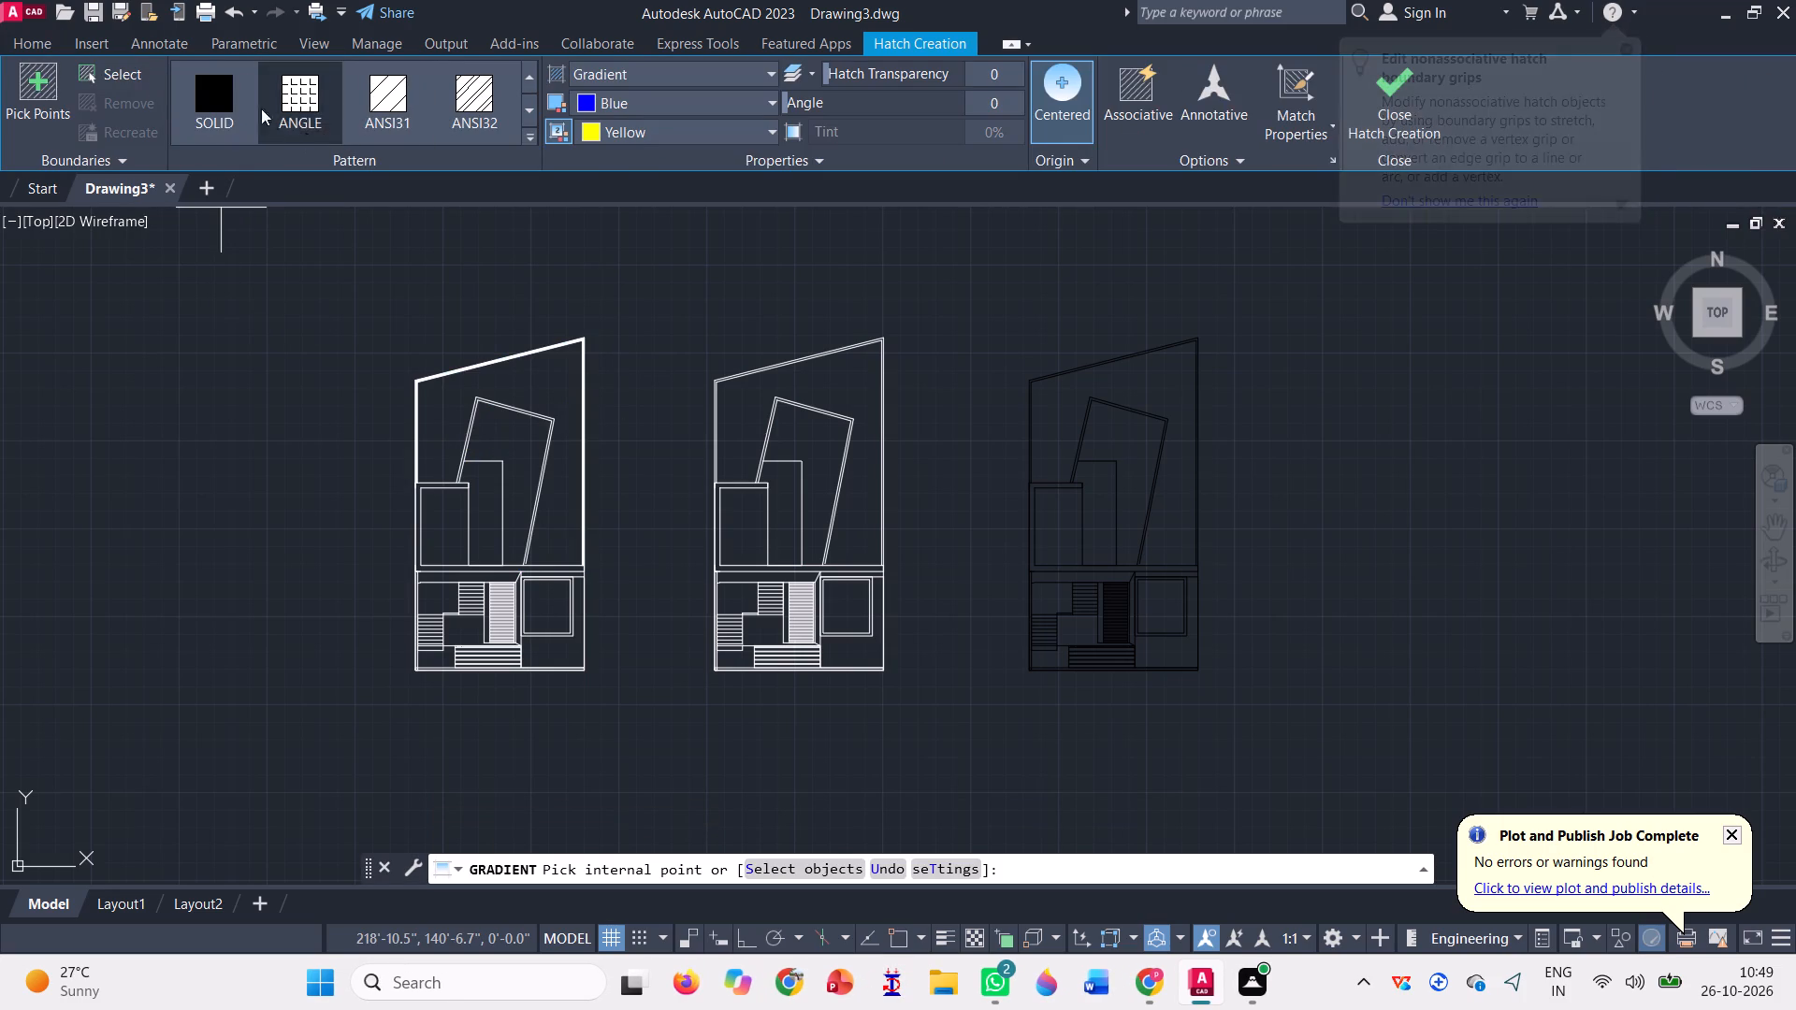
{"action": "left_click", "coordinate": [205, 94]}
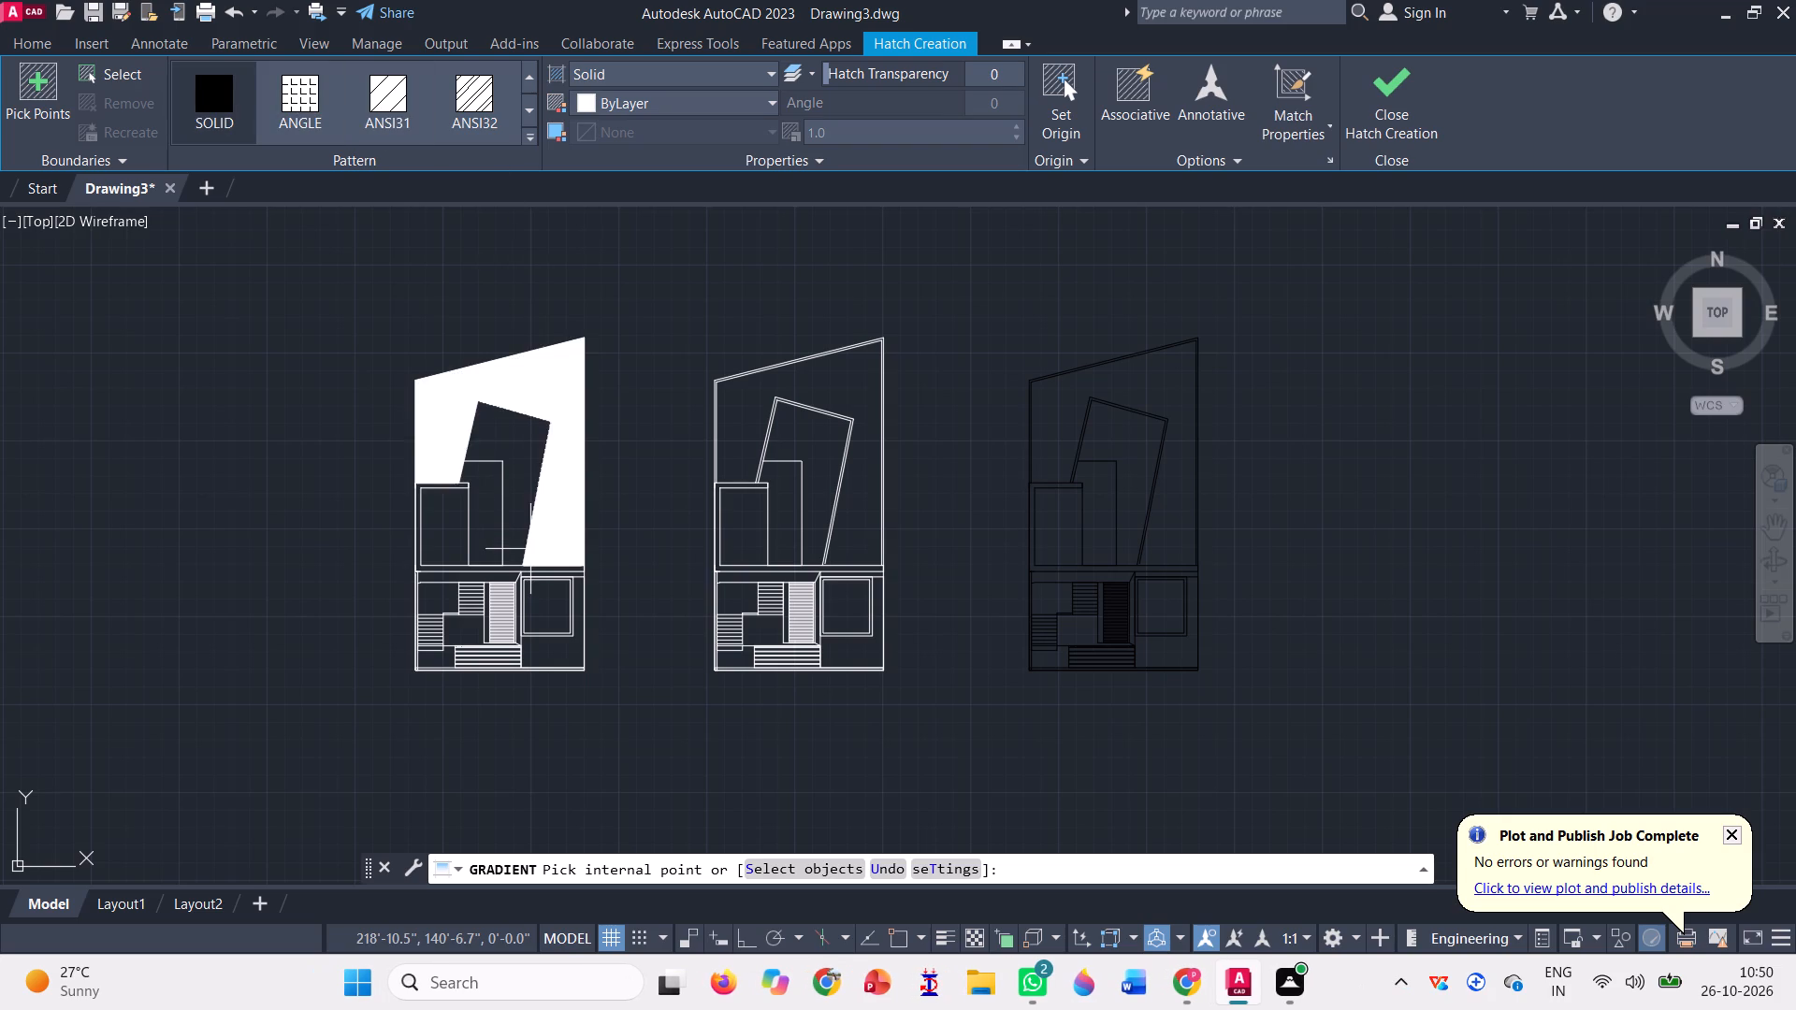
{"action": "scroll", "coordinate": [530, 549], "scroll_direction": "up", "scroll_amount": 3}
{"action": "scroll", "coordinate": [539, 570], "scroll_direction": "down", "scroll_amount": 1}
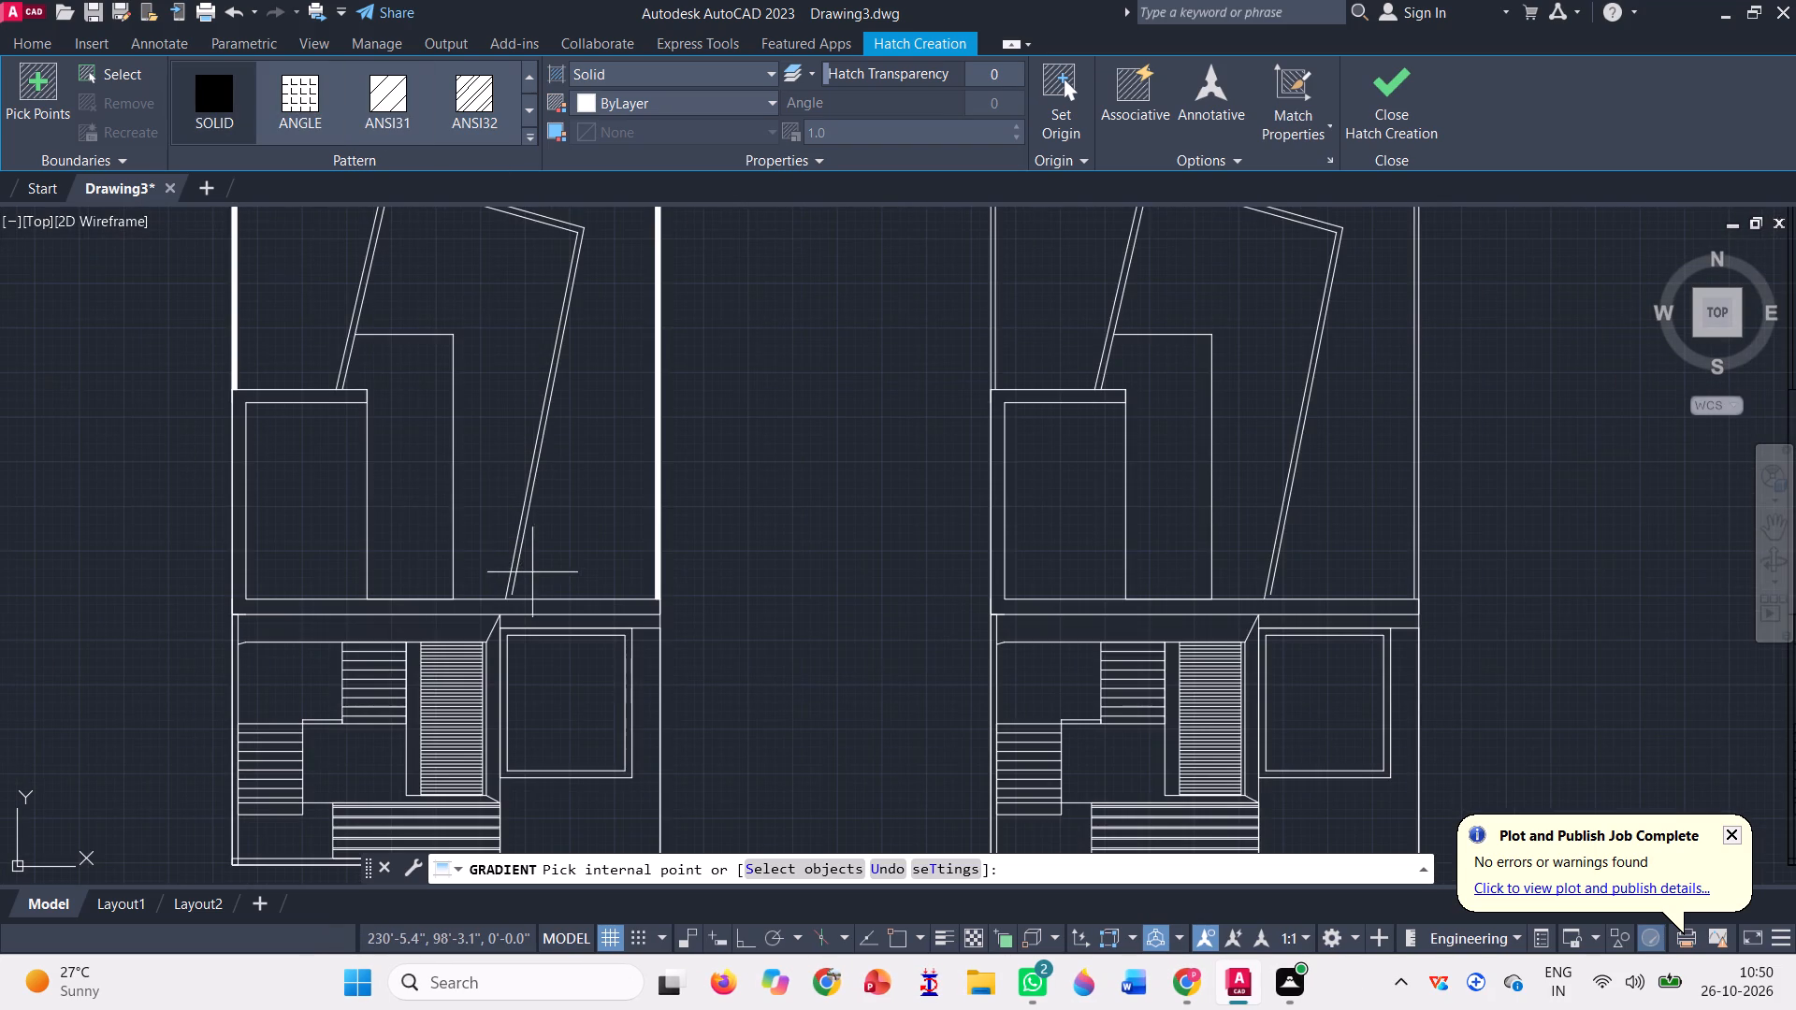
{"action": "left_click", "coordinate": [477, 512]}
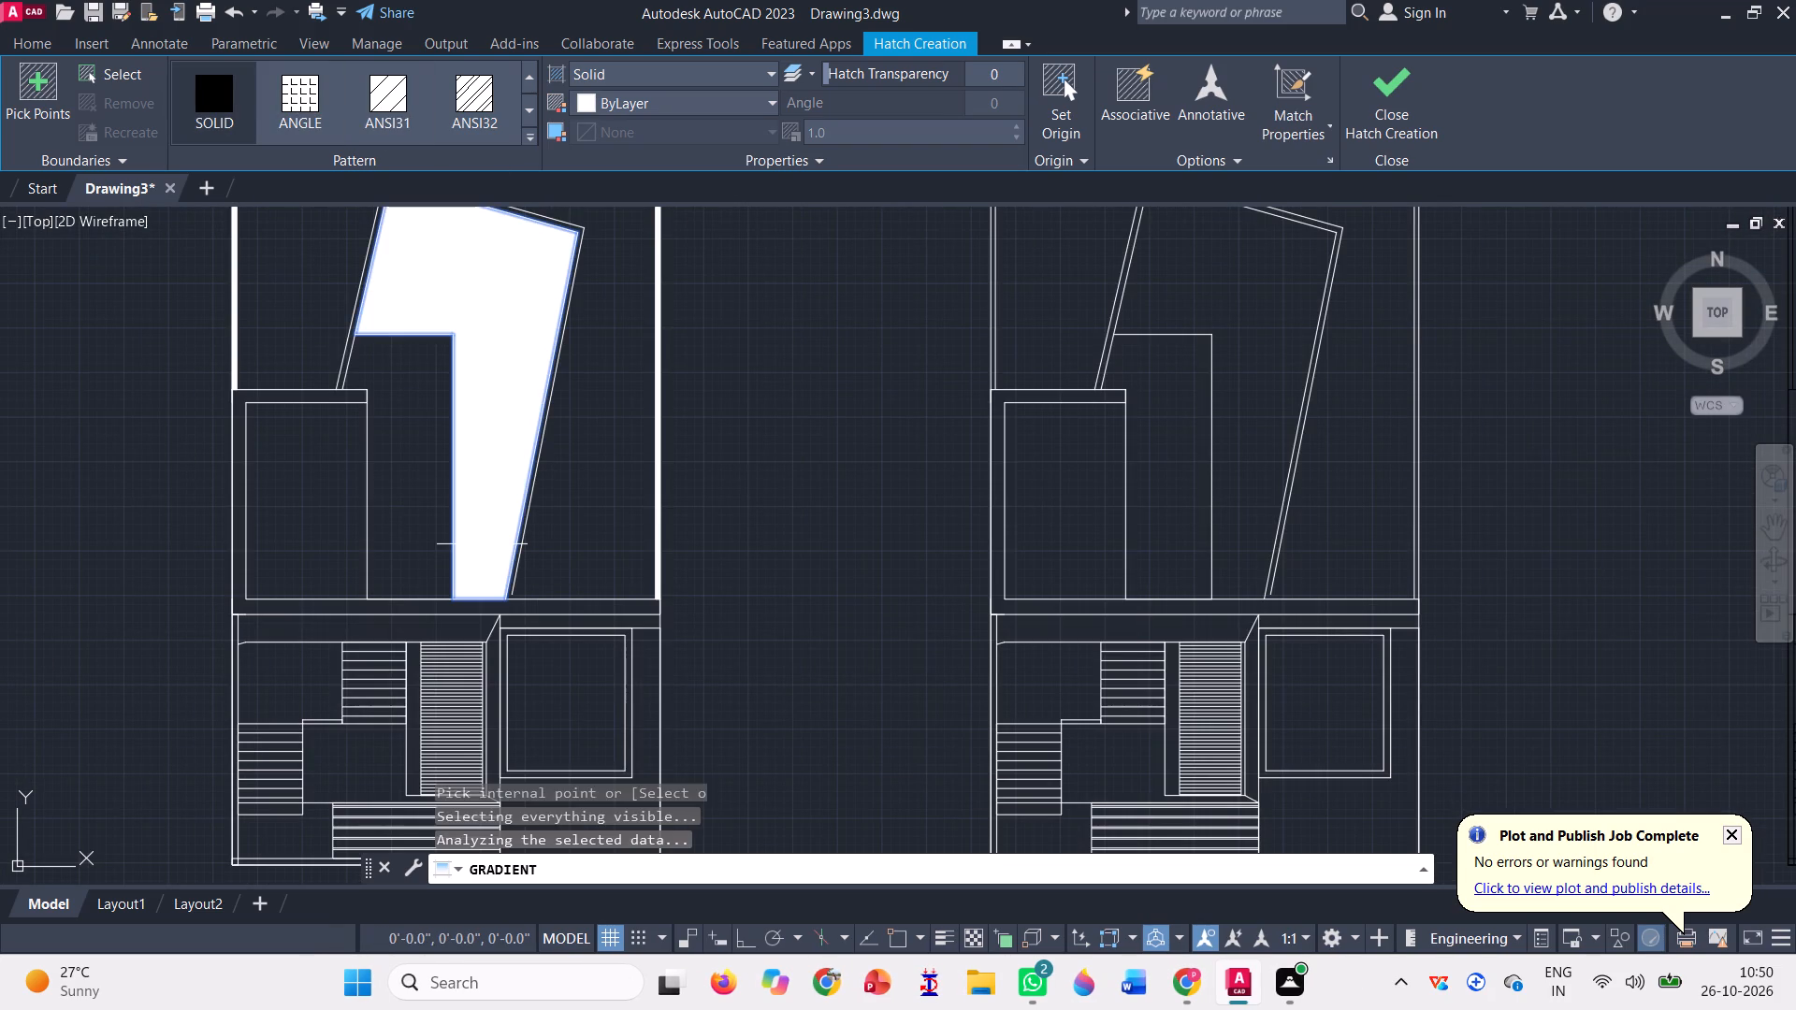
{"action": "left_click", "coordinate": [1400, 100]}
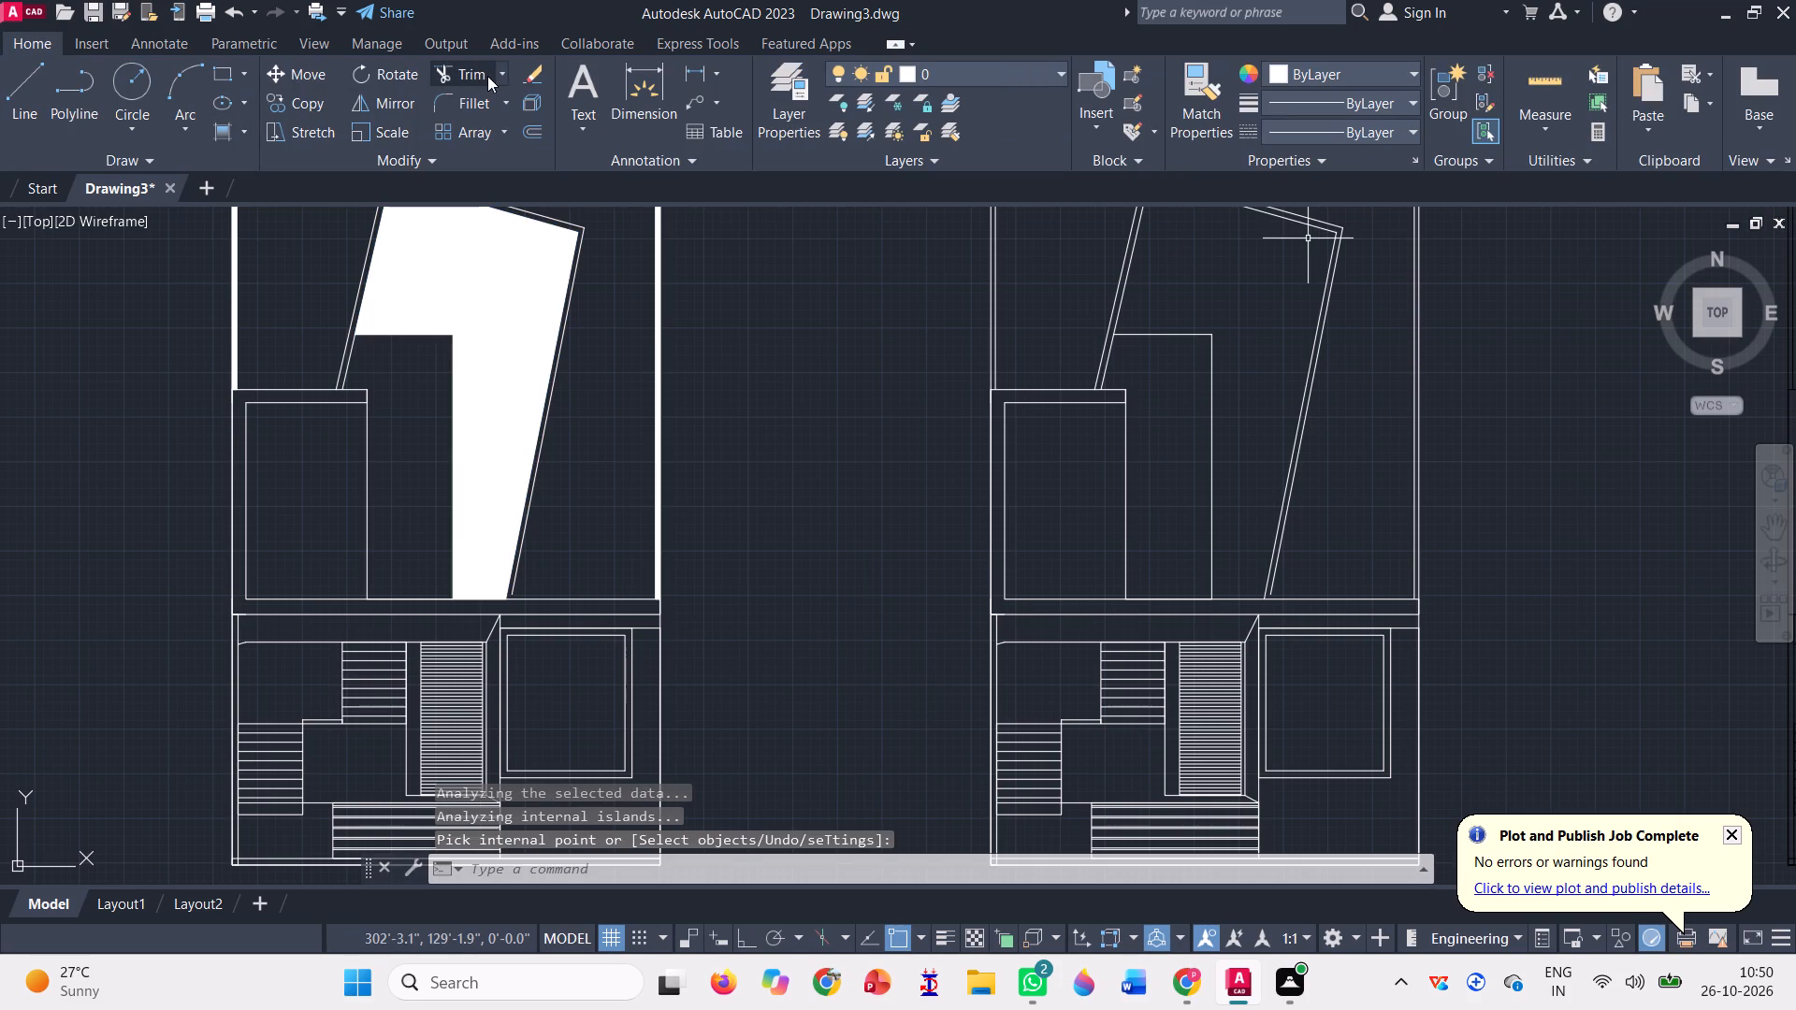
Extend the outer line of the original layout's slanted east wall down to the horizontal wall south of it.
{"action": "left_click", "coordinate": [500, 72]}
{"action": "left_click", "coordinate": [499, 144]}
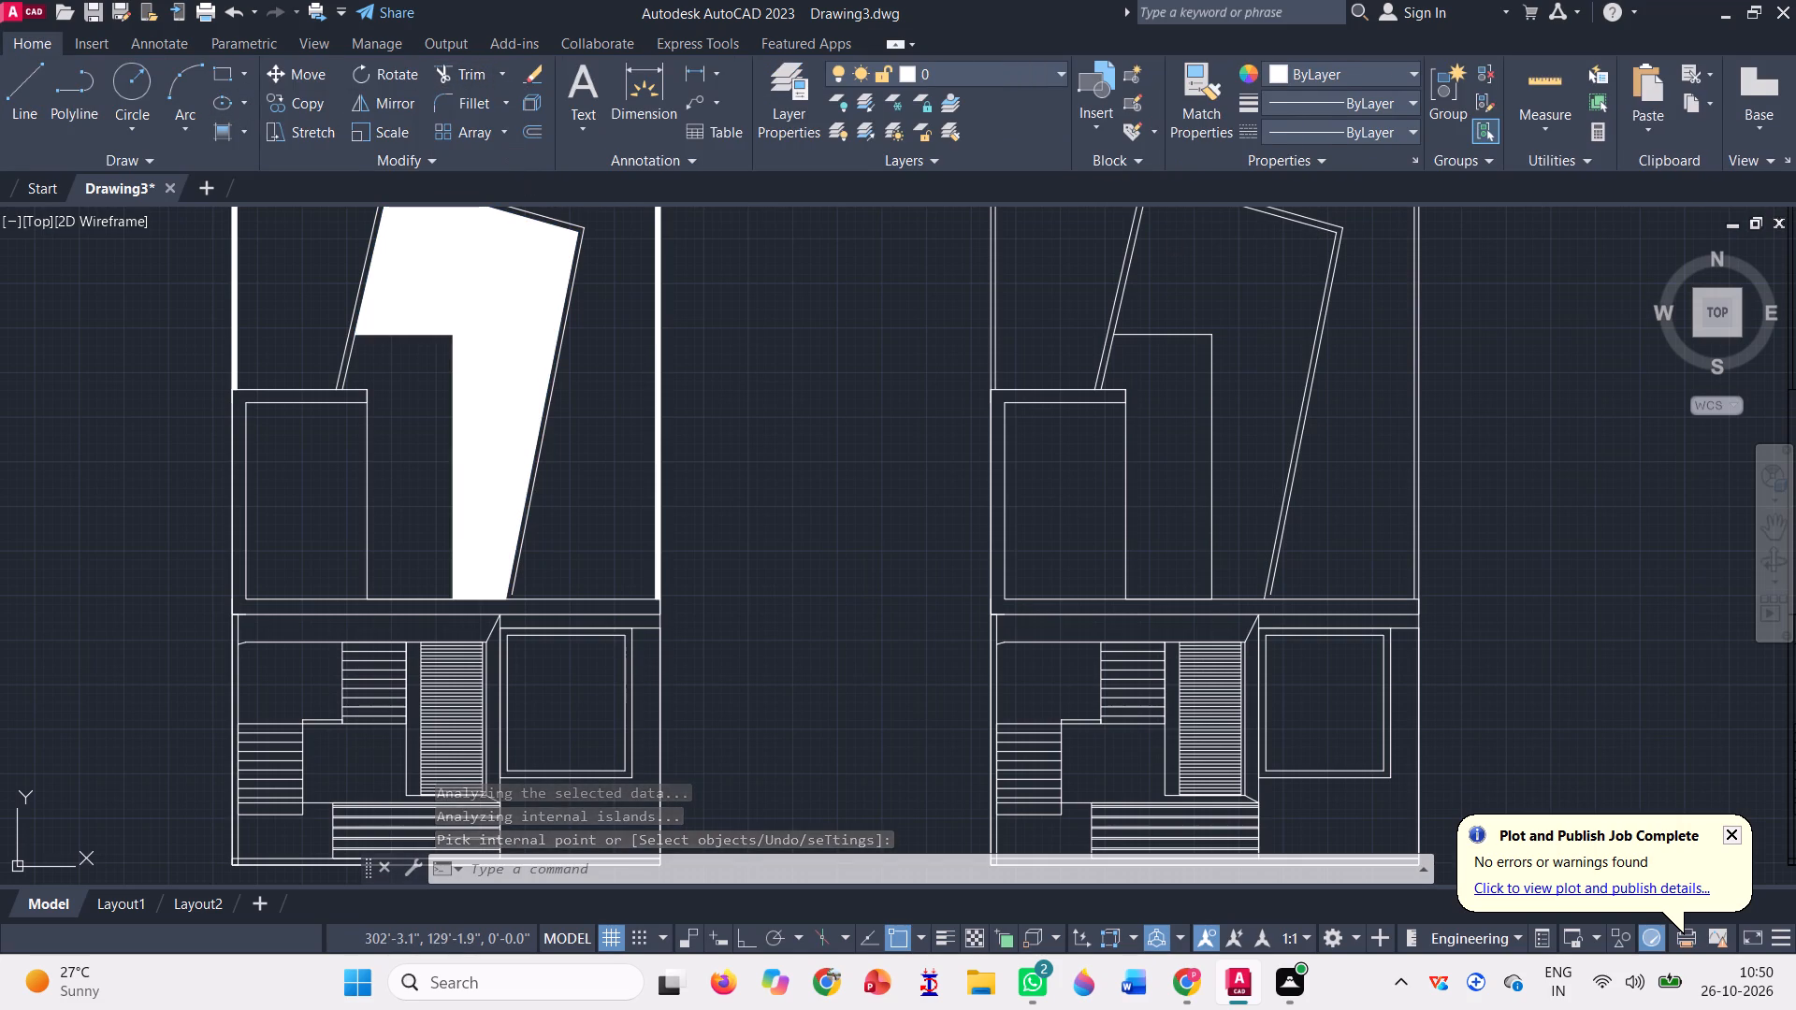
{"action": "scroll", "coordinate": [536, 584], "scroll_direction": "up", "scroll_amount": 2}
{"action": "left_click", "coordinate": [474, 592]}
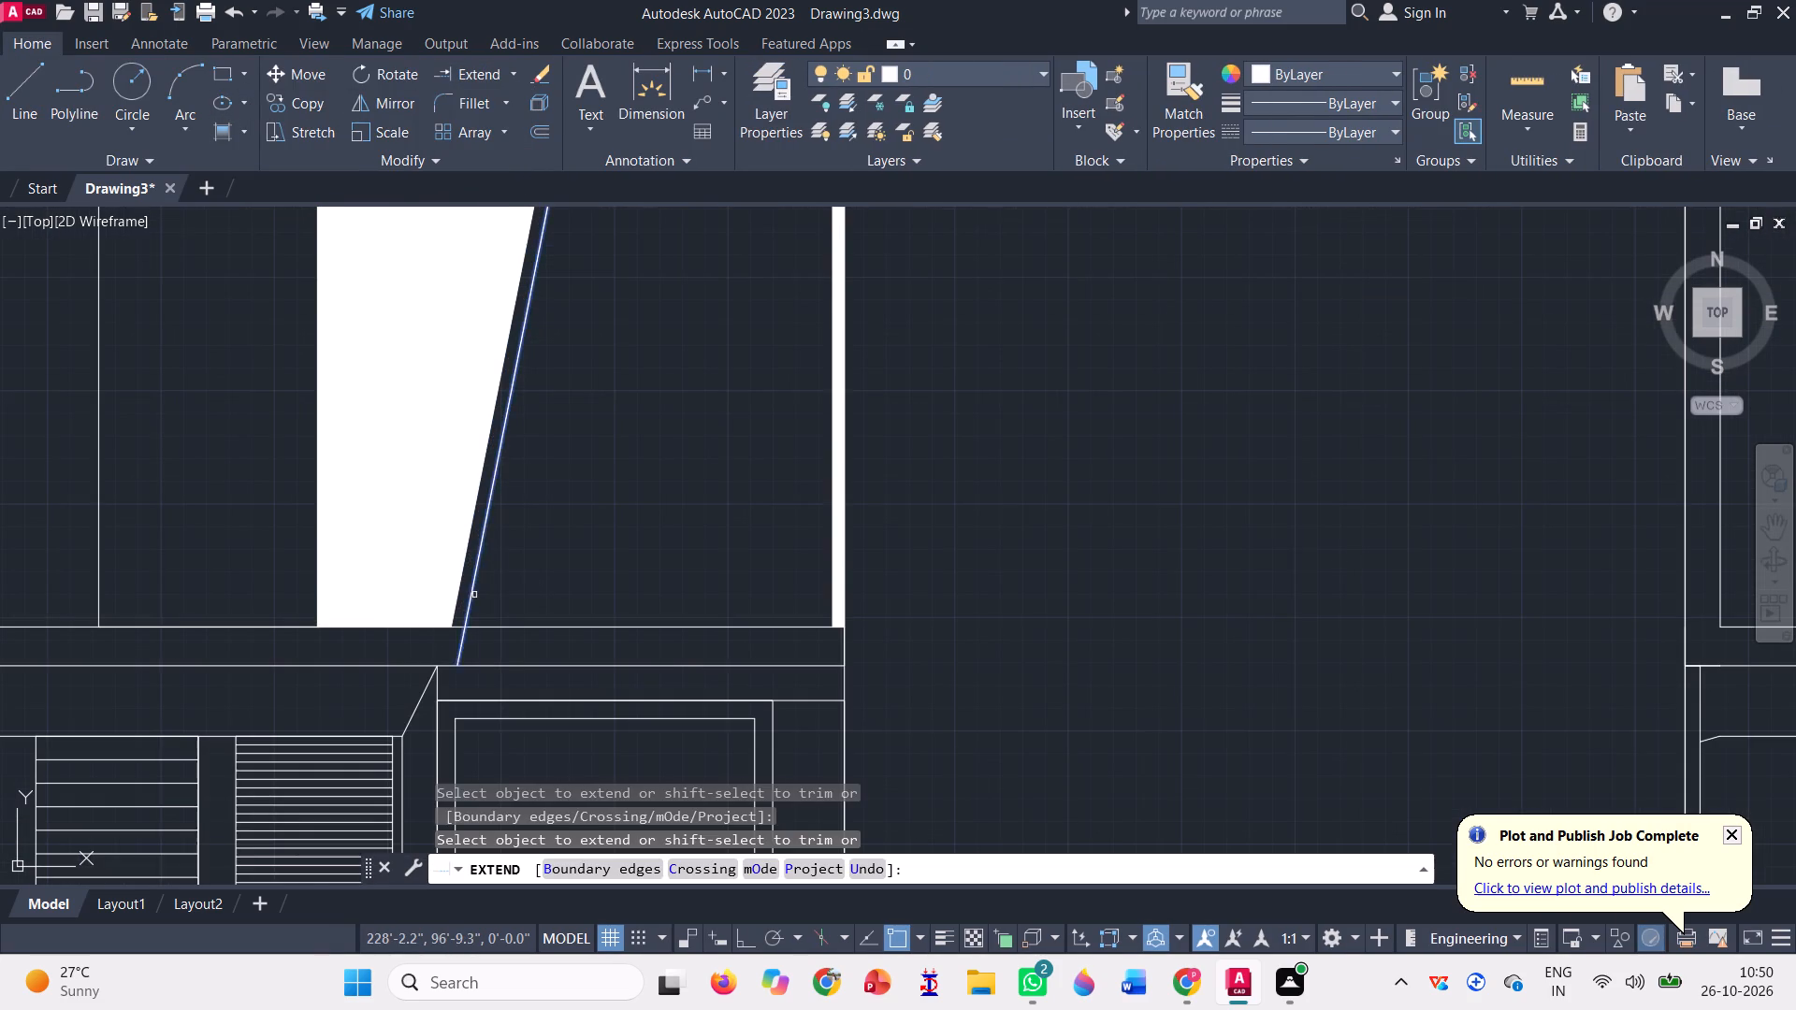
{"action": "scroll", "coordinate": [506, 604], "scroll_direction": "down", "scroll_amount": 2}
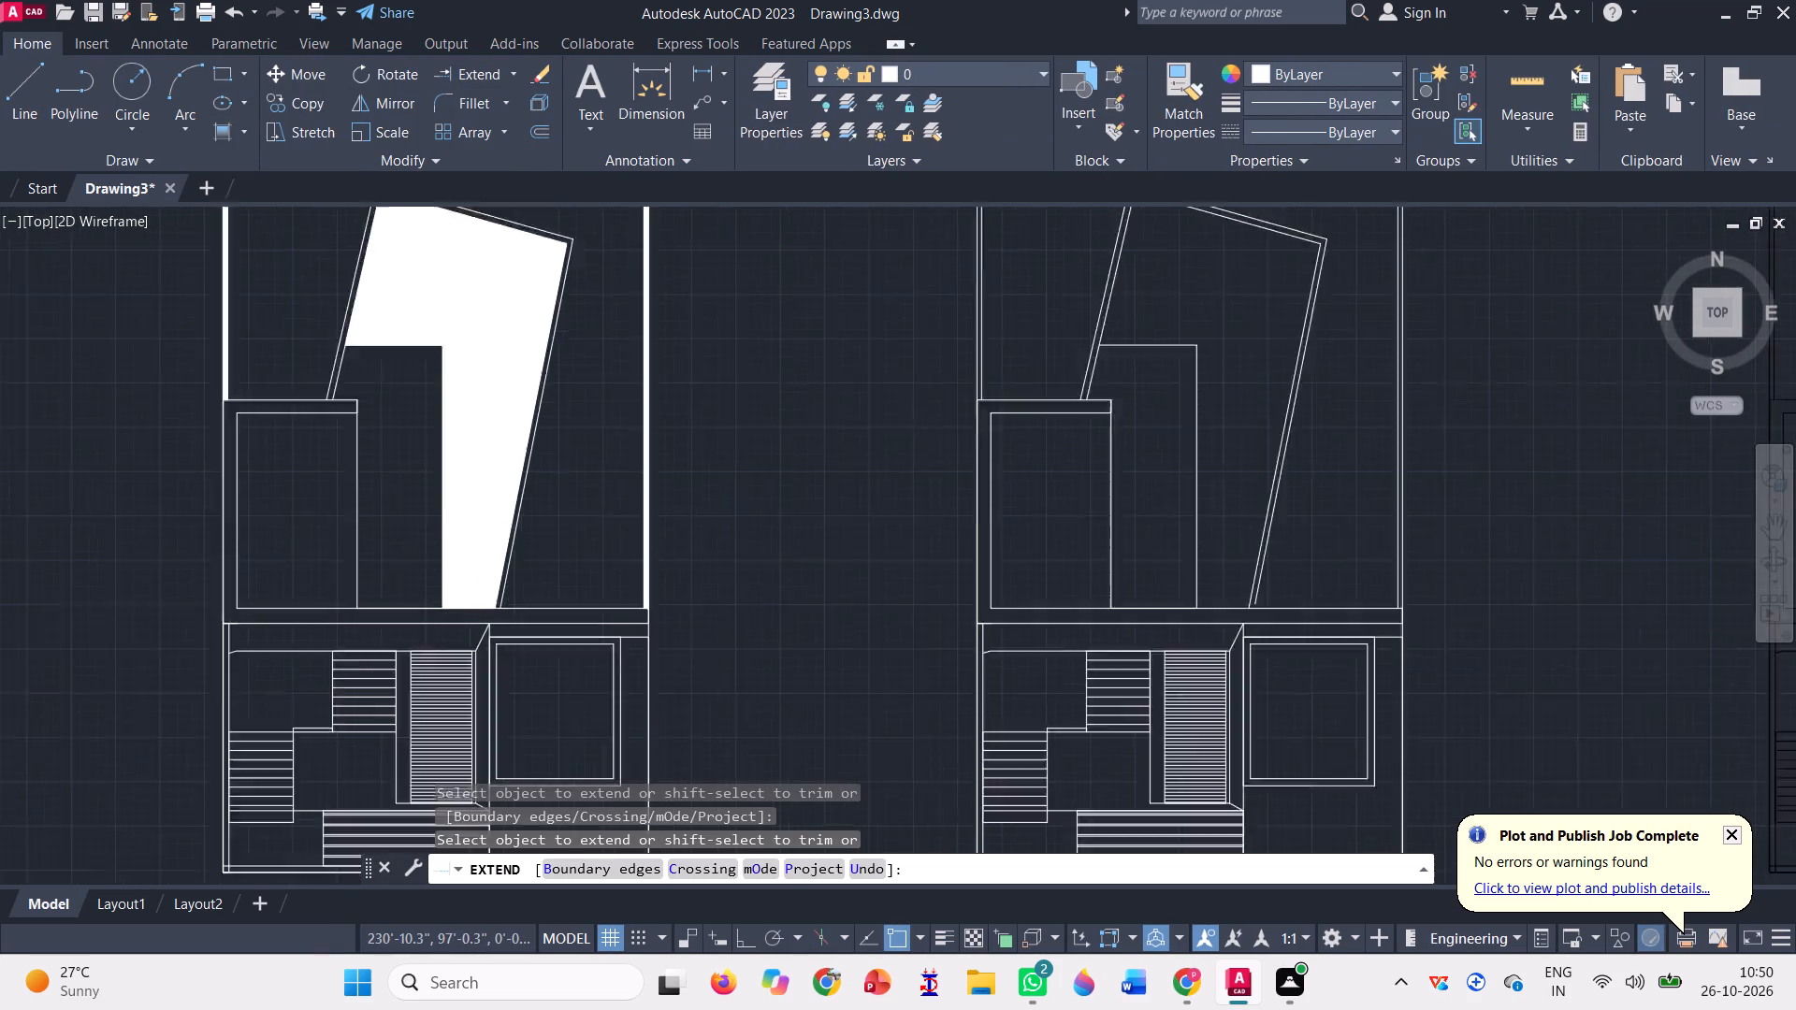
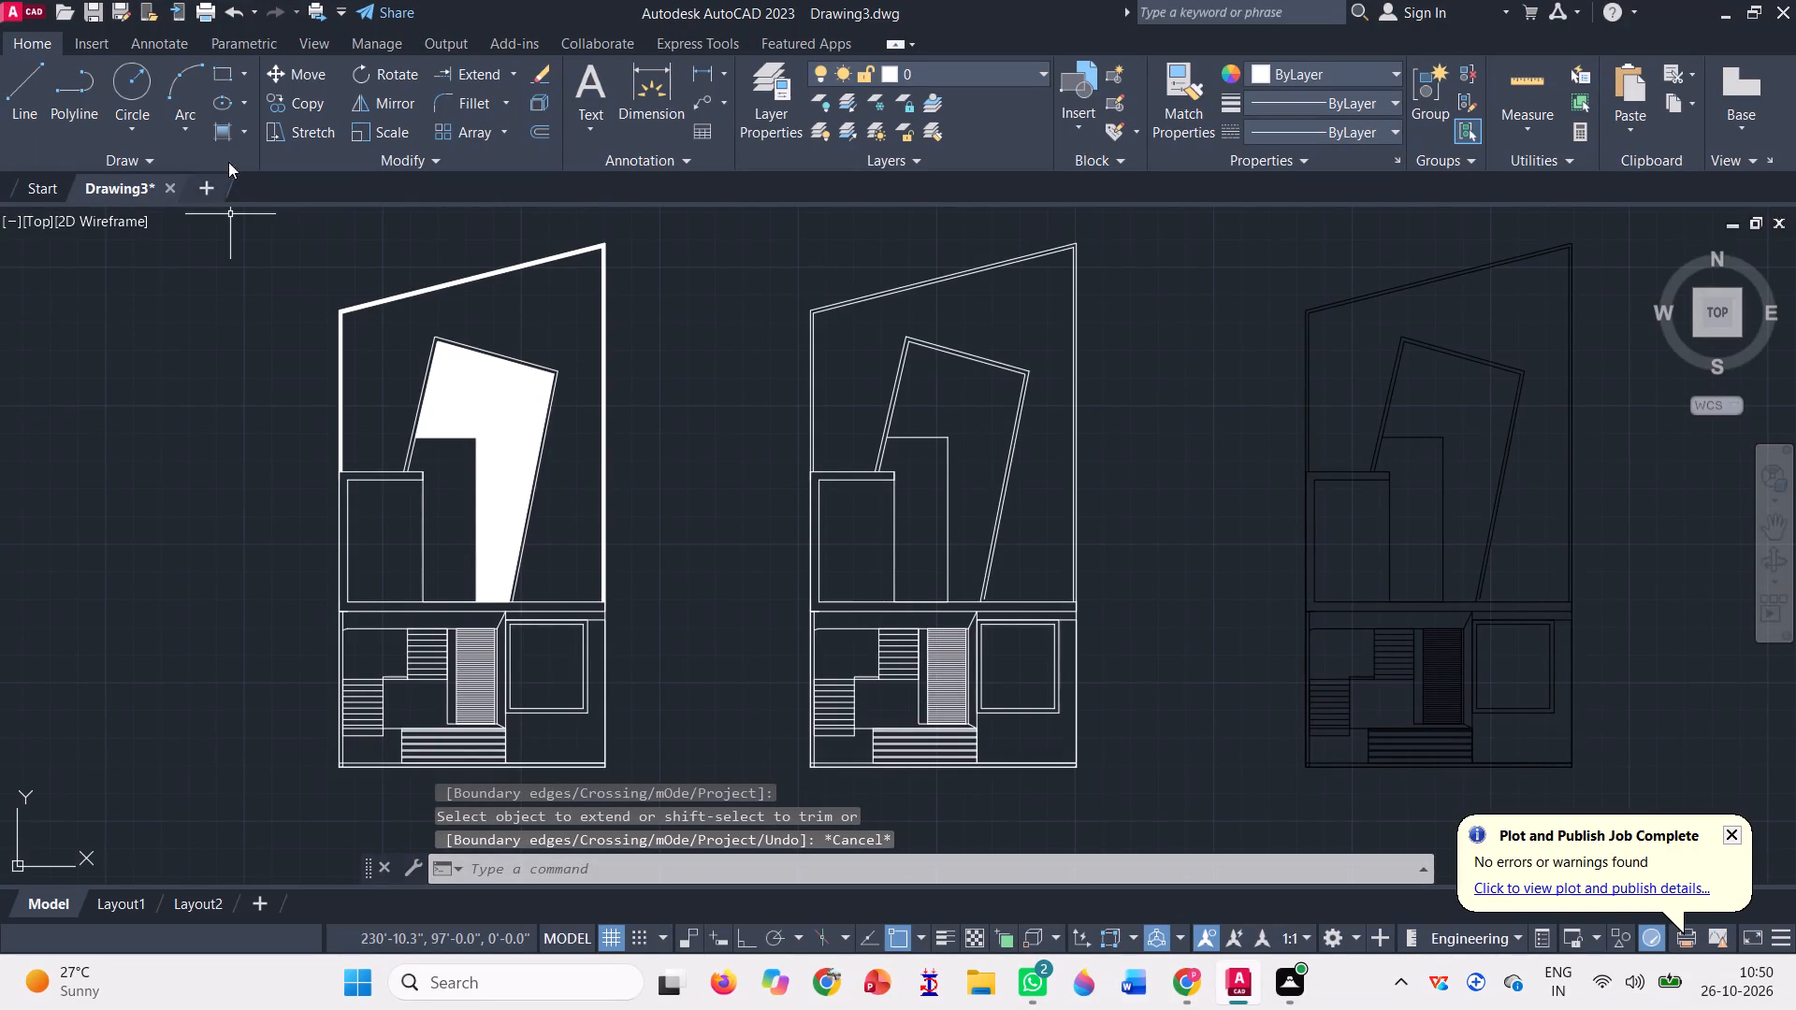
Start a hatch with the SOLID pattern and try picking inside the original layout's slanted double-line wall at its northeast corner.
{"action": "left_click", "coordinate": [211, 134]}
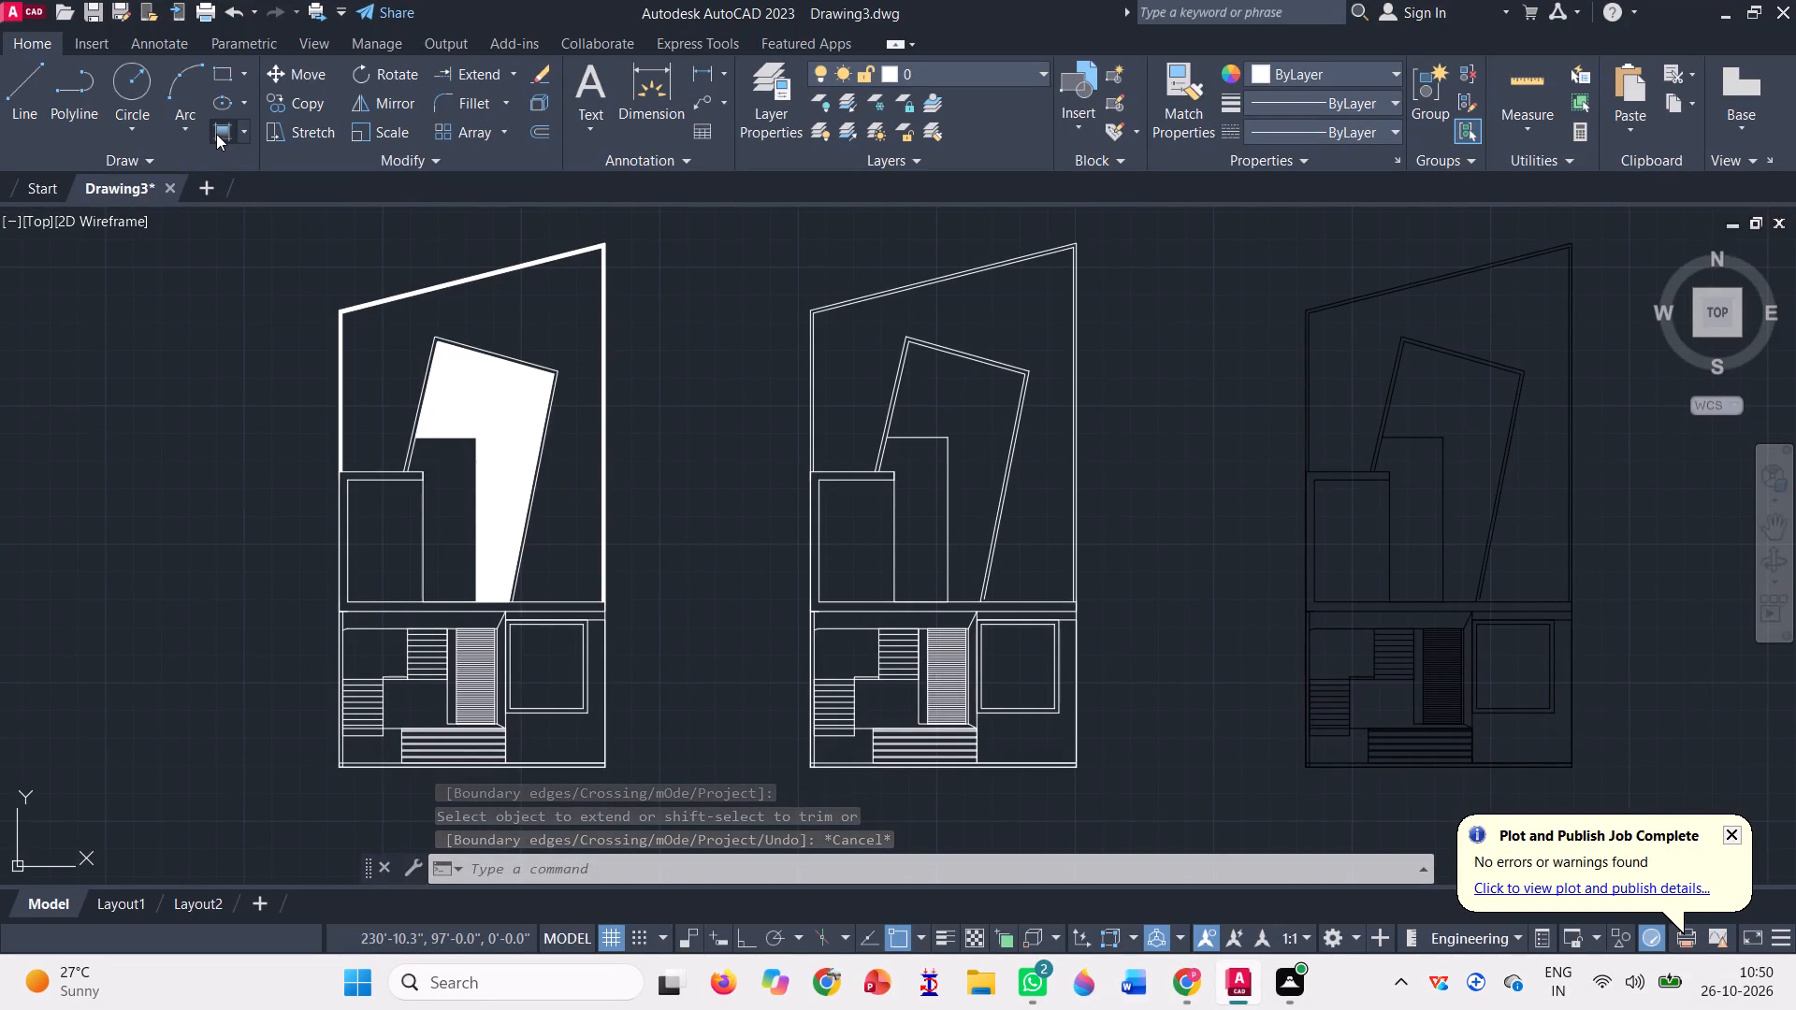
{"action": "left_click", "coordinate": [216, 134]}
{"action": "scroll", "coordinate": [196, 82], "scroll_direction": "up", "scroll_amount": 3}
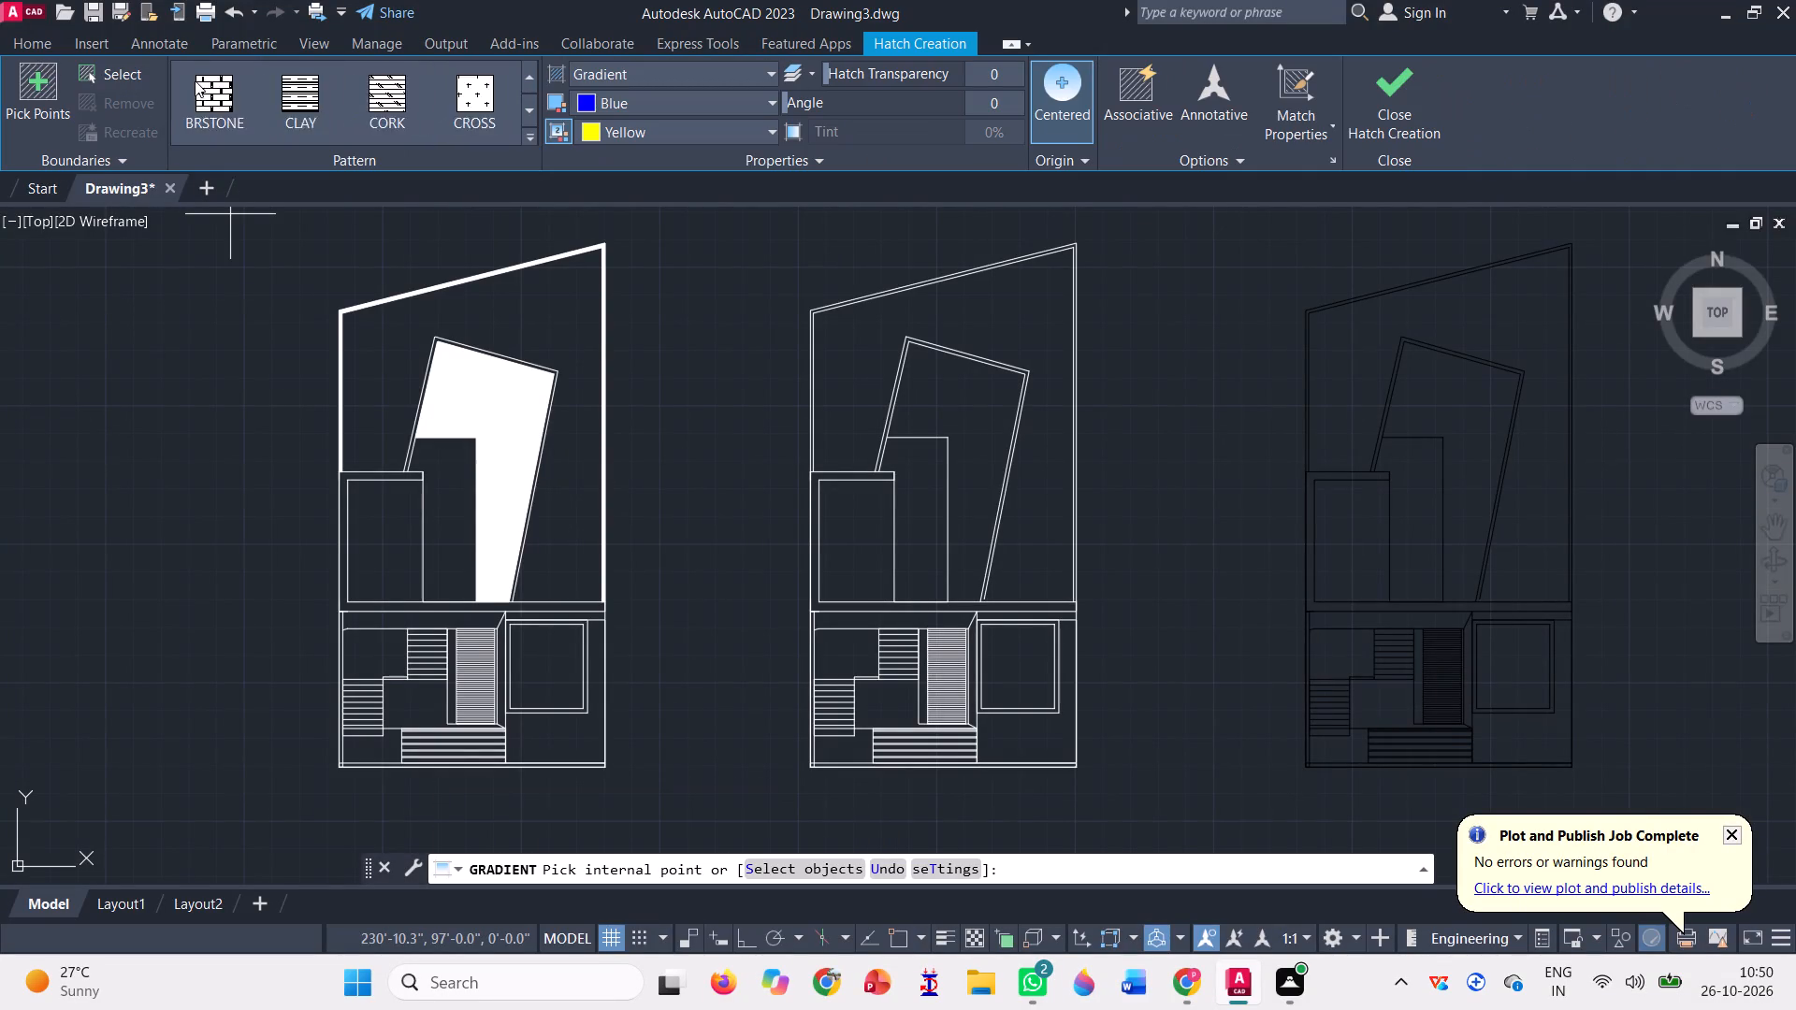
{"action": "scroll", "coordinate": [195, 80], "scroll_direction": "up", "scroll_amount": 9}
{"action": "left_click", "coordinate": [203, 94]}
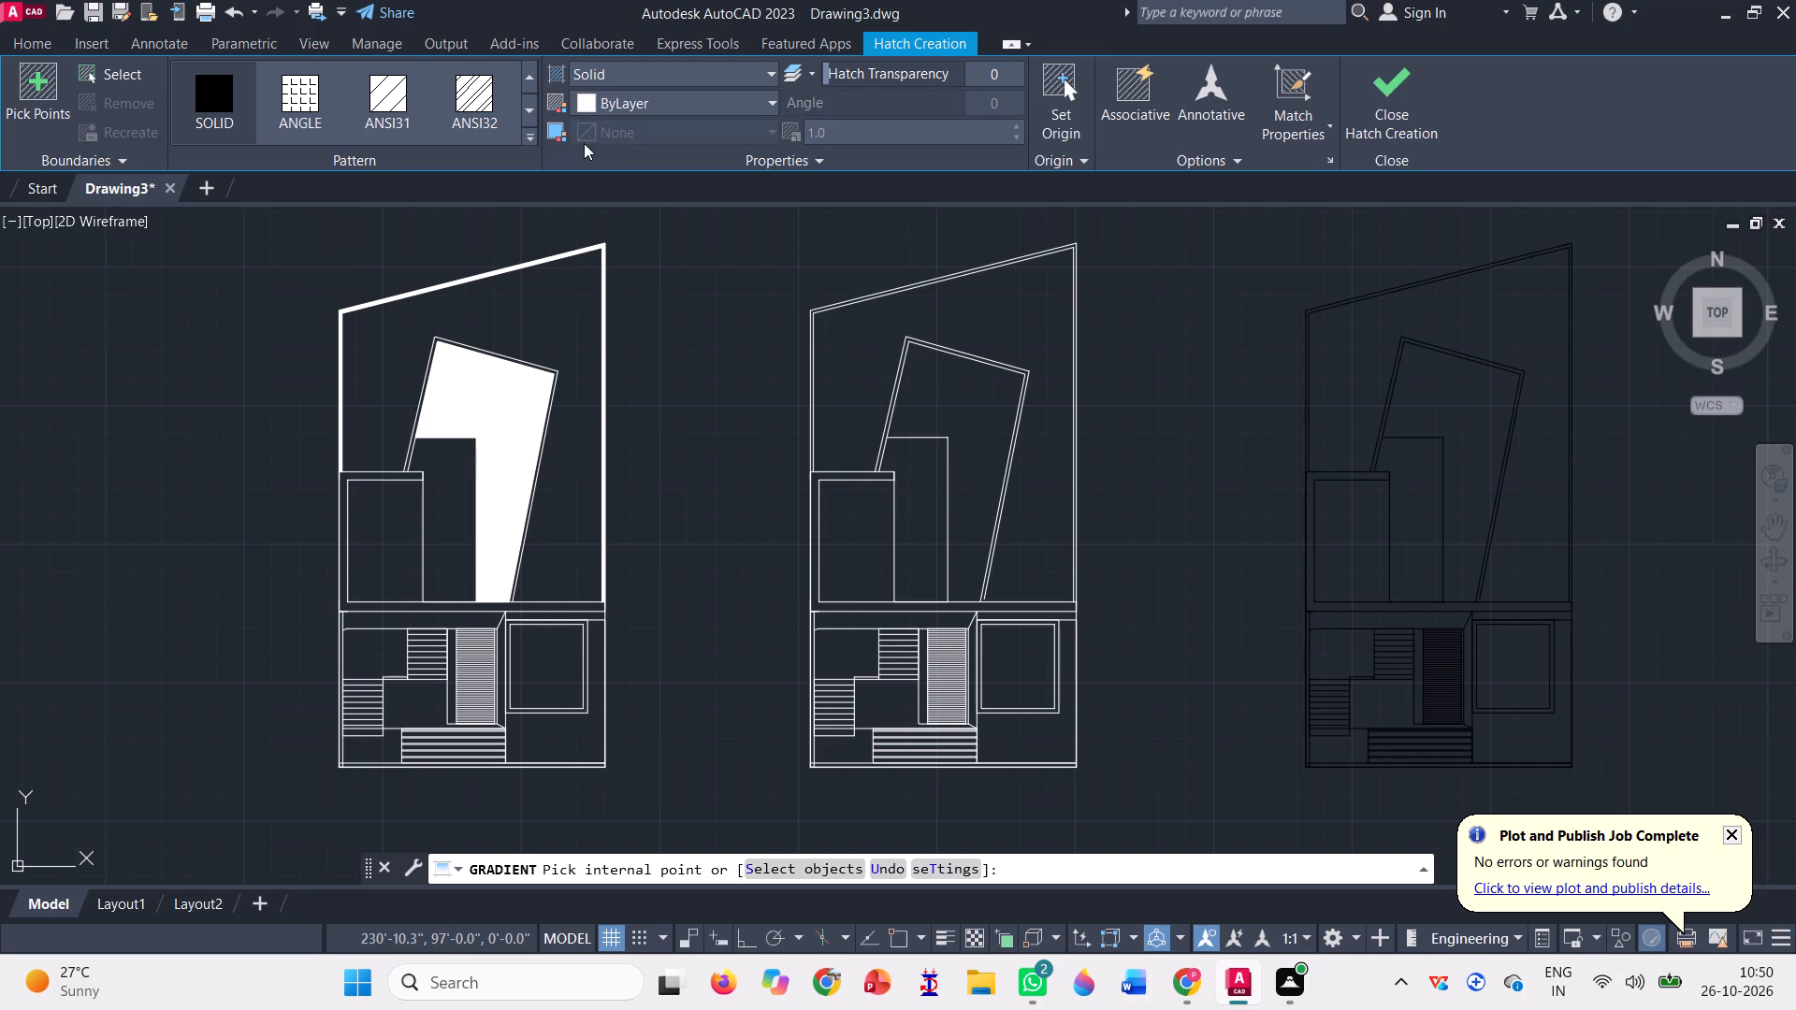
{"action": "scroll", "coordinate": [563, 369], "scroll_direction": "up", "scroll_amount": 5}
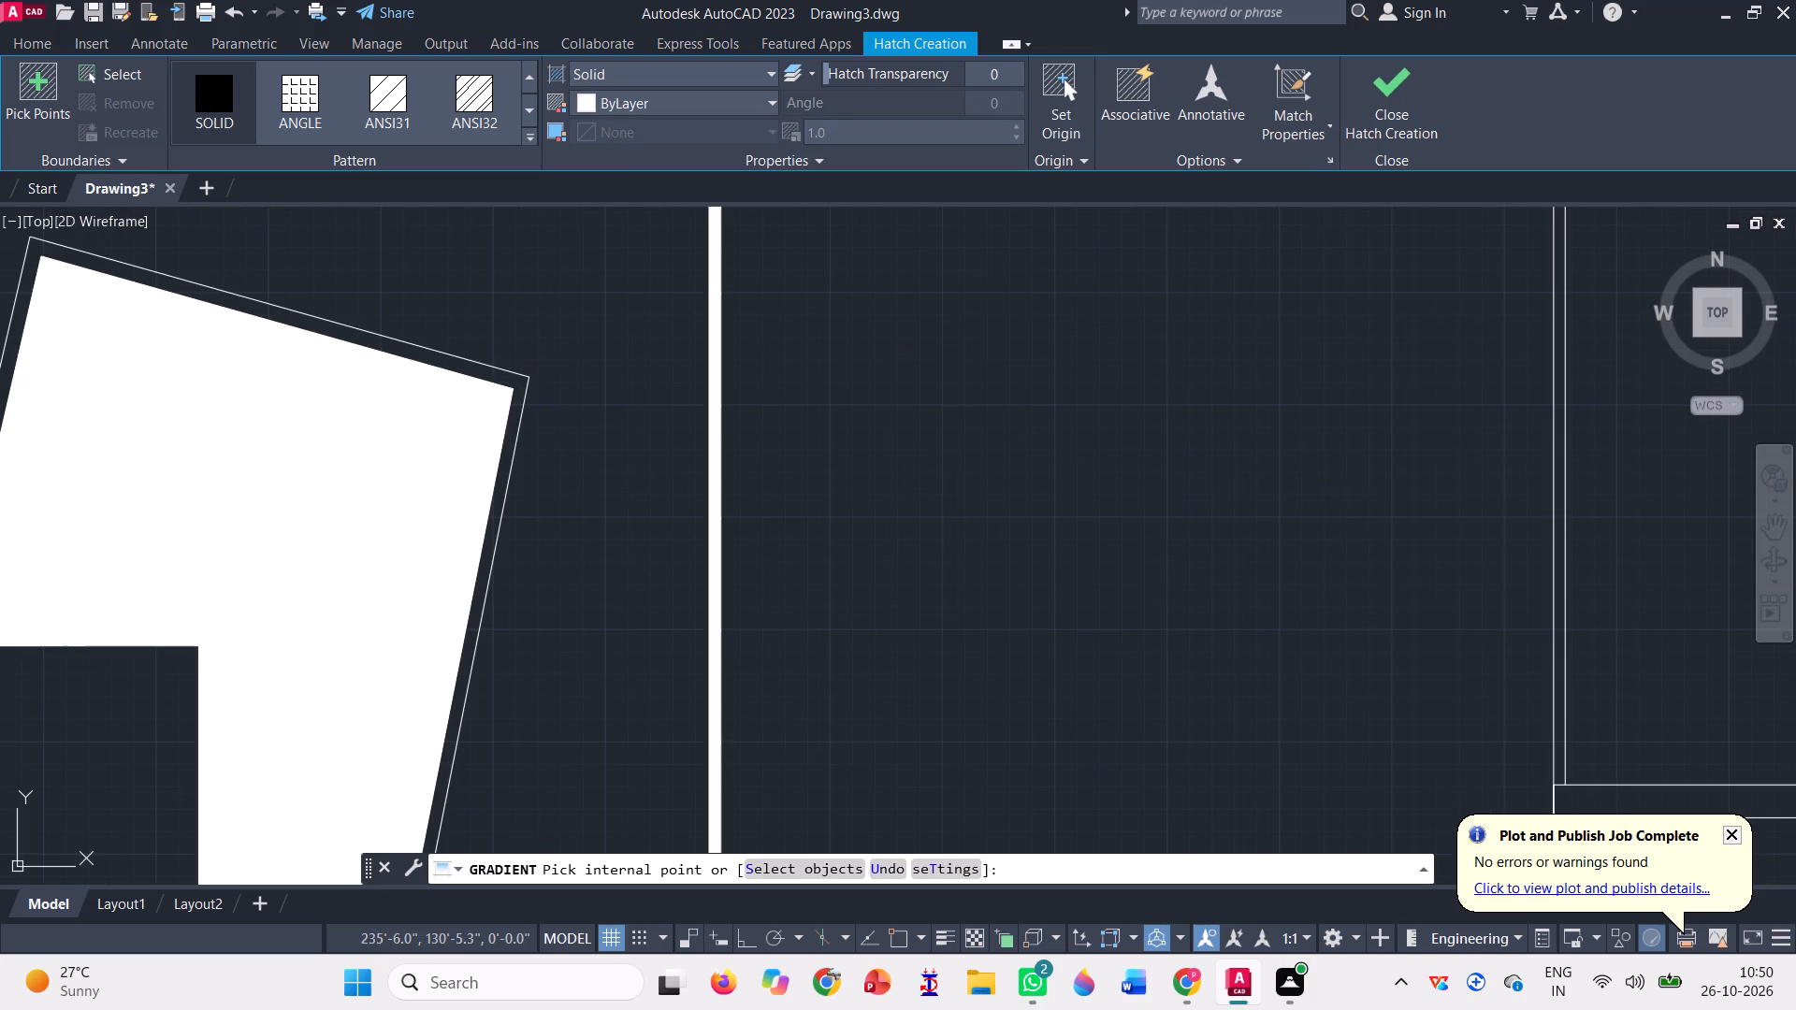
{"action": "scroll", "coordinate": [558, 369], "scroll_direction": "up", "scroll_amount": 2}
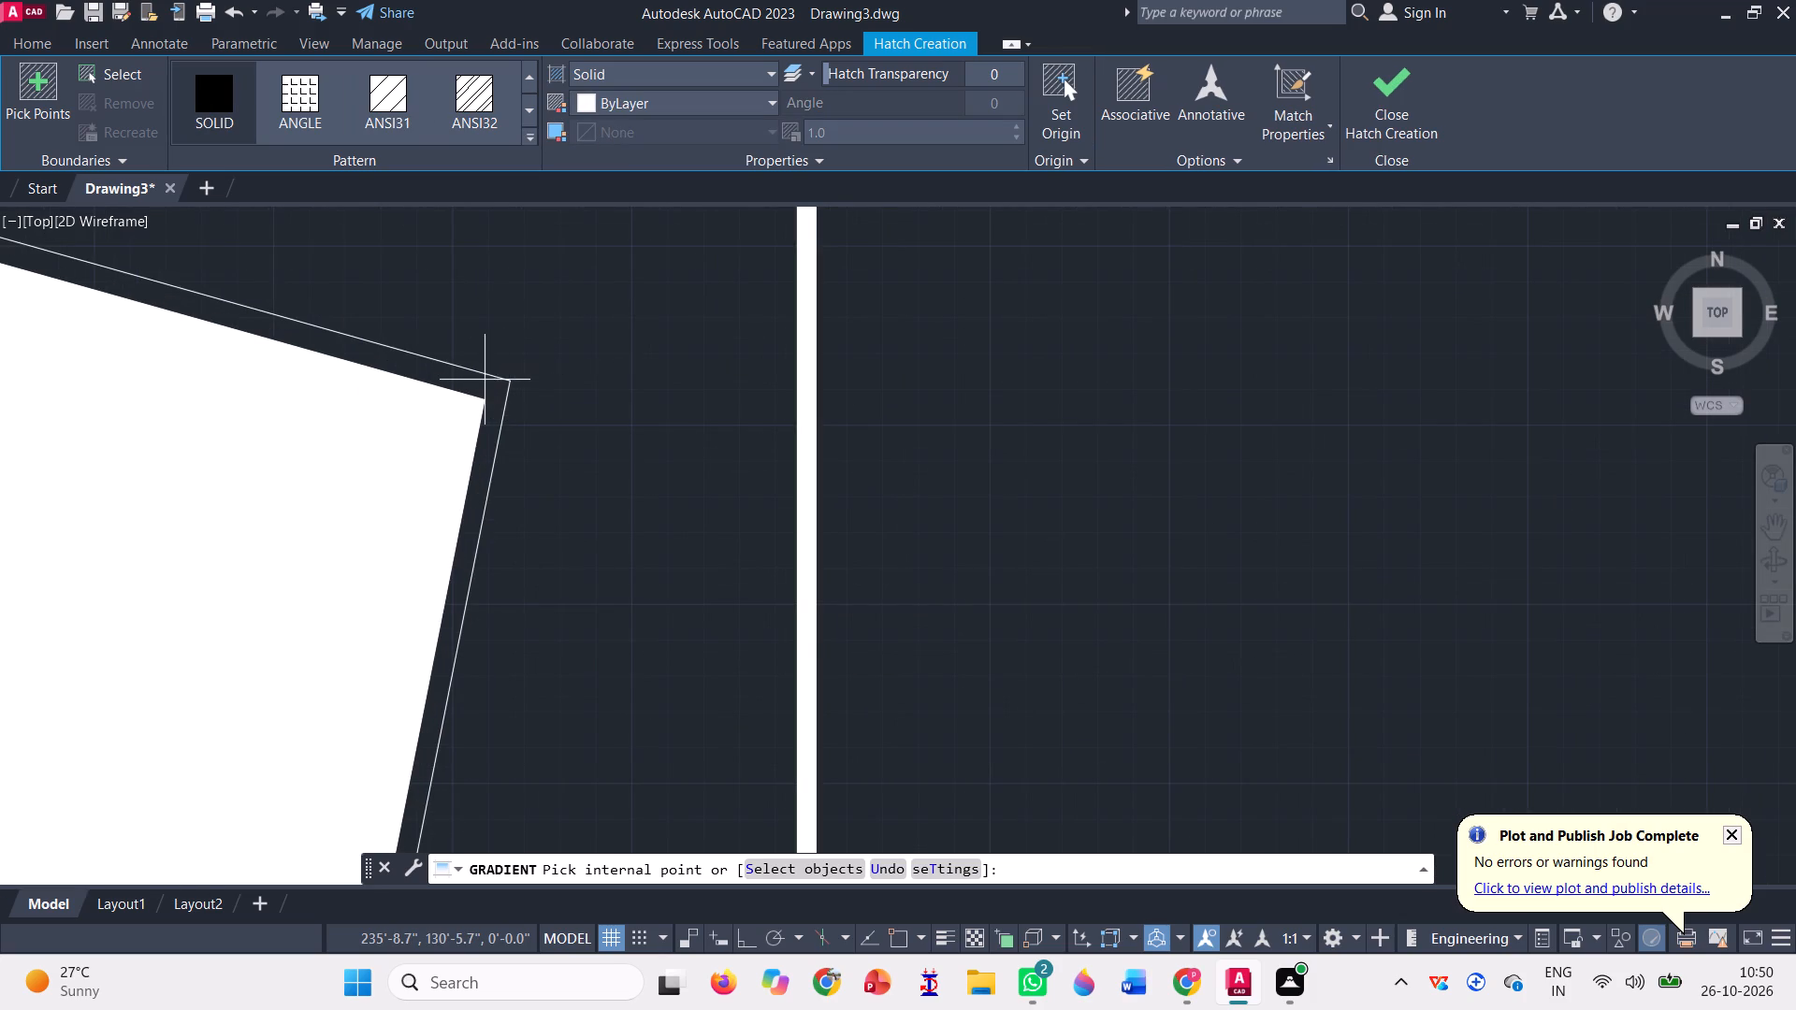
{"action": "left_click", "coordinate": [485, 381]}
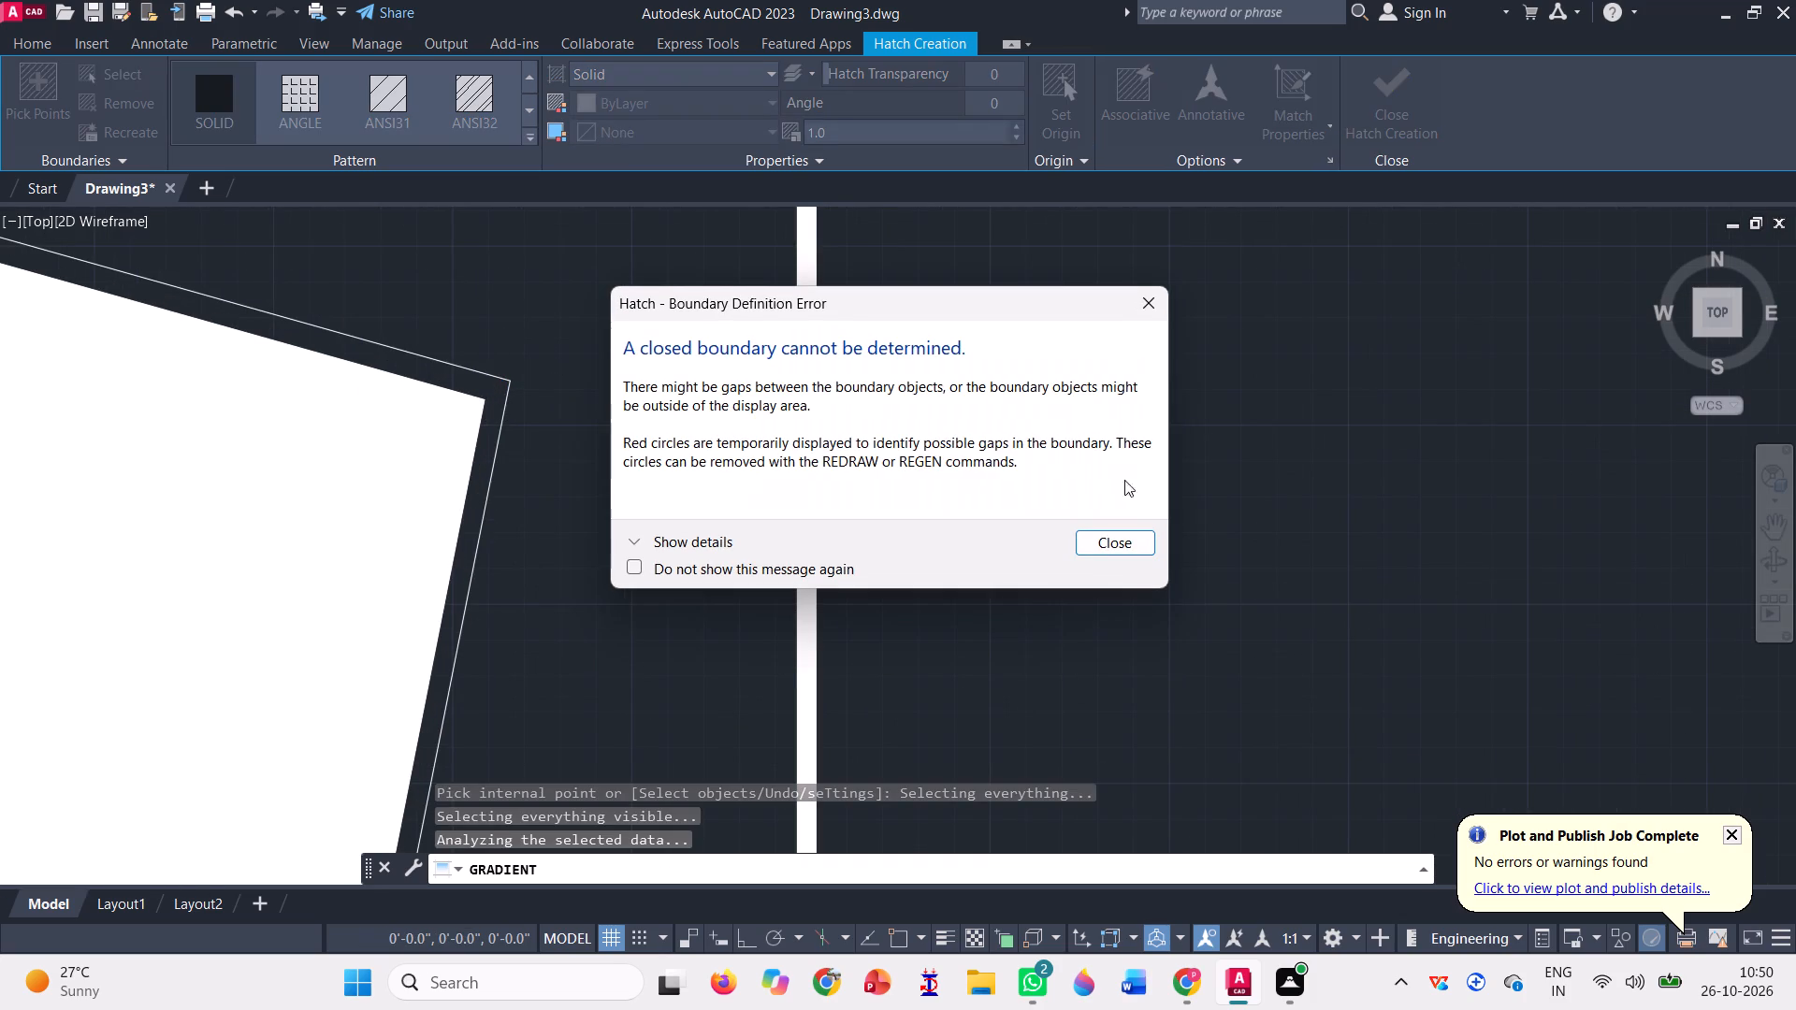
{"action": "left_click_drag", "start_coordinate": [1103, 548], "coordinate": [1097, 539]}
{"action": "scroll", "coordinate": [731, 396], "scroll_direction": "down", "scroll_amount": 7}
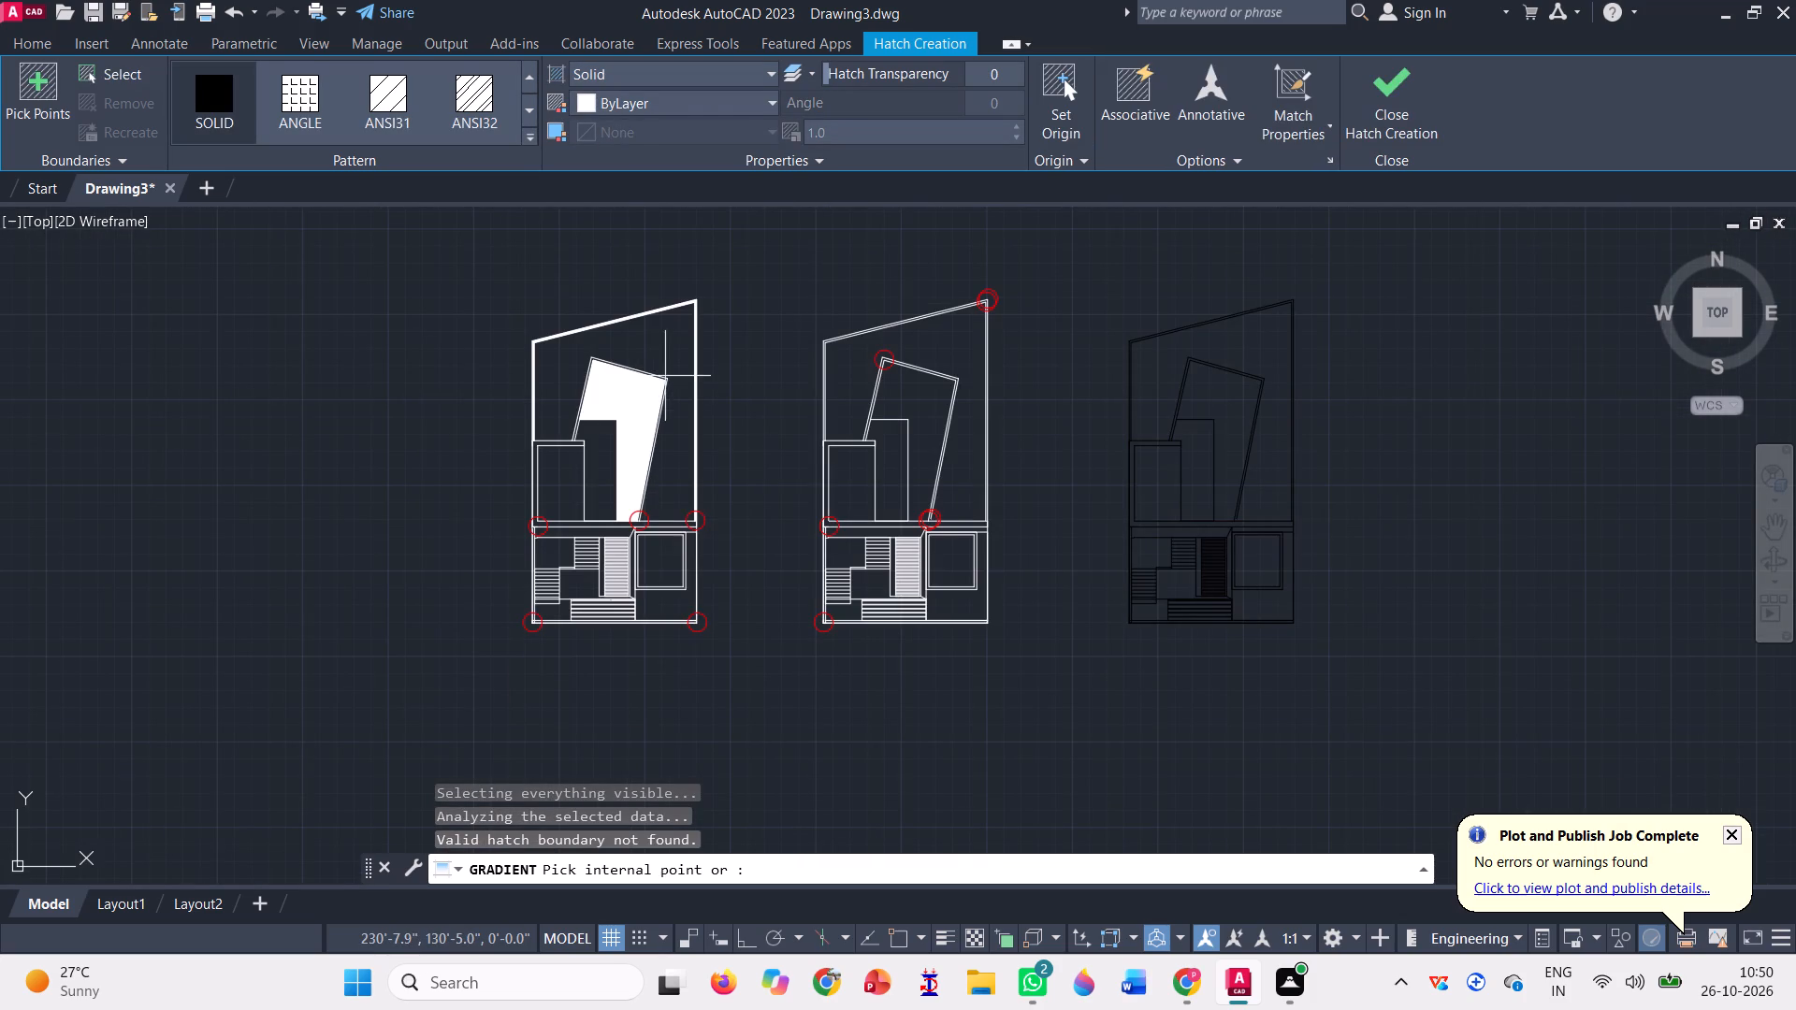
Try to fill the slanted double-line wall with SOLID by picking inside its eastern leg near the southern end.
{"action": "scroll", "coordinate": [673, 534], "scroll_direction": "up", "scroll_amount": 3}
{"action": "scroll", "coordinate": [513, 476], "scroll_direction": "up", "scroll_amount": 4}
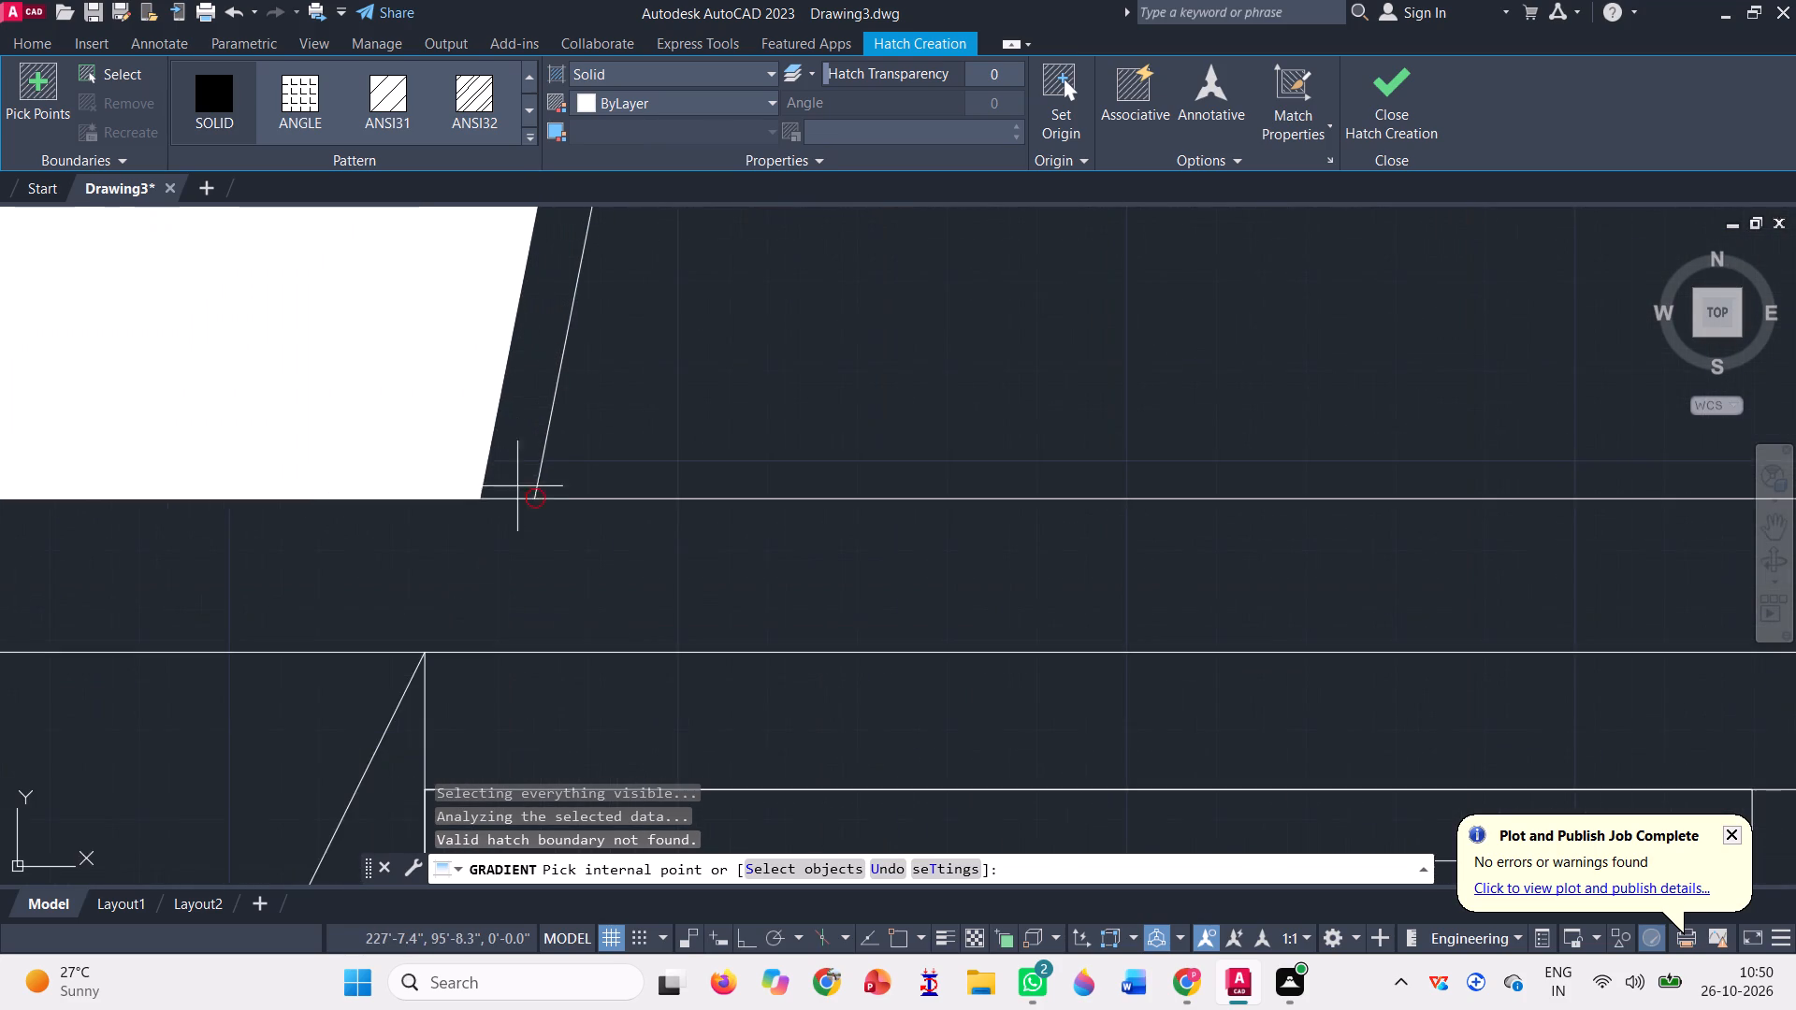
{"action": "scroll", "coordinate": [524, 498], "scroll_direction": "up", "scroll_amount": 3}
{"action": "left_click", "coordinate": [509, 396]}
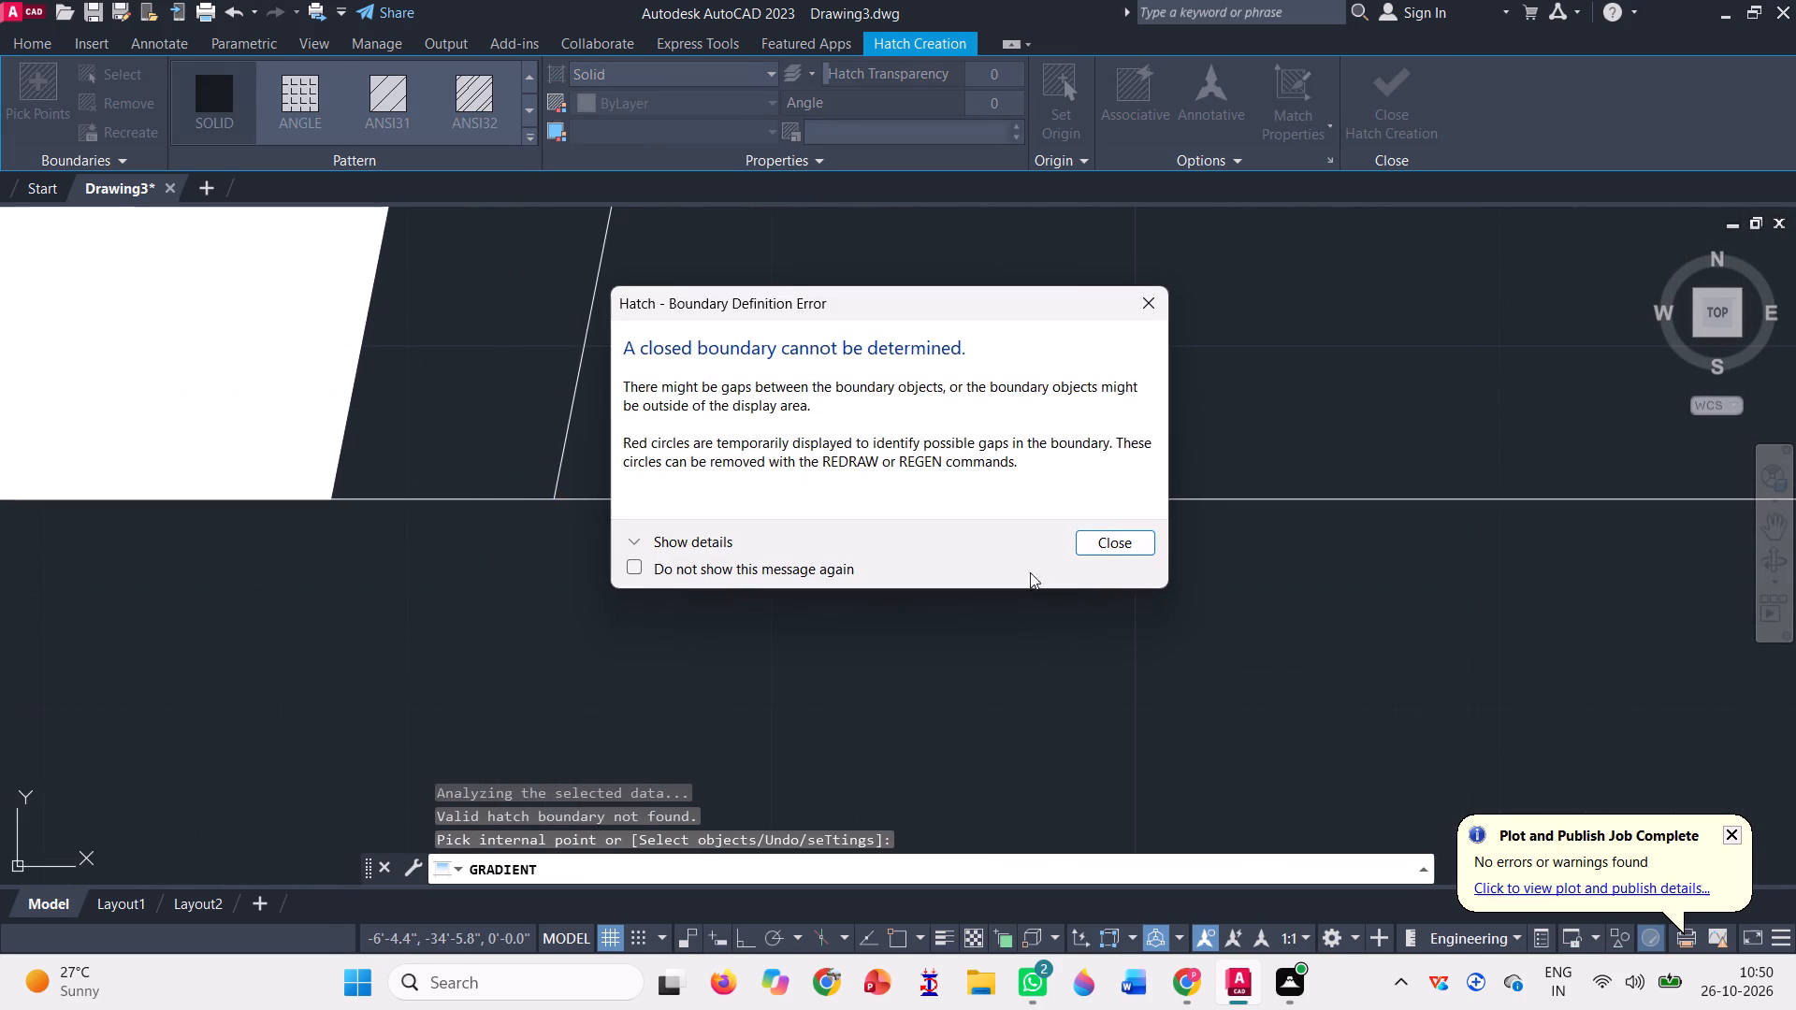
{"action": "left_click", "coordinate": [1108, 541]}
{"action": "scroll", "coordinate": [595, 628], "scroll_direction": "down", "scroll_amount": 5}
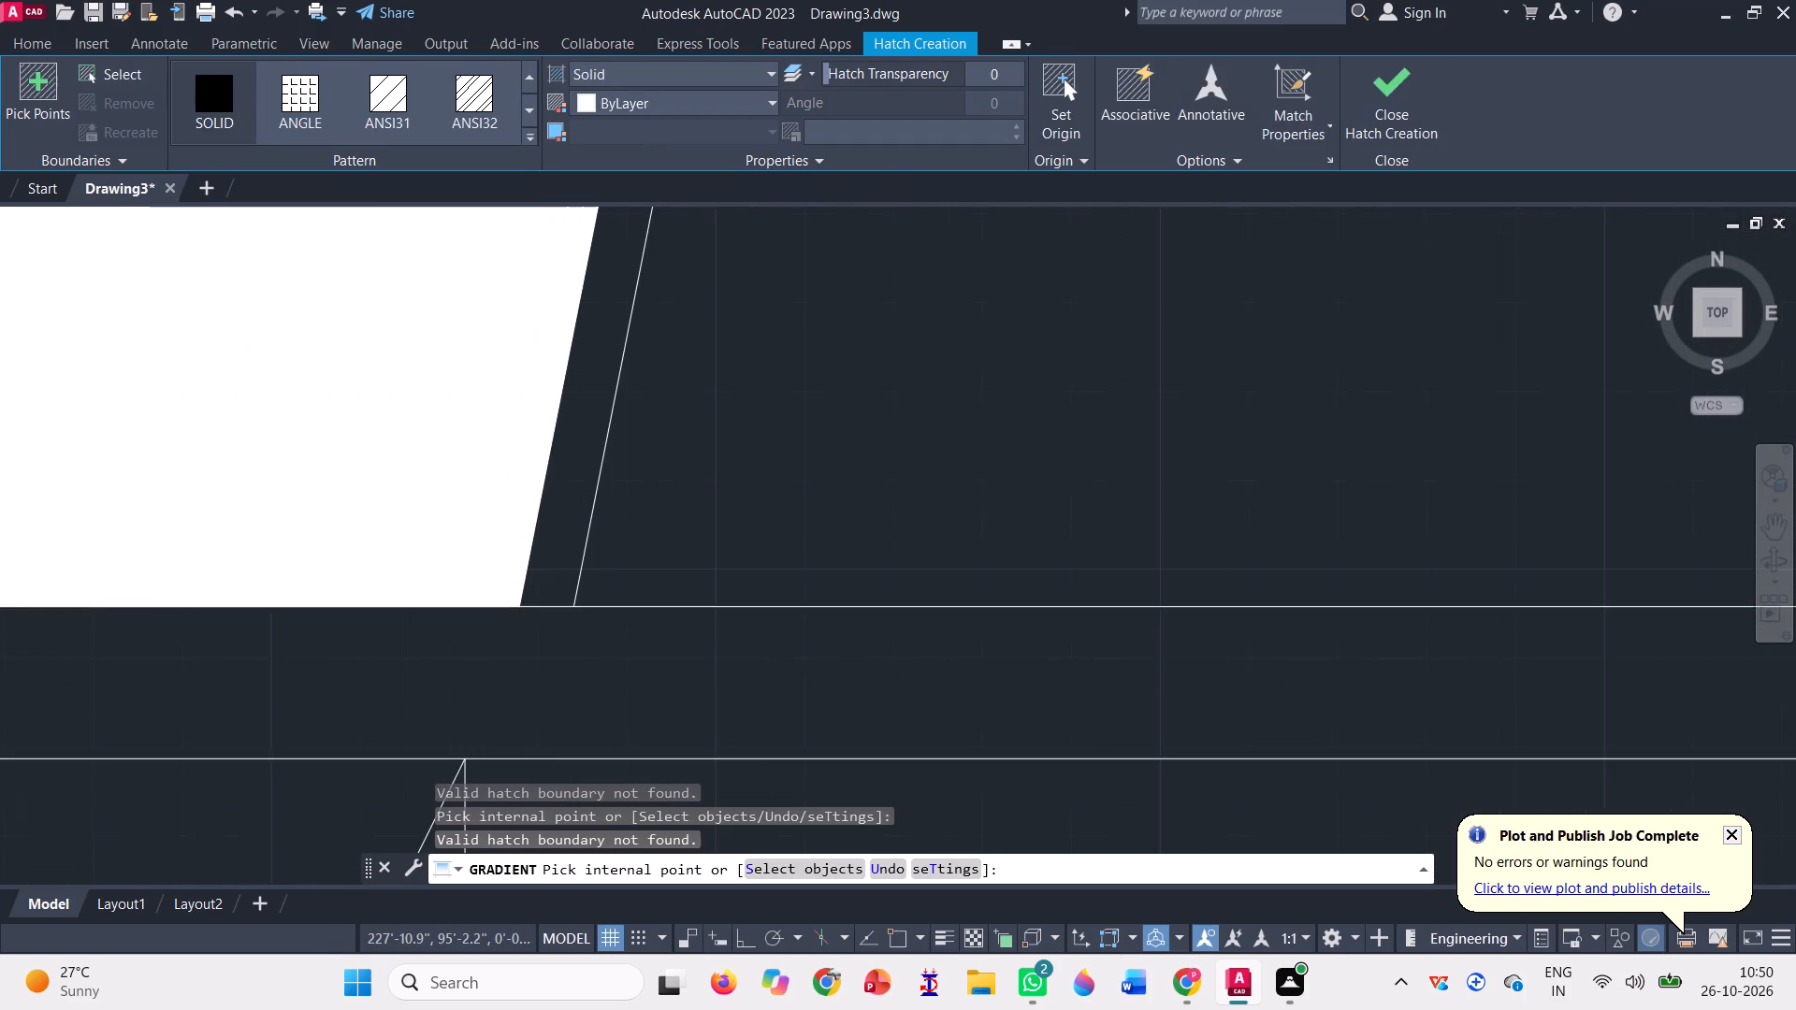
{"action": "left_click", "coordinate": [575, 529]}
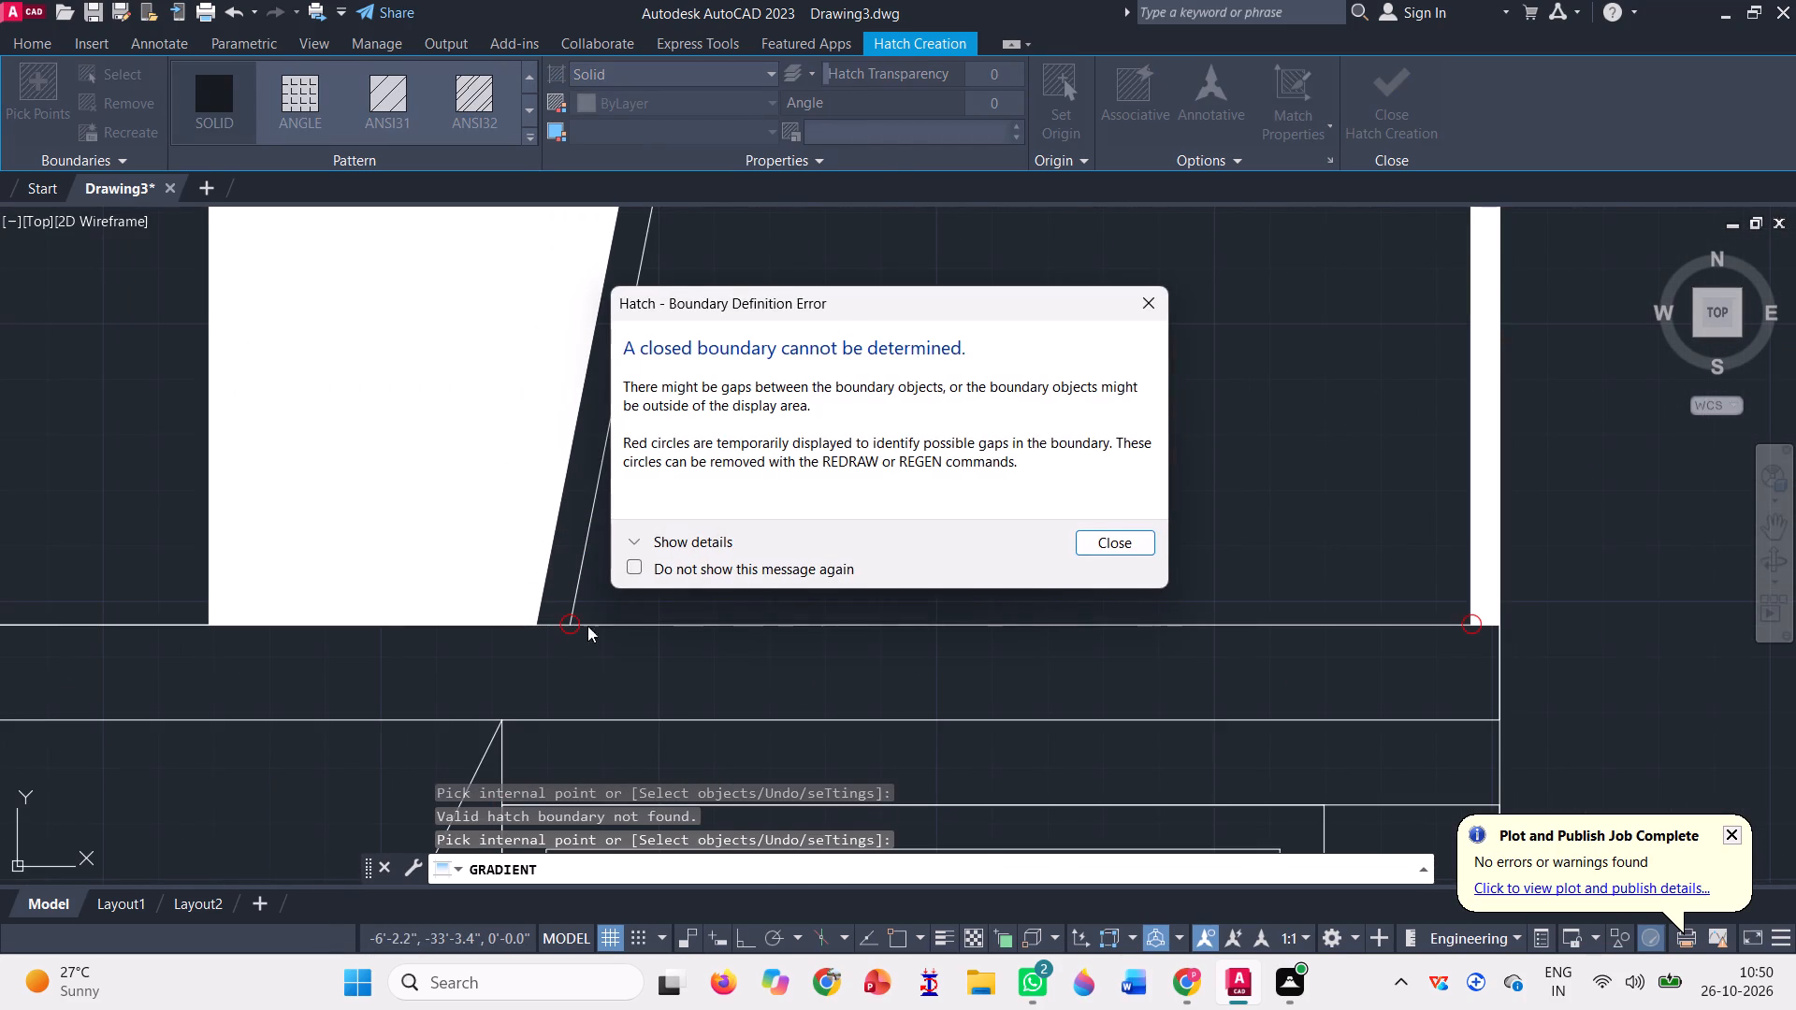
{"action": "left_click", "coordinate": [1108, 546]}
Fill the original layout's slanted double-line wall with SOLID, picking inside the southern end of its western leg.
{"action": "scroll", "coordinate": [517, 713], "scroll_direction": "down", "scroll_amount": 2}
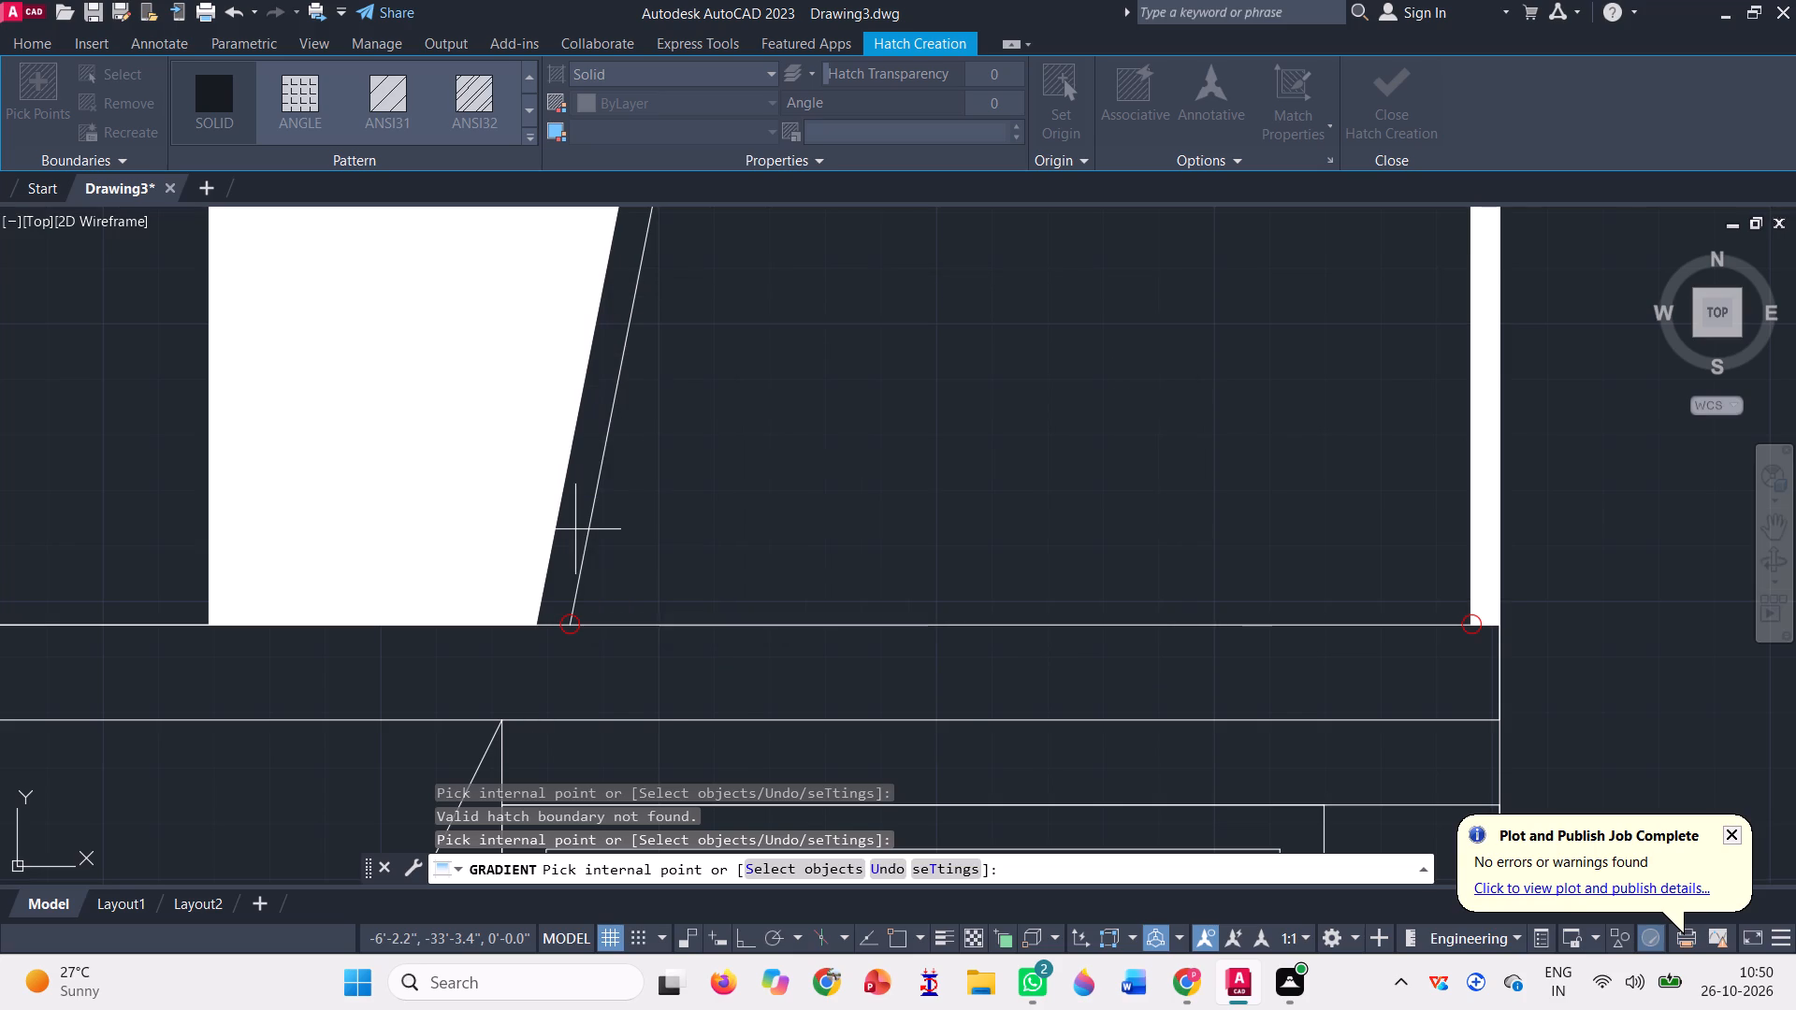
{"action": "scroll", "coordinate": [517, 713], "scroll_direction": "down", "scroll_amount": 3}
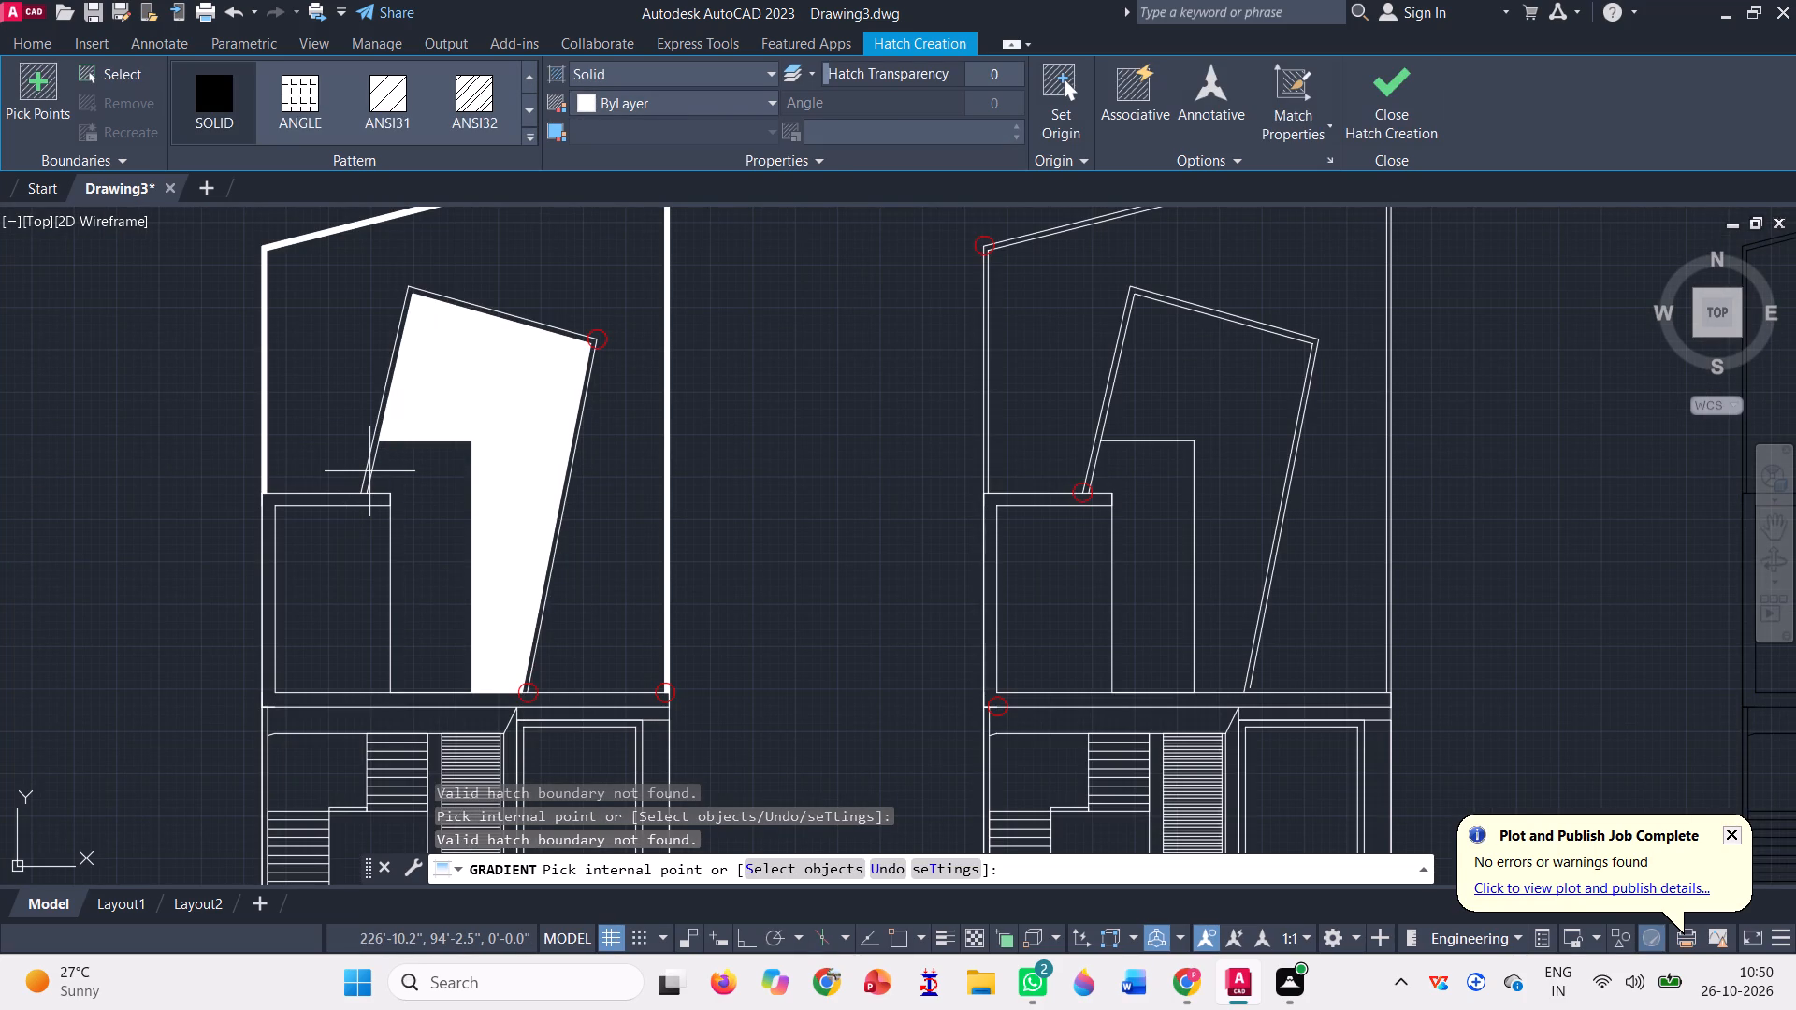
{"action": "left_click", "coordinate": [369, 469]}
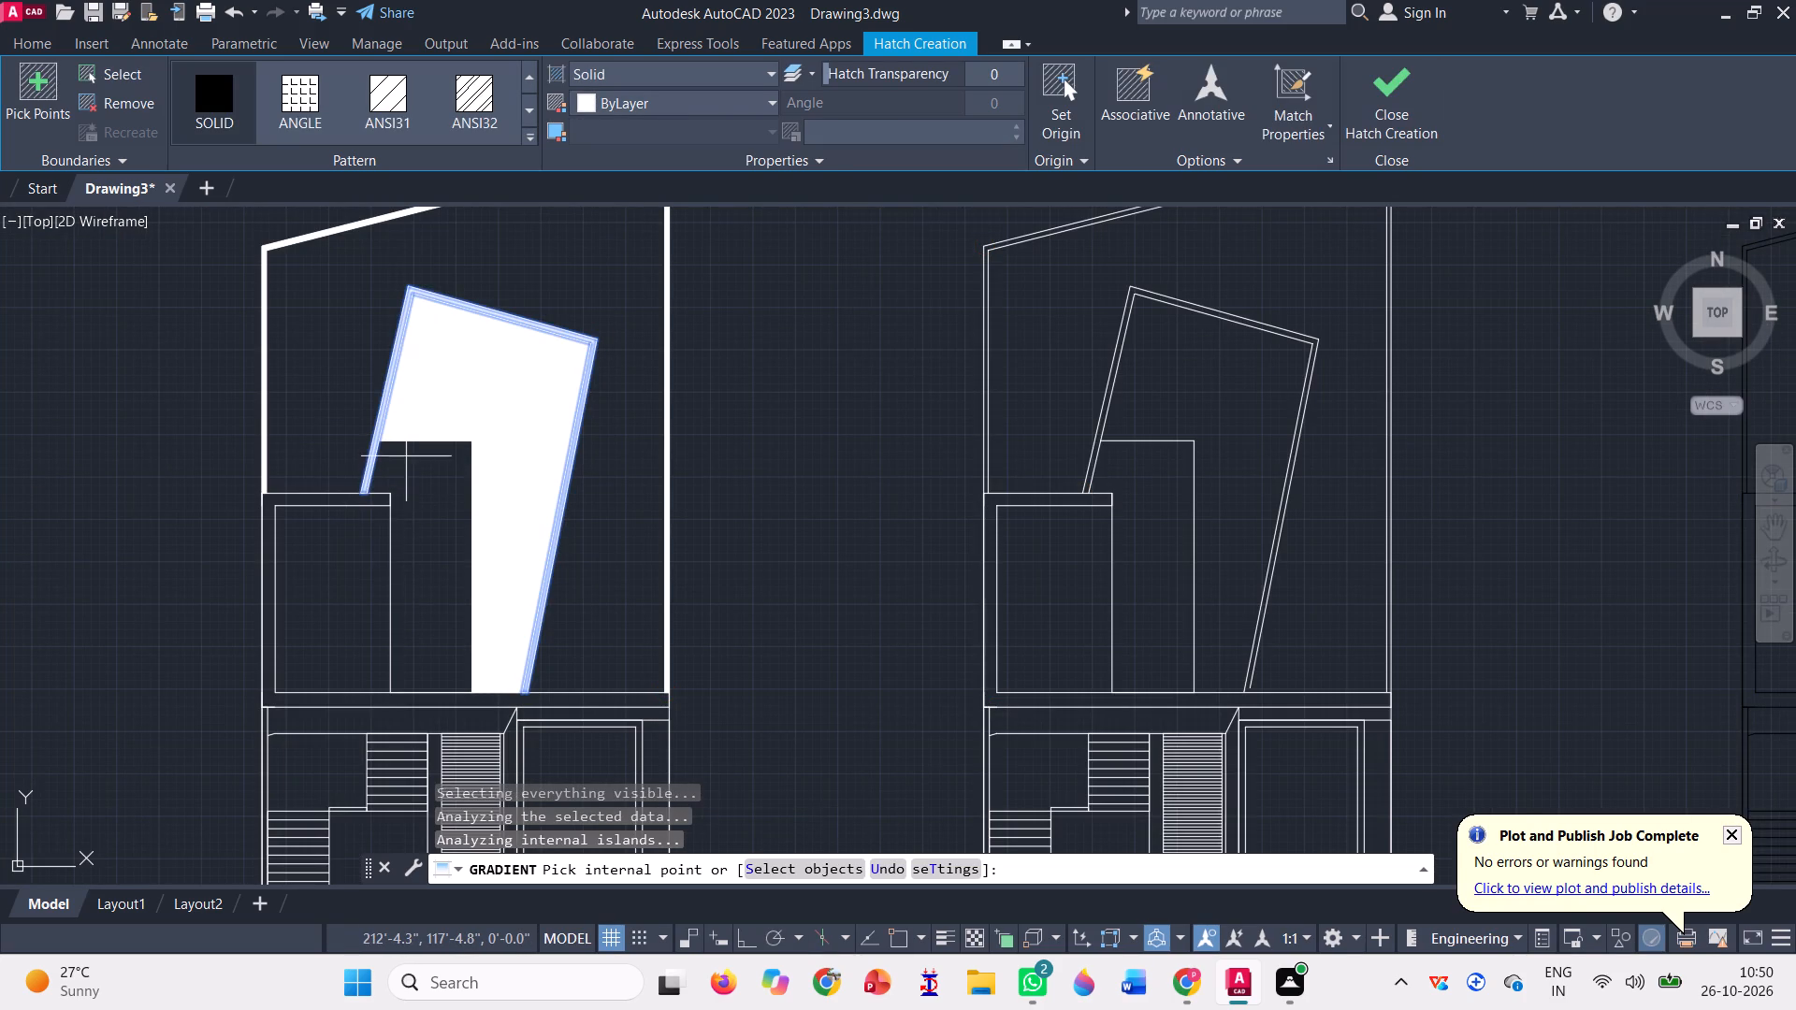
Fill the west boundary wall alongside the original layout's lower stair area with the SOLID hatch.
{"action": "scroll", "coordinate": [406, 455], "scroll_direction": "up", "scroll_amount": 4}
{"action": "scroll", "coordinate": [366, 476], "scroll_direction": "down", "scroll_amount": 3}
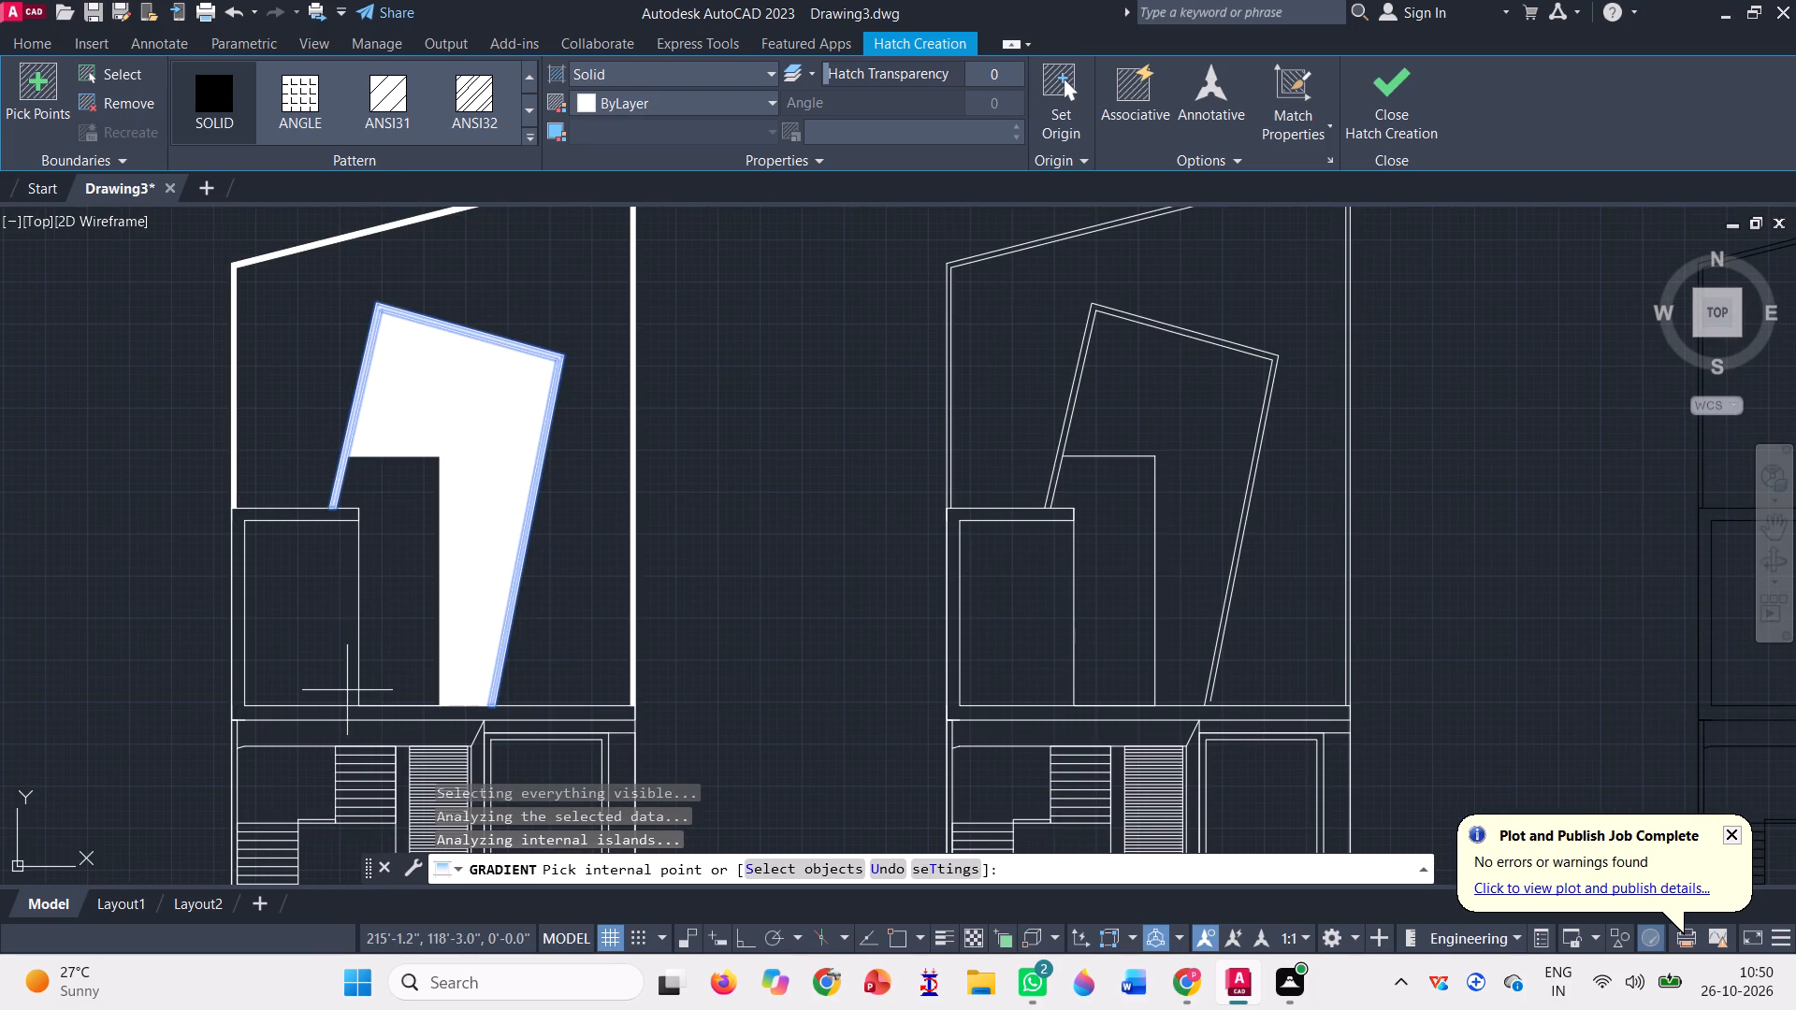
{"action": "scroll", "coordinate": [266, 514], "scroll_direction": "down", "scroll_amount": 1}
{"action": "scroll", "coordinate": [242, 707], "scroll_direction": "up", "scroll_amount": 3}
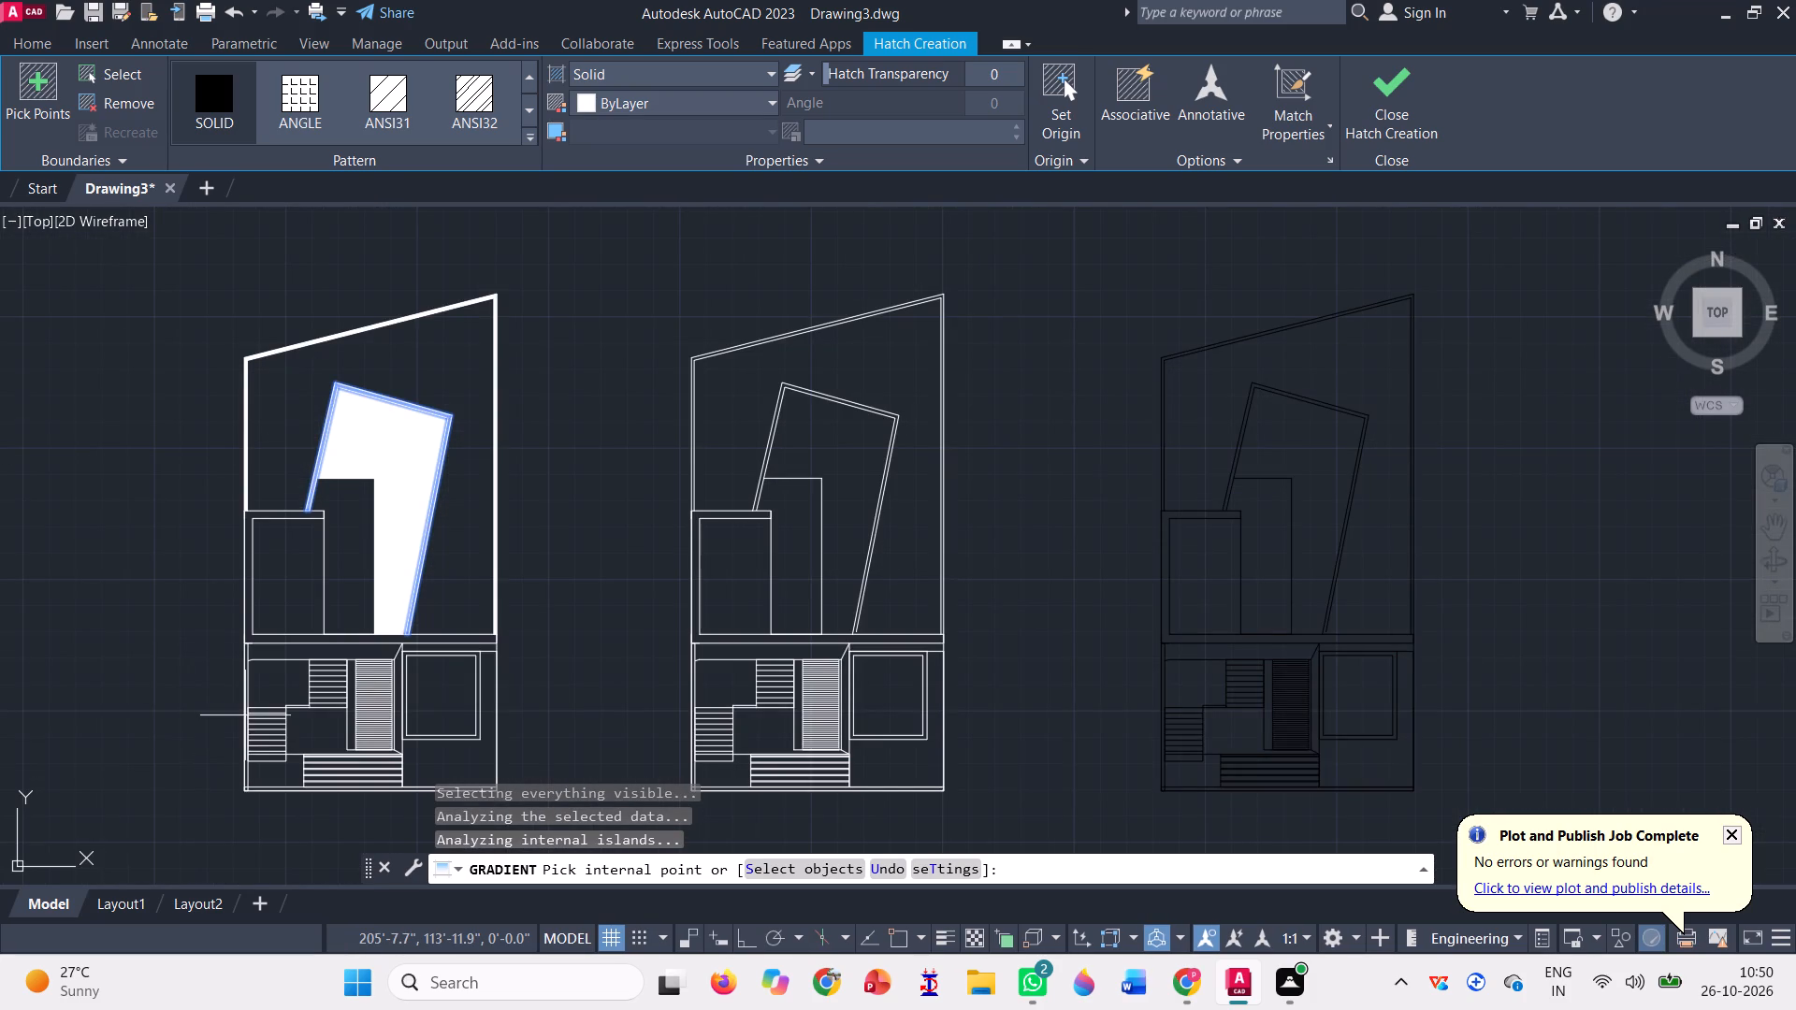
{"action": "scroll", "coordinate": [246, 660], "scroll_direction": "up", "scroll_amount": 4}
{"action": "left_click", "coordinate": [225, 642]}
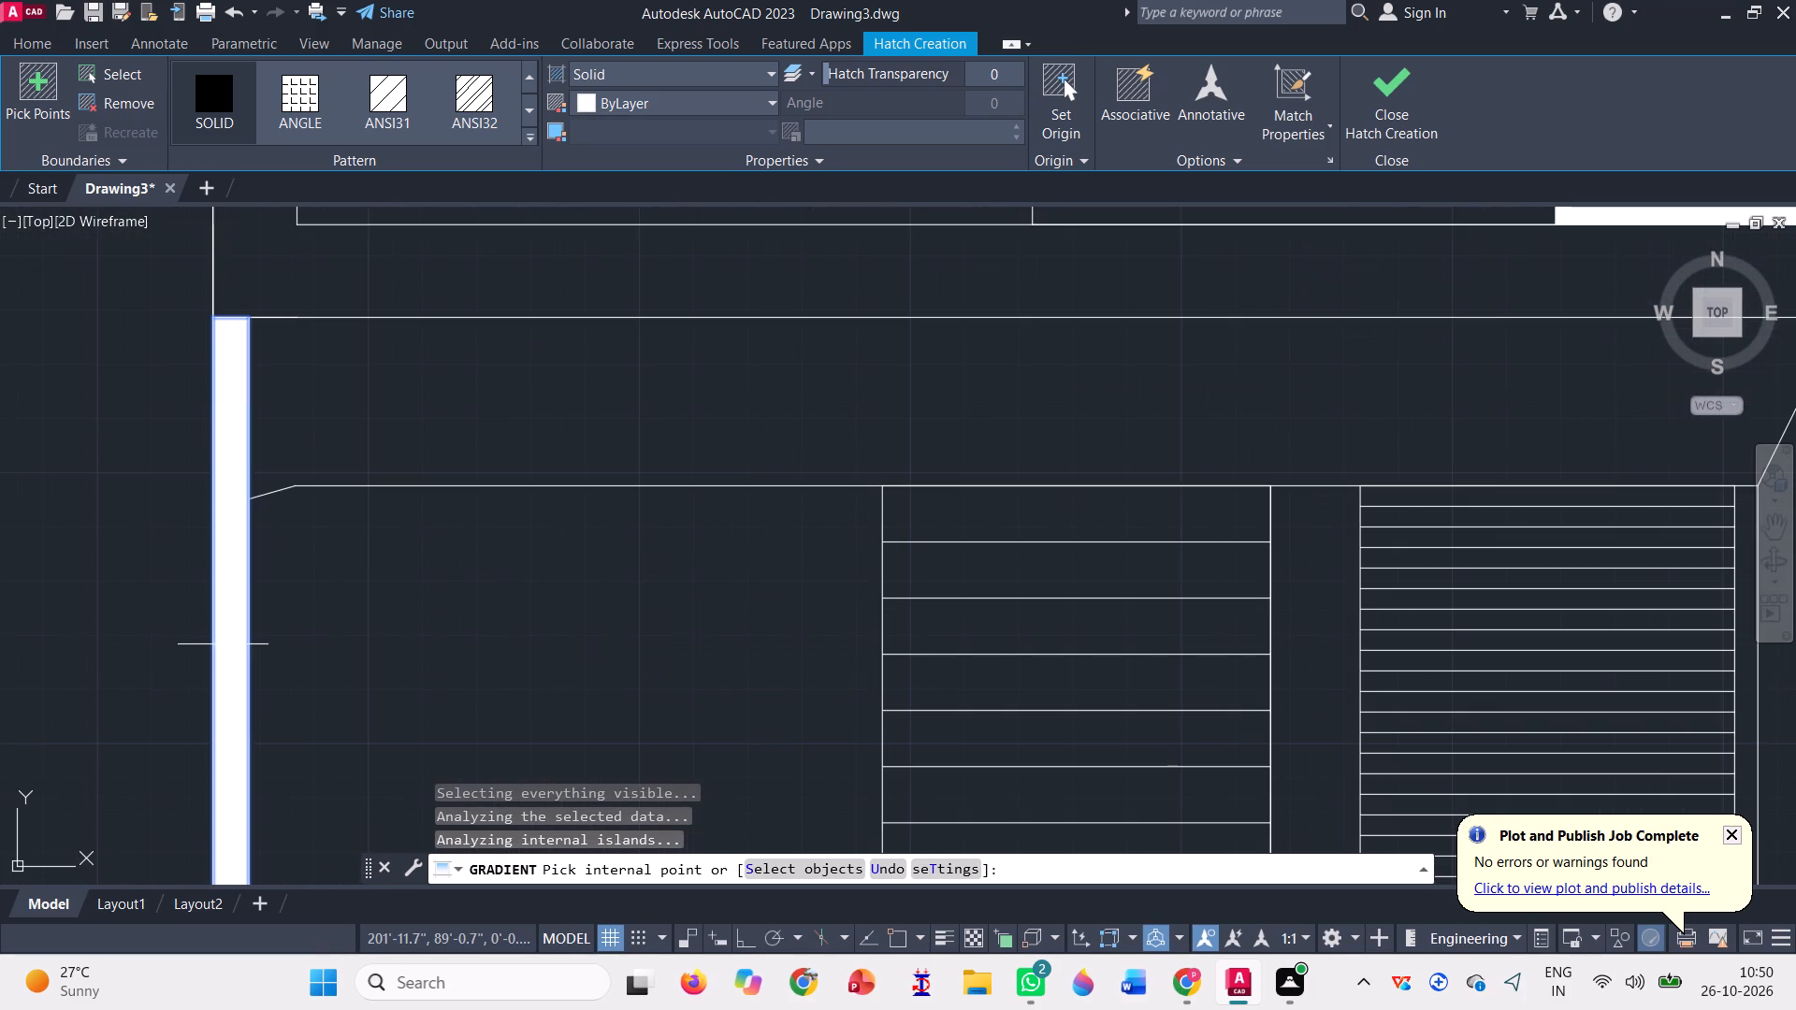
Fill the narrow rectangular strip at the southern end of the original layout's west staircase with SOLID.
{"action": "scroll", "coordinate": [224, 642], "scroll_direction": "down", "scroll_amount": 6}
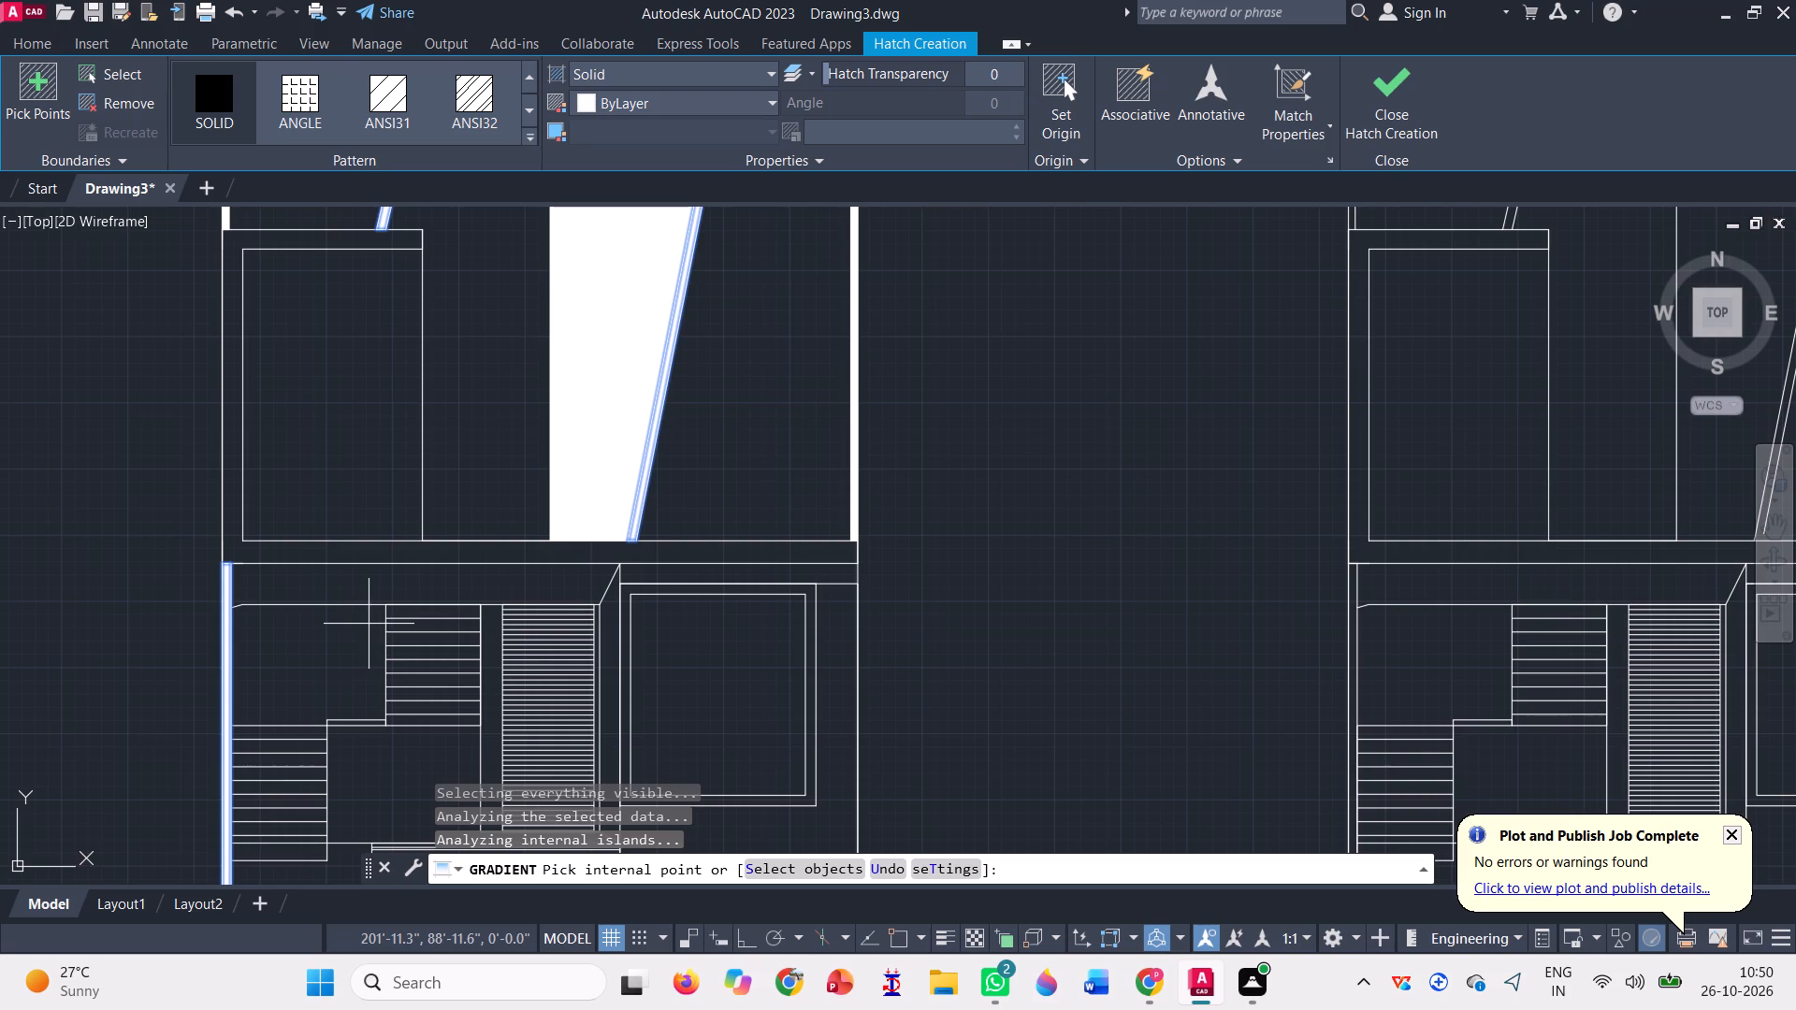
{"action": "scroll", "coordinate": [435, 555], "scroll_direction": "down", "scroll_amount": 1}
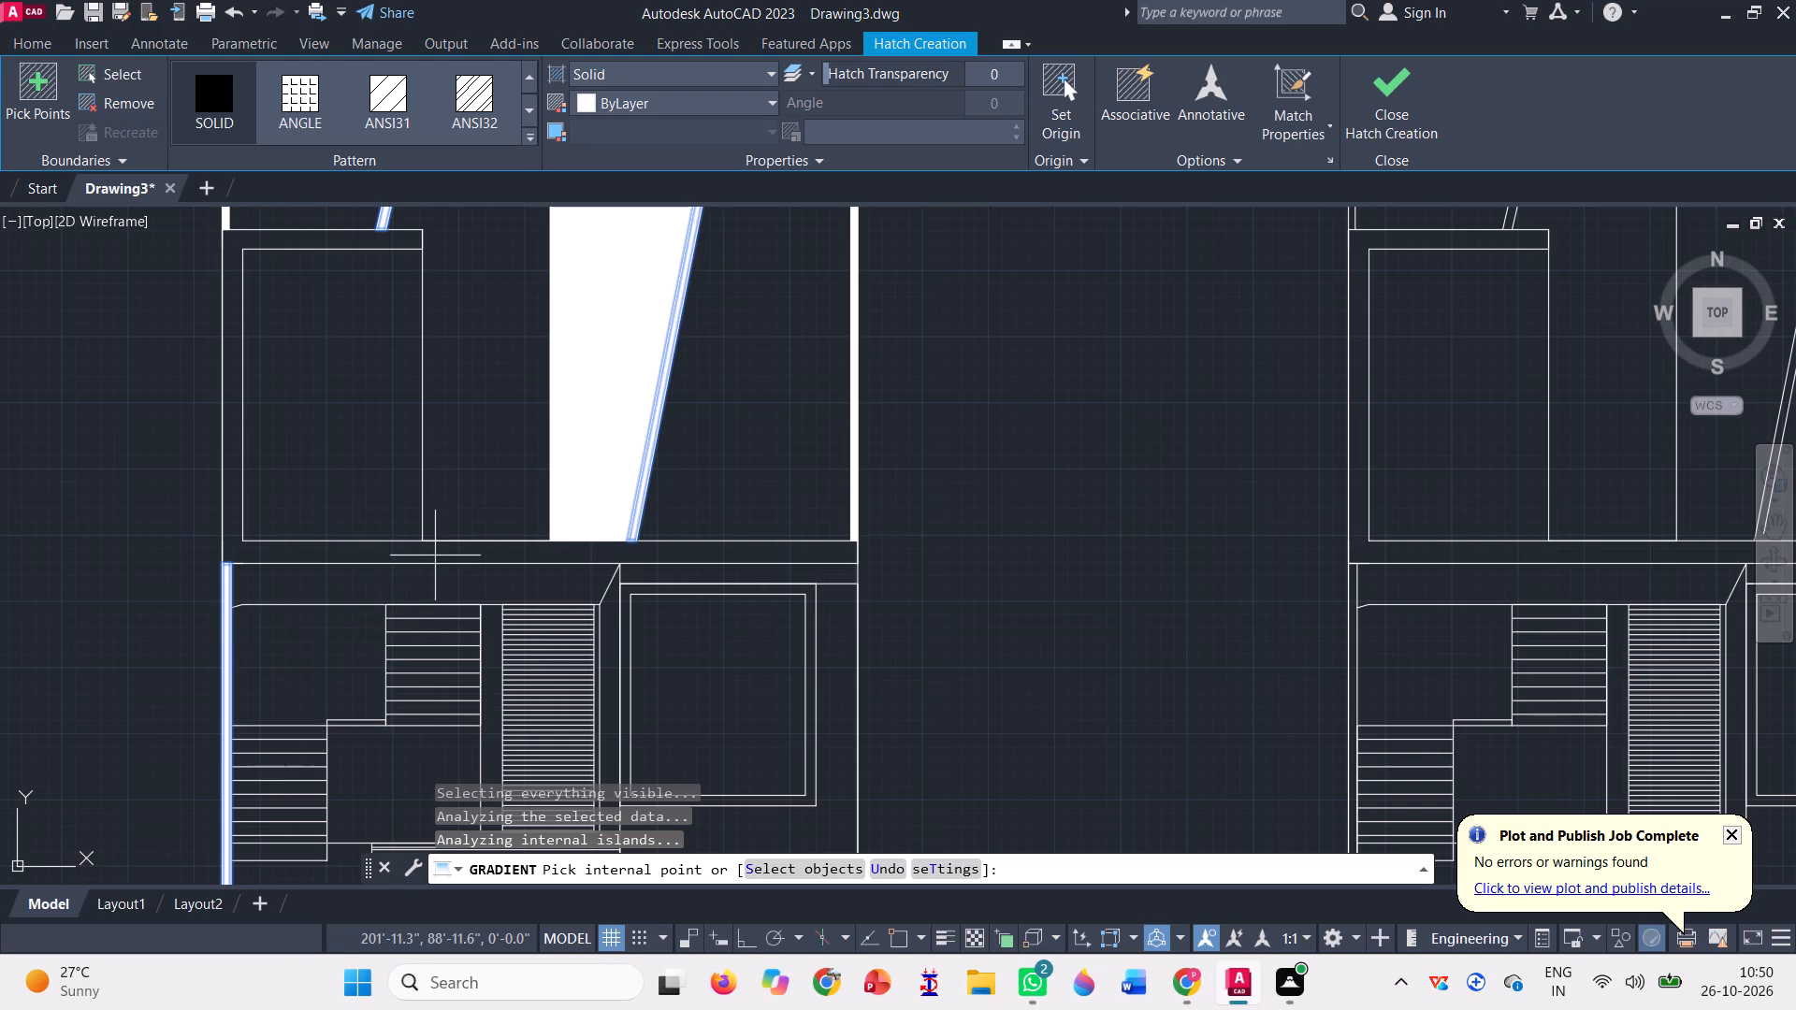
{"action": "scroll", "coordinate": [435, 555], "scroll_direction": "down", "scroll_amount": 1}
{"action": "scroll", "coordinate": [384, 700], "scroll_direction": "up", "scroll_amount": 3}
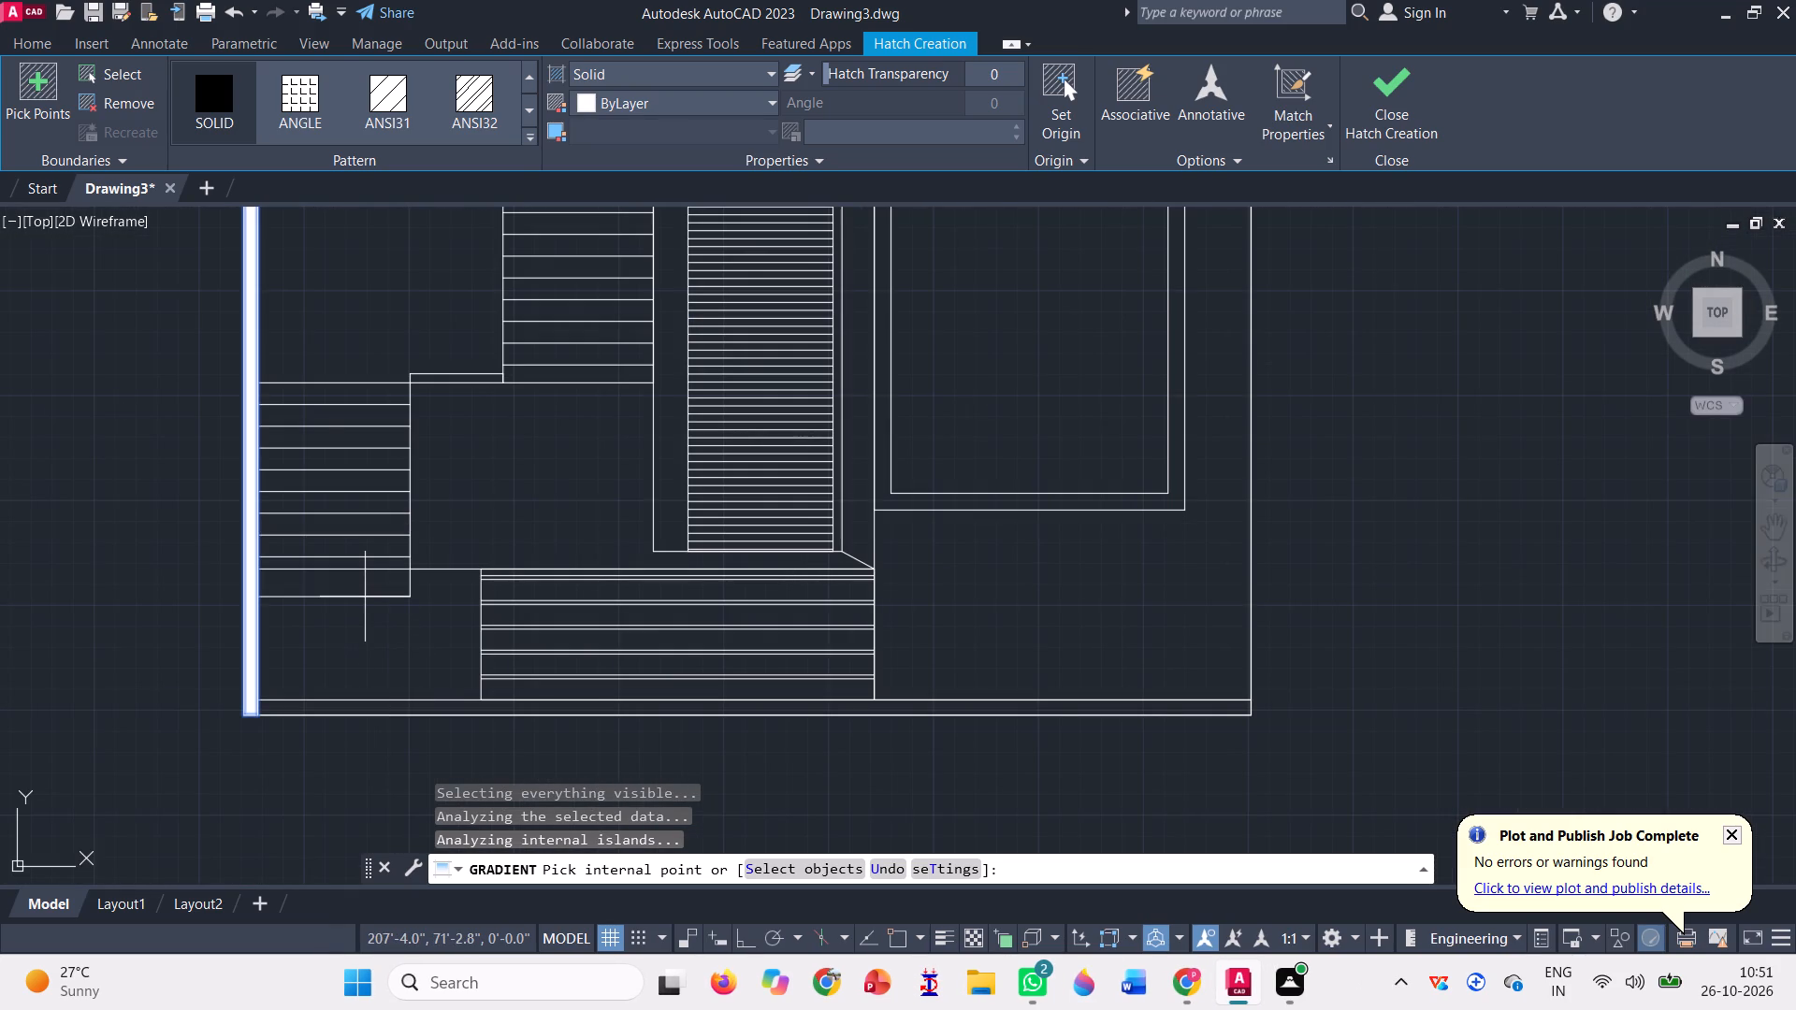
{"action": "left_click", "coordinate": [350, 584]}
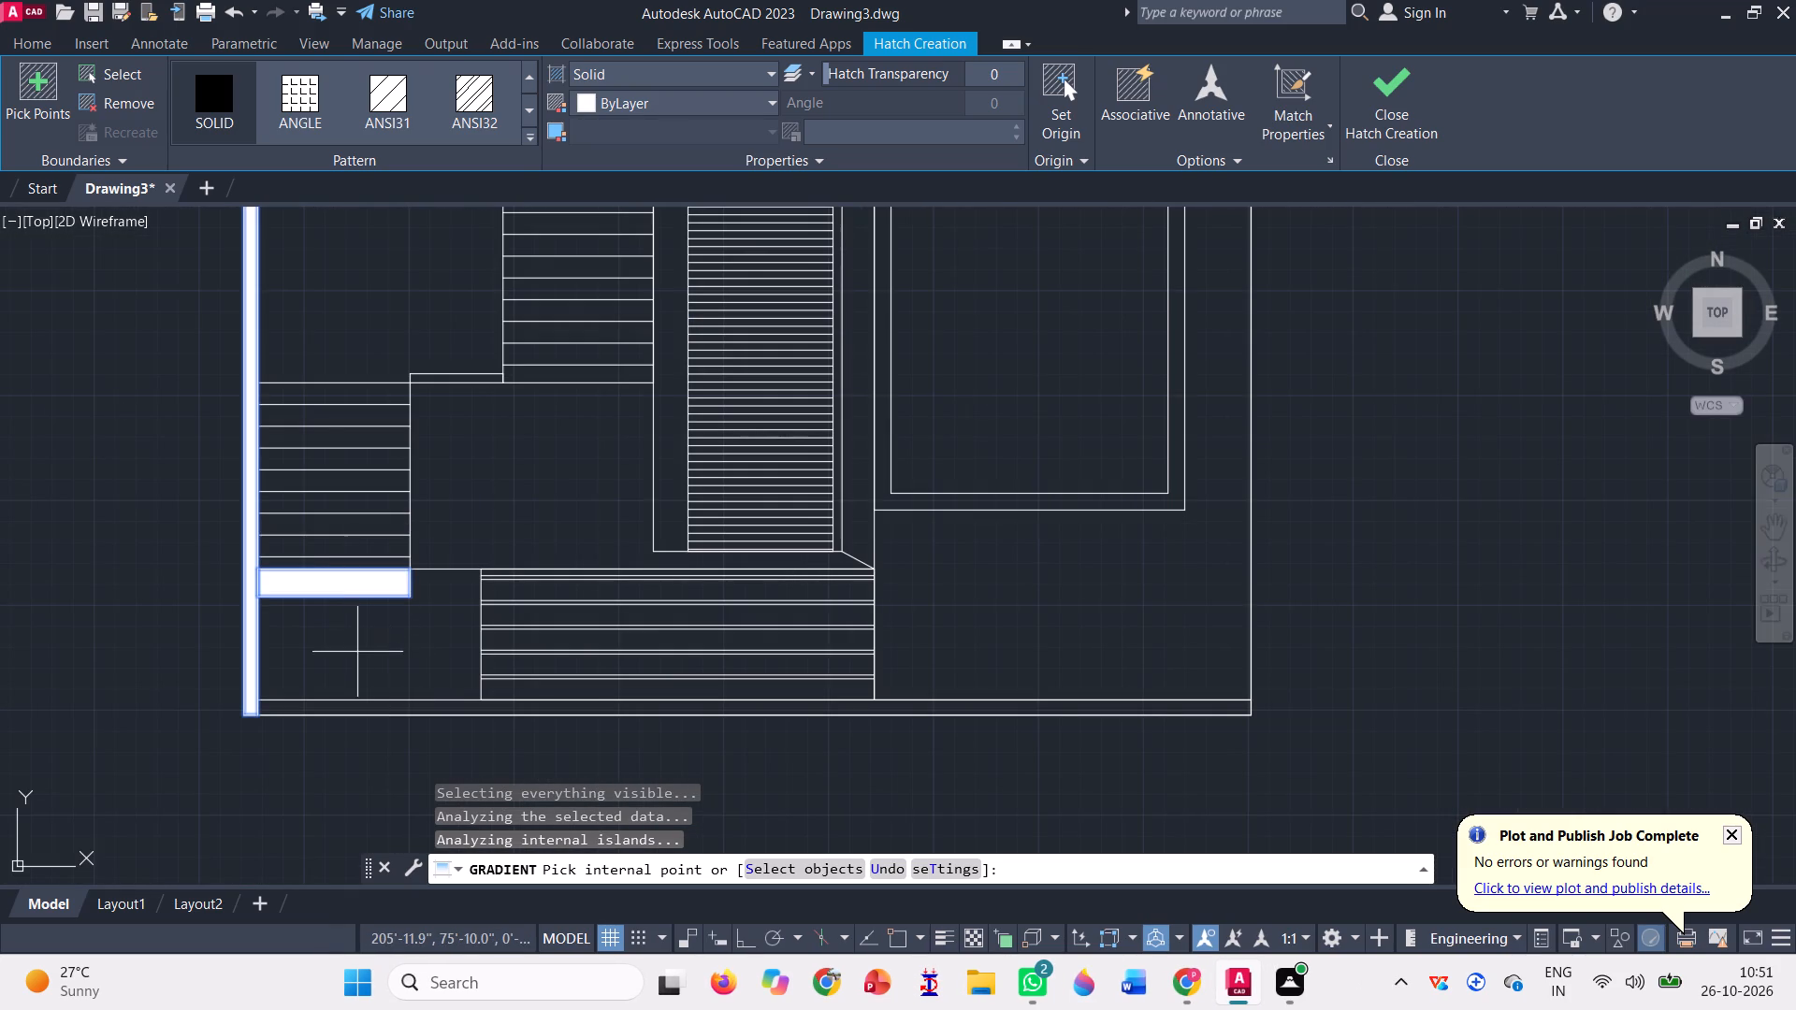
Fill the five wide tread bands and the thin northernmost strip of the original layout's southern steps with SOLID.
{"action": "scroll", "coordinate": [583, 708], "scroll_direction": "up", "scroll_amount": 3}
{"action": "left_click", "coordinate": [539, 674]}
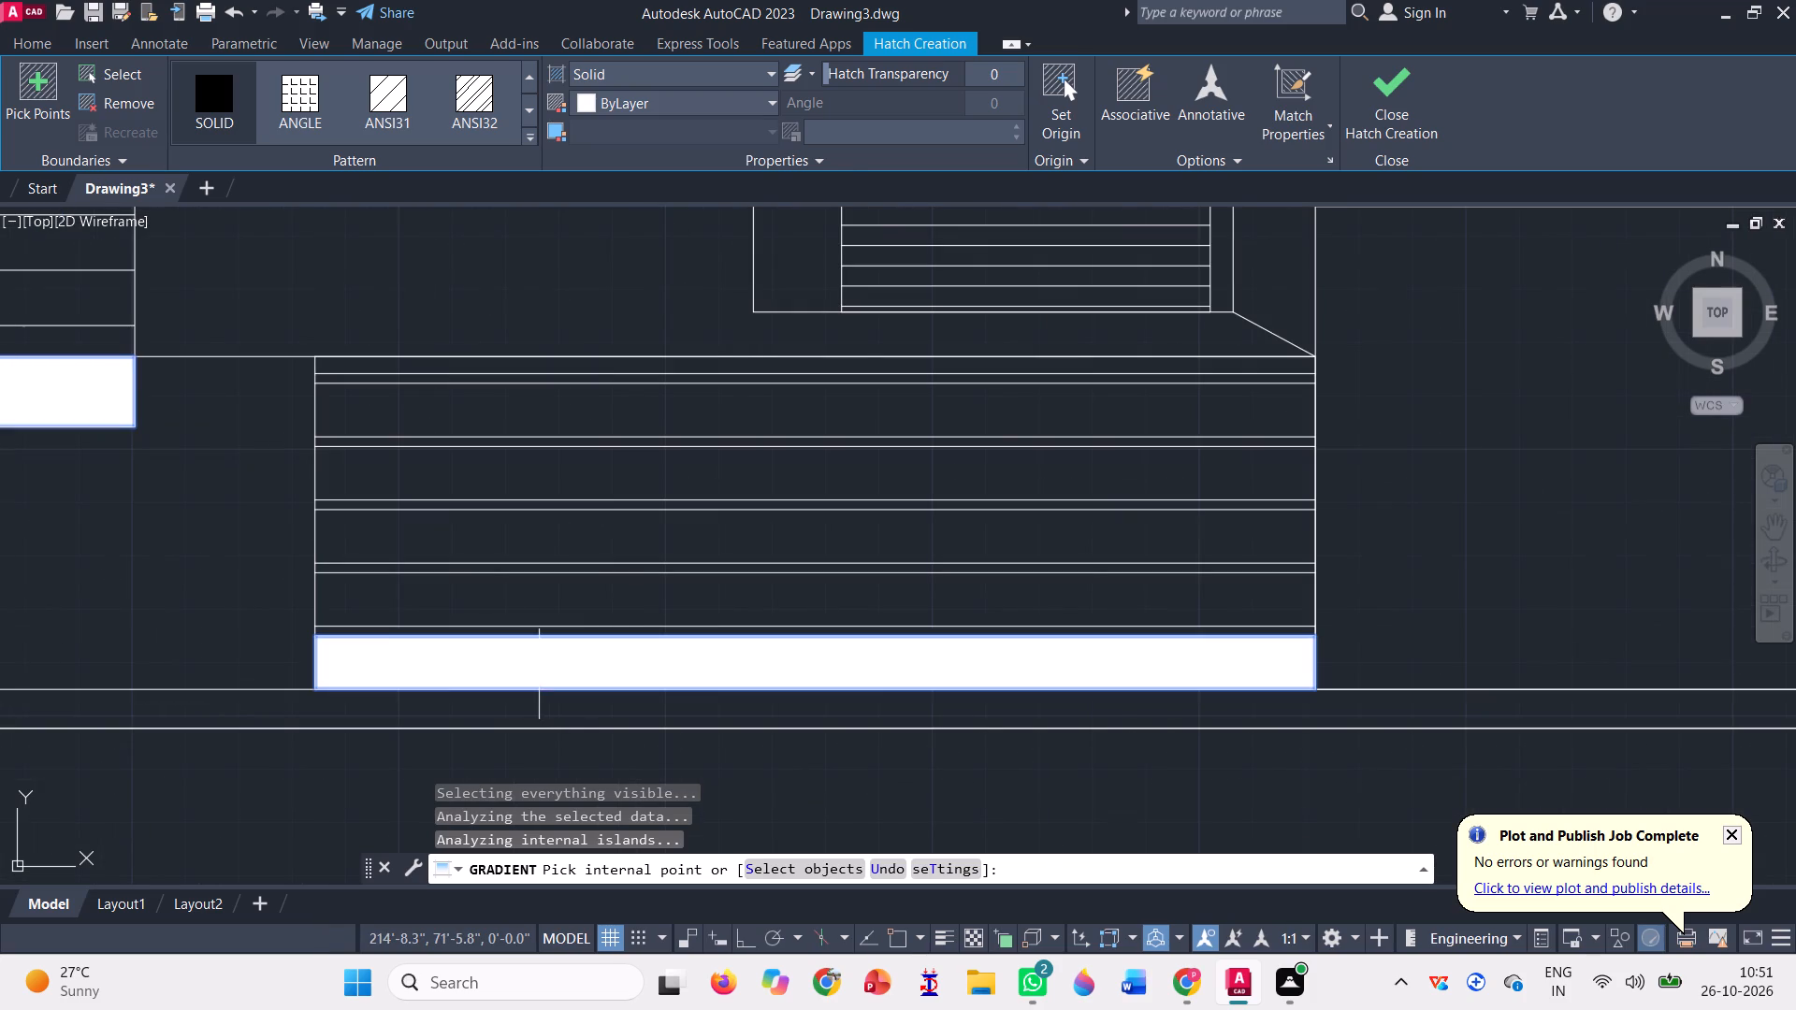
{"action": "left_click", "coordinate": [488, 589]}
{"action": "left_click", "coordinate": [472, 531]}
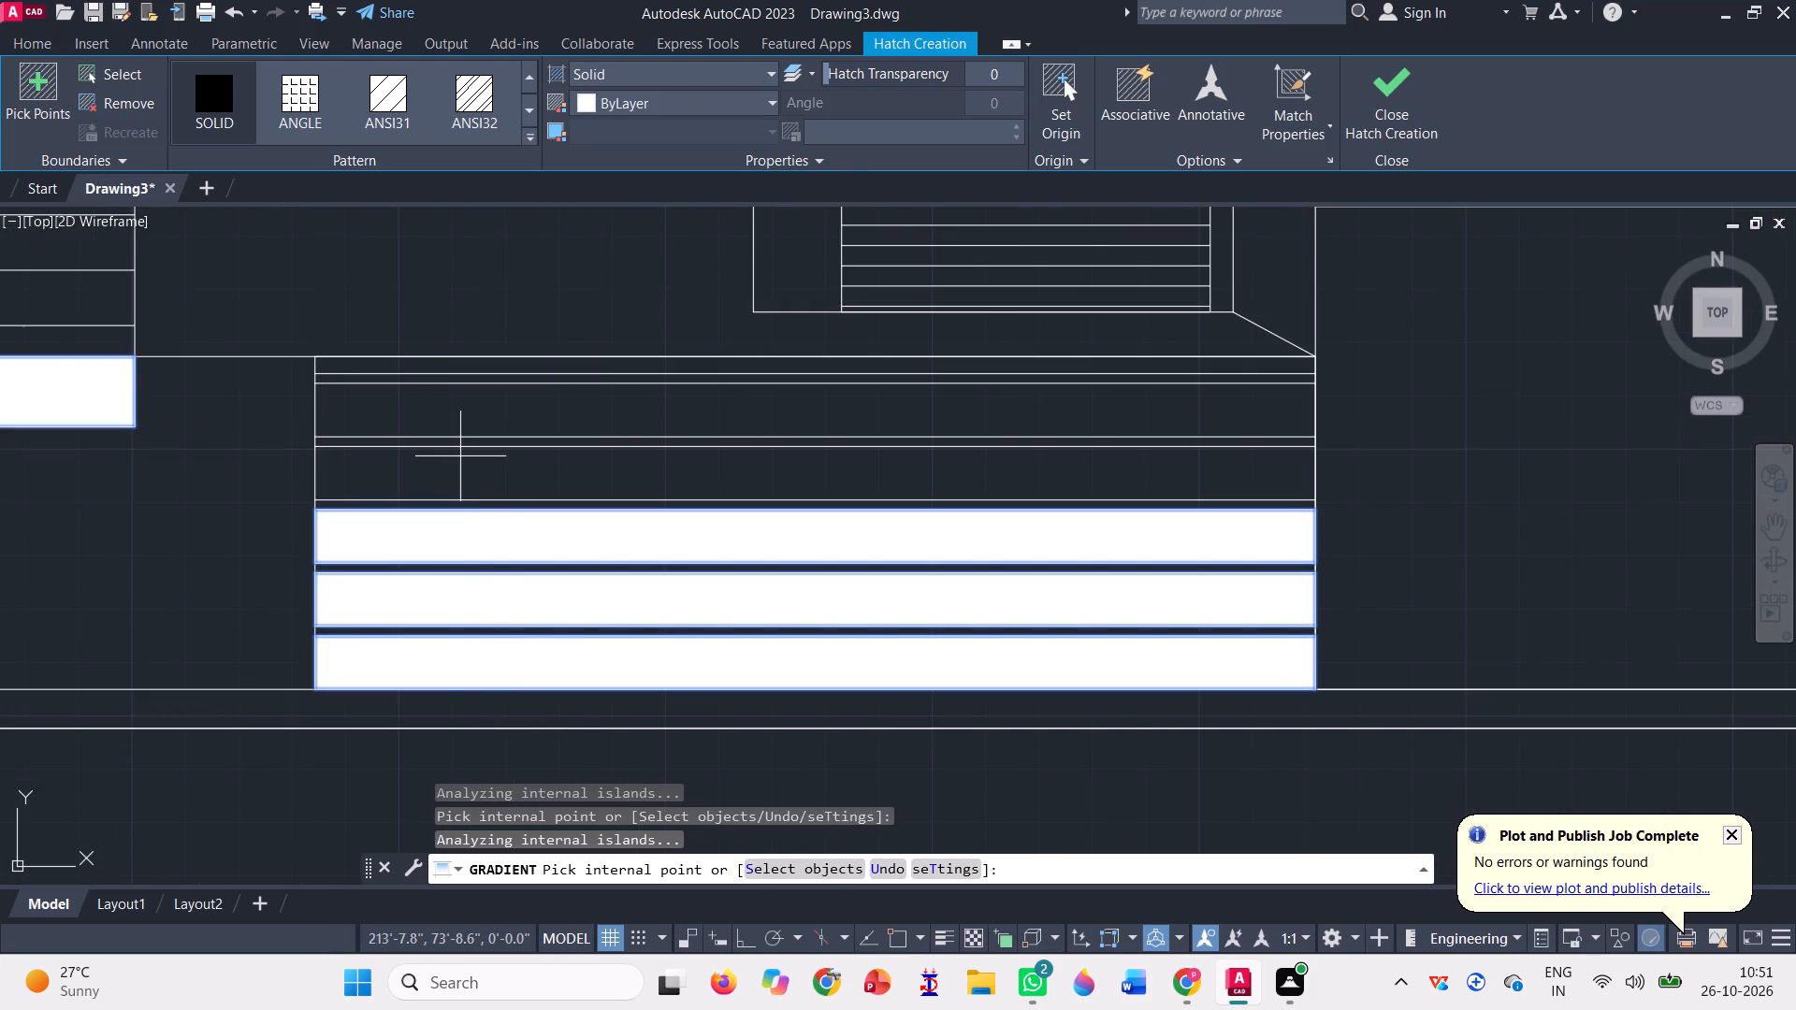
{"action": "left_click", "coordinate": [460, 459]}
{"action": "left_click", "coordinate": [443, 388]}
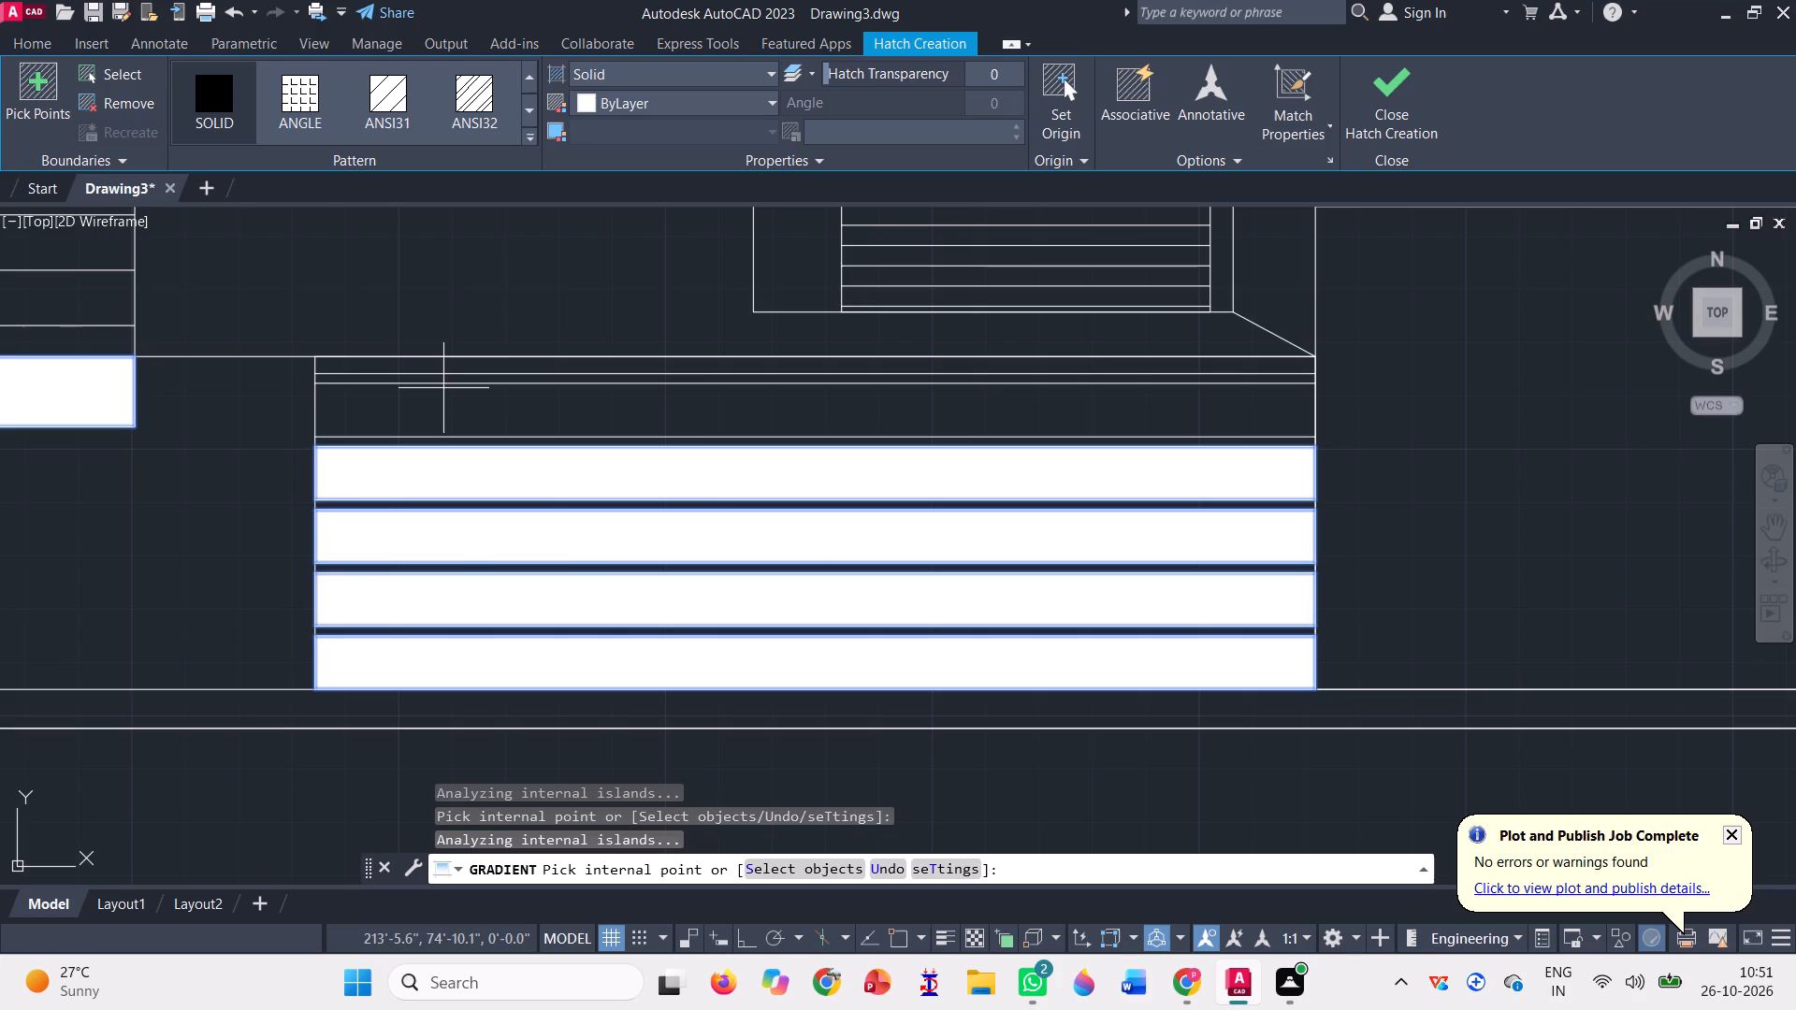
{"action": "scroll", "coordinate": [470, 356], "scroll_direction": "up", "scroll_amount": 3}
{"action": "left_click", "coordinate": [460, 389]}
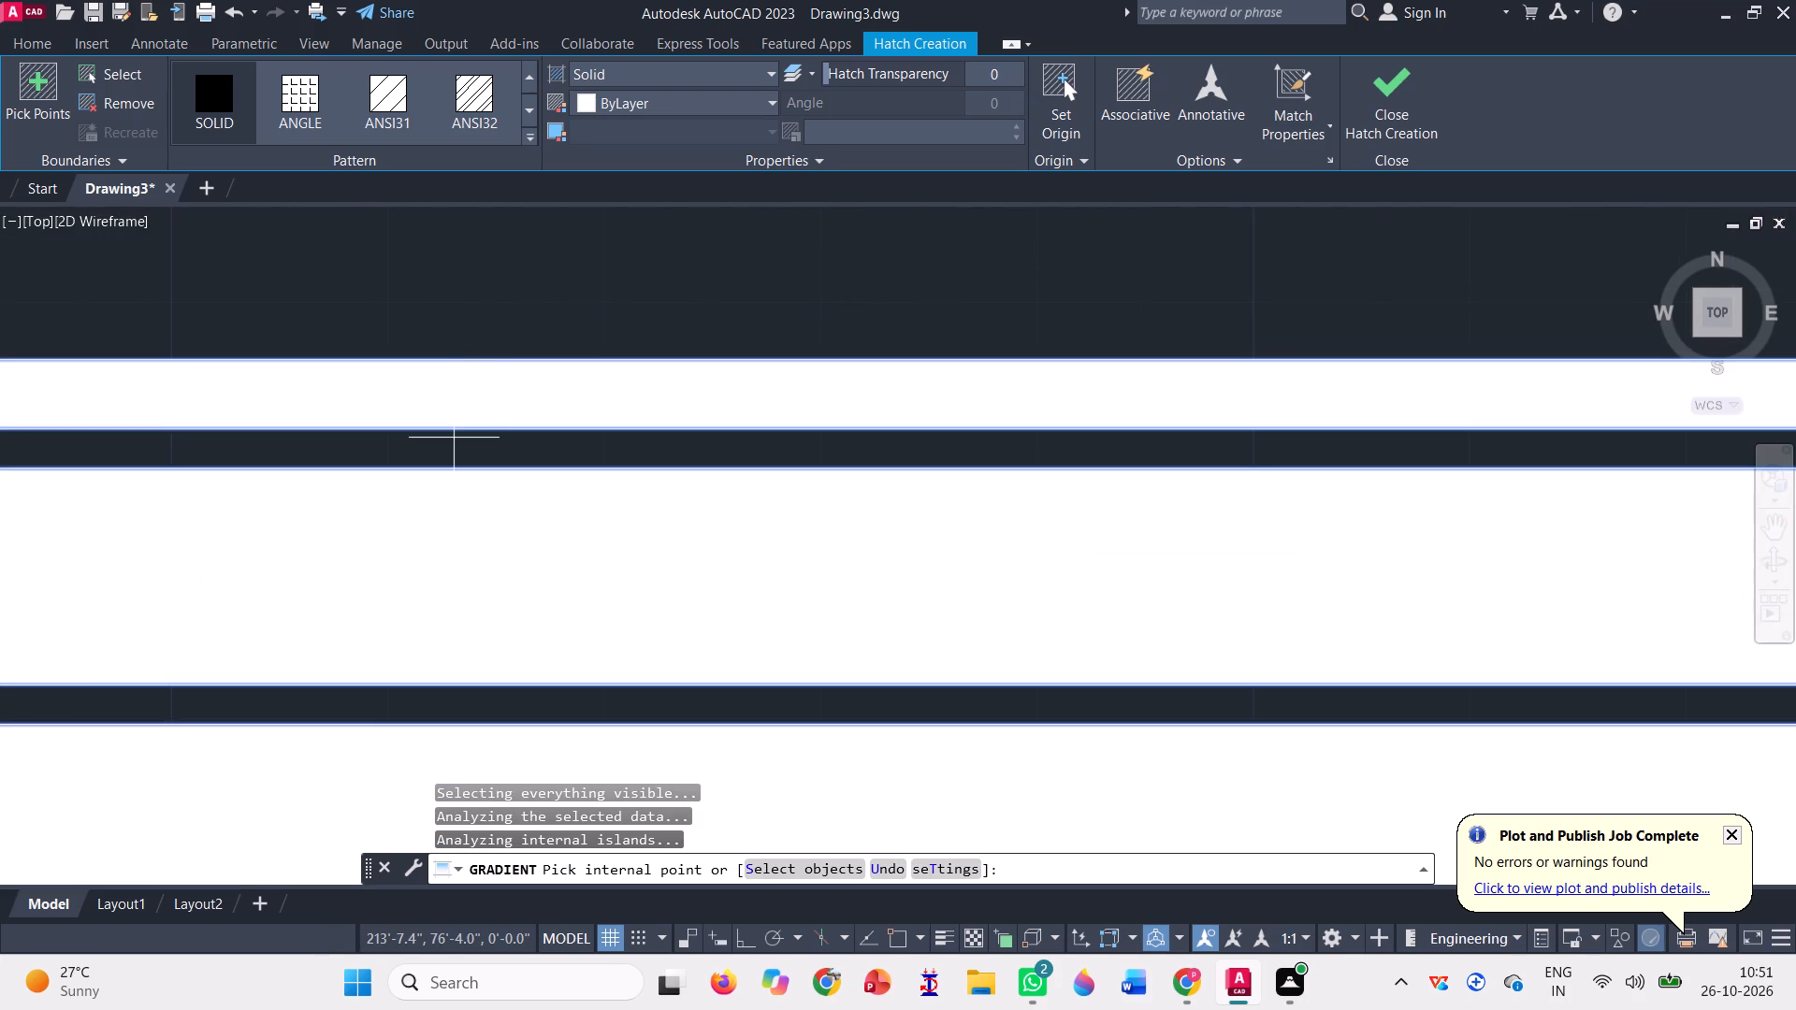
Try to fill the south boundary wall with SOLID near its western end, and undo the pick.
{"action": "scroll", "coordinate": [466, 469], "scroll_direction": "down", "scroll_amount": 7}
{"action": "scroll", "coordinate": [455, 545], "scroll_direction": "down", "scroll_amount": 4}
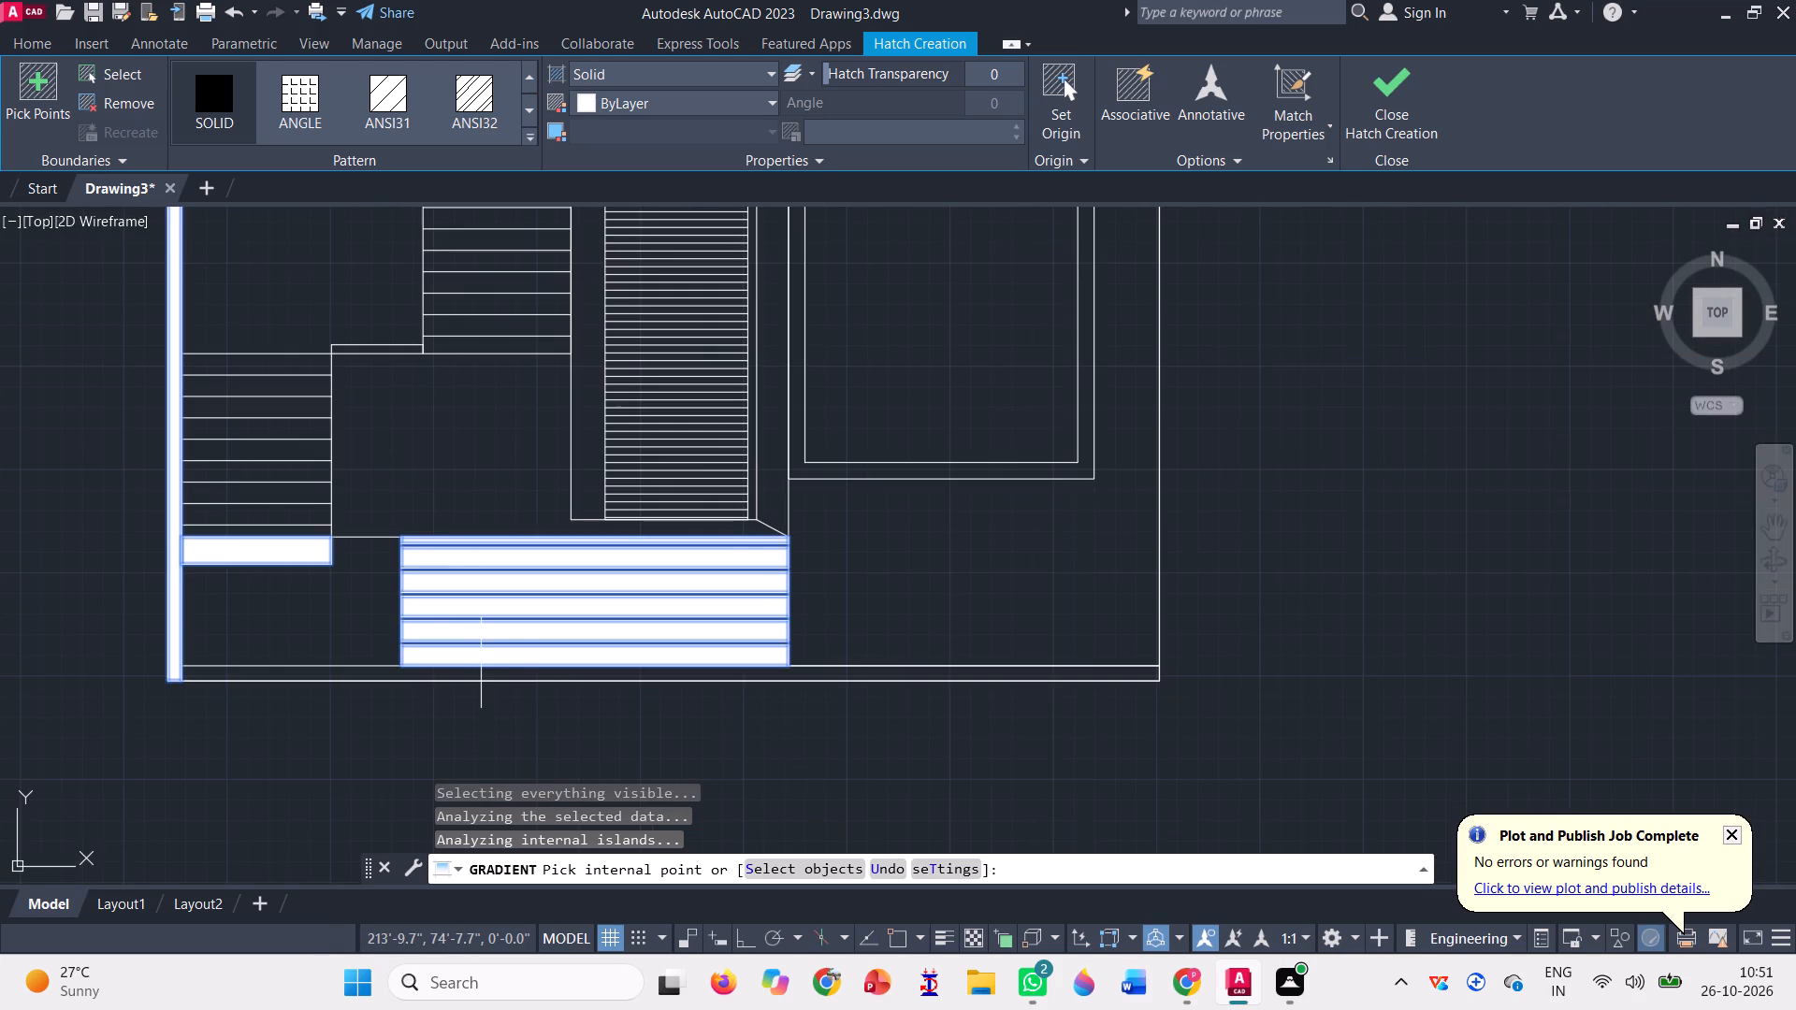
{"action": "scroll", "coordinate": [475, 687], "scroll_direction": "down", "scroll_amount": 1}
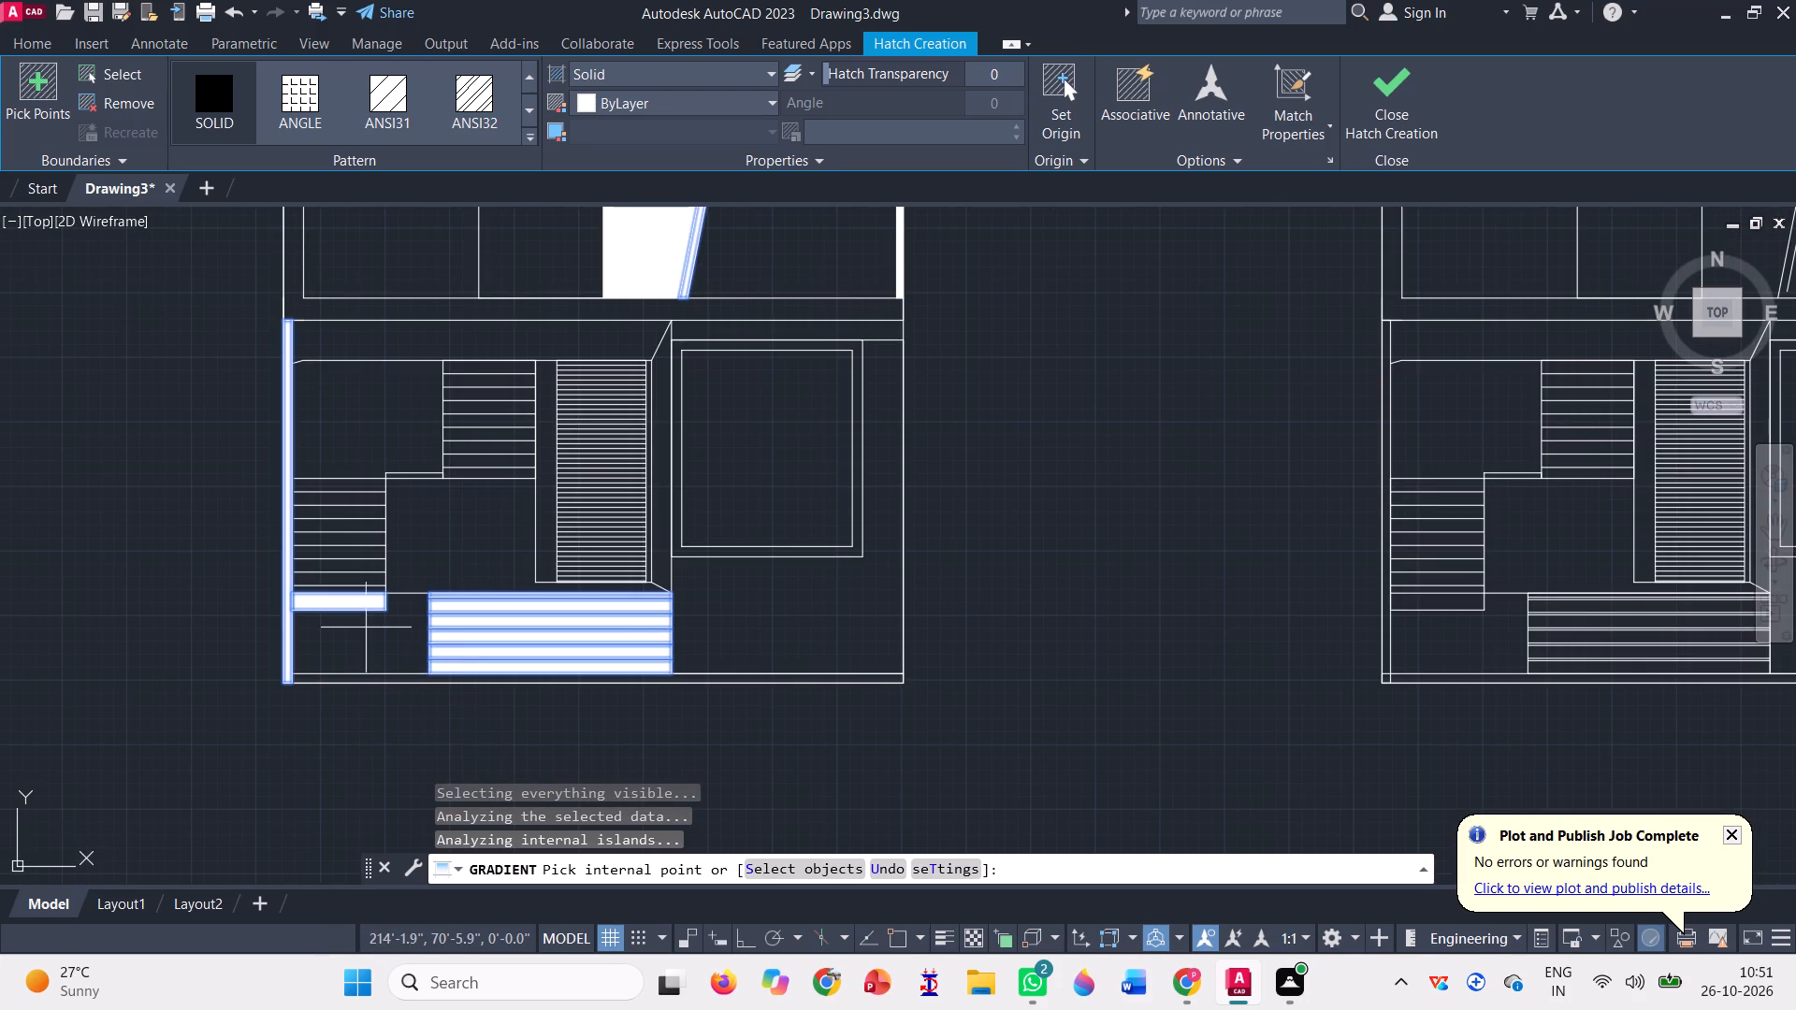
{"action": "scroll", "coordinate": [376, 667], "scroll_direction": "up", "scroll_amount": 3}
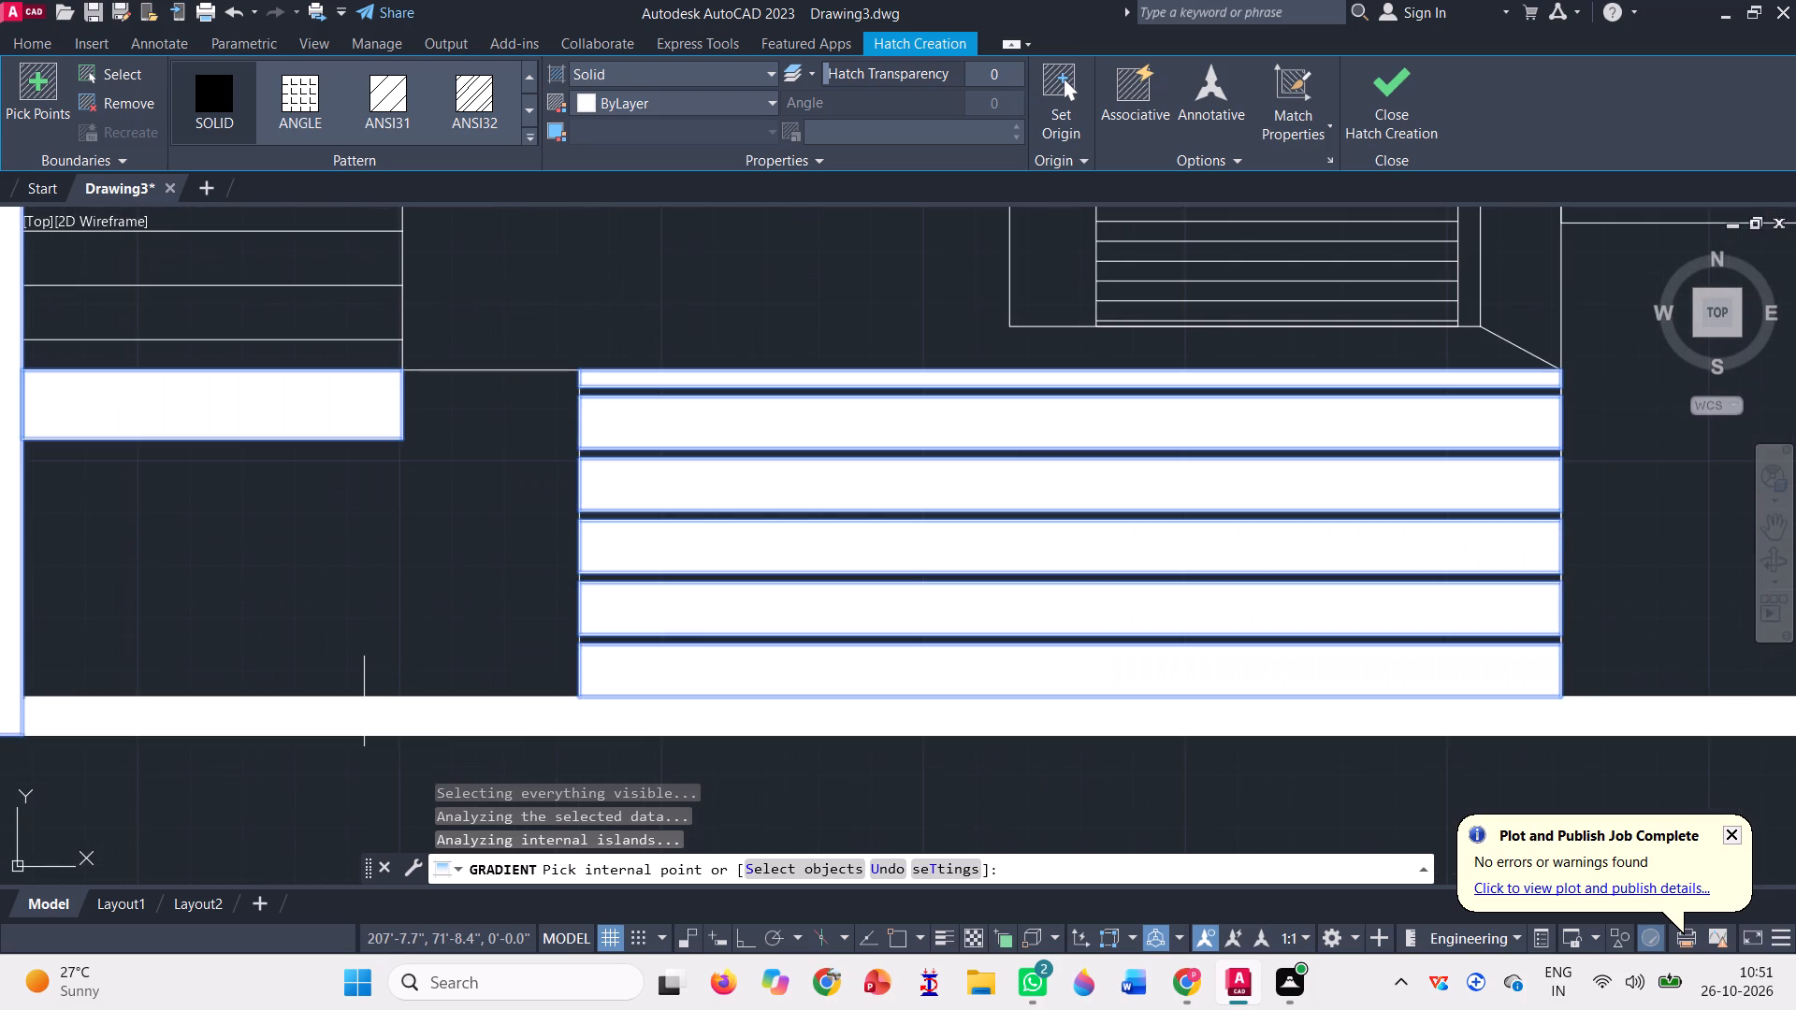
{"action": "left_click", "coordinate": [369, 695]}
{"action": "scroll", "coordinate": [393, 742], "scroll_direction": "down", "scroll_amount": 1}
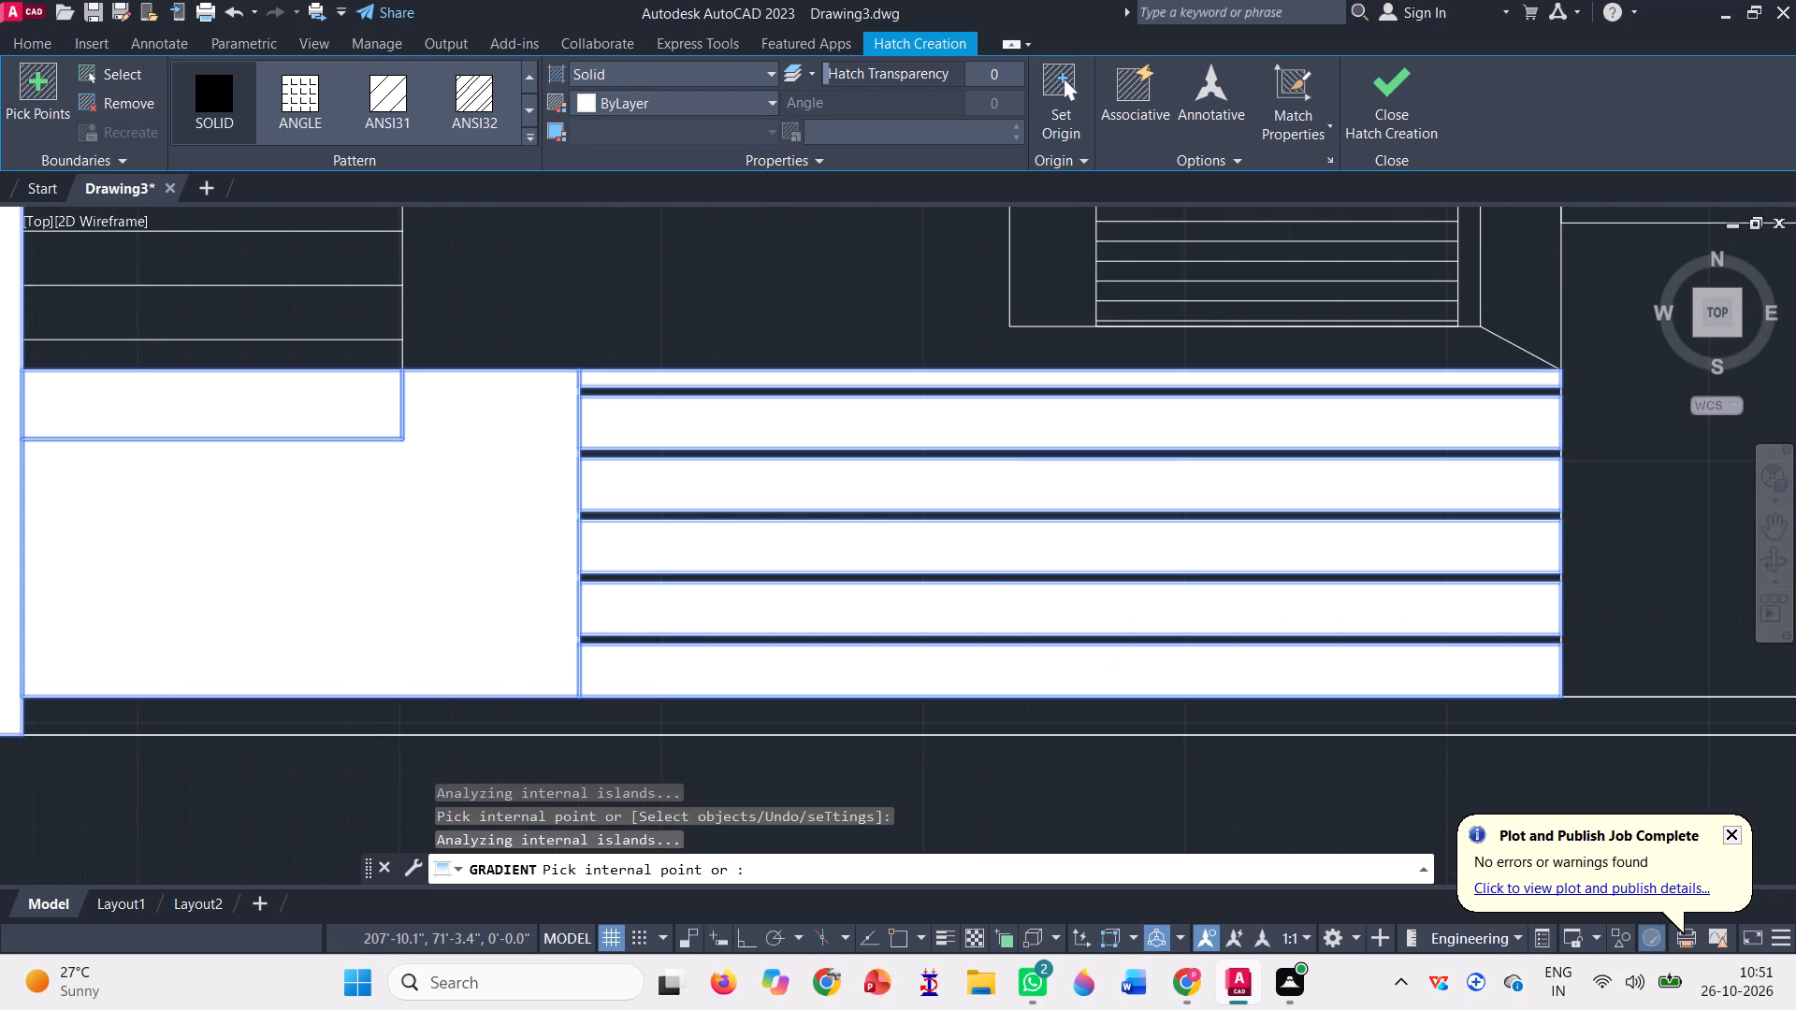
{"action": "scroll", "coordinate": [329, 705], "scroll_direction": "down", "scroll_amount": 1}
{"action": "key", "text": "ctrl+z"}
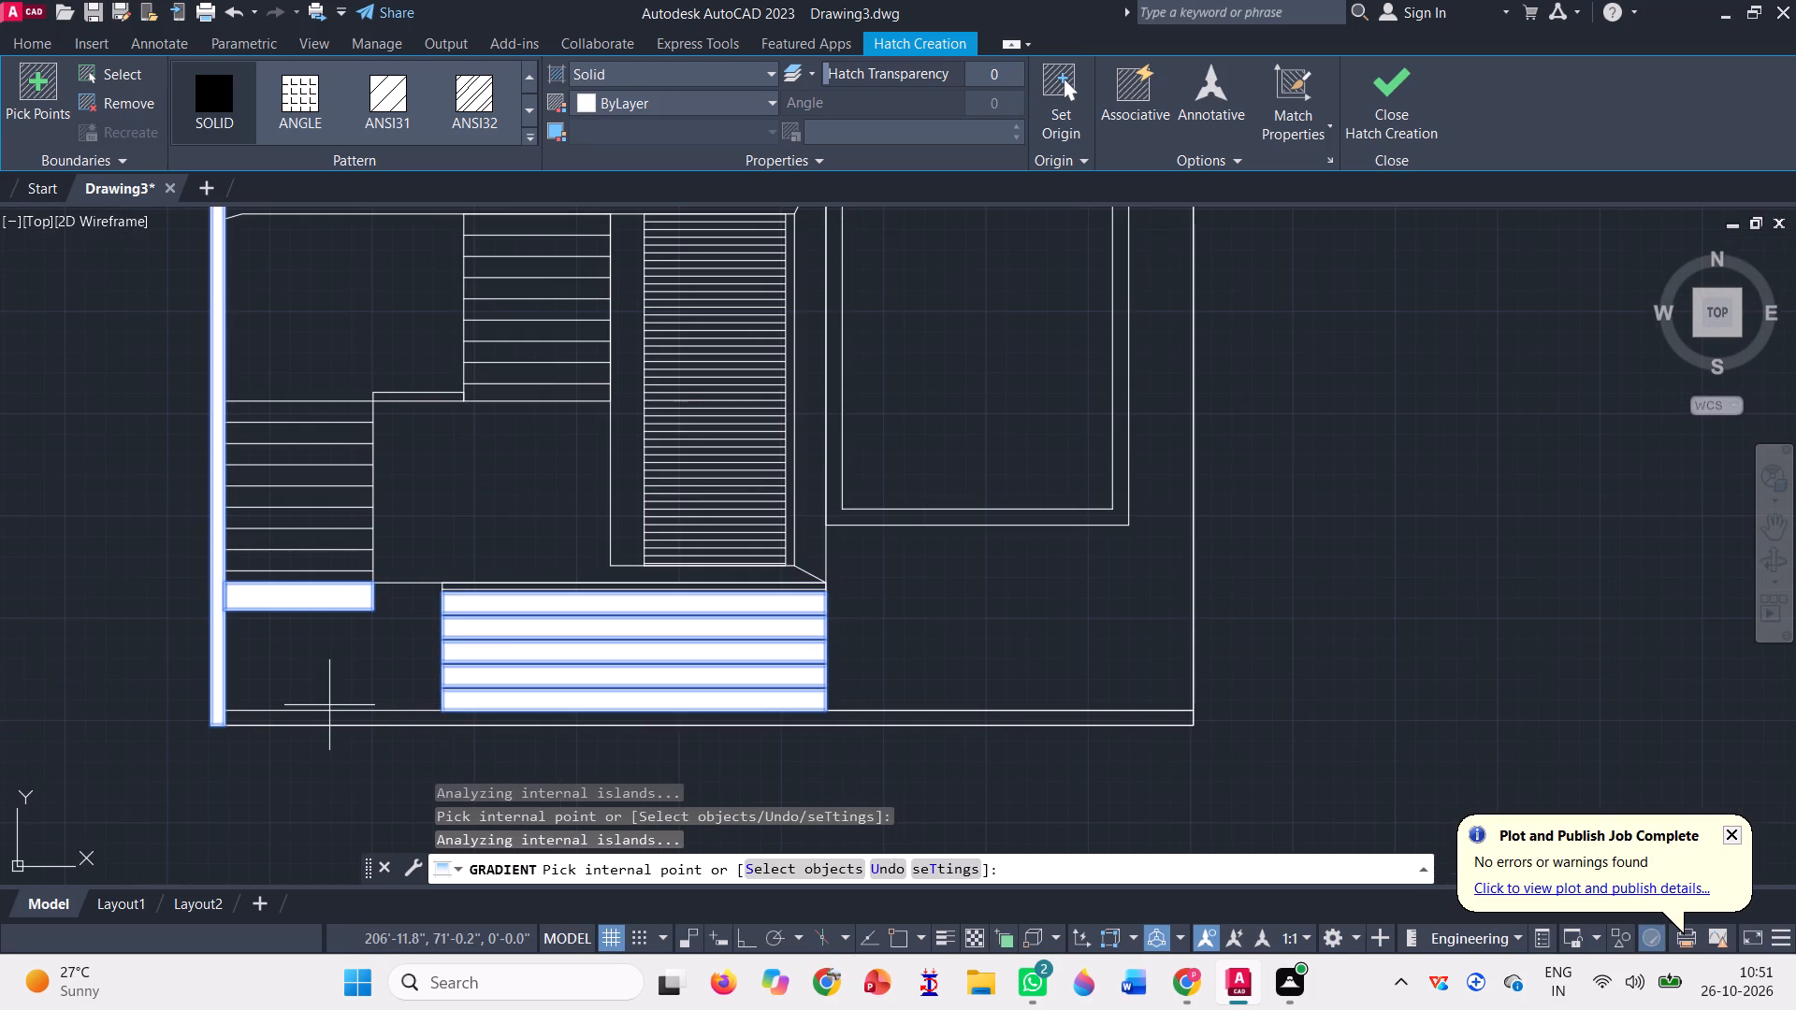
Fill the thin northernmost strip of the original layout's southern steps with SOLID again.
{"action": "scroll", "coordinate": [511, 575], "scroll_direction": "up", "scroll_amount": 7}
{"action": "left_click", "coordinate": [512, 605]}
Fill the original layout's south boundary wall with SOLID and finish the hatch.
{"action": "scroll", "coordinate": [372, 589], "scroll_direction": "down", "scroll_amount": 5}
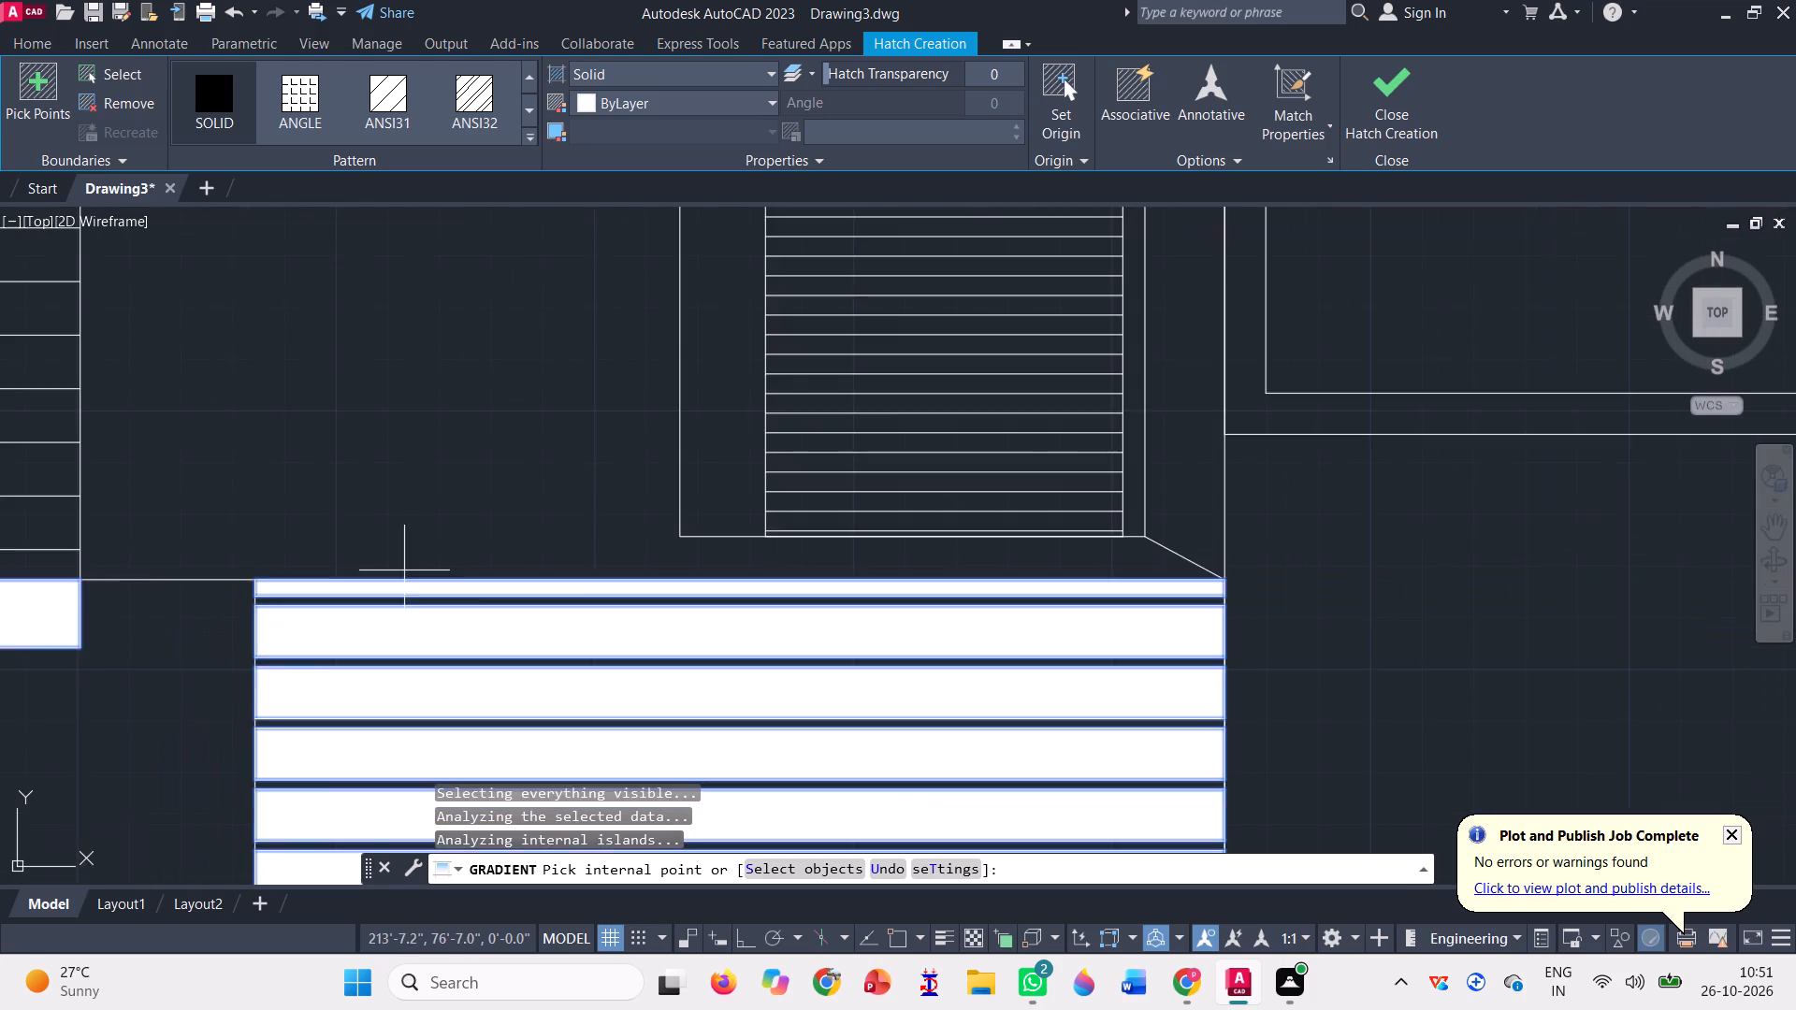
{"action": "scroll", "coordinate": [424, 549], "scroll_direction": "down", "scroll_amount": 2}
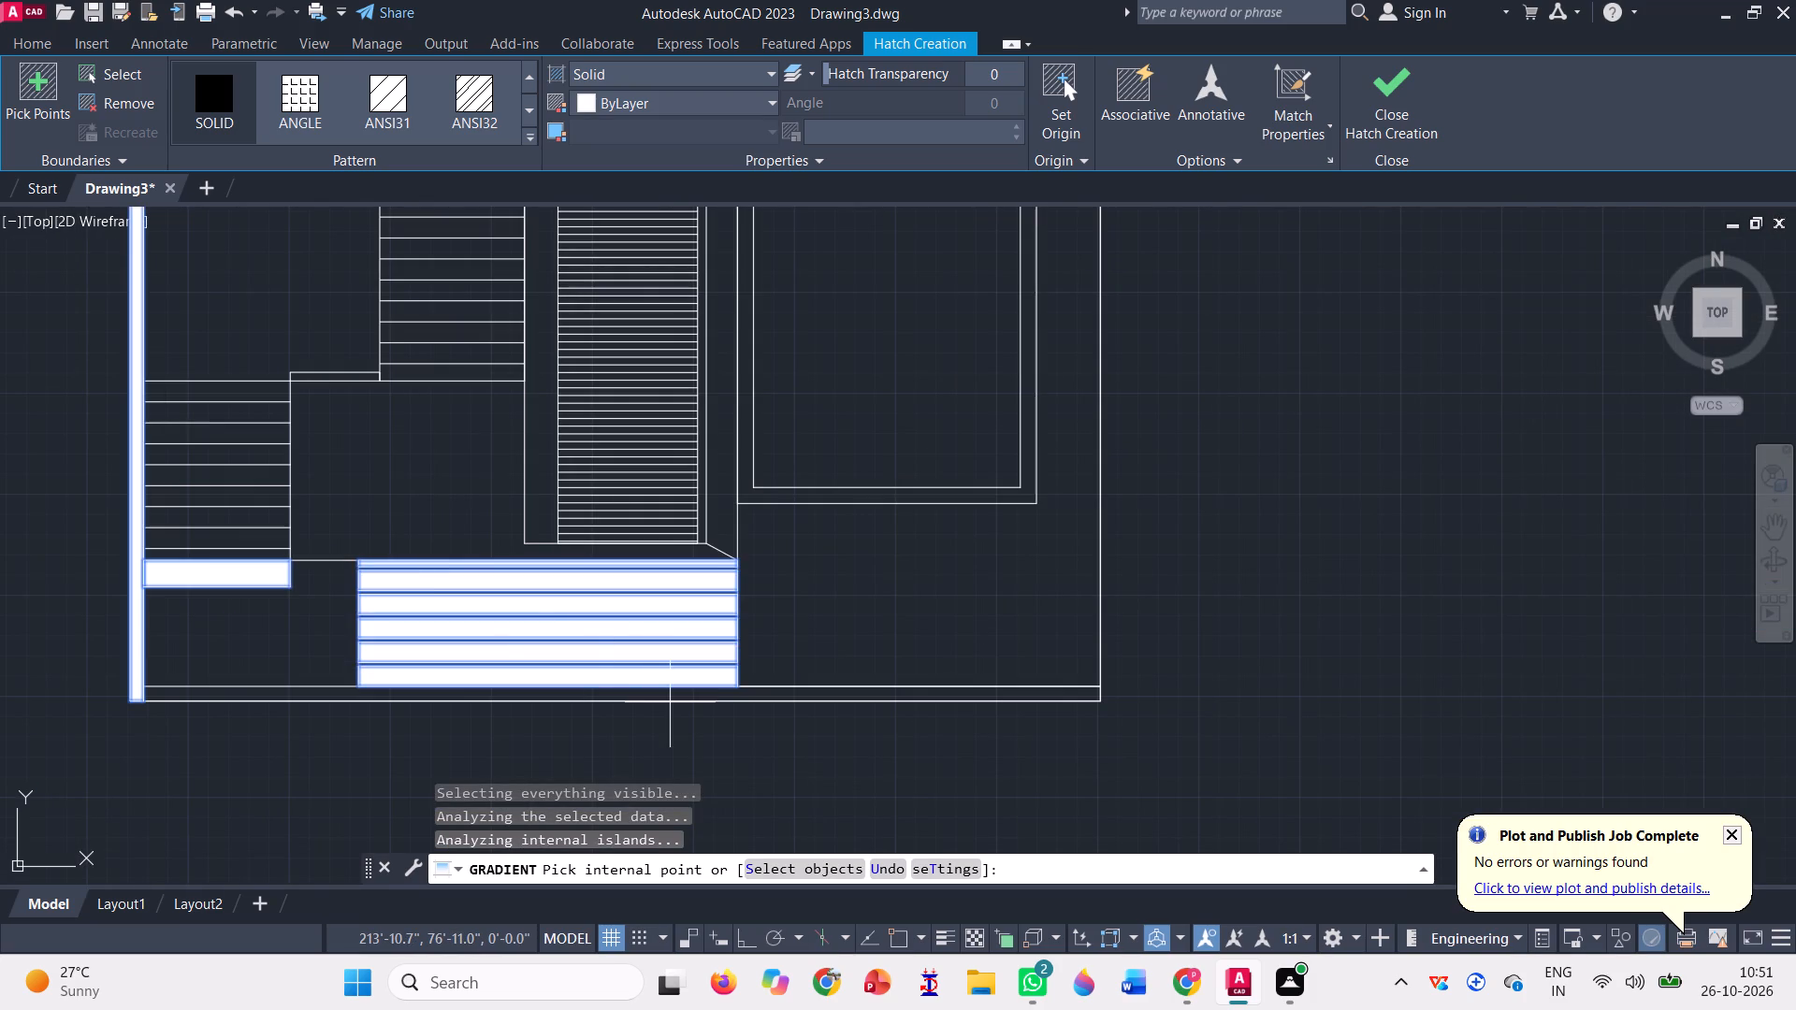
{"action": "left_click", "coordinate": [667, 695]}
{"action": "scroll", "coordinate": [579, 747], "scroll_direction": "down", "scroll_amount": 2}
{"action": "left_click", "coordinate": [1388, 94]}
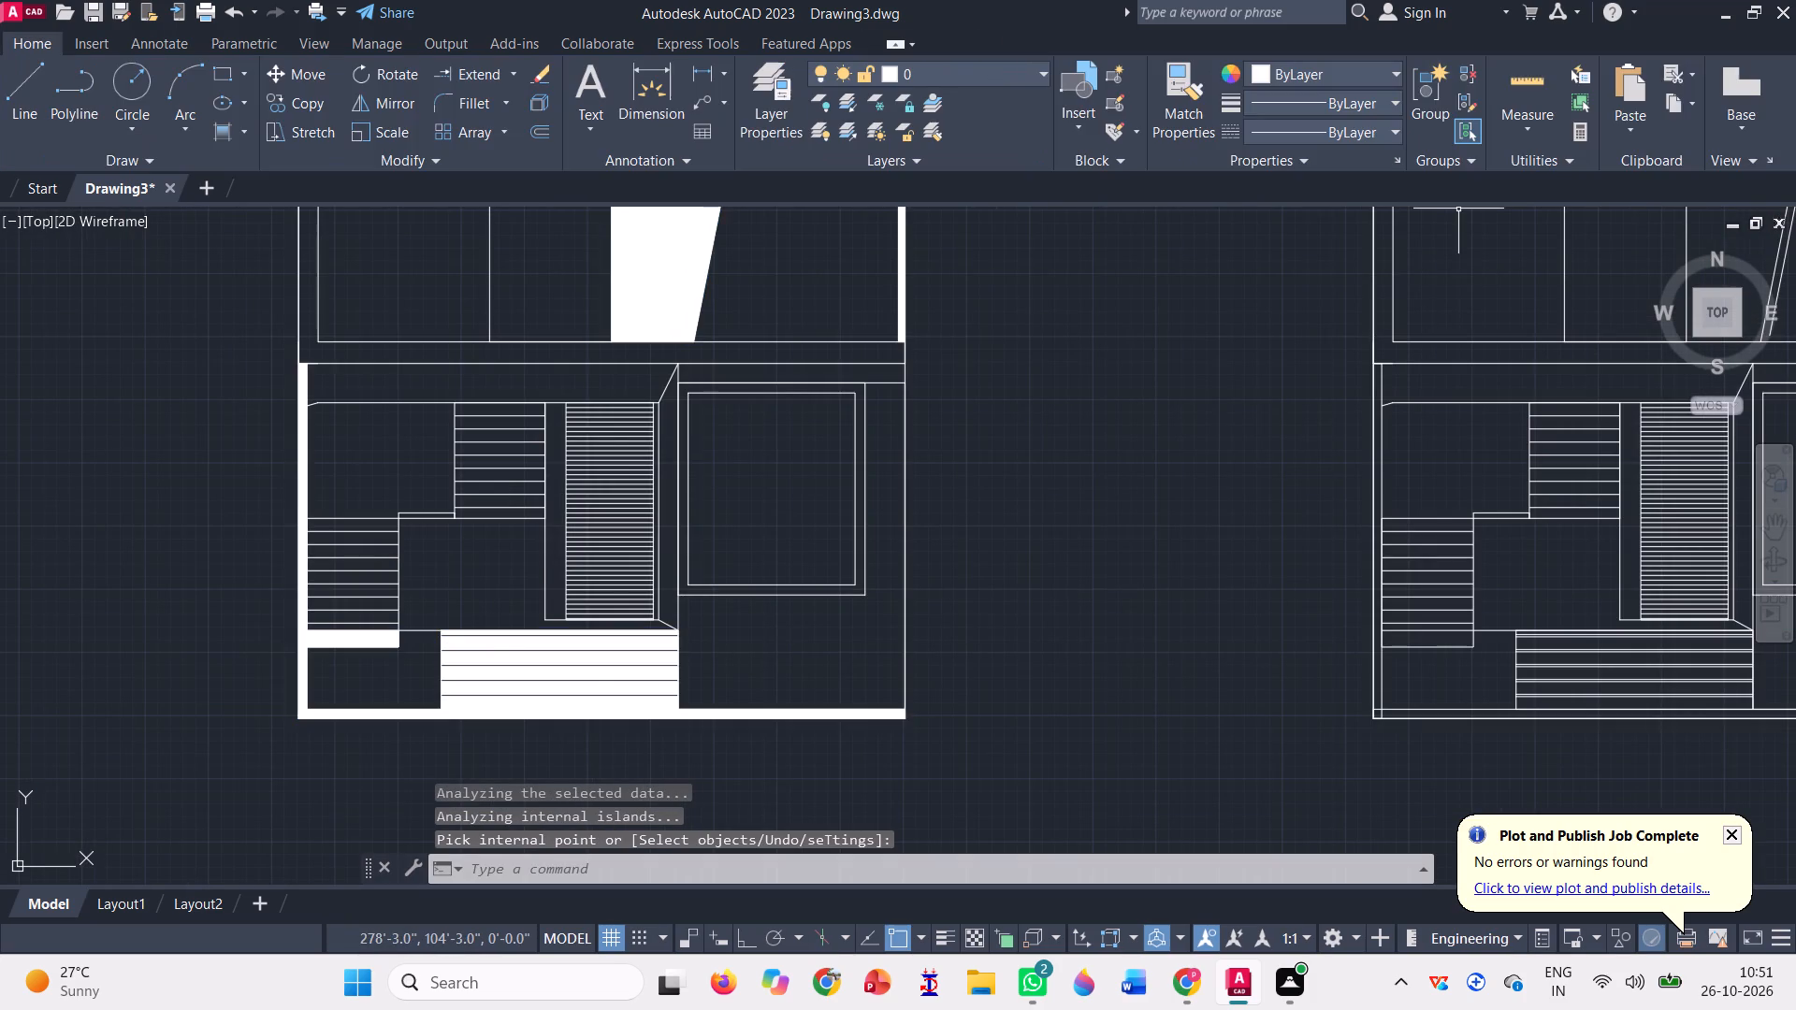
{"action": "scroll", "coordinate": [577, 734], "scroll_direction": "down", "scroll_amount": 1}
{"action": "scroll", "coordinate": [557, 654], "scroll_direction": "down", "scroll_amount": 1}
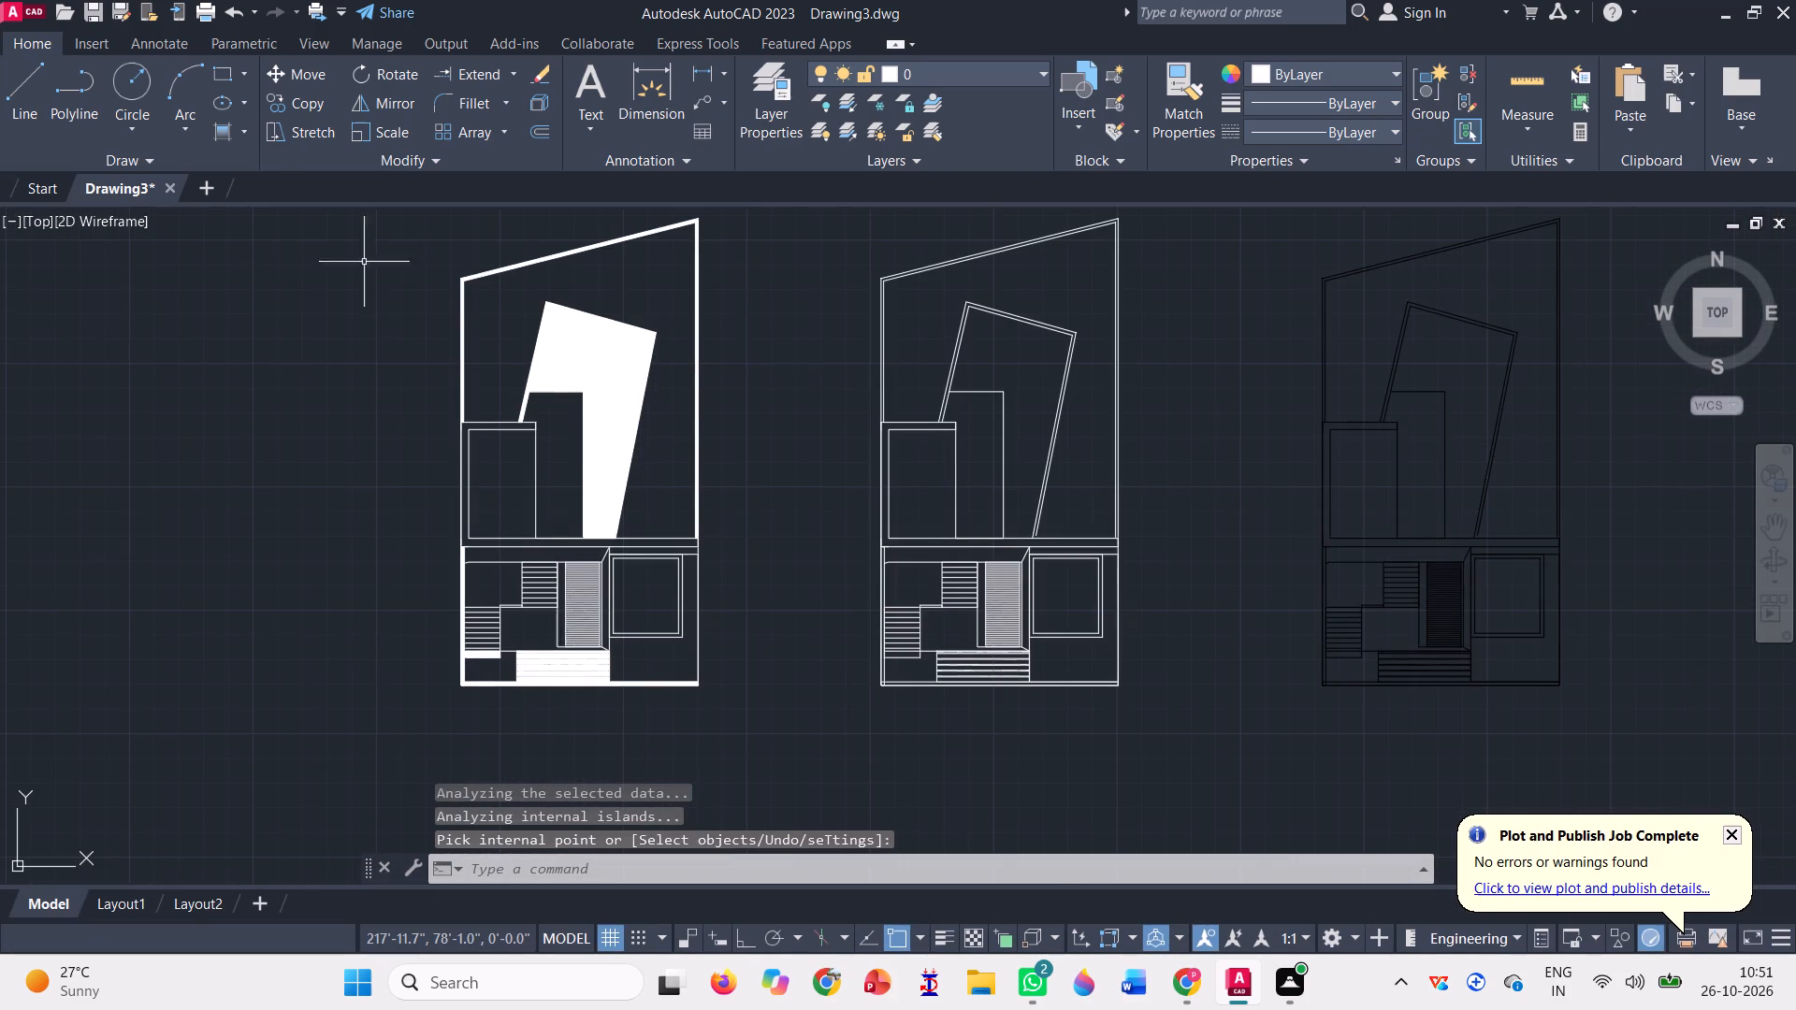
Hatch the slanted L-shaped room of the original layout with the ESCHER pattern.
{"action": "left_click", "coordinate": [239, 132]}
{"action": "left_click", "coordinate": [232, 167]}
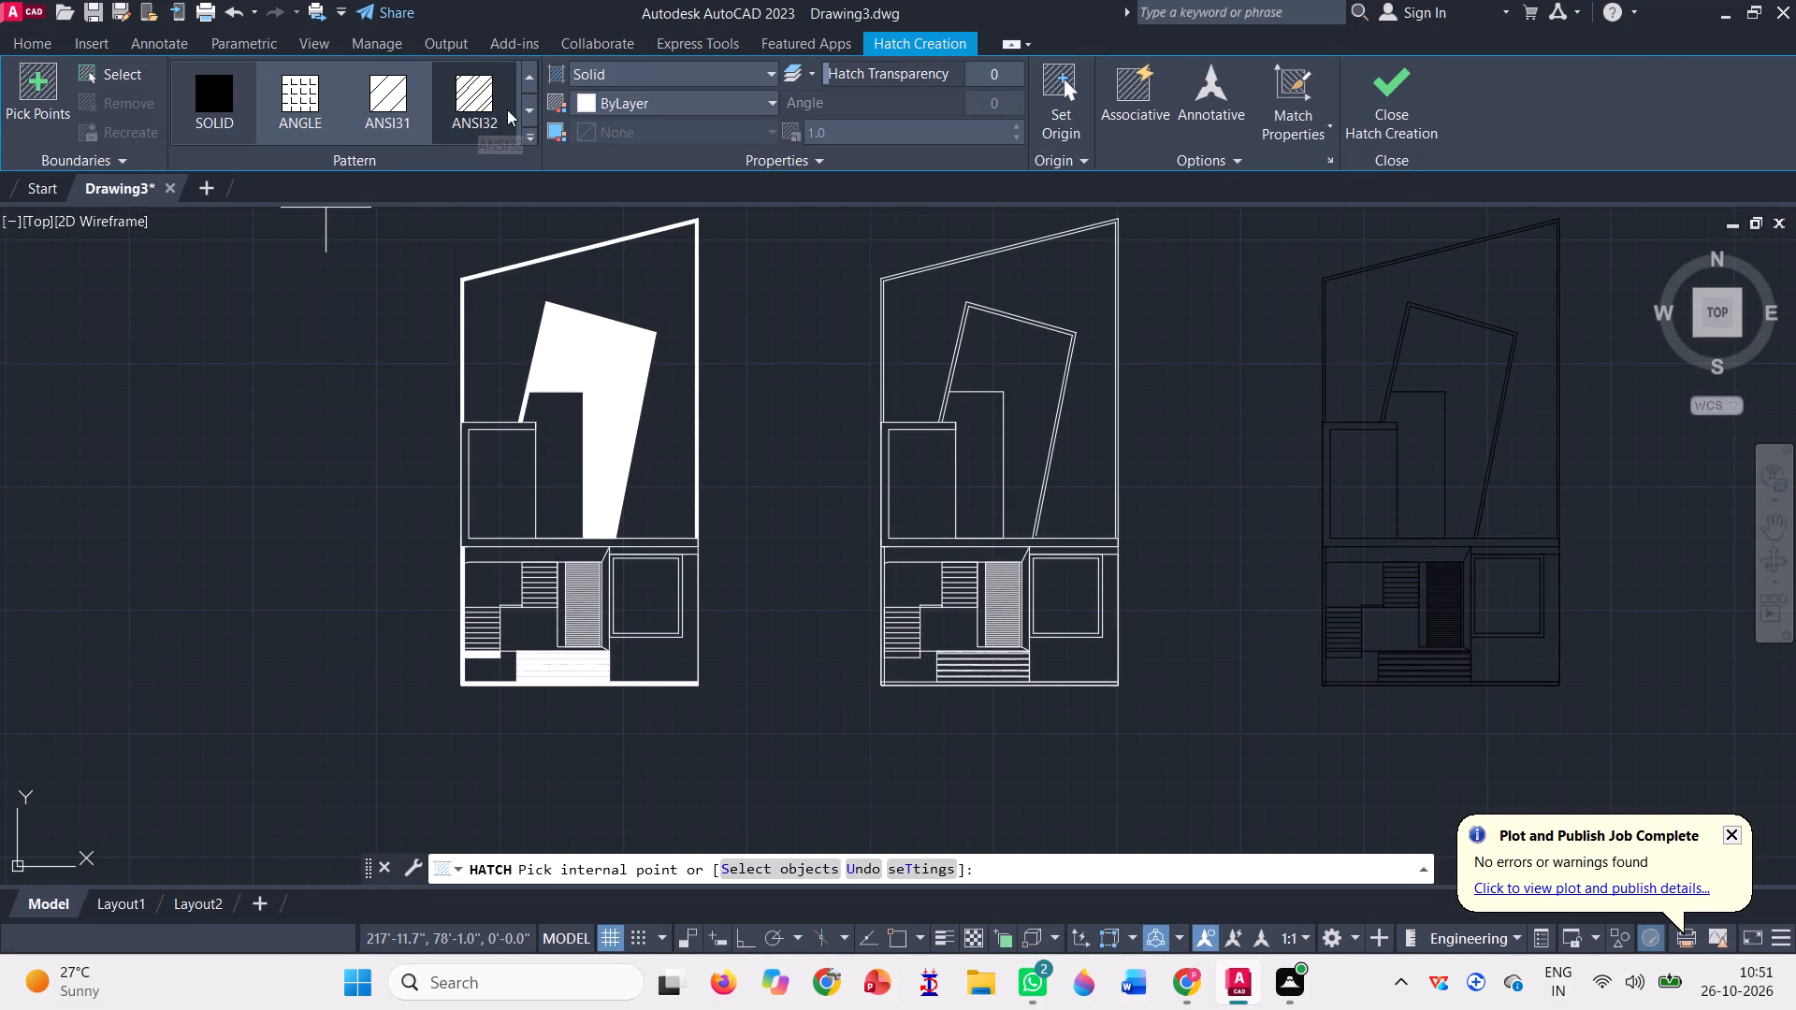
{"action": "scroll", "coordinate": [438, 123], "scroll_direction": "down", "scroll_amount": 1}
{"action": "scroll", "coordinate": [305, 110], "scroll_direction": "down", "scroll_amount": 3}
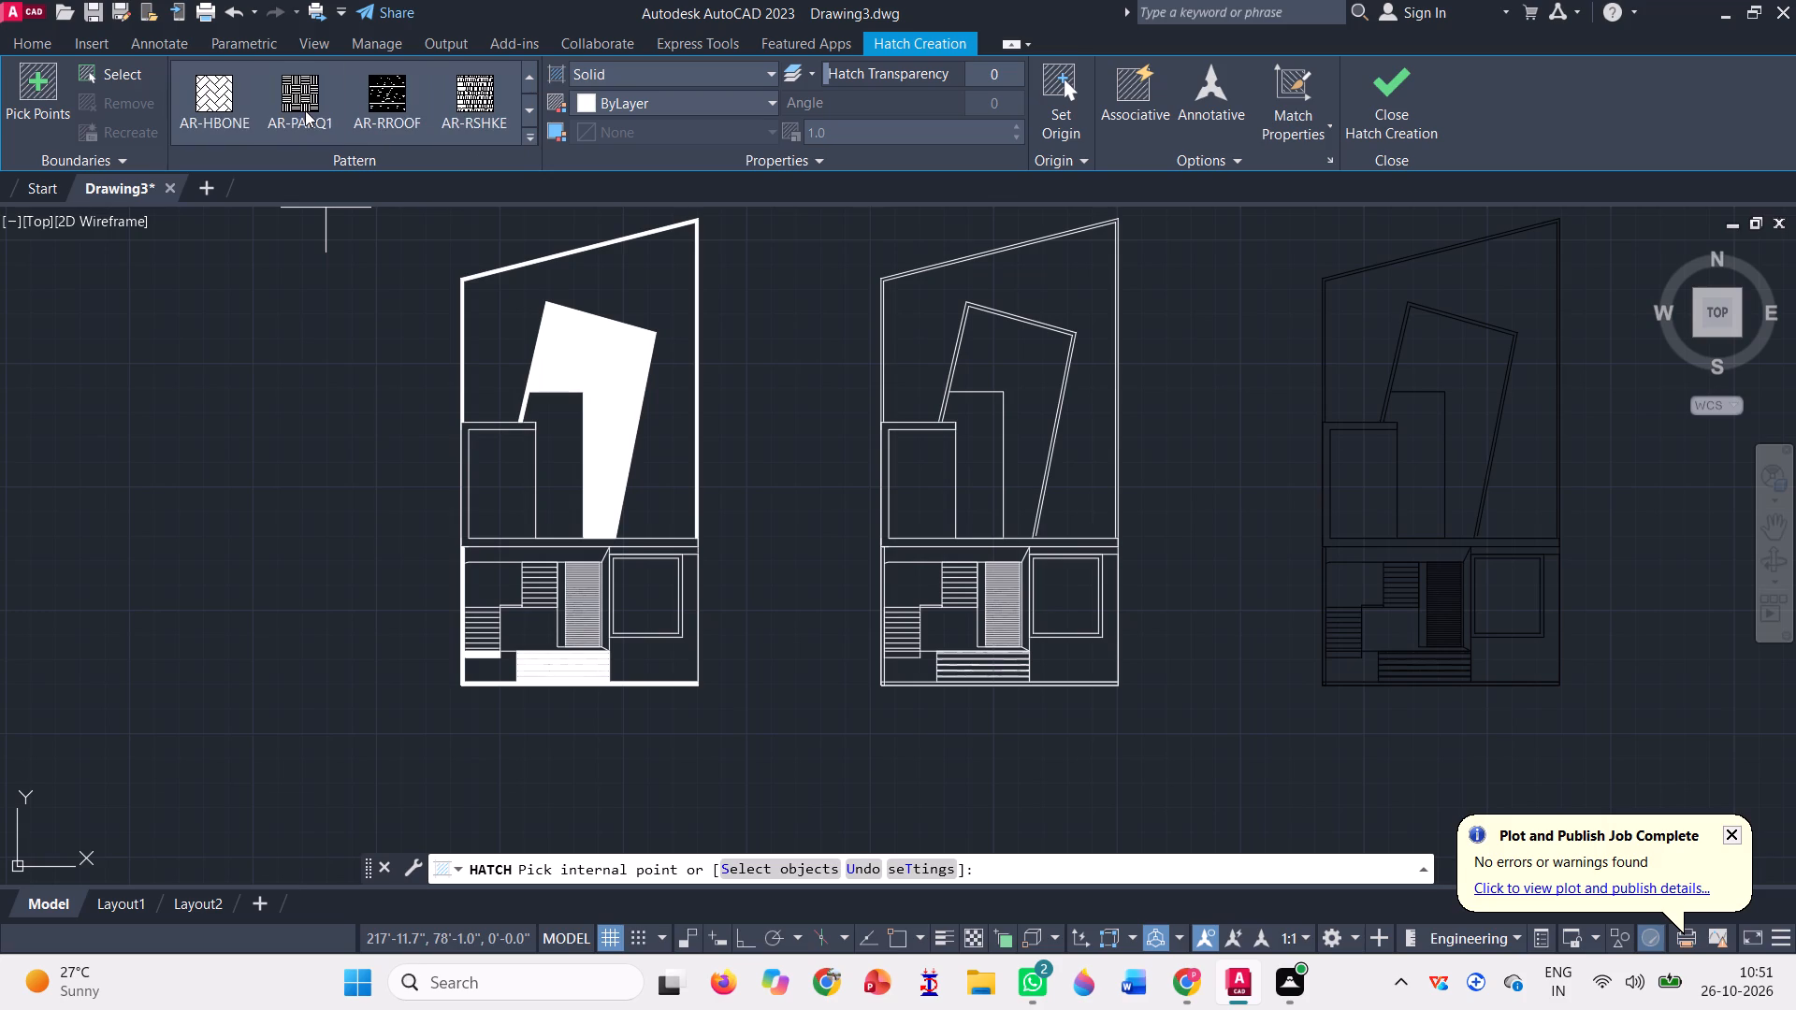
{"action": "scroll", "coordinate": [305, 110], "scroll_direction": "down", "scroll_amount": 4}
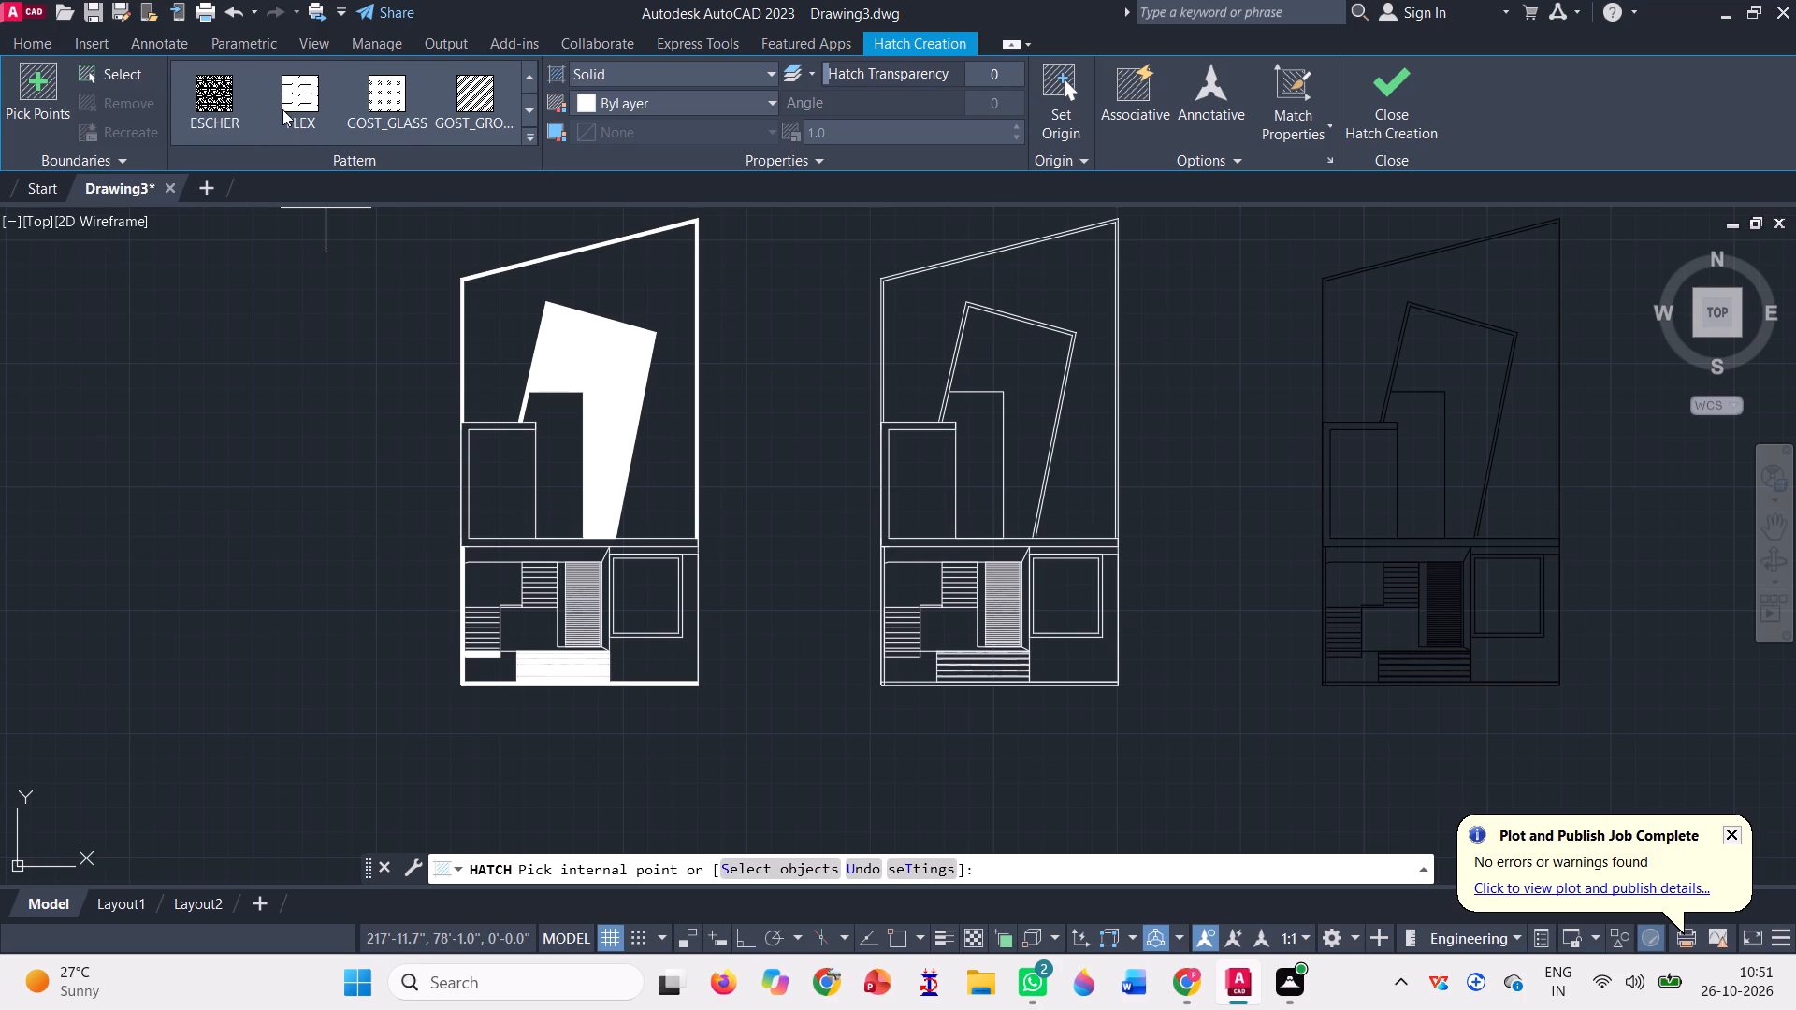
{"action": "left_click", "coordinate": [207, 93]}
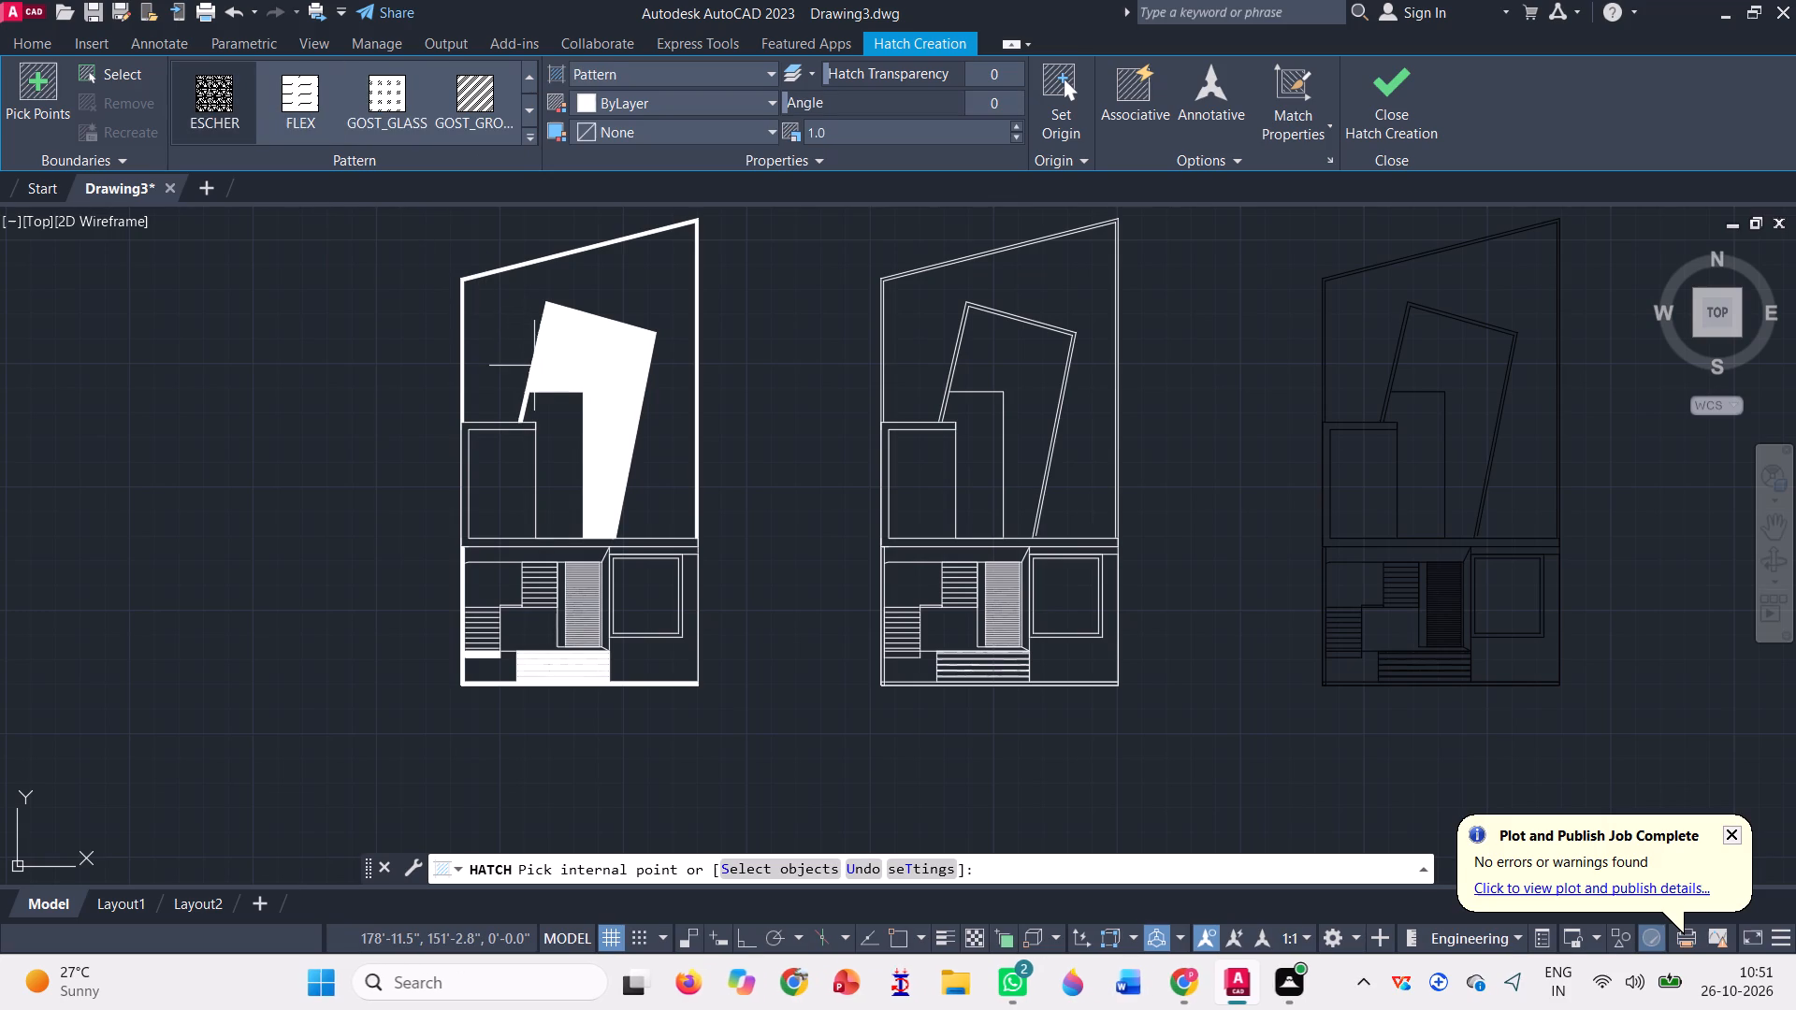
{"action": "left_click", "coordinate": [596, 376]}
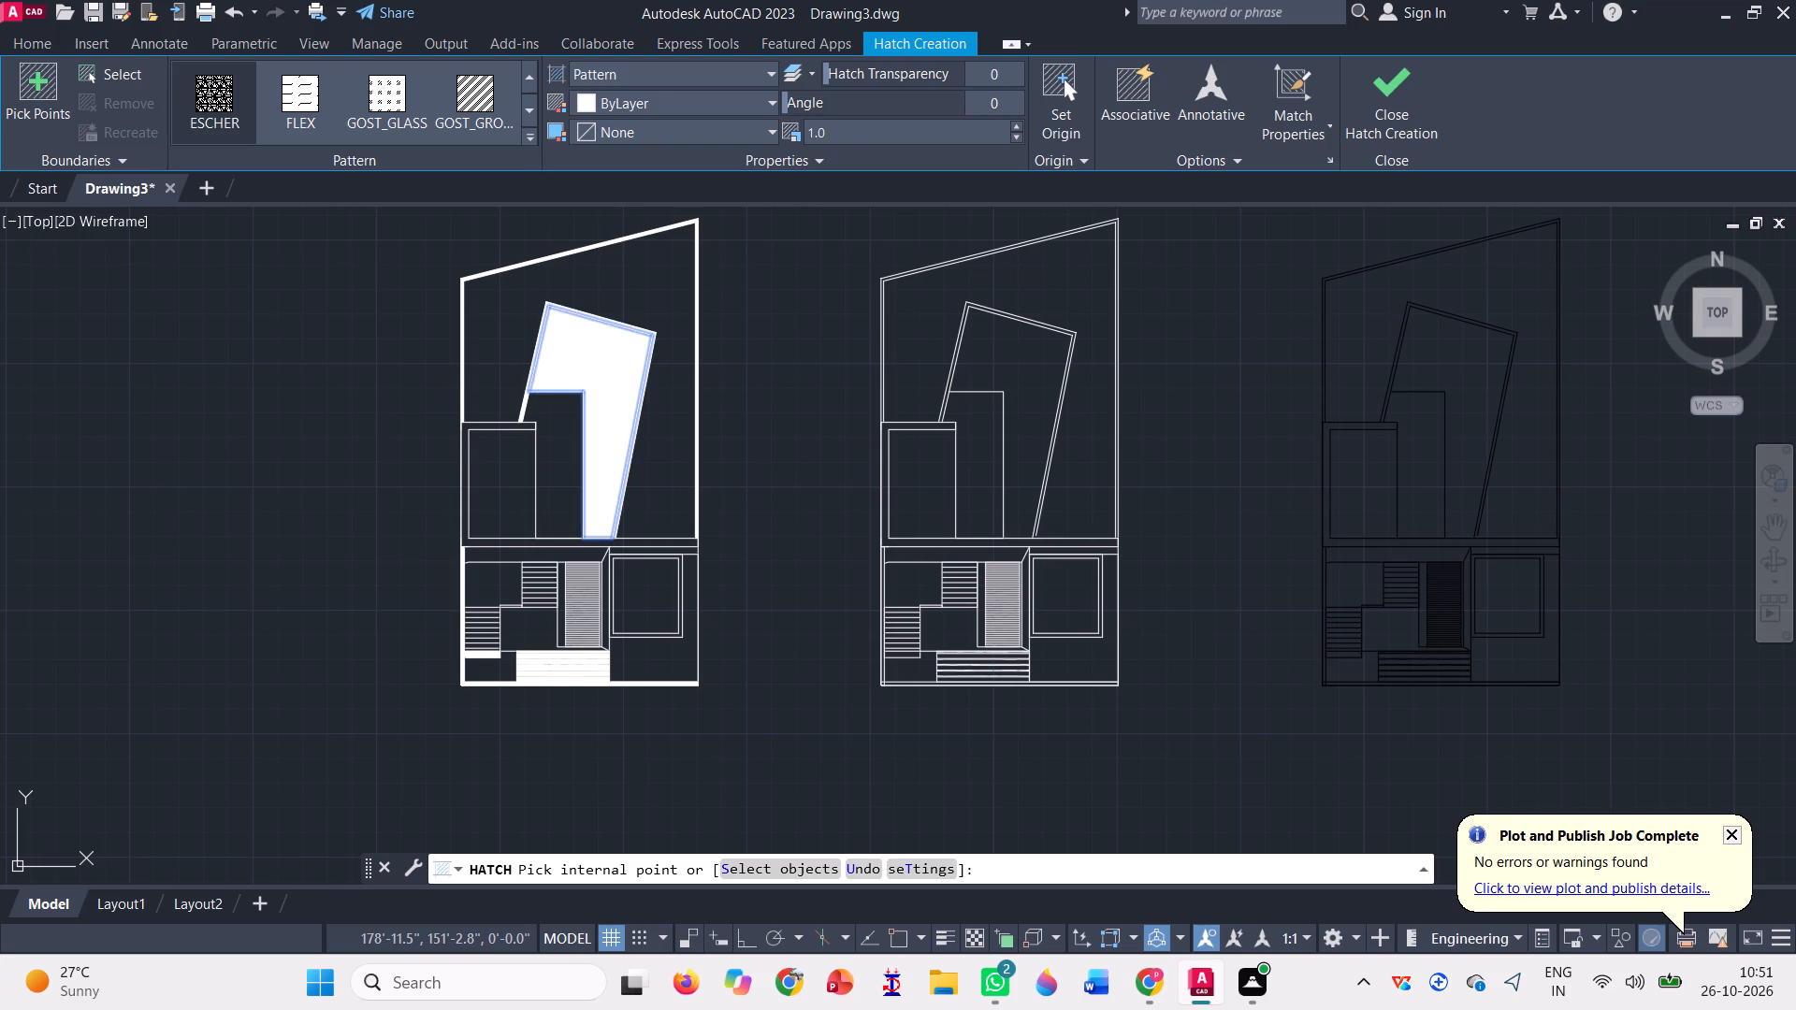
Set the slanted room's ESCHER hatch colour to 147,149,152 and its scale to 0.9, and finish the hatch.
{"action": "scroll", "coordinate": [600, 381], "scroll_direction": "up", "scroll_amount": 4}
{"action": "scroll", "coordinate": [587, 426], "scroll_direction": "down", "scroll_amount": 3}
{"action": "left_click", "coordinate": [723, 94]}
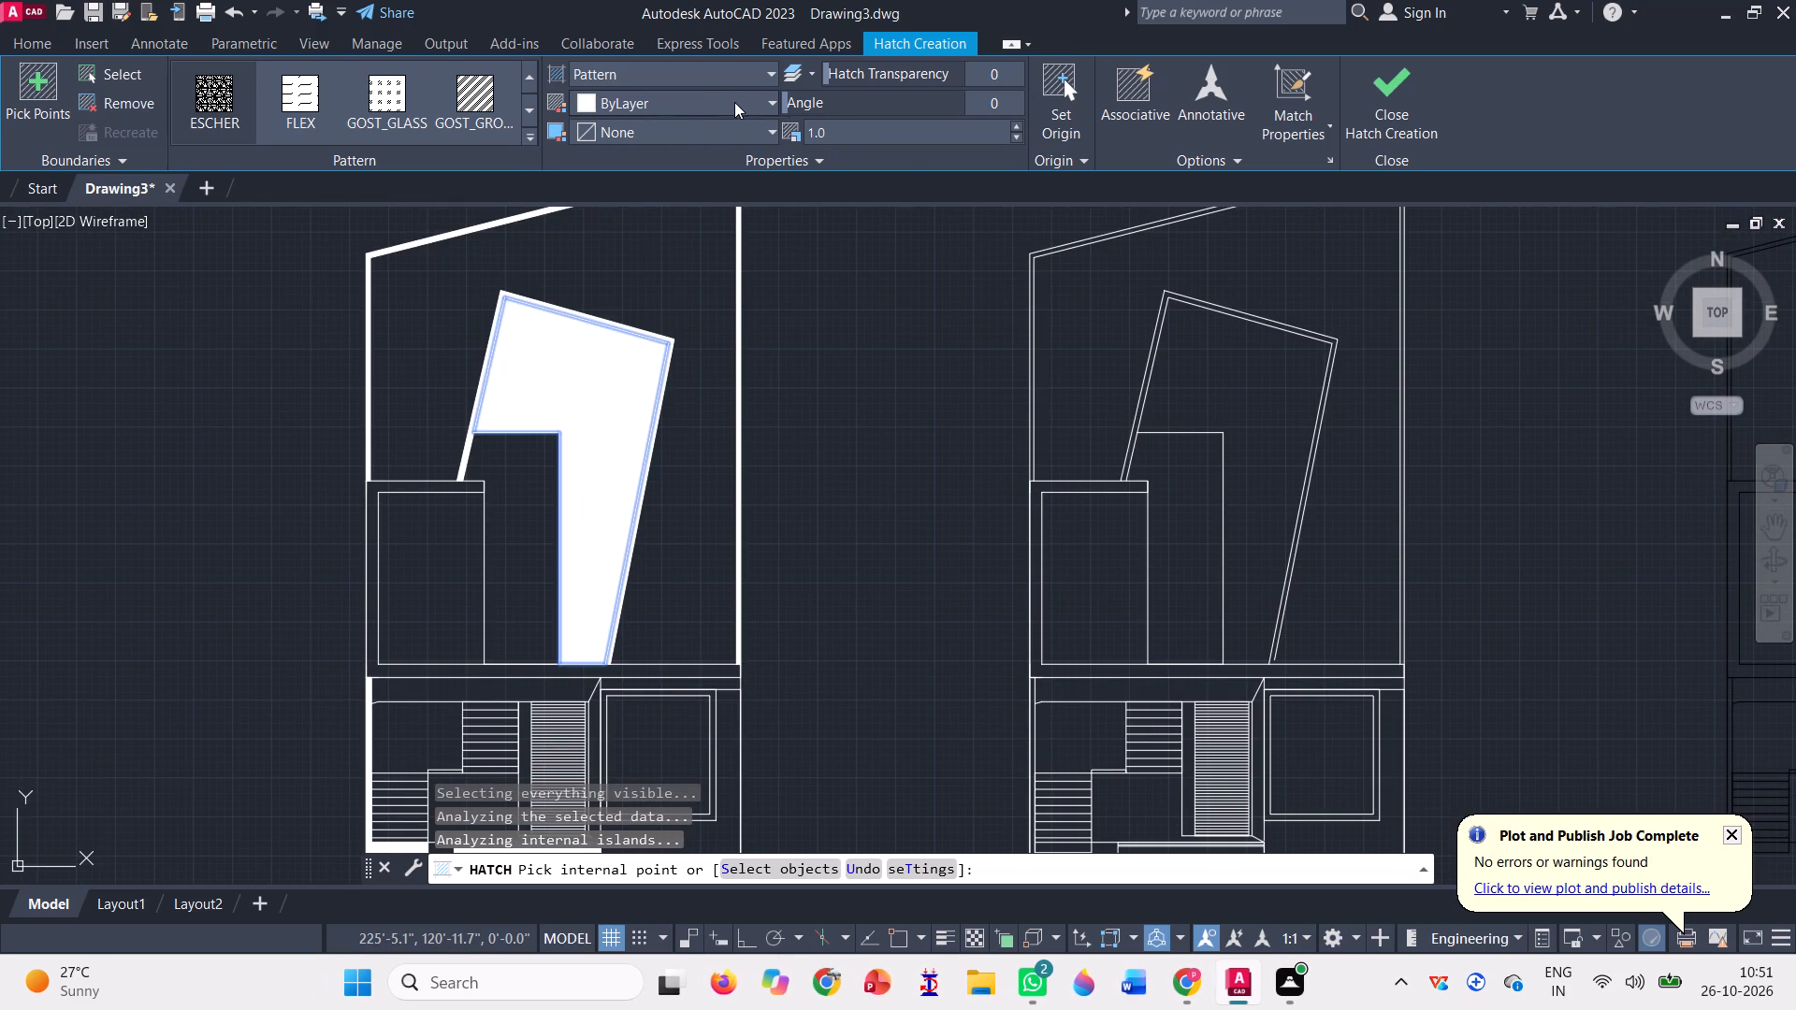
{"action": "left_click", "coordinate": [583, 229]}
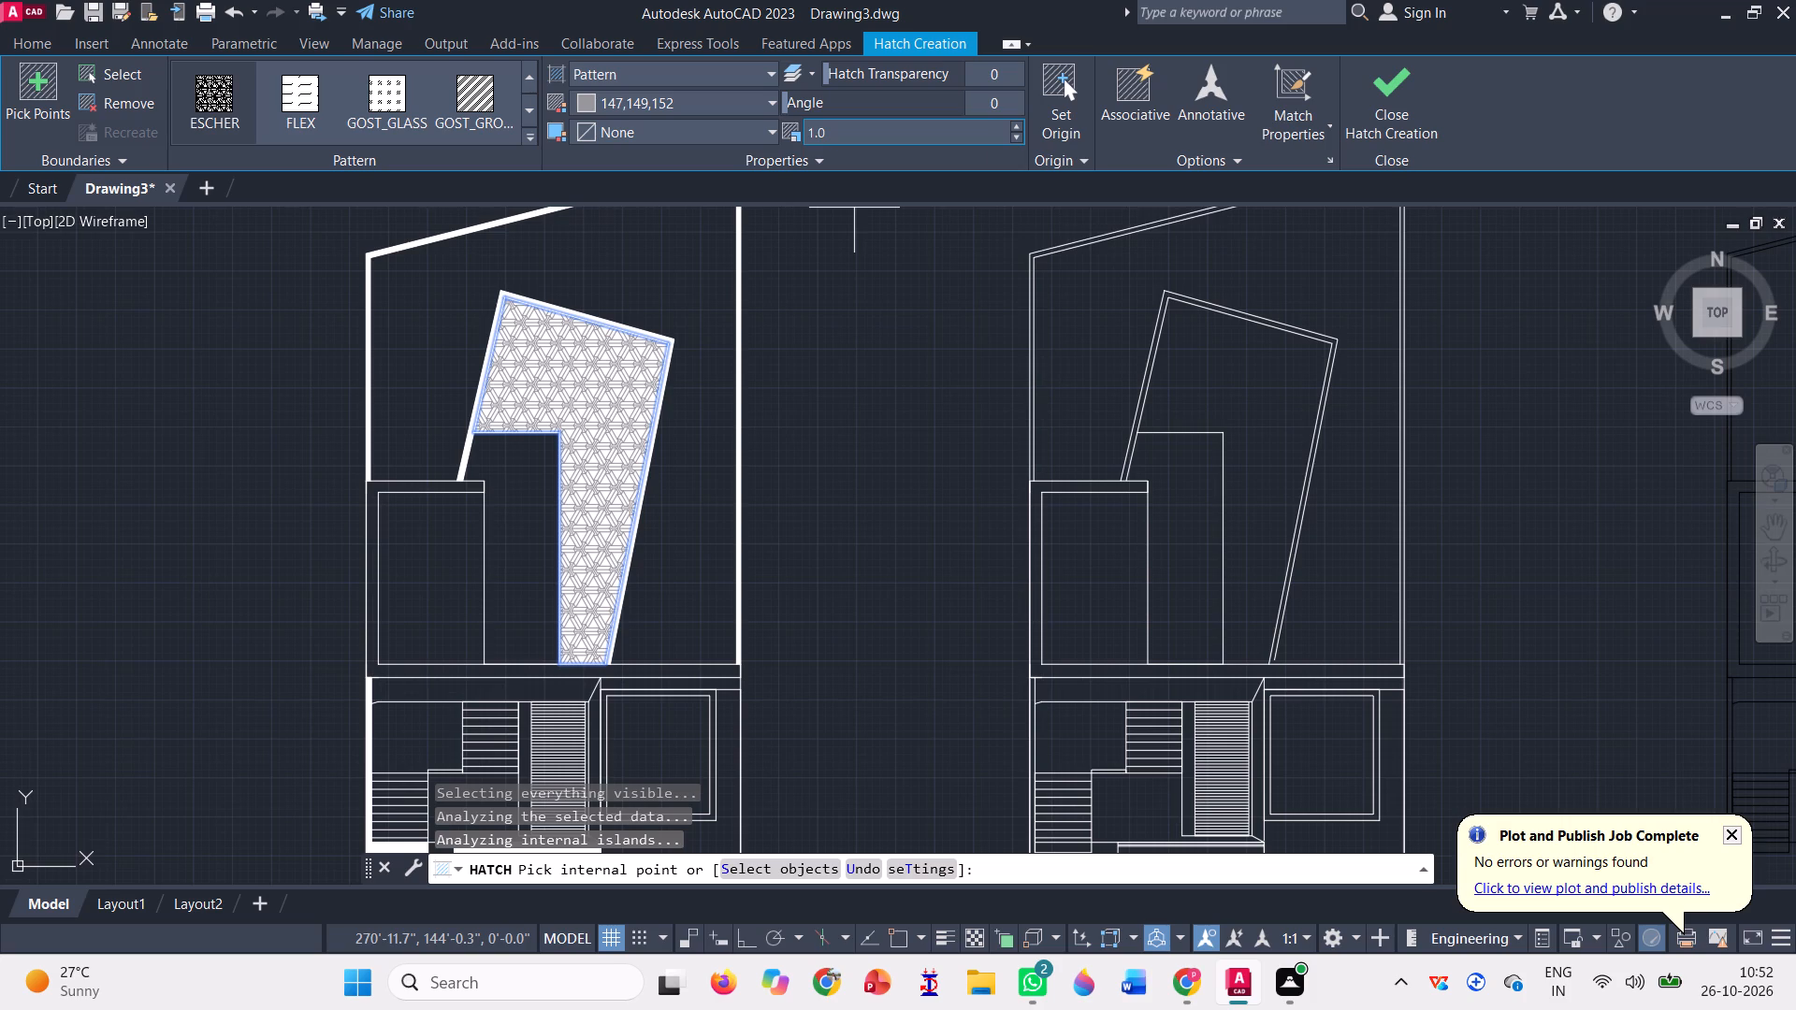
{"action": "left_click", "coordinate": [1012, 137]}
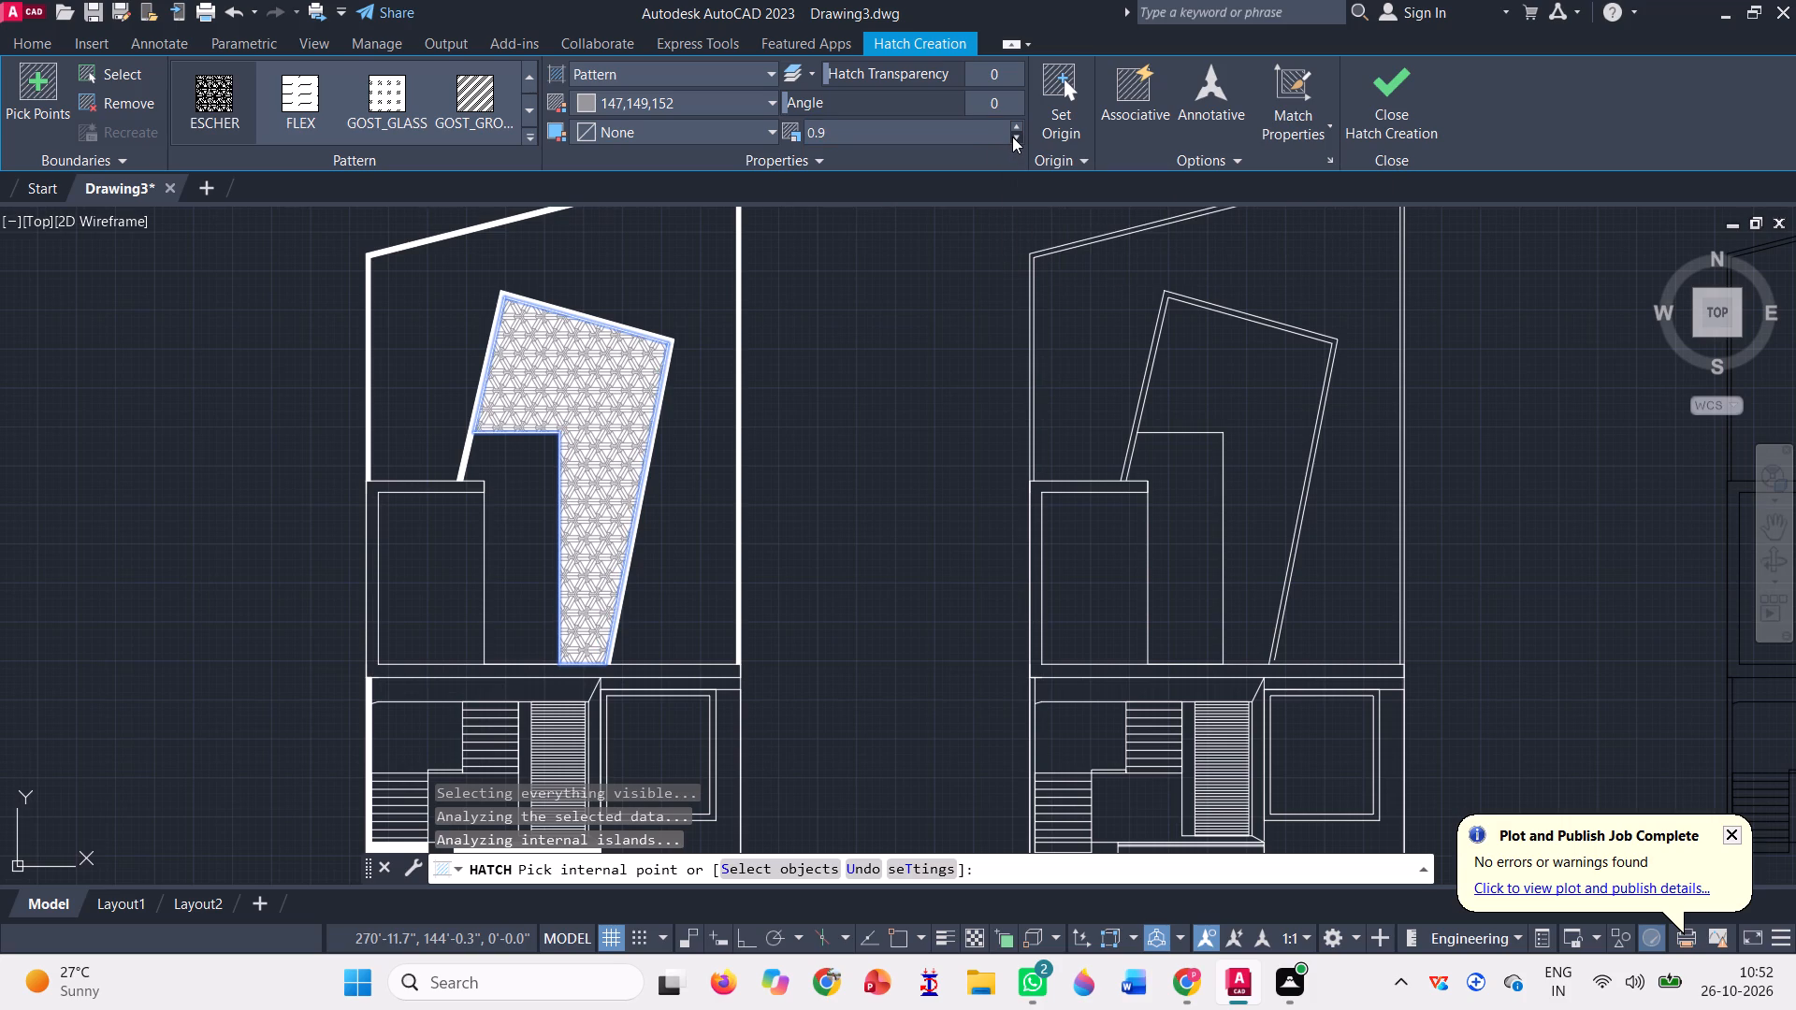
{"action": "left_click", "coordinate": [1012, 137]}
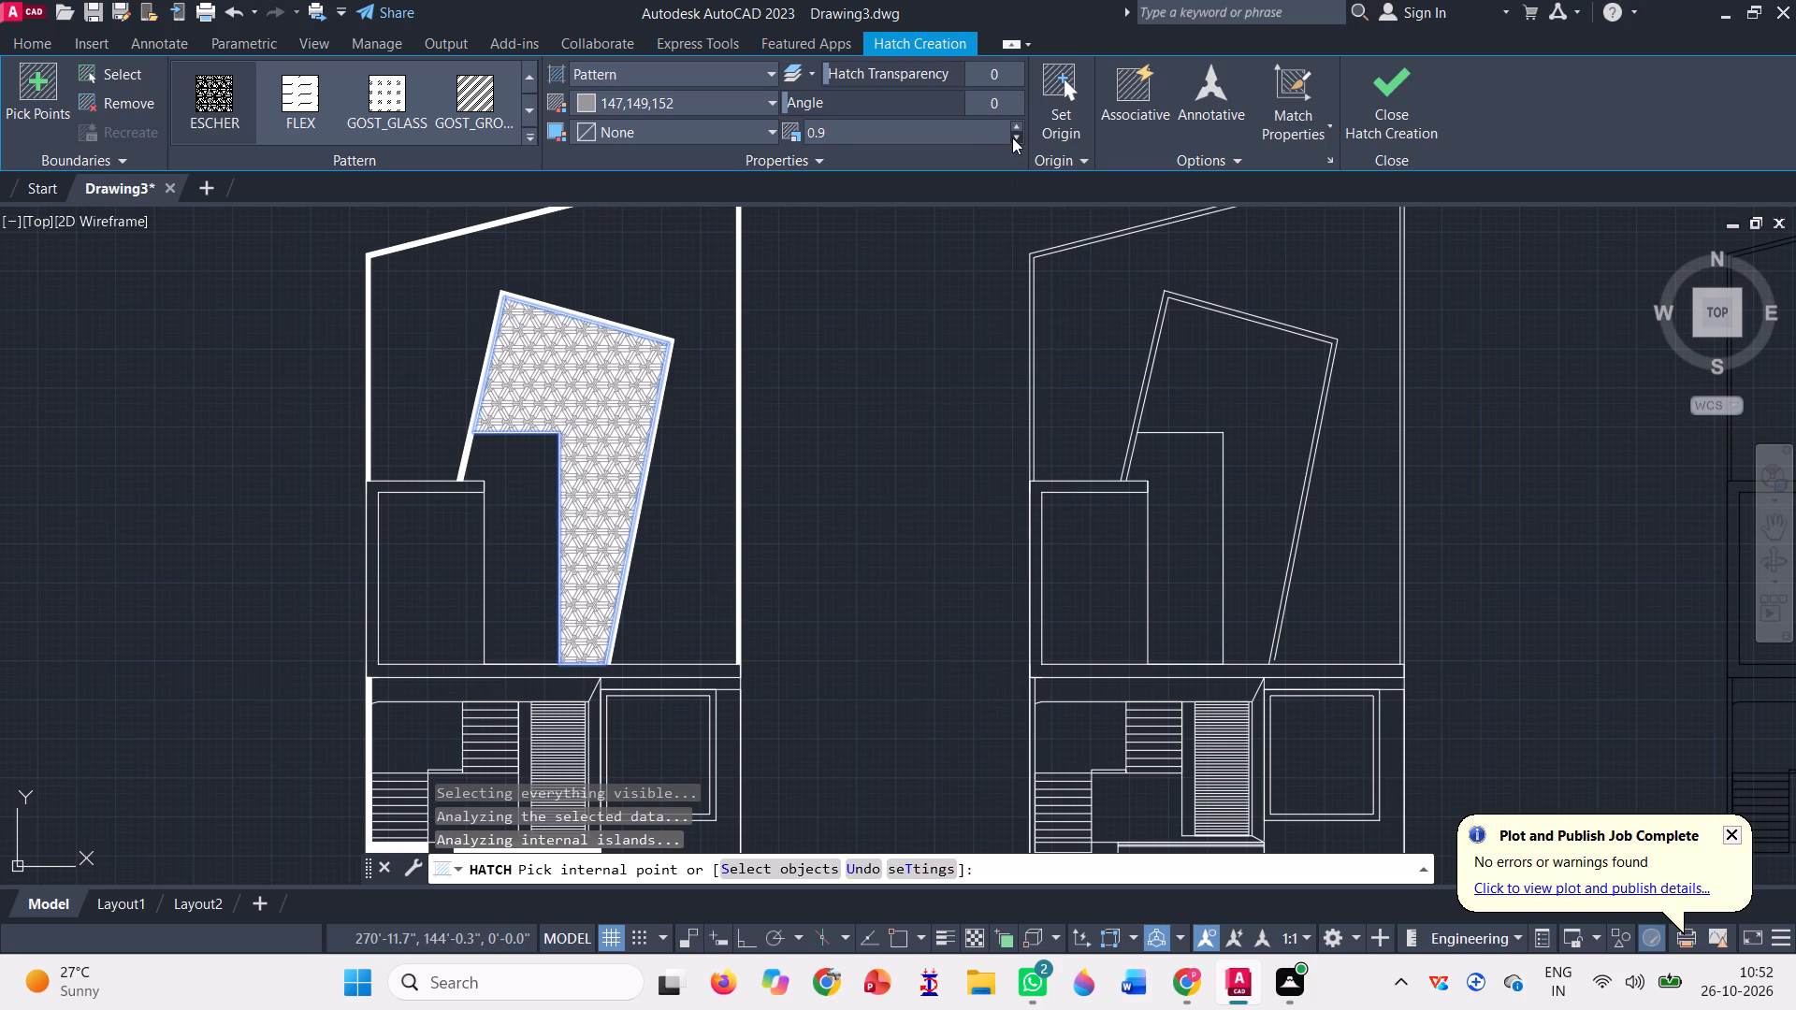
{"action": "left_click", "coordinate": [1012, 137]}
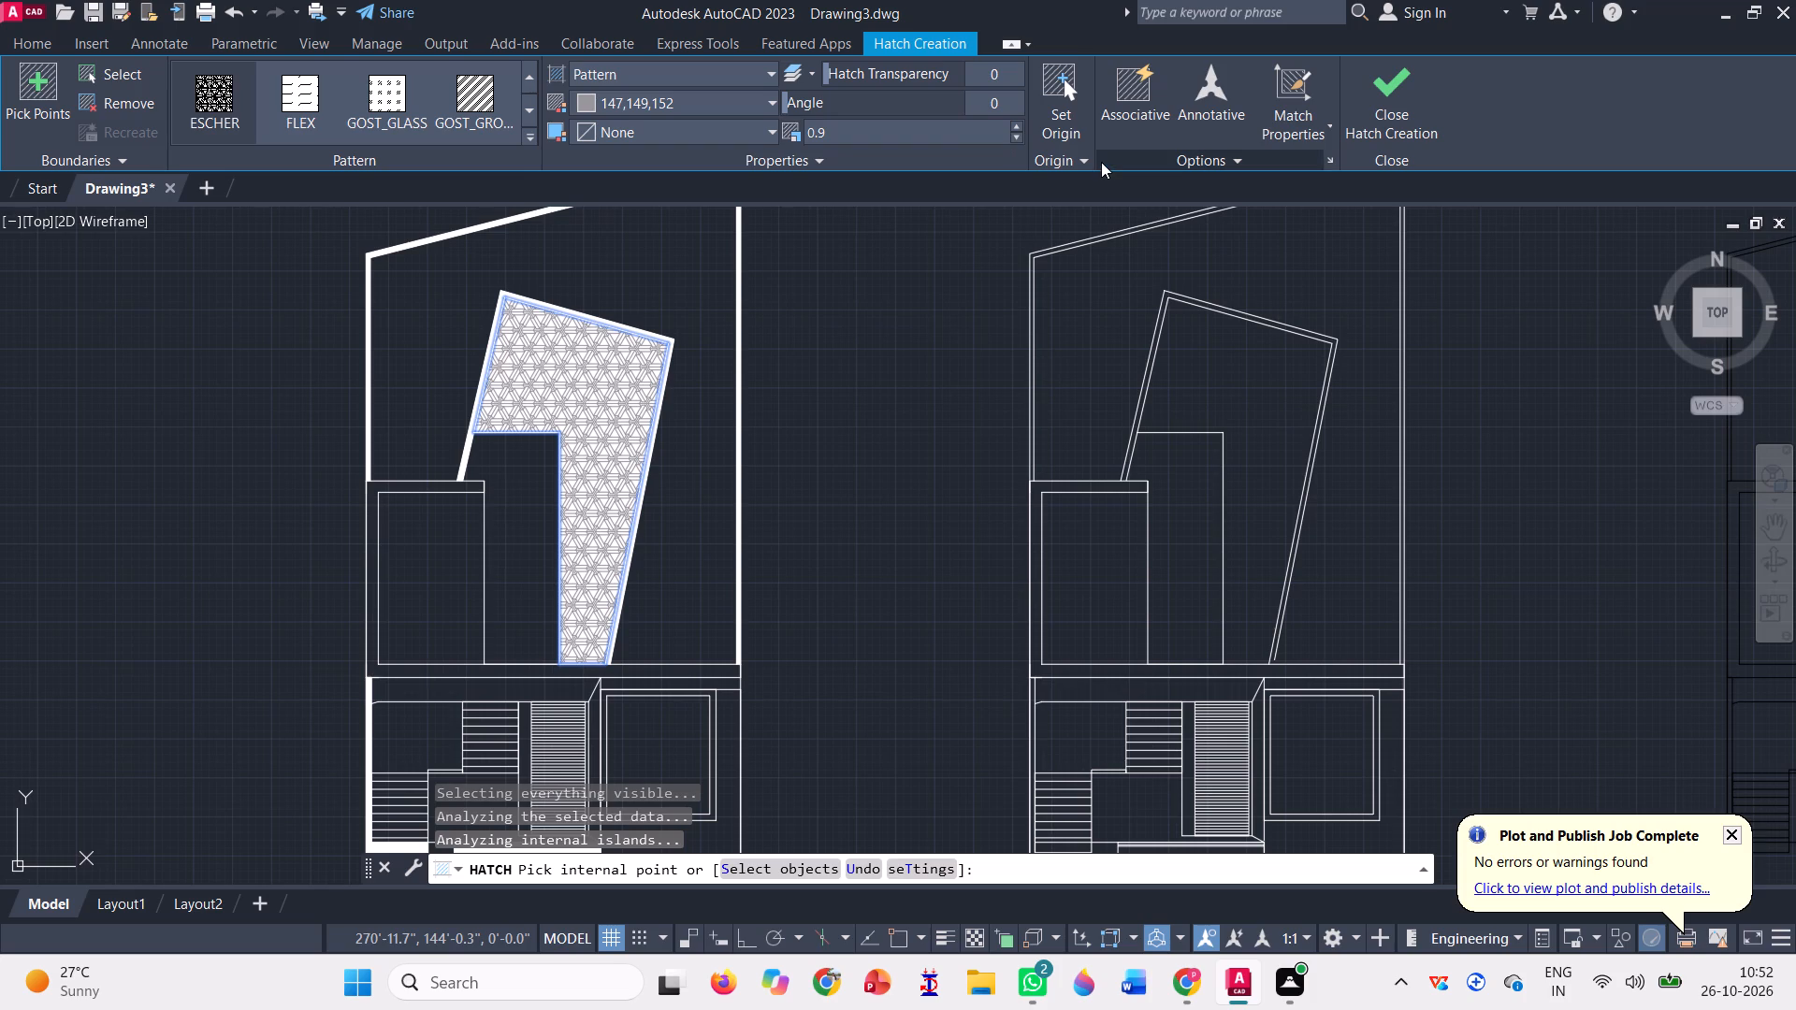
{"action": "left_click", "coordinate": [1408, 101]}
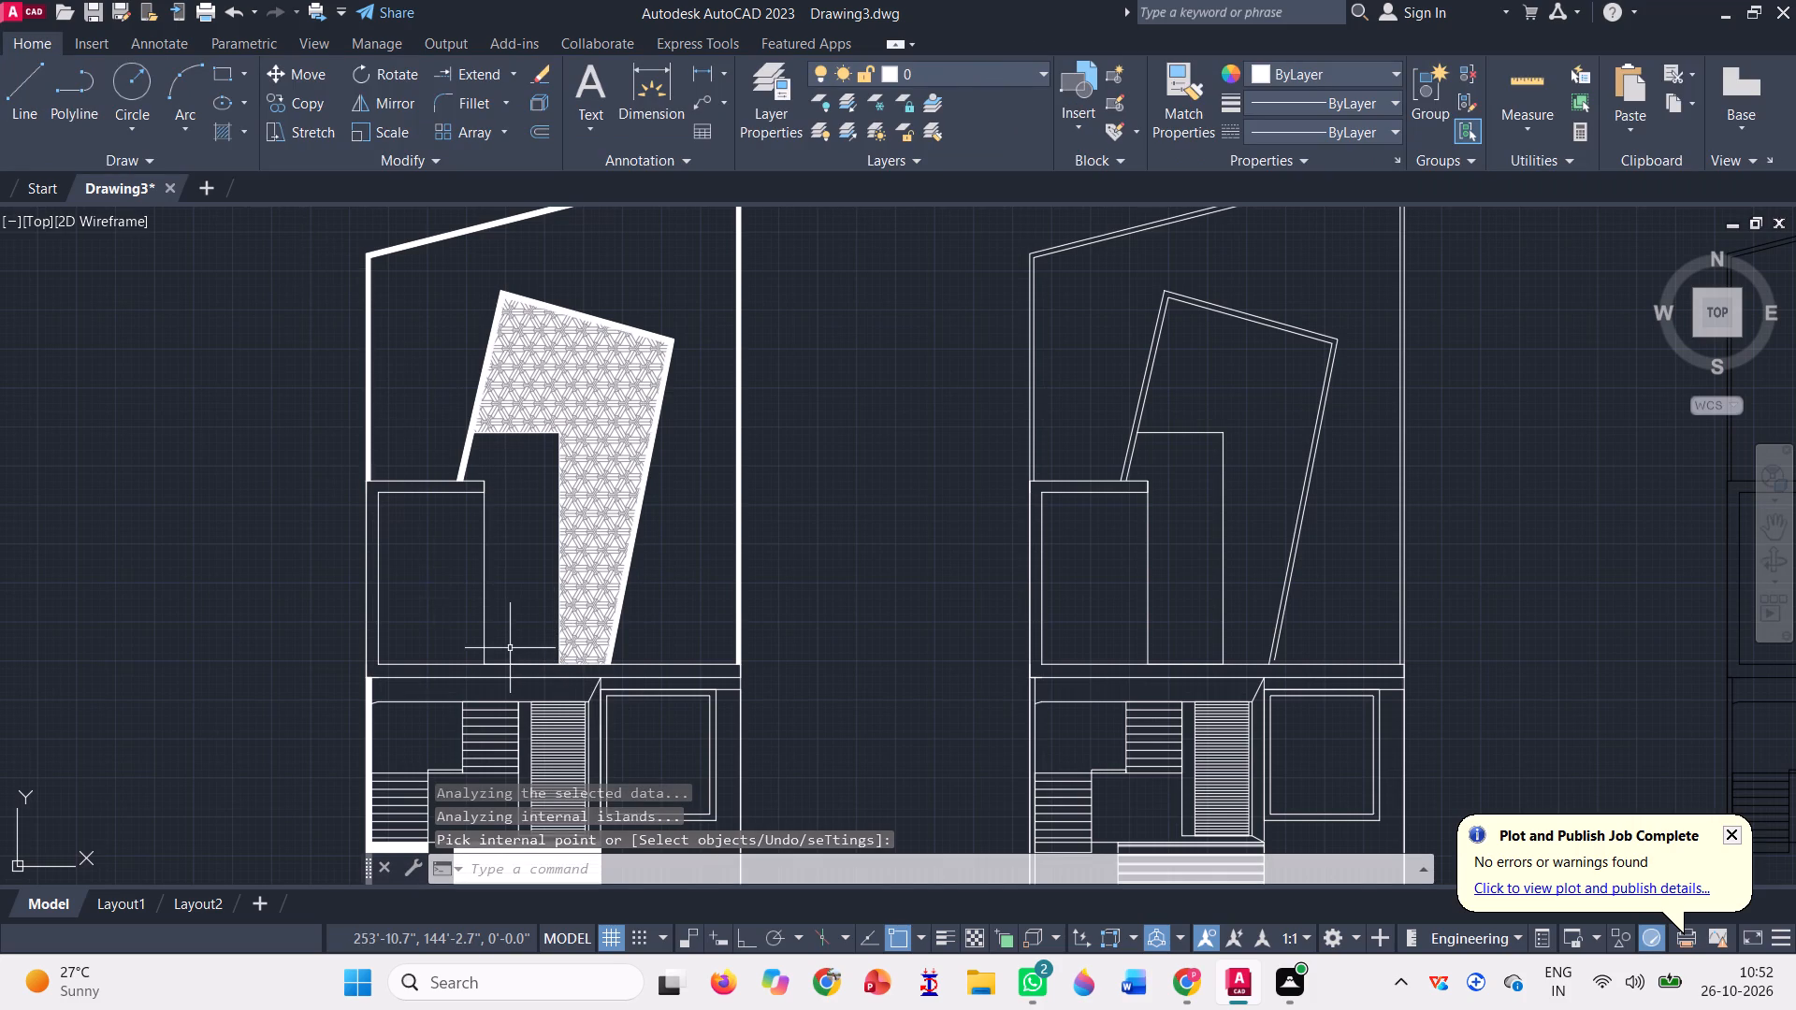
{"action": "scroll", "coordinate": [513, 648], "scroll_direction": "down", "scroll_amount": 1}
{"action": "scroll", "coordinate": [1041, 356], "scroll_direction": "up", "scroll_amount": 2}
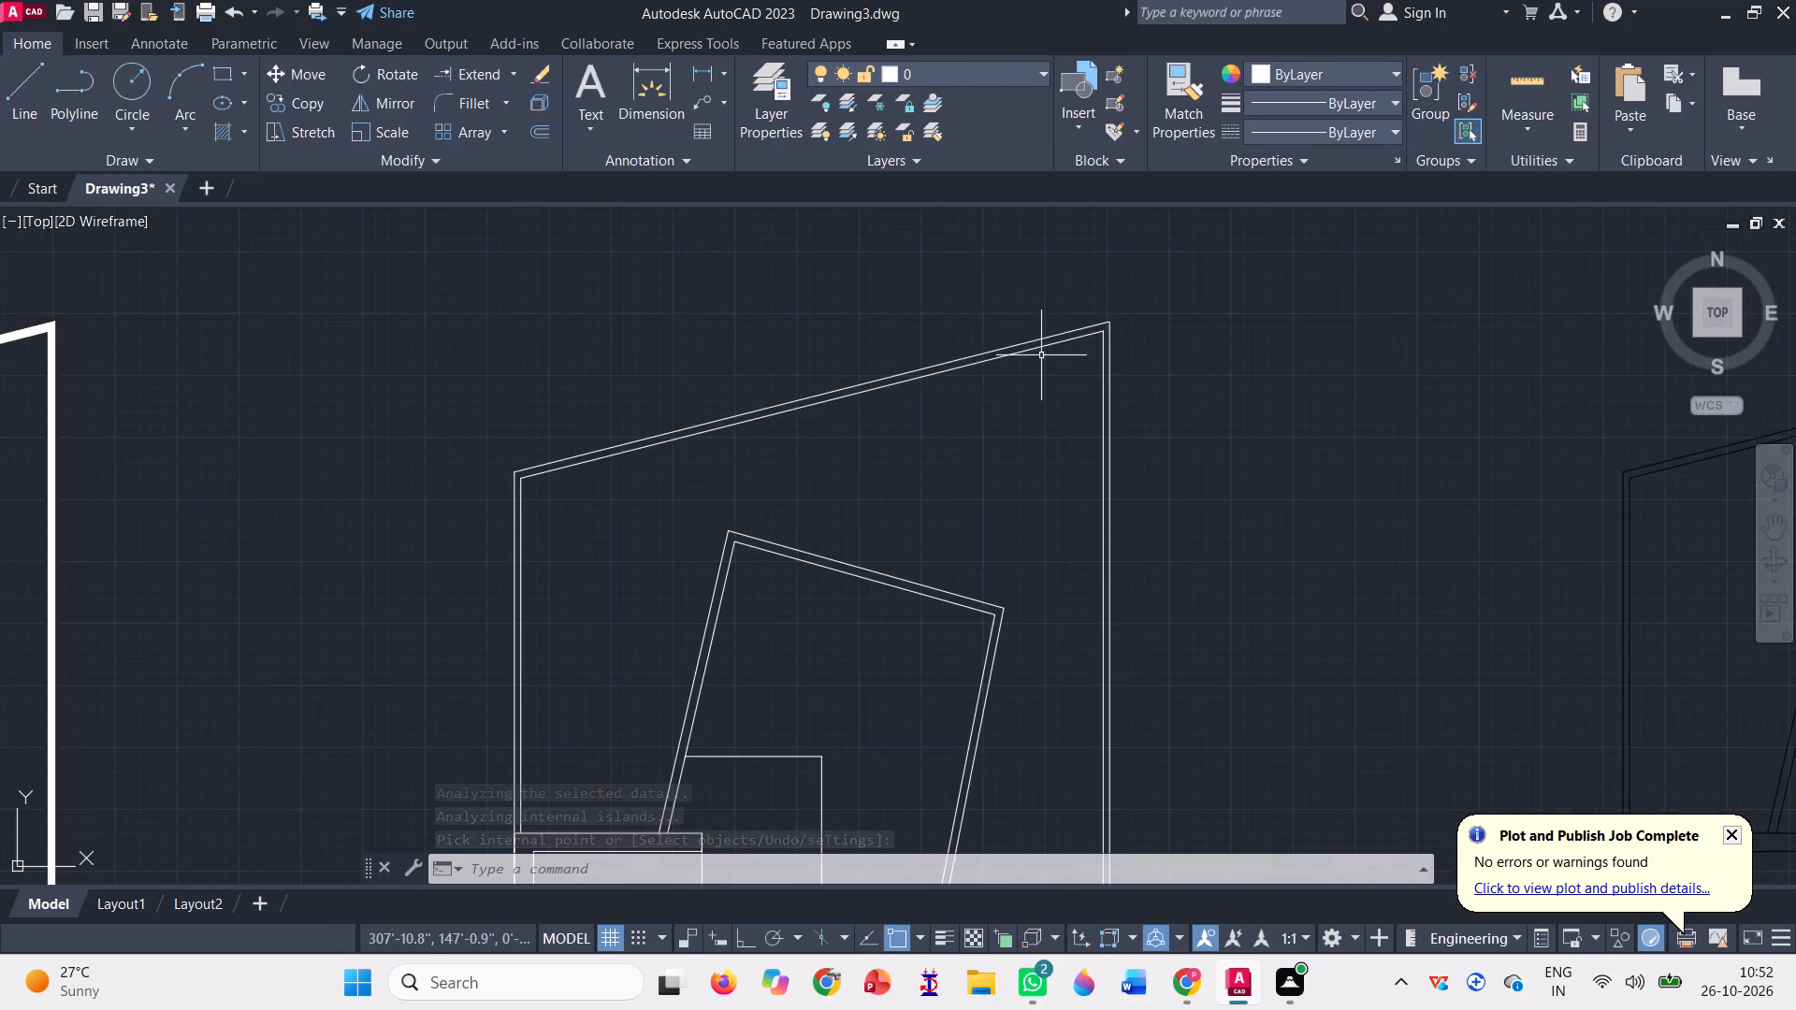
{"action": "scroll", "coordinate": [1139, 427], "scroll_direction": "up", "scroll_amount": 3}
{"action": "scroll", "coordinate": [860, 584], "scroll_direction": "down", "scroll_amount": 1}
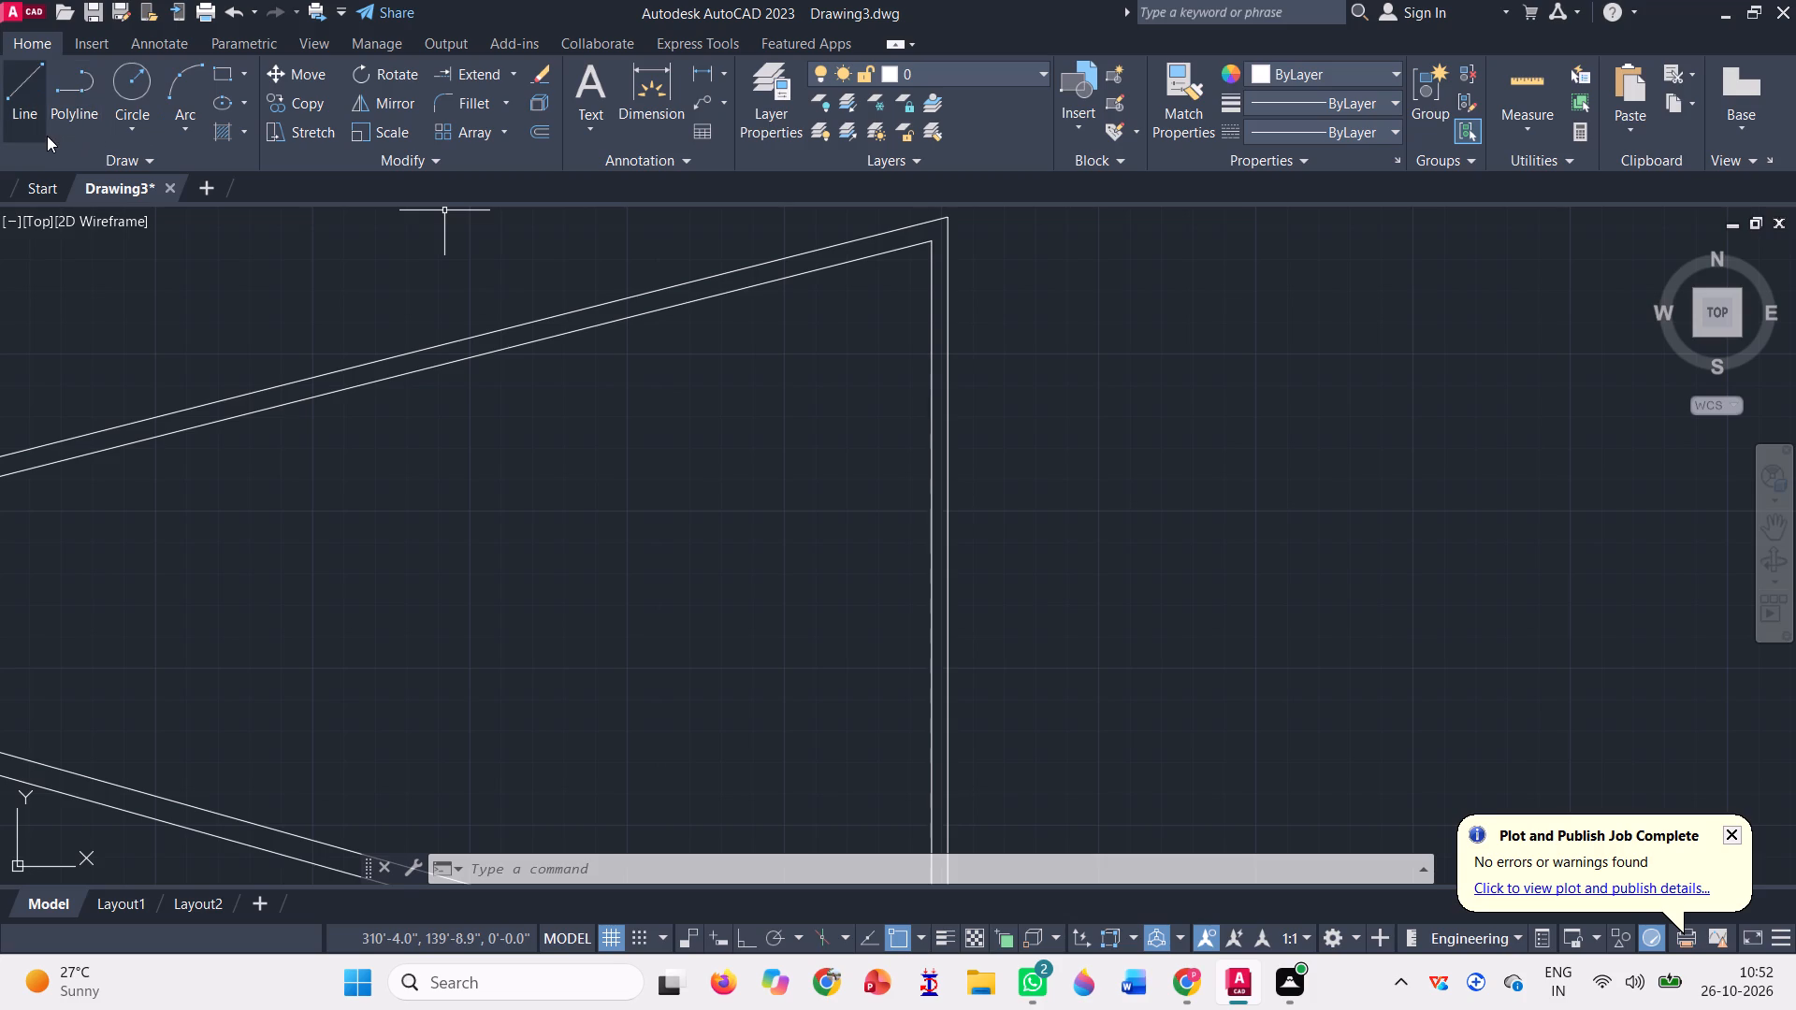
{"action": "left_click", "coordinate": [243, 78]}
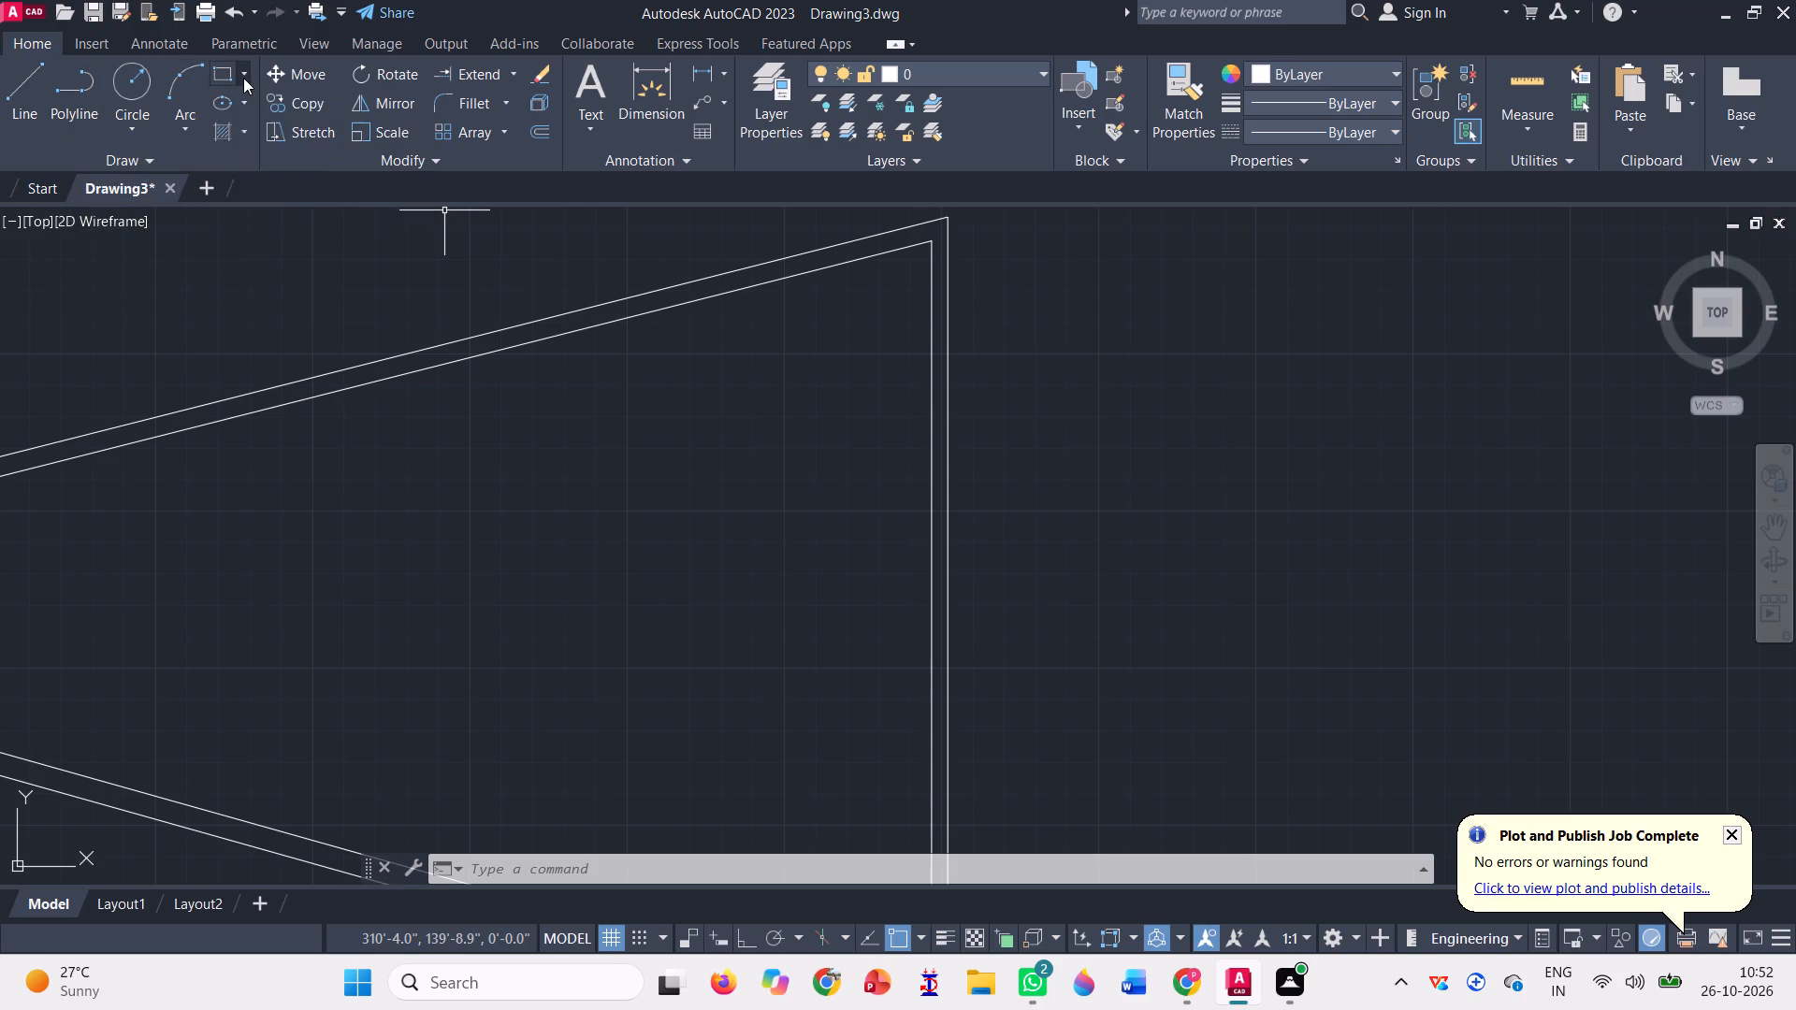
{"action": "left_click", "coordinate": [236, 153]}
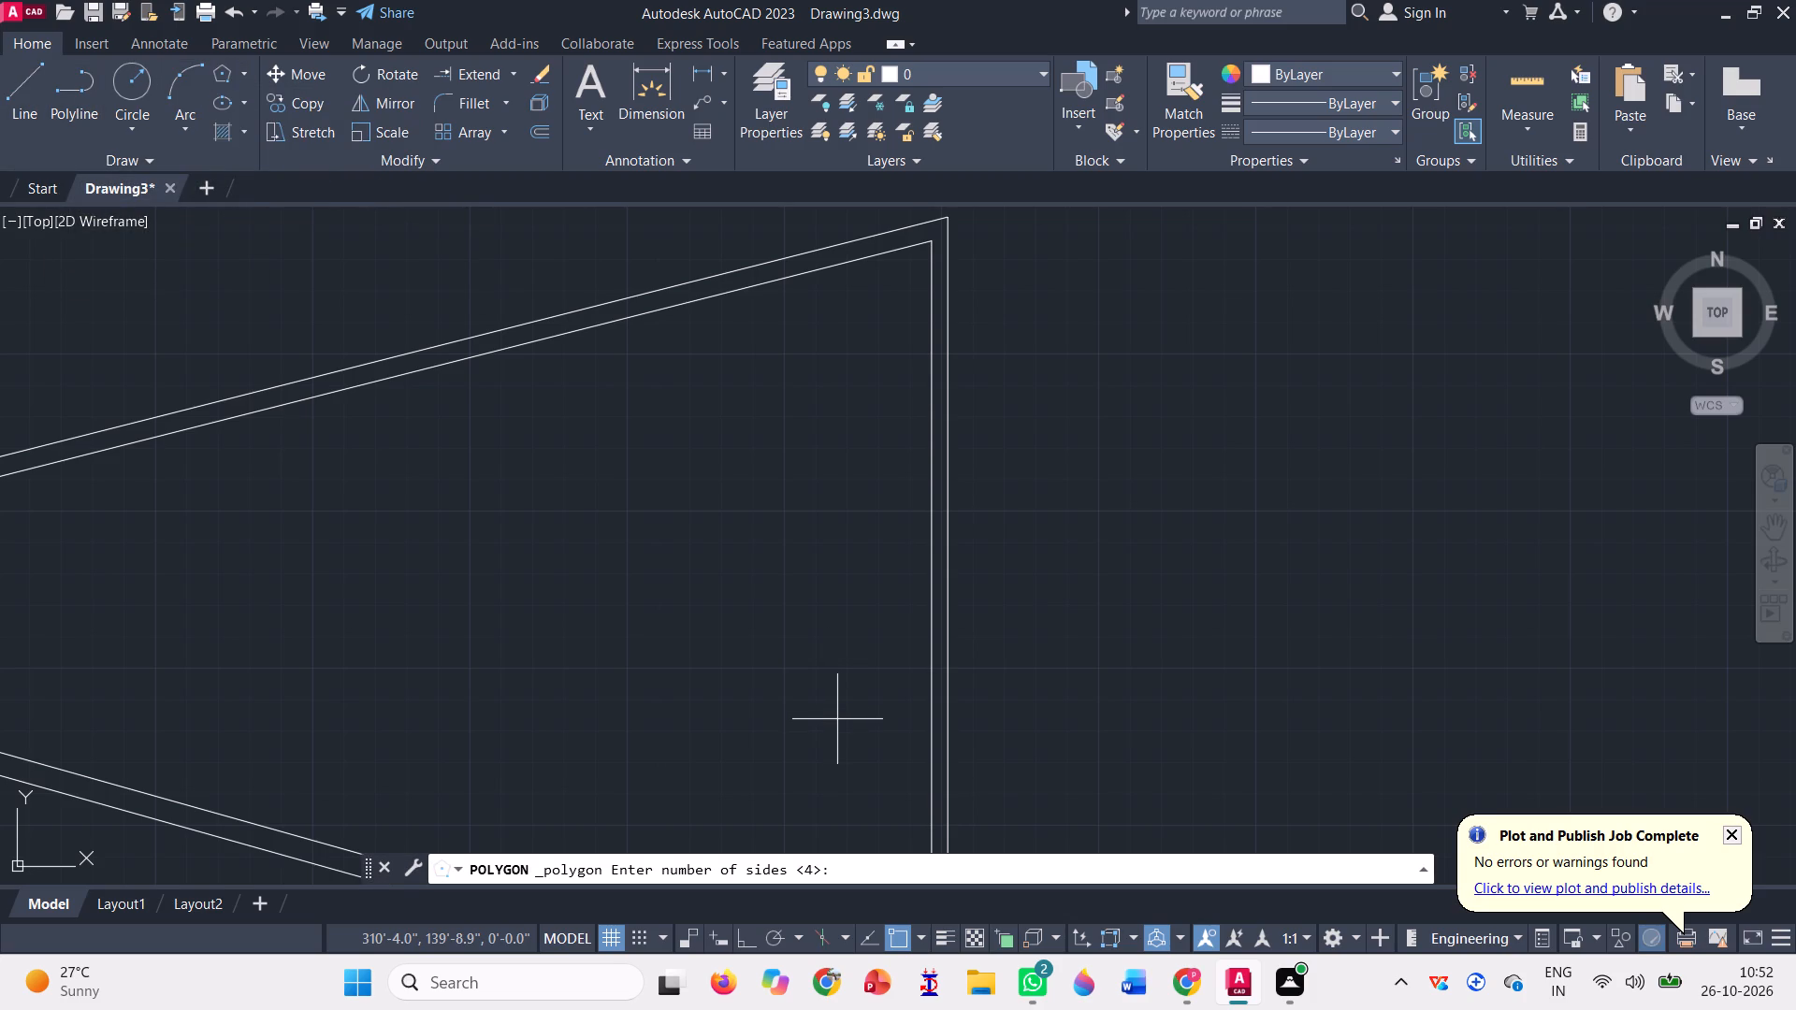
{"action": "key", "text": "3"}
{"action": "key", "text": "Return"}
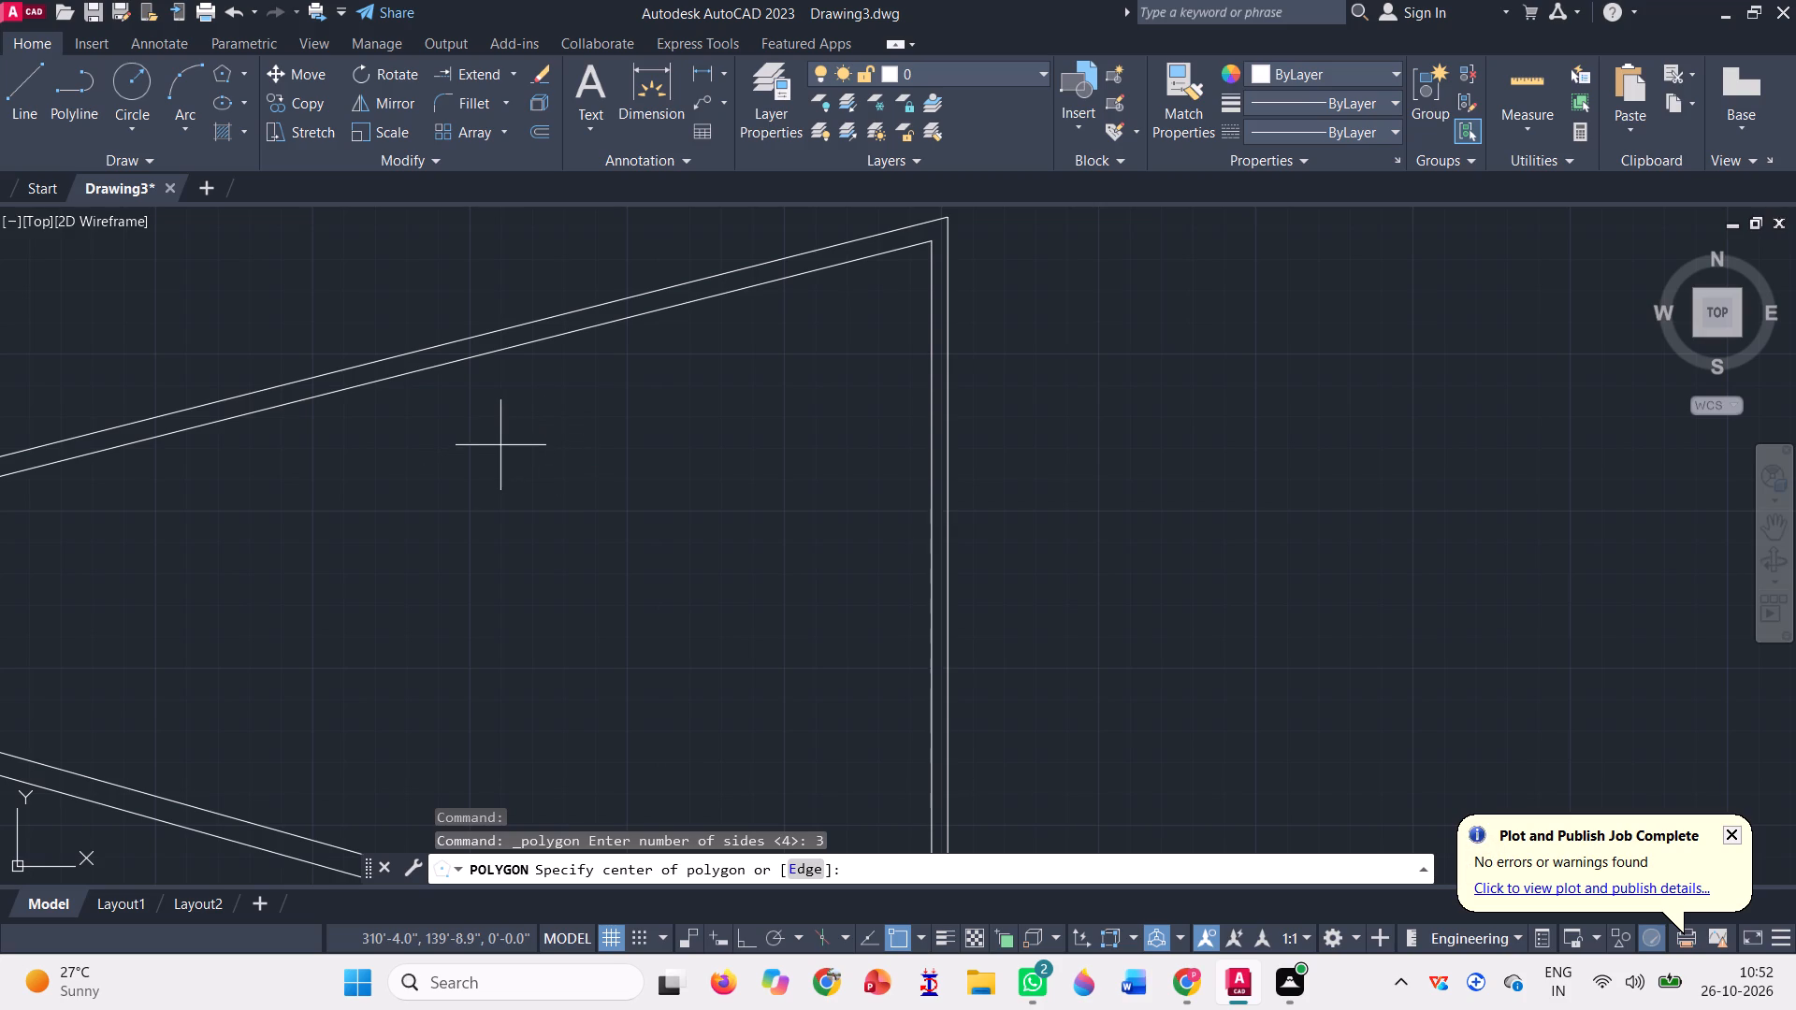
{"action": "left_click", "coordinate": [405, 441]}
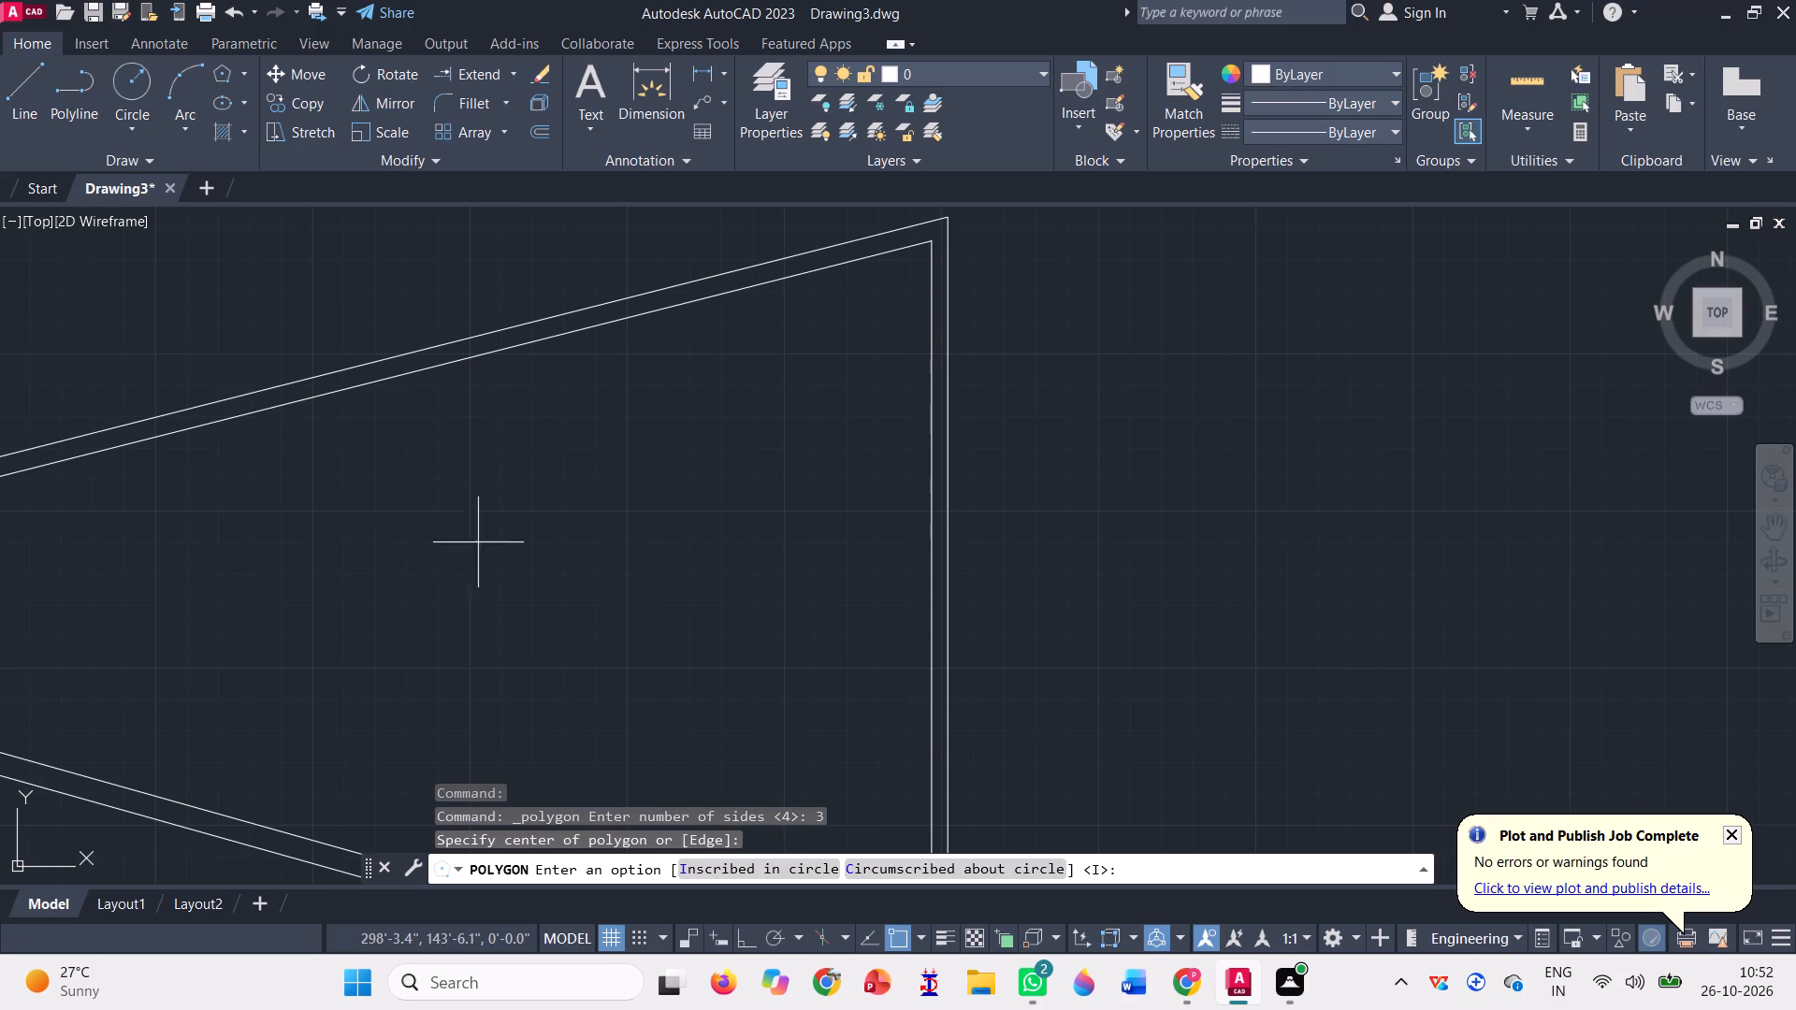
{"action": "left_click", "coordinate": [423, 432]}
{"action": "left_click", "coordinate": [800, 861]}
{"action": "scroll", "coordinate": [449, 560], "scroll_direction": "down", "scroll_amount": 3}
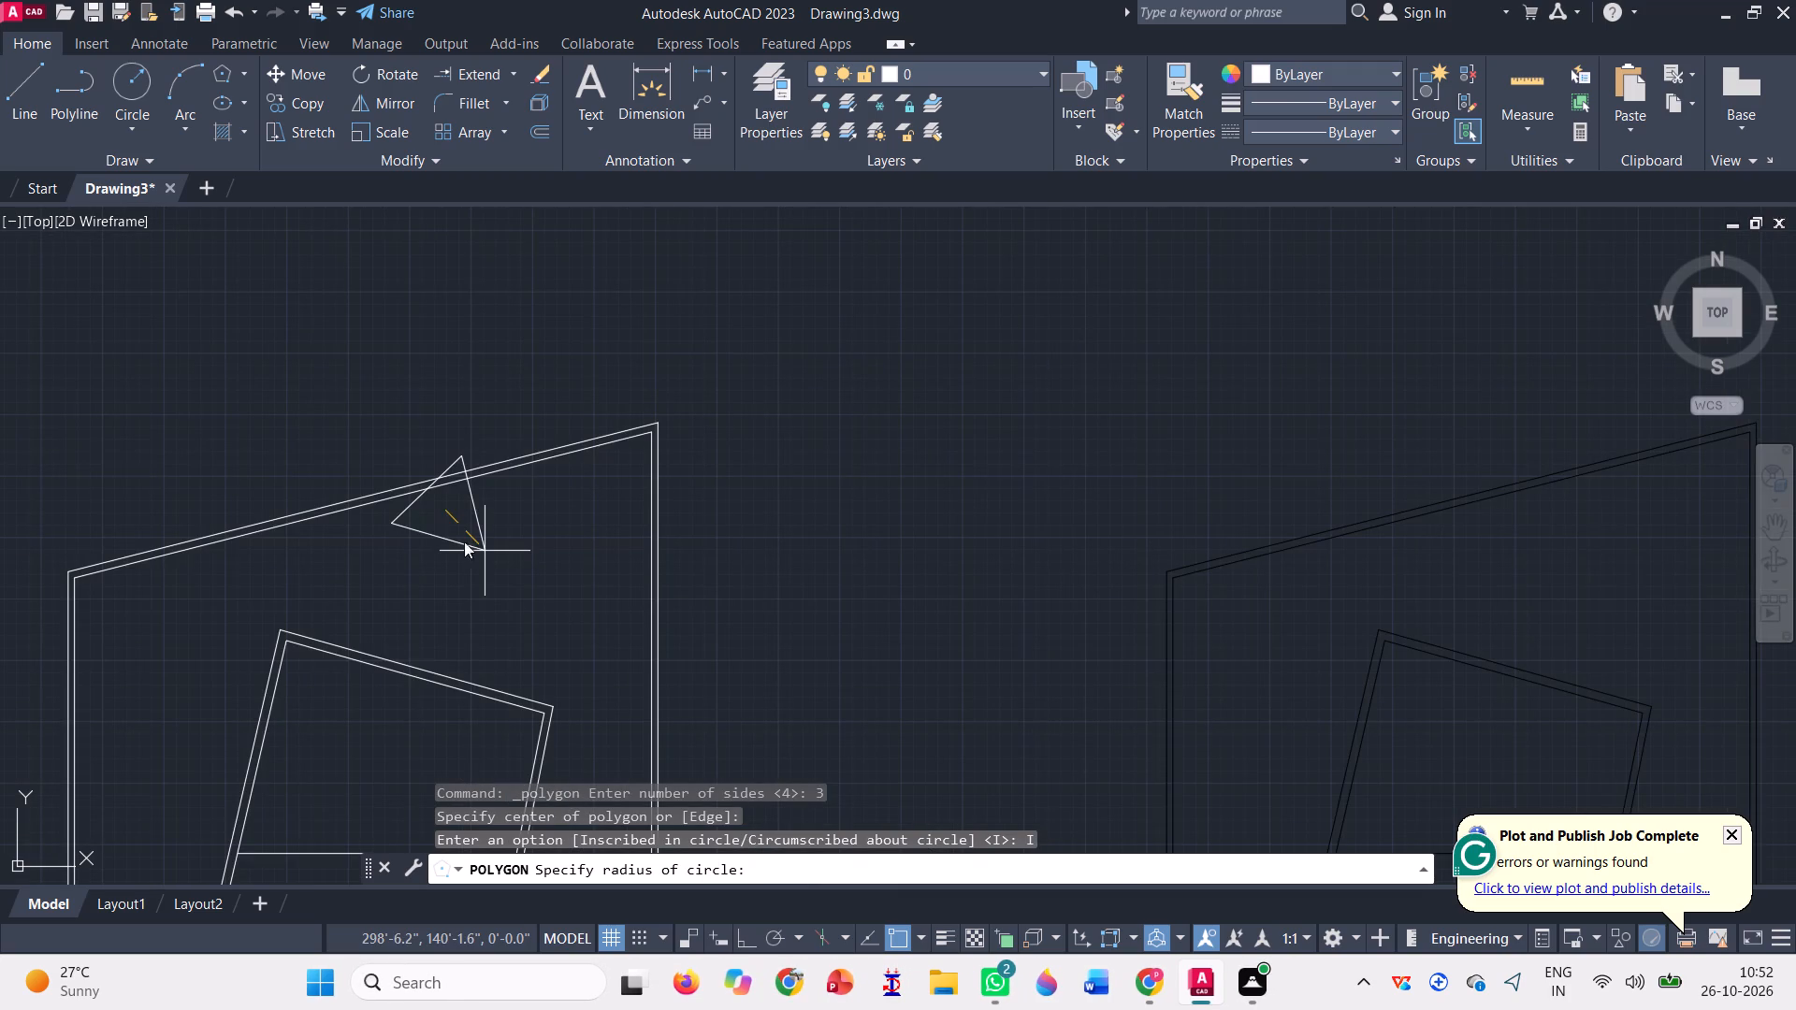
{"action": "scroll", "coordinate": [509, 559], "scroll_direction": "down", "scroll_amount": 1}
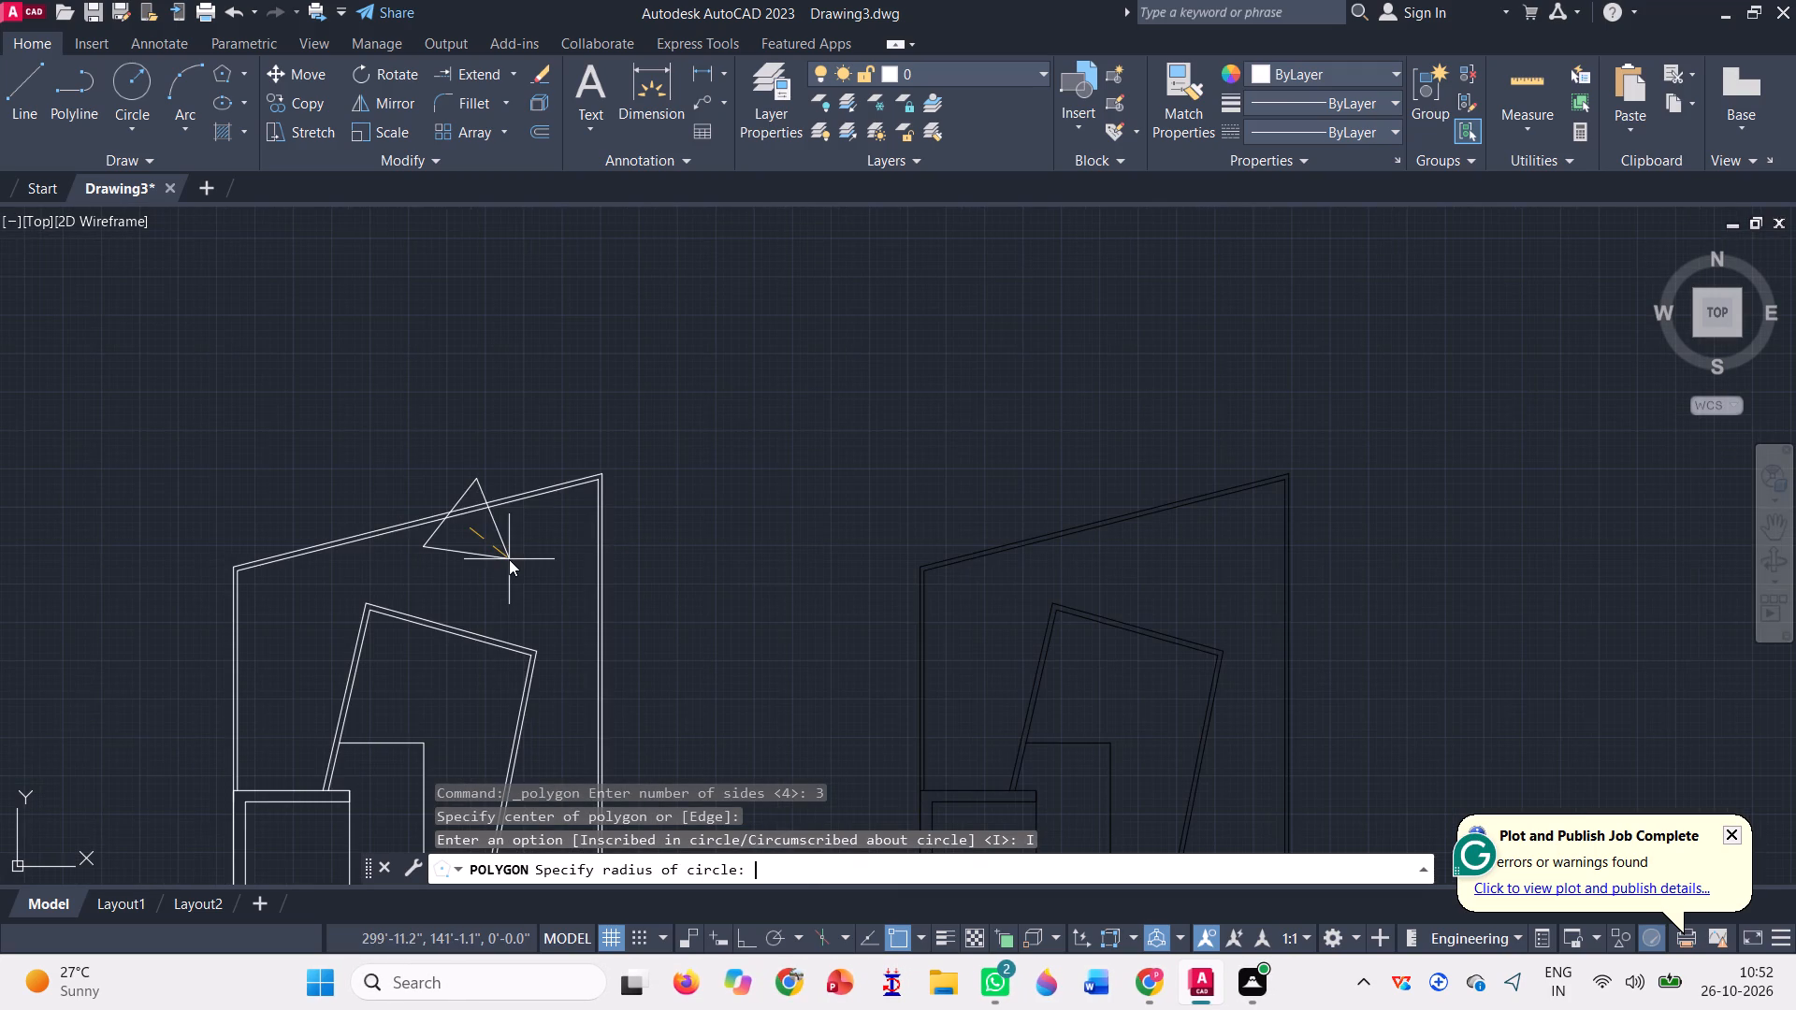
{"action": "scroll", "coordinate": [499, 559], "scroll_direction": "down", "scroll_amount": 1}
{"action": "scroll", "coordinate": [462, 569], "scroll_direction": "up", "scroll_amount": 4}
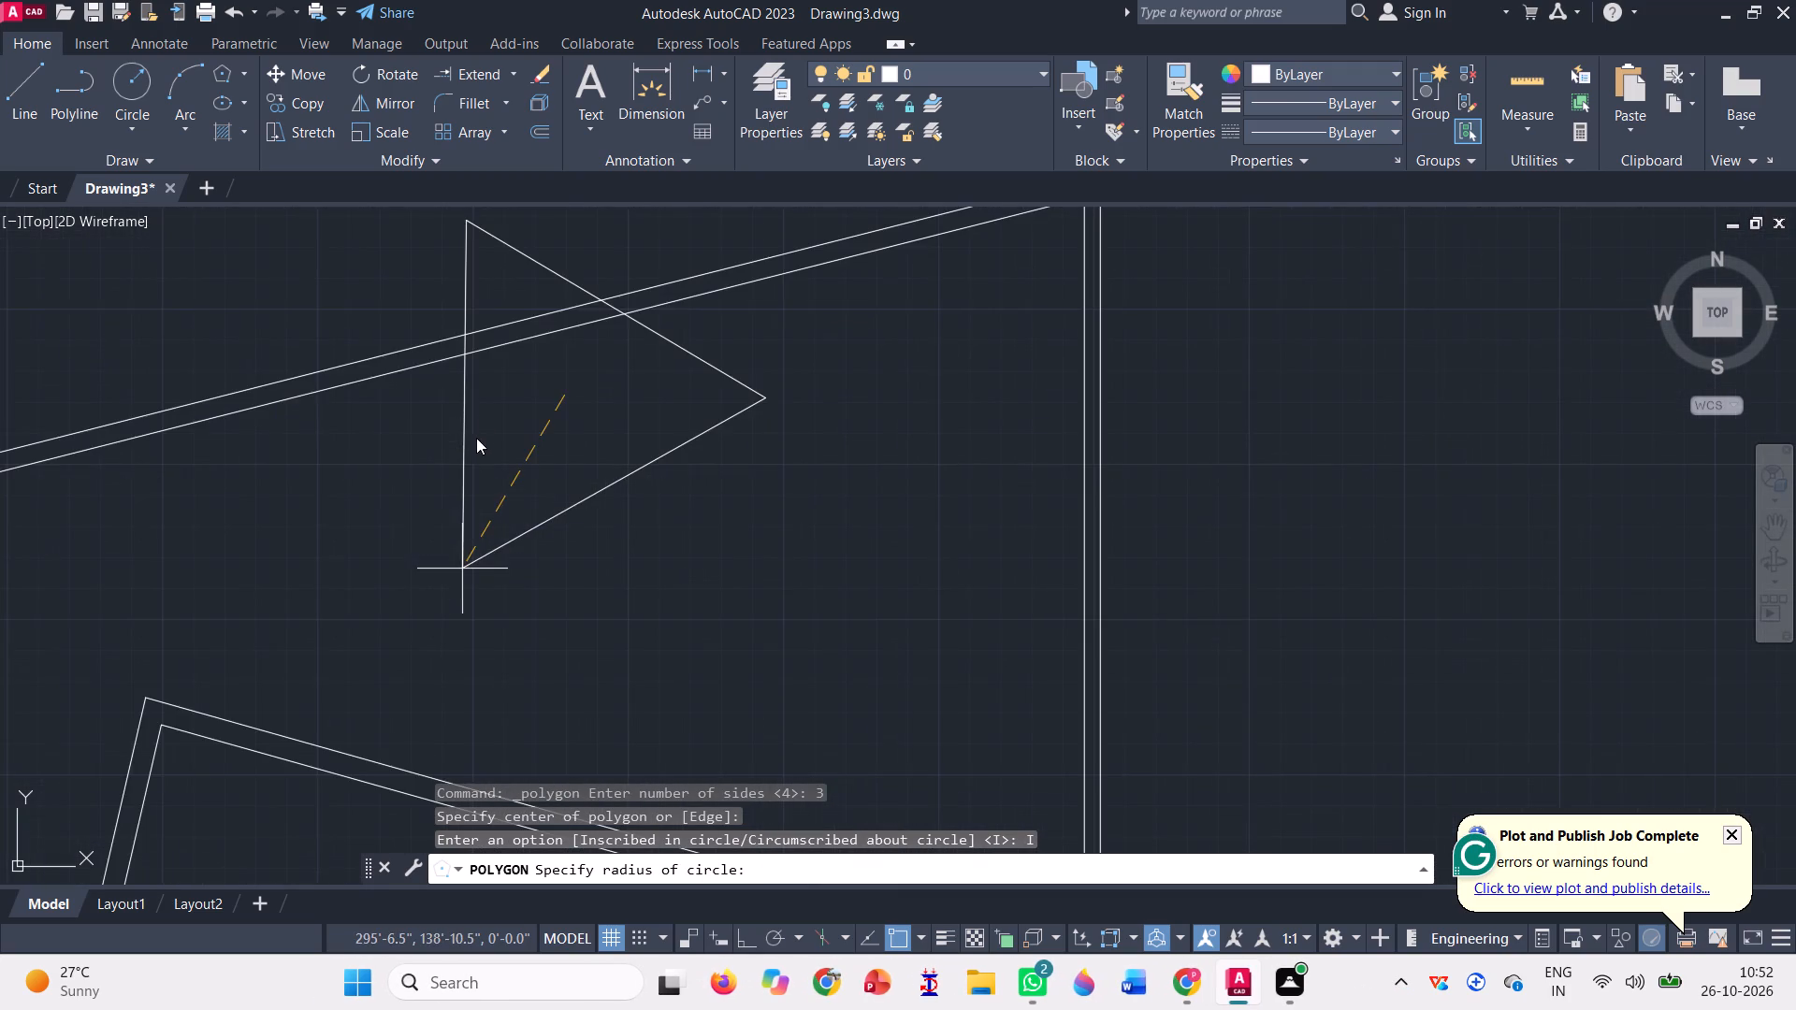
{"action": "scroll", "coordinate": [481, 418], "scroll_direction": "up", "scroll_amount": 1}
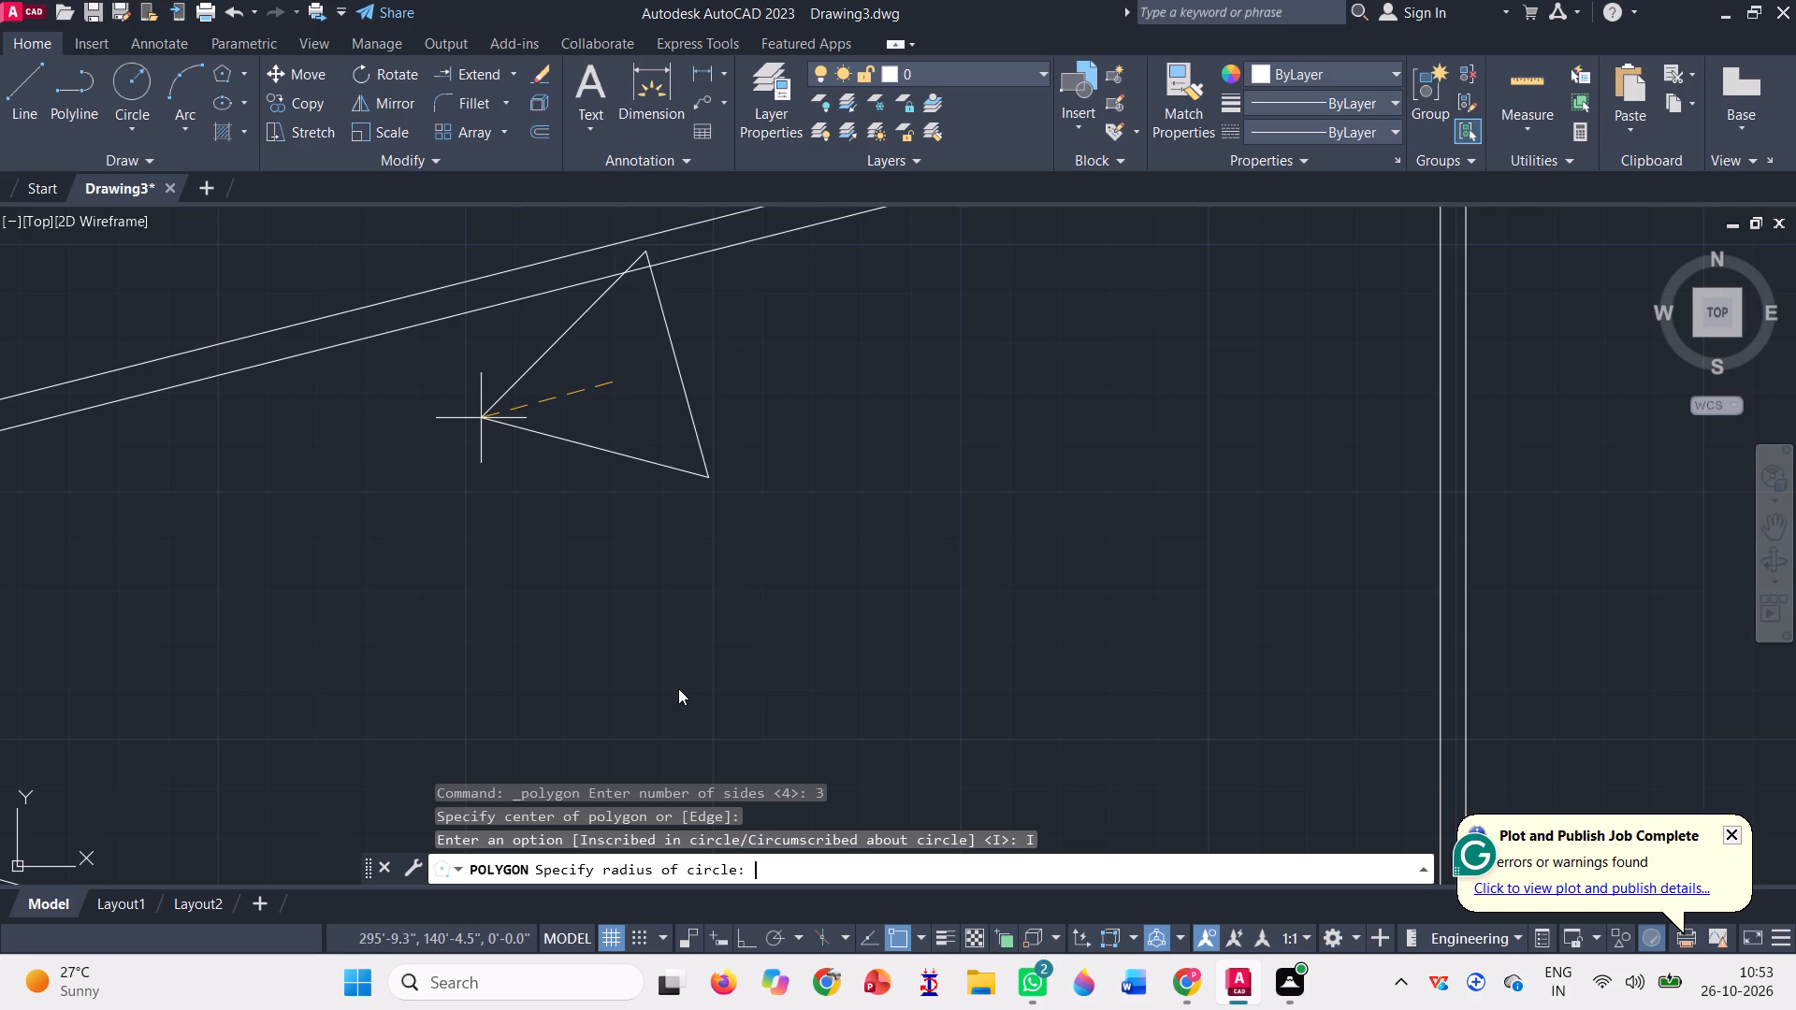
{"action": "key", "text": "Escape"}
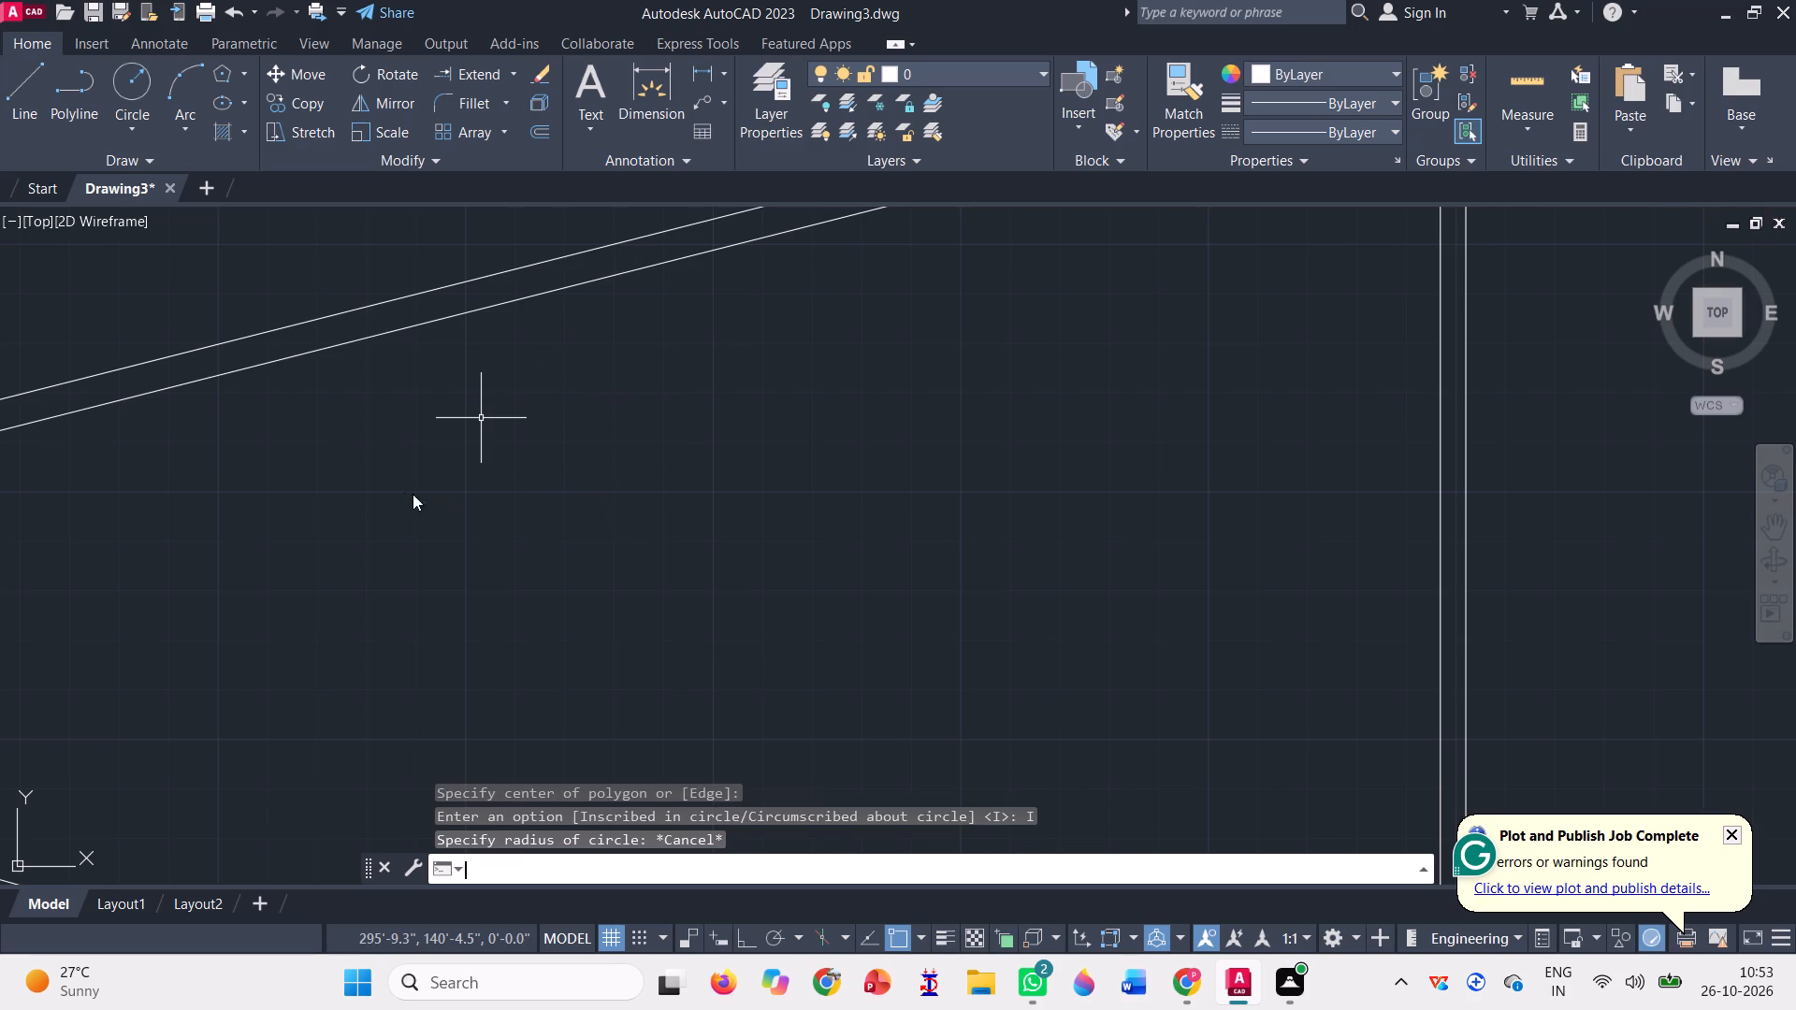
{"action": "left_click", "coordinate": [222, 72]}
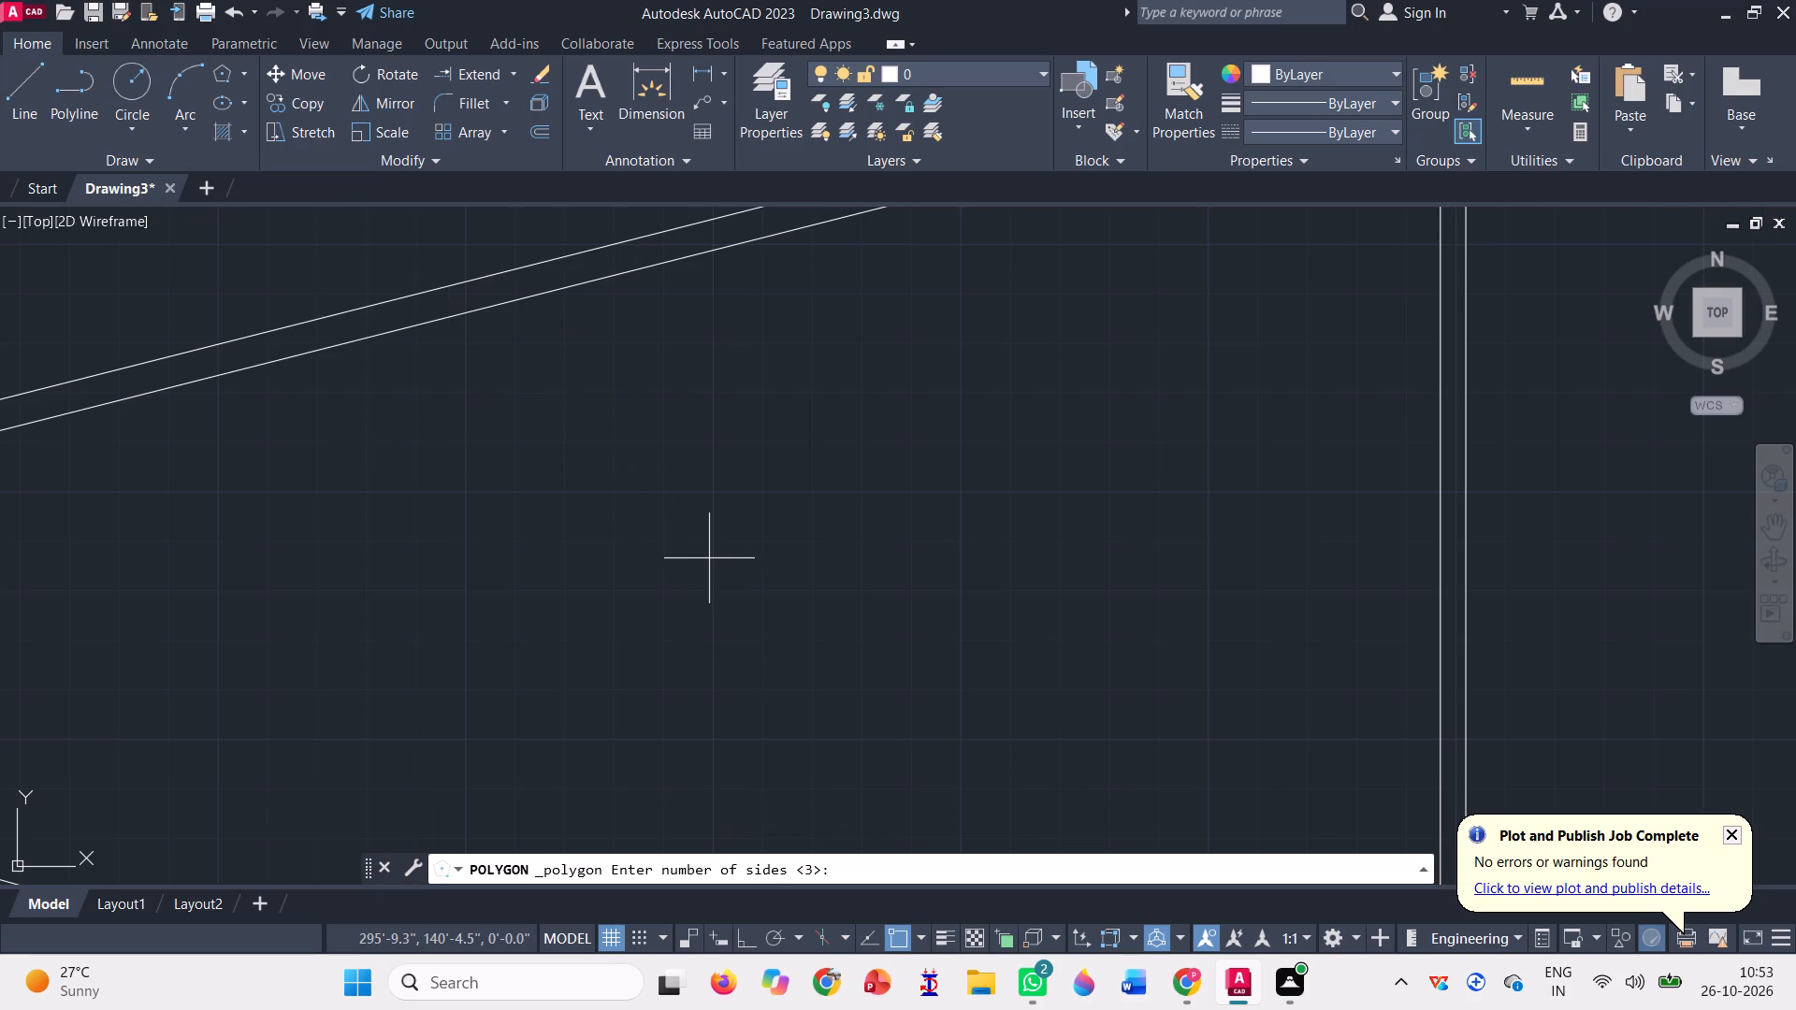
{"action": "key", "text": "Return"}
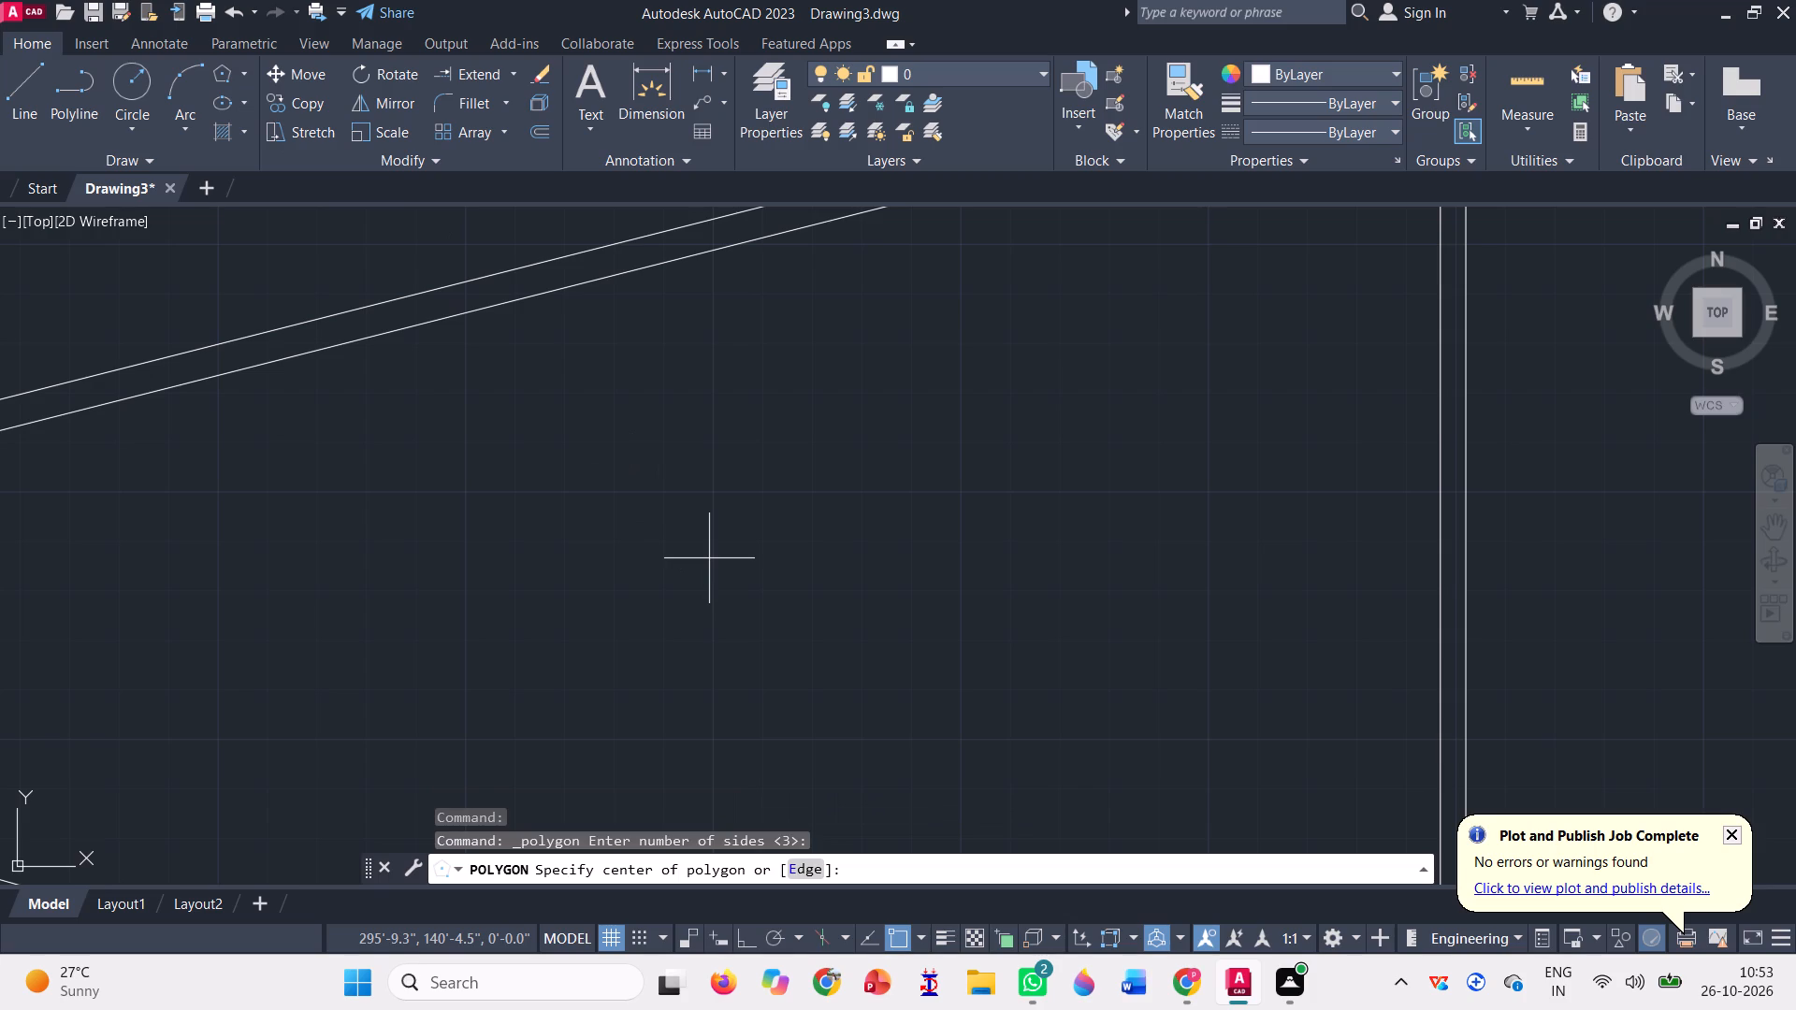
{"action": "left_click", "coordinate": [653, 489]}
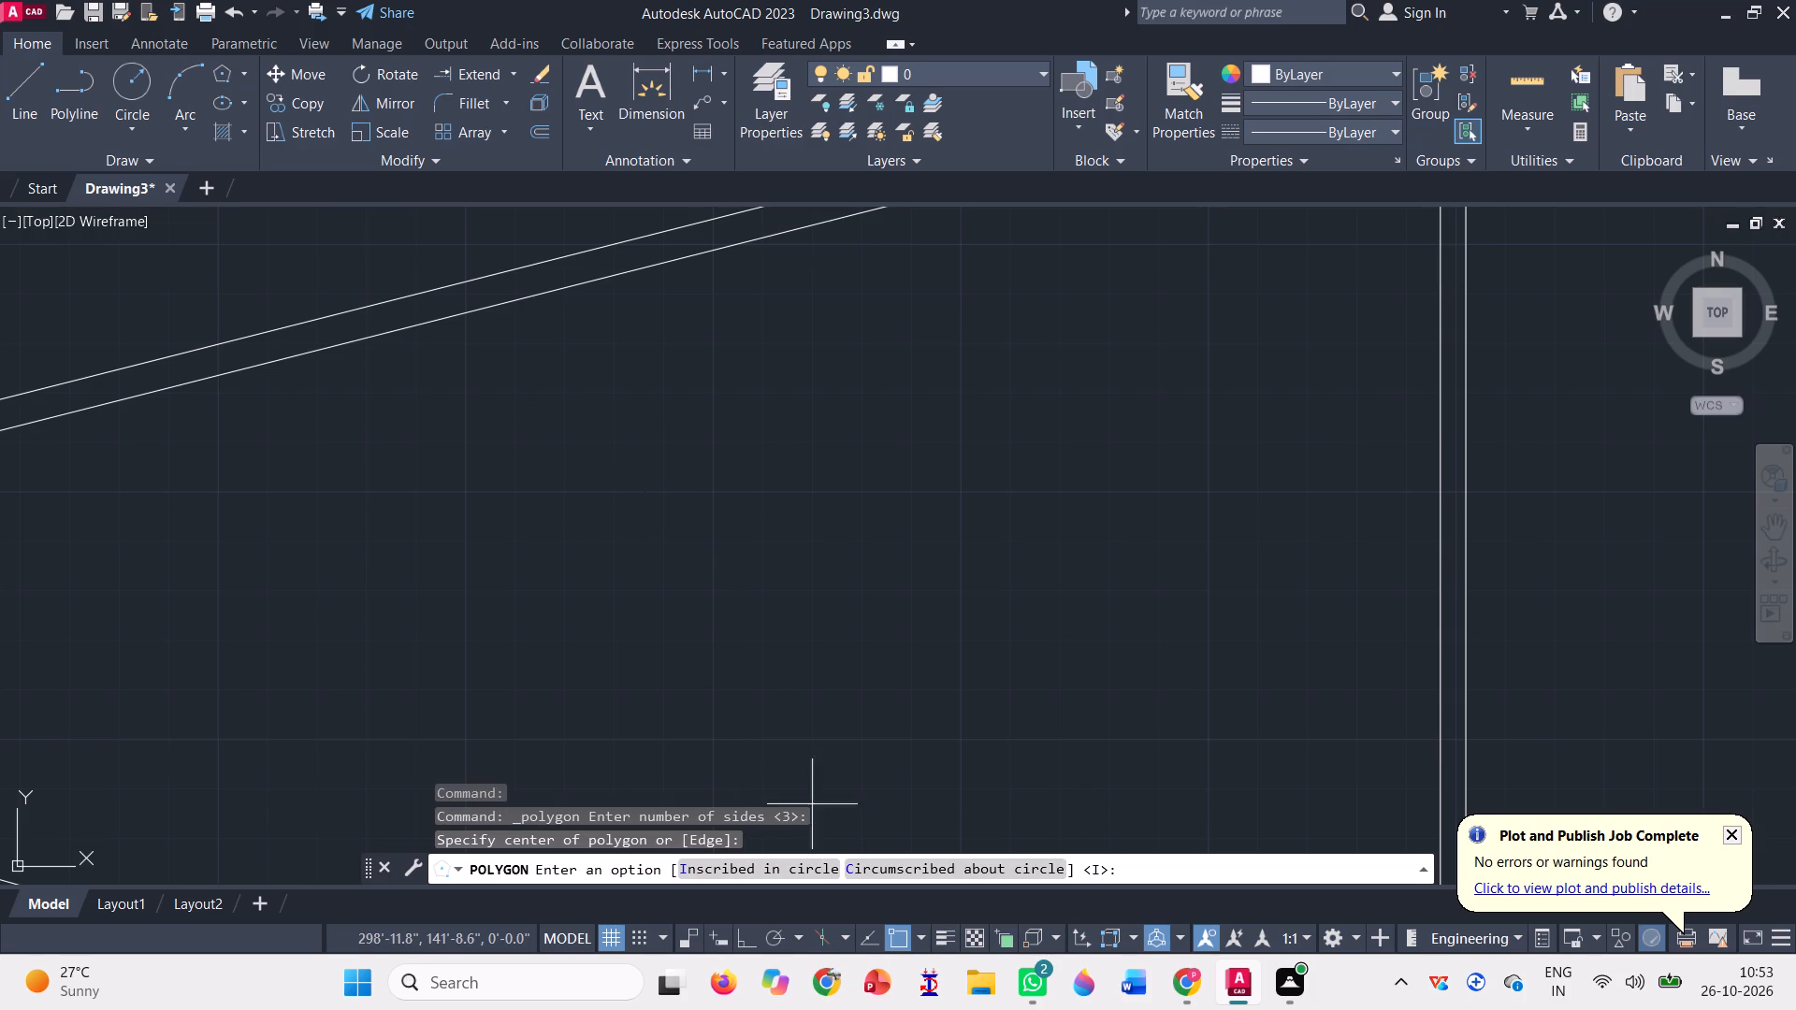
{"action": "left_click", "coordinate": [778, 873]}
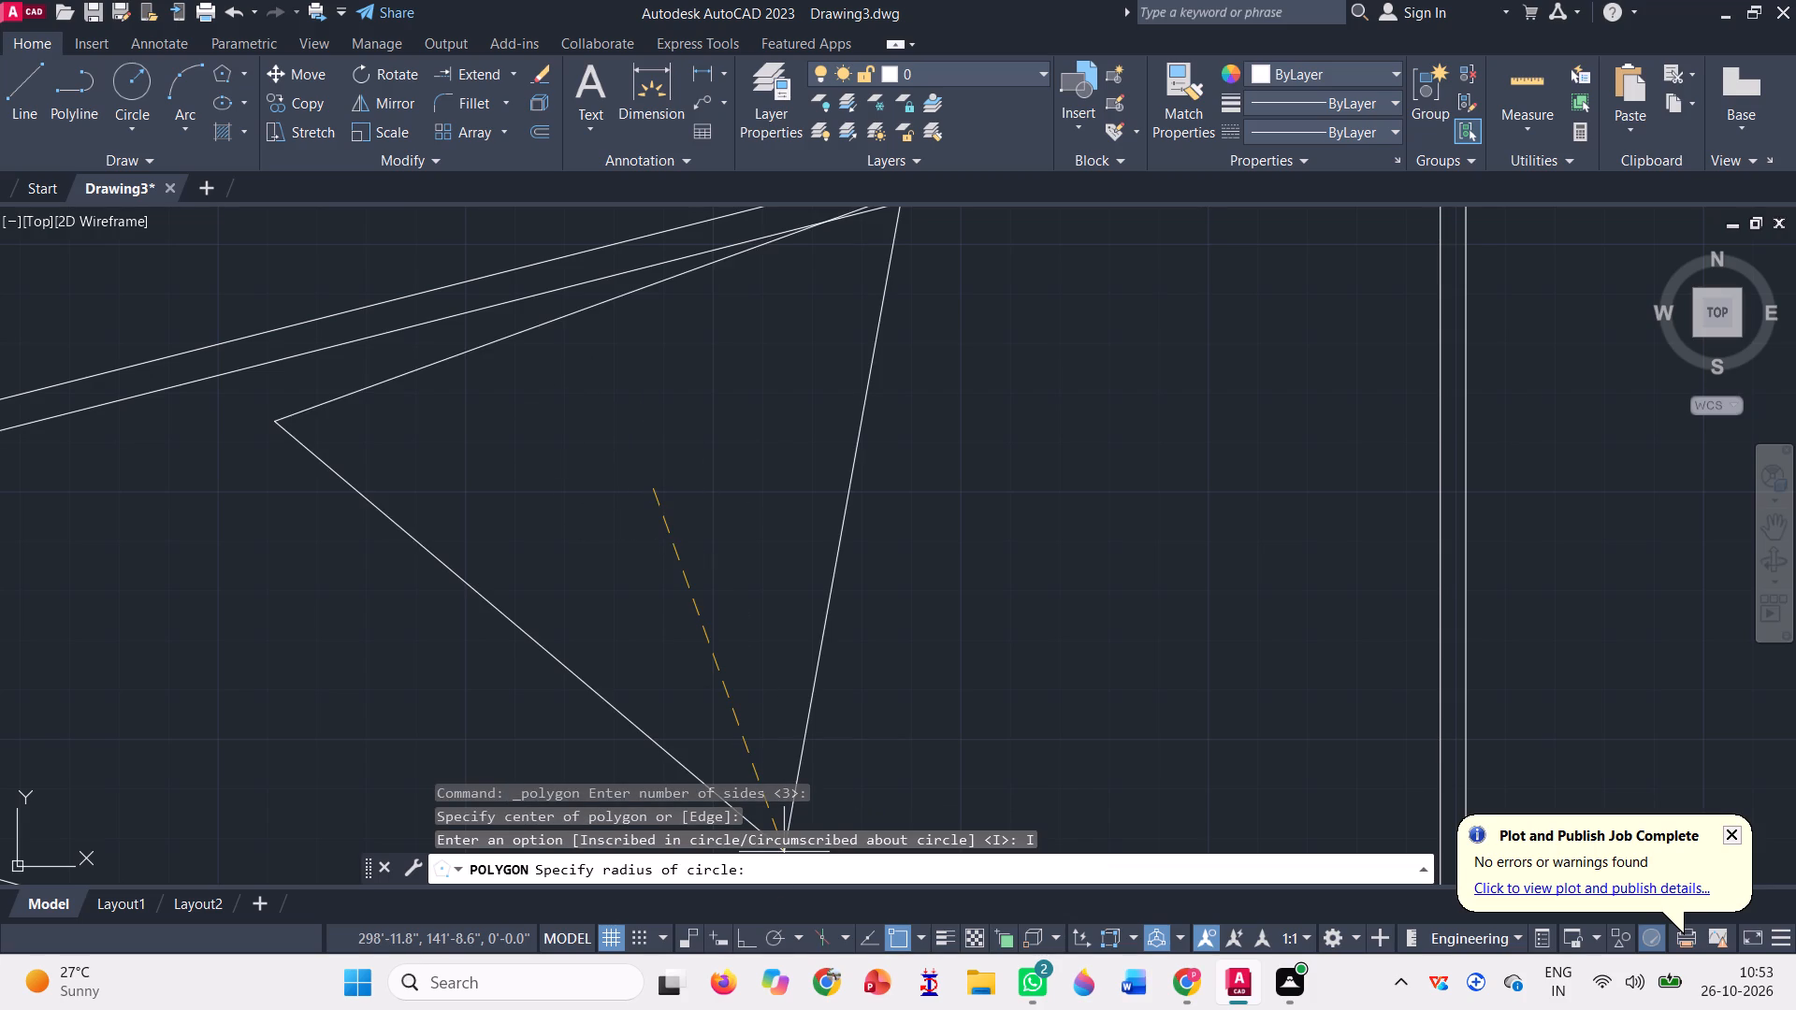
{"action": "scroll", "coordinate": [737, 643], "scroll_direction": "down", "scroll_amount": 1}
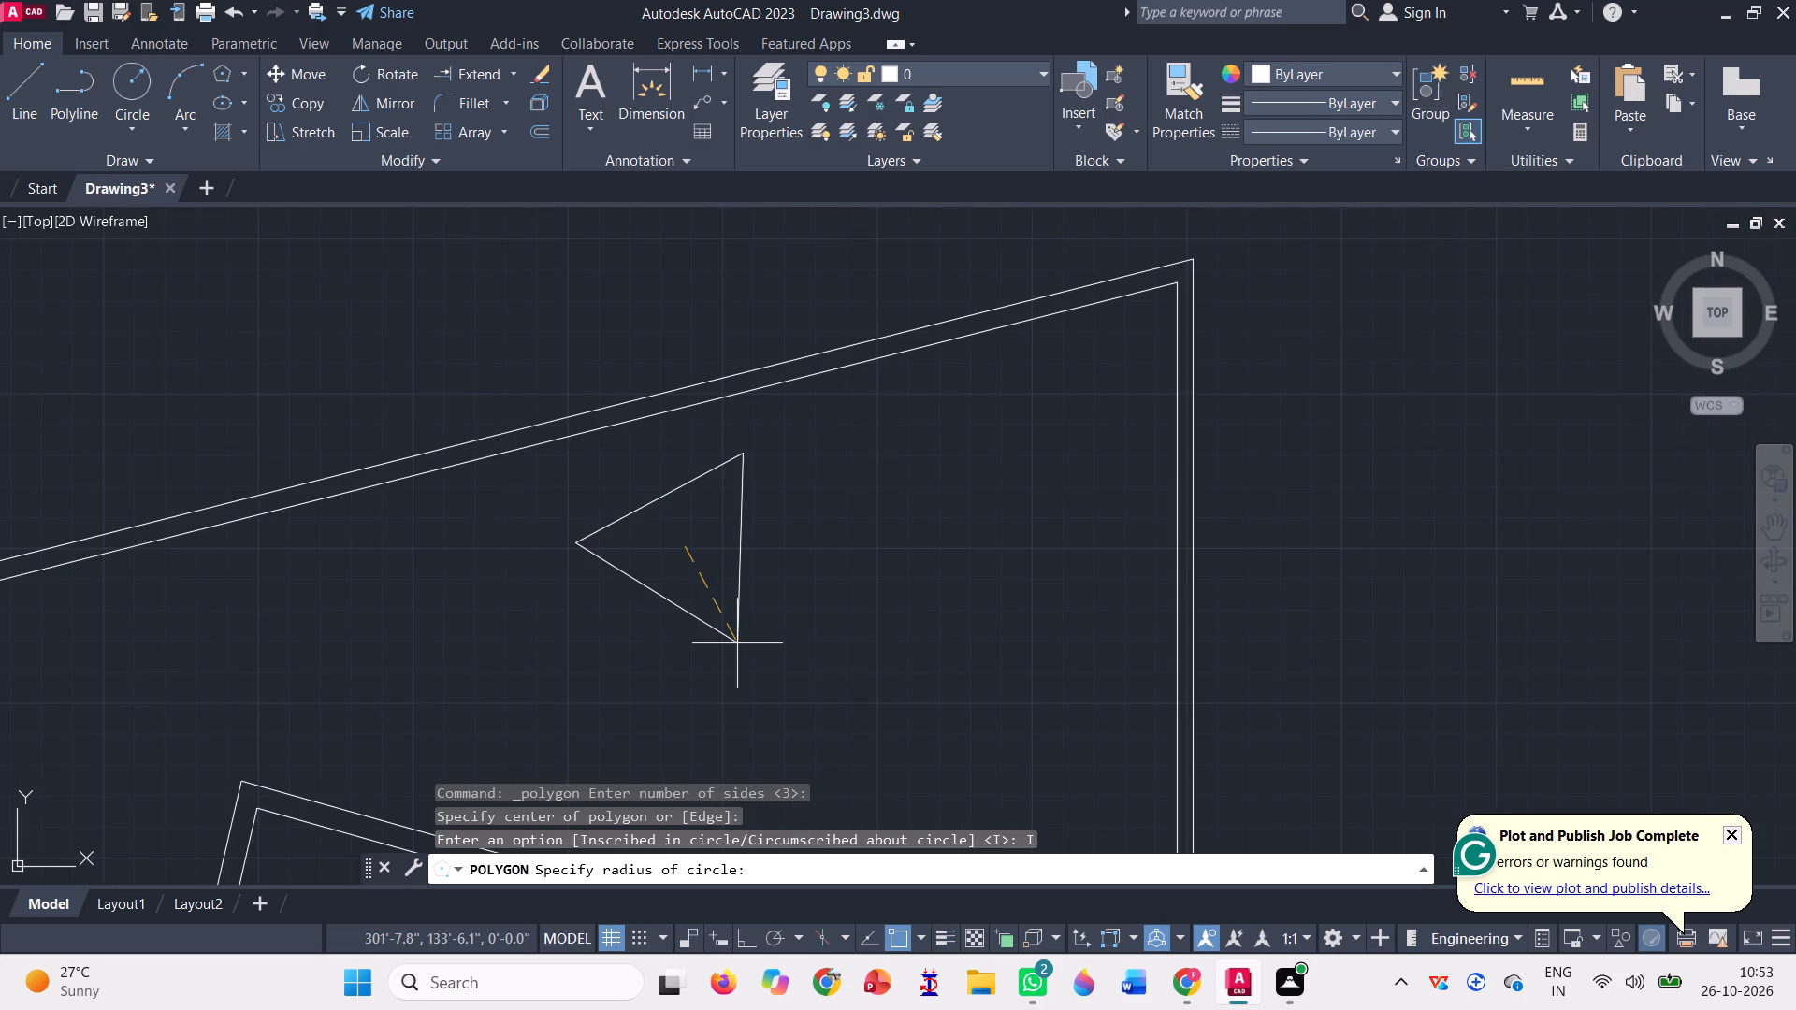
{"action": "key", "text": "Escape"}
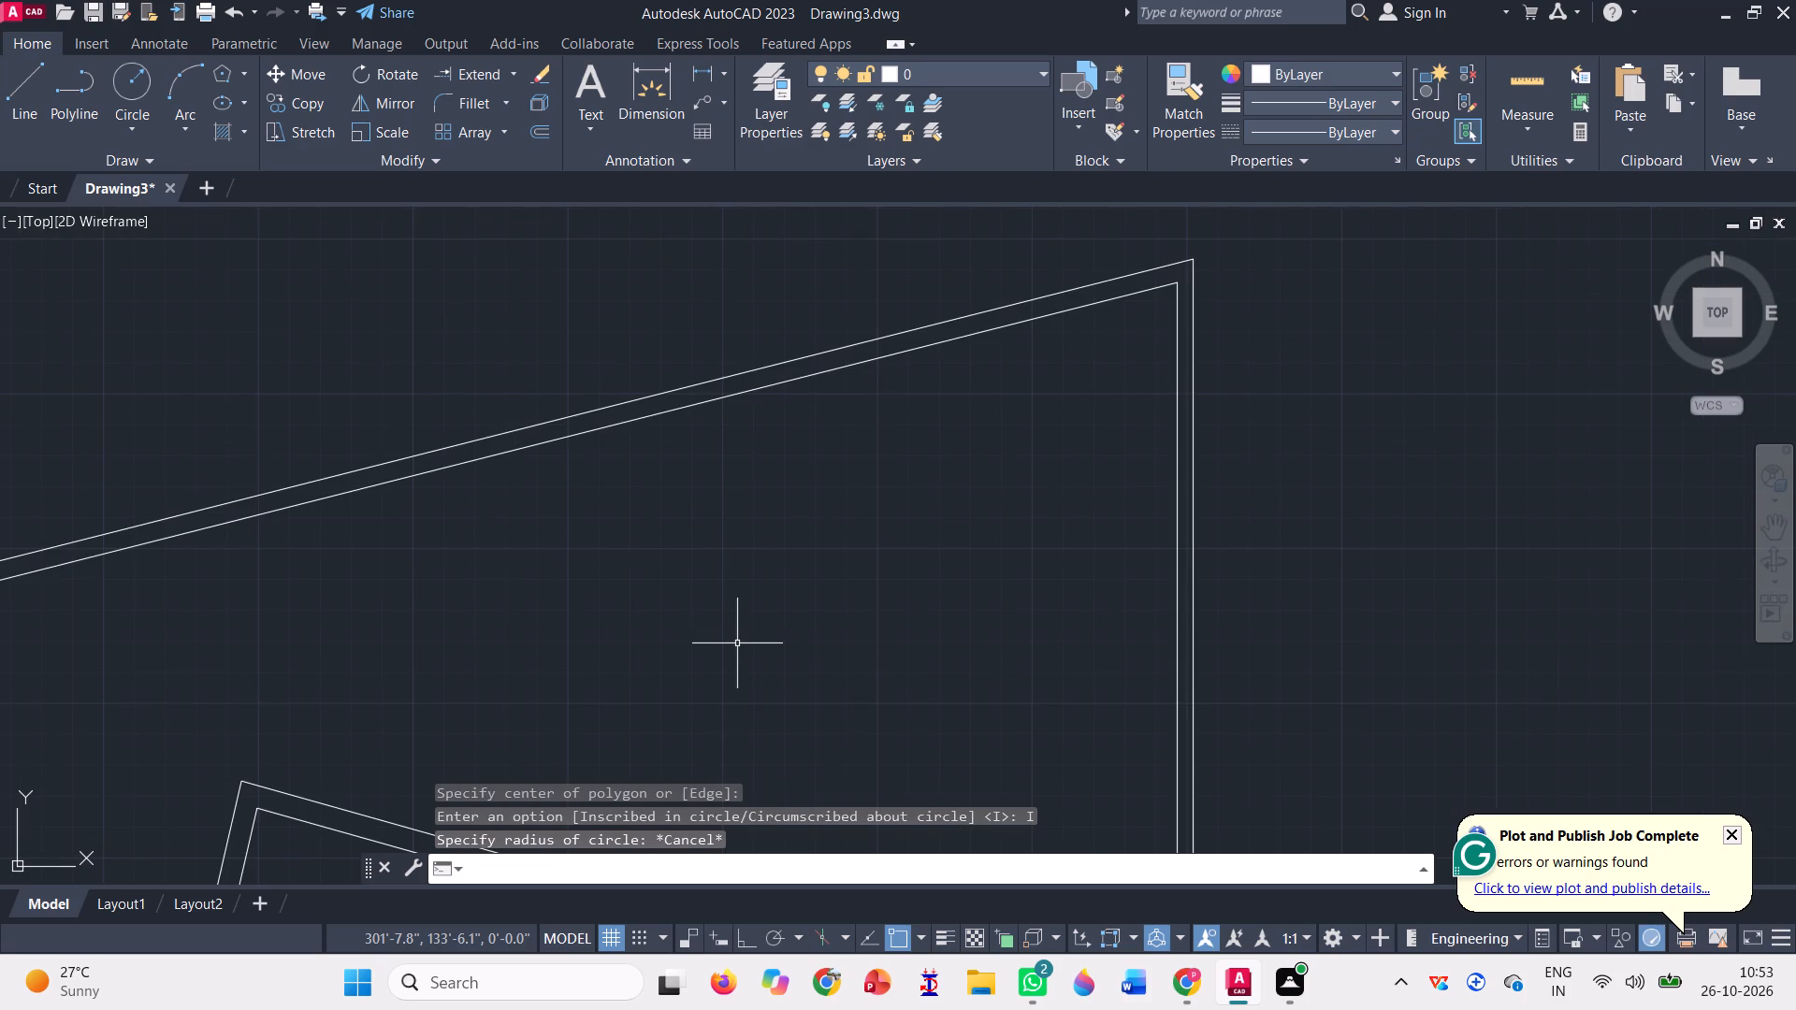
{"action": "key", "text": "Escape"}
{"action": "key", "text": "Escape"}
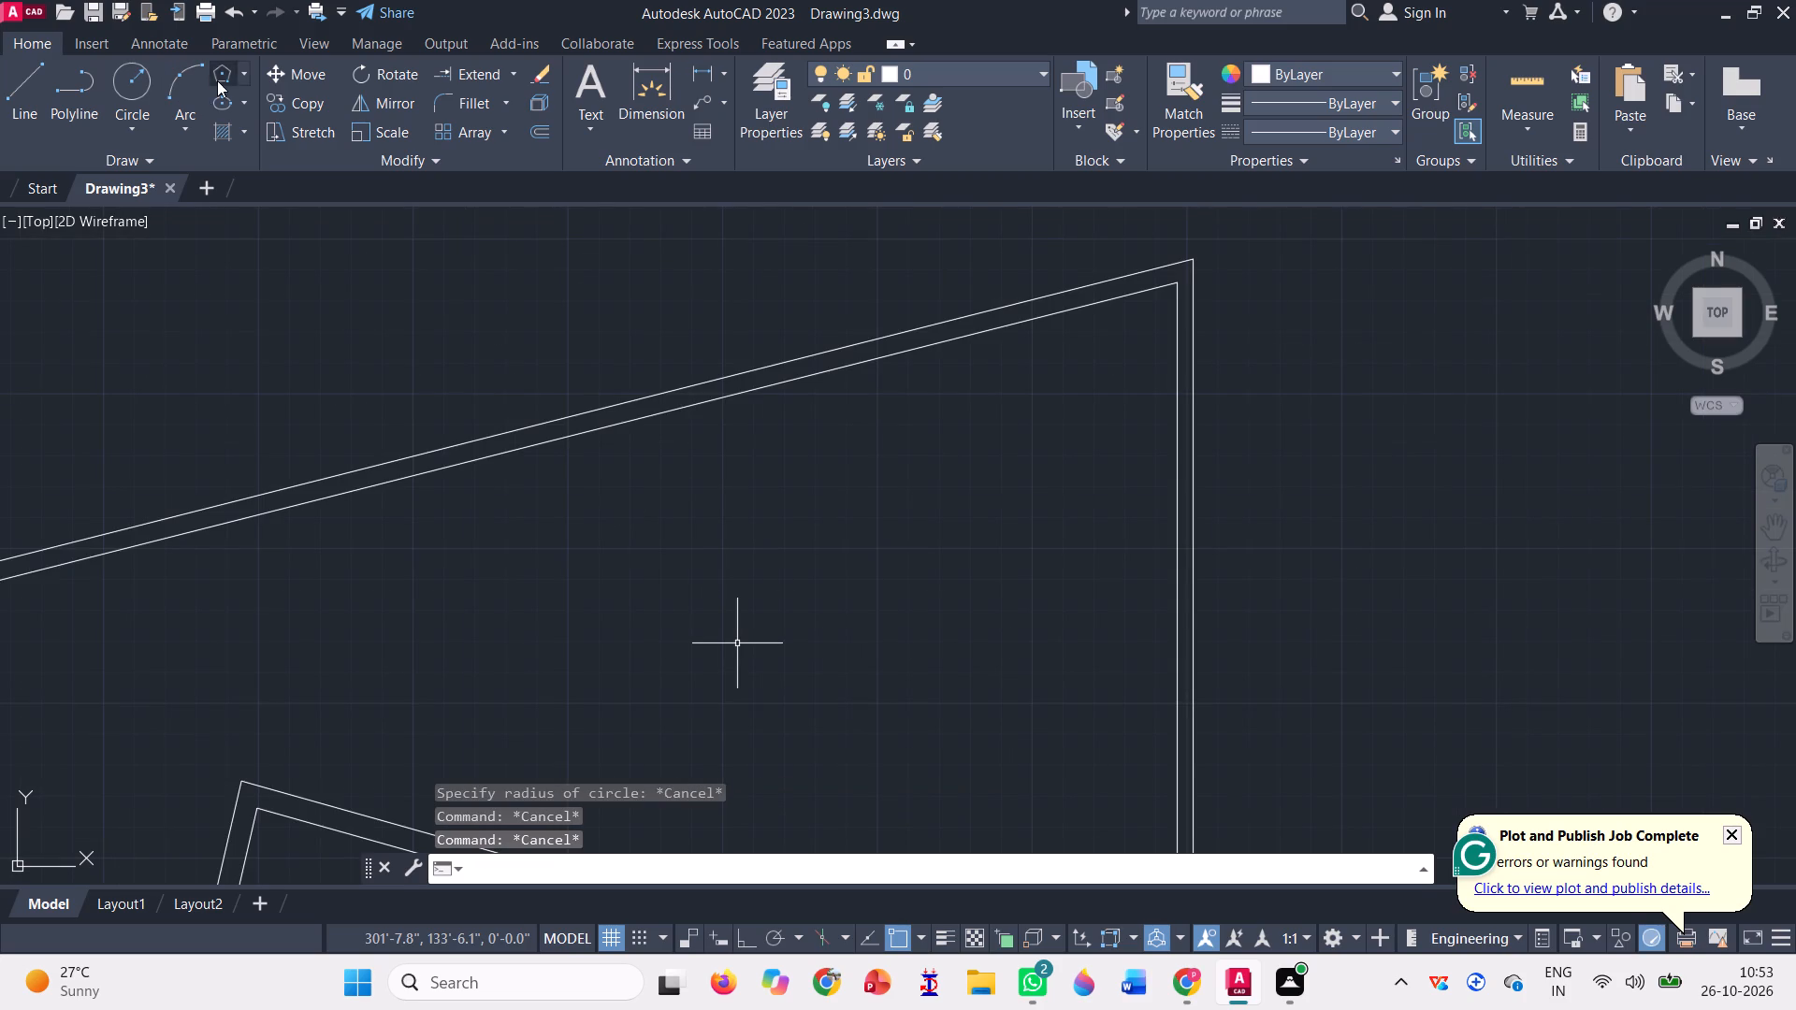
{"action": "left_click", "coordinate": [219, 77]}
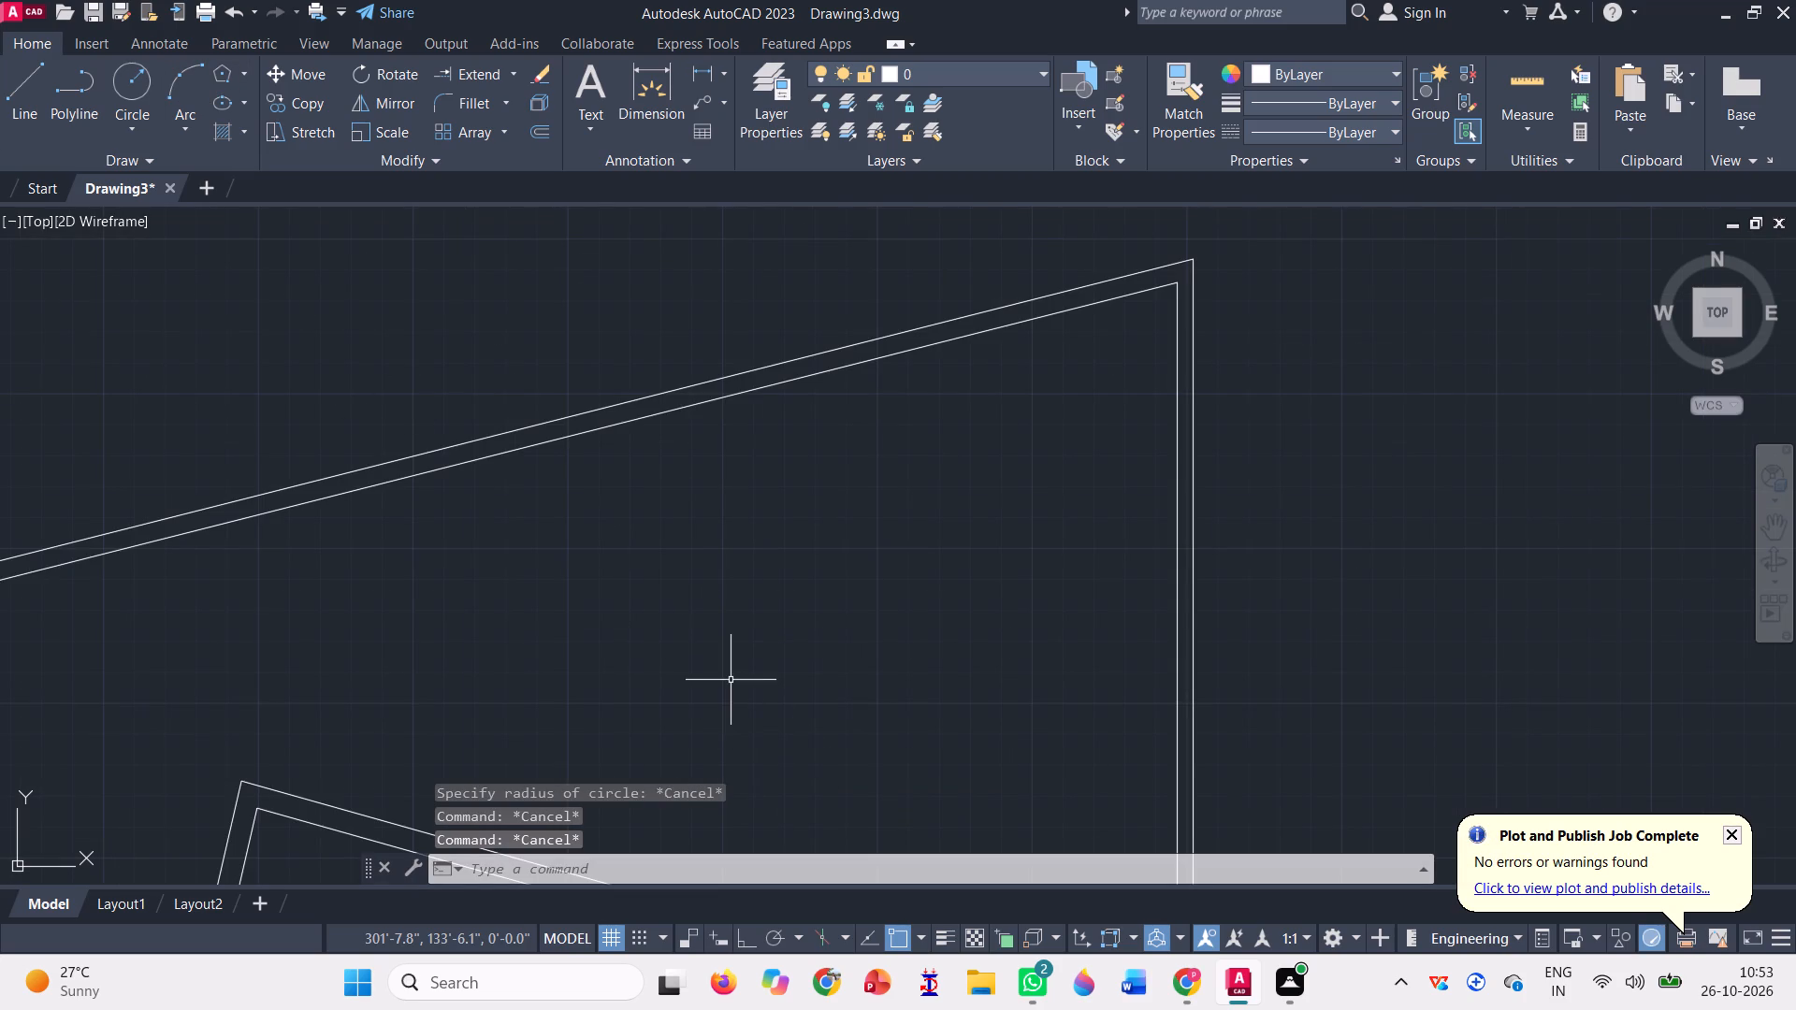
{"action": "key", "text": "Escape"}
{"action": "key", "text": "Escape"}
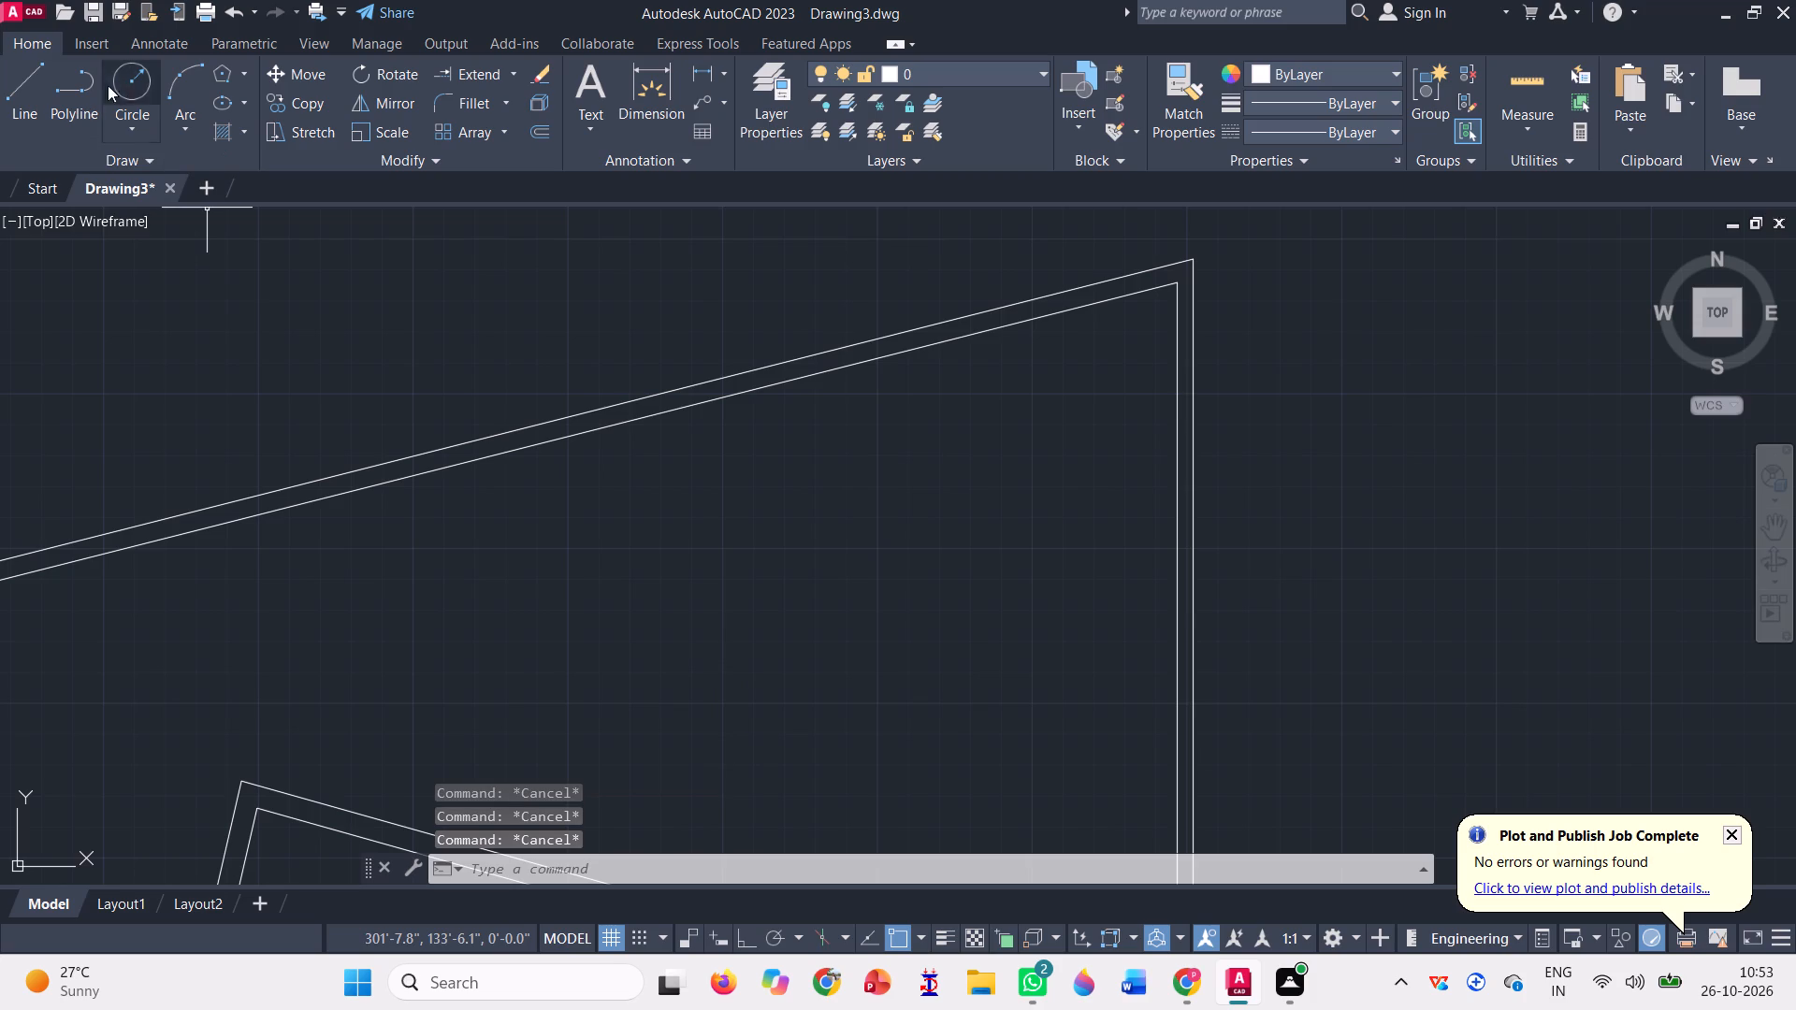
Draw a horizontal line about 3'-7" long with Ortho on, inside the middle layout just south of its sloping north wall.
{"action": "left_click", "coordinate": [30, 97]}
{"action": "left_click", "coordinate": [668, 569]}
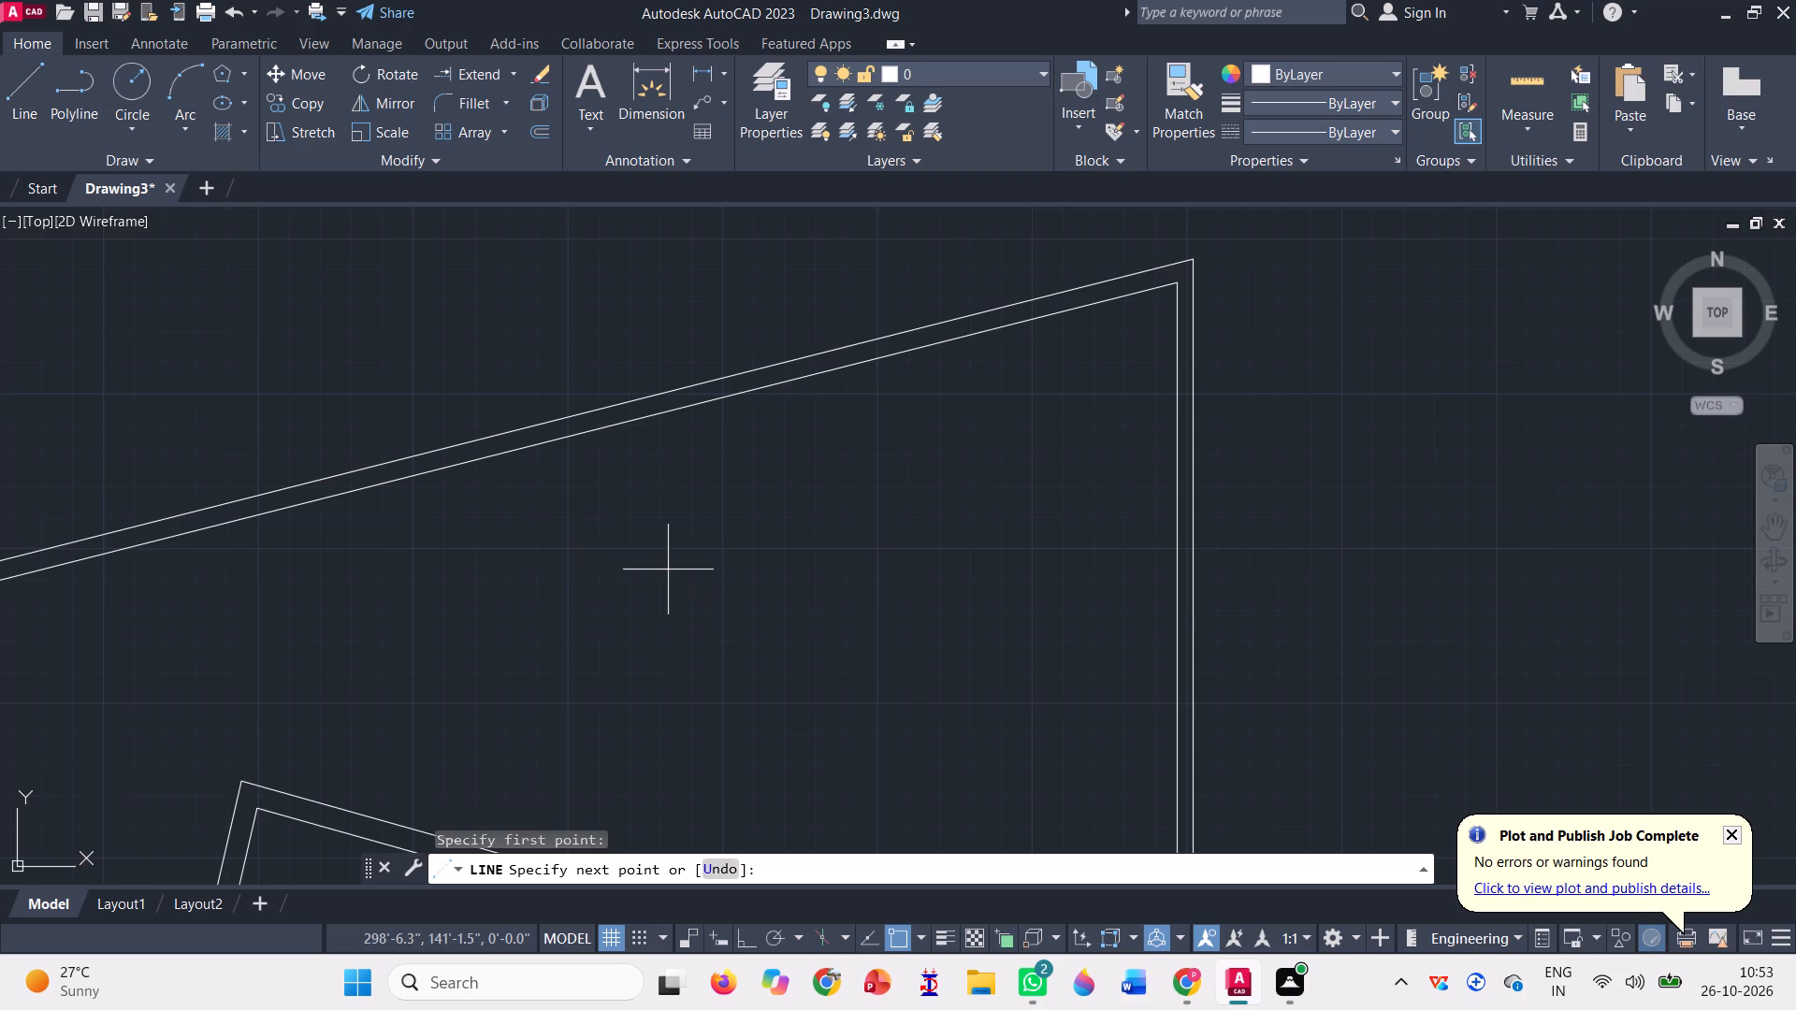
{"action": "key", "text": "F8"}
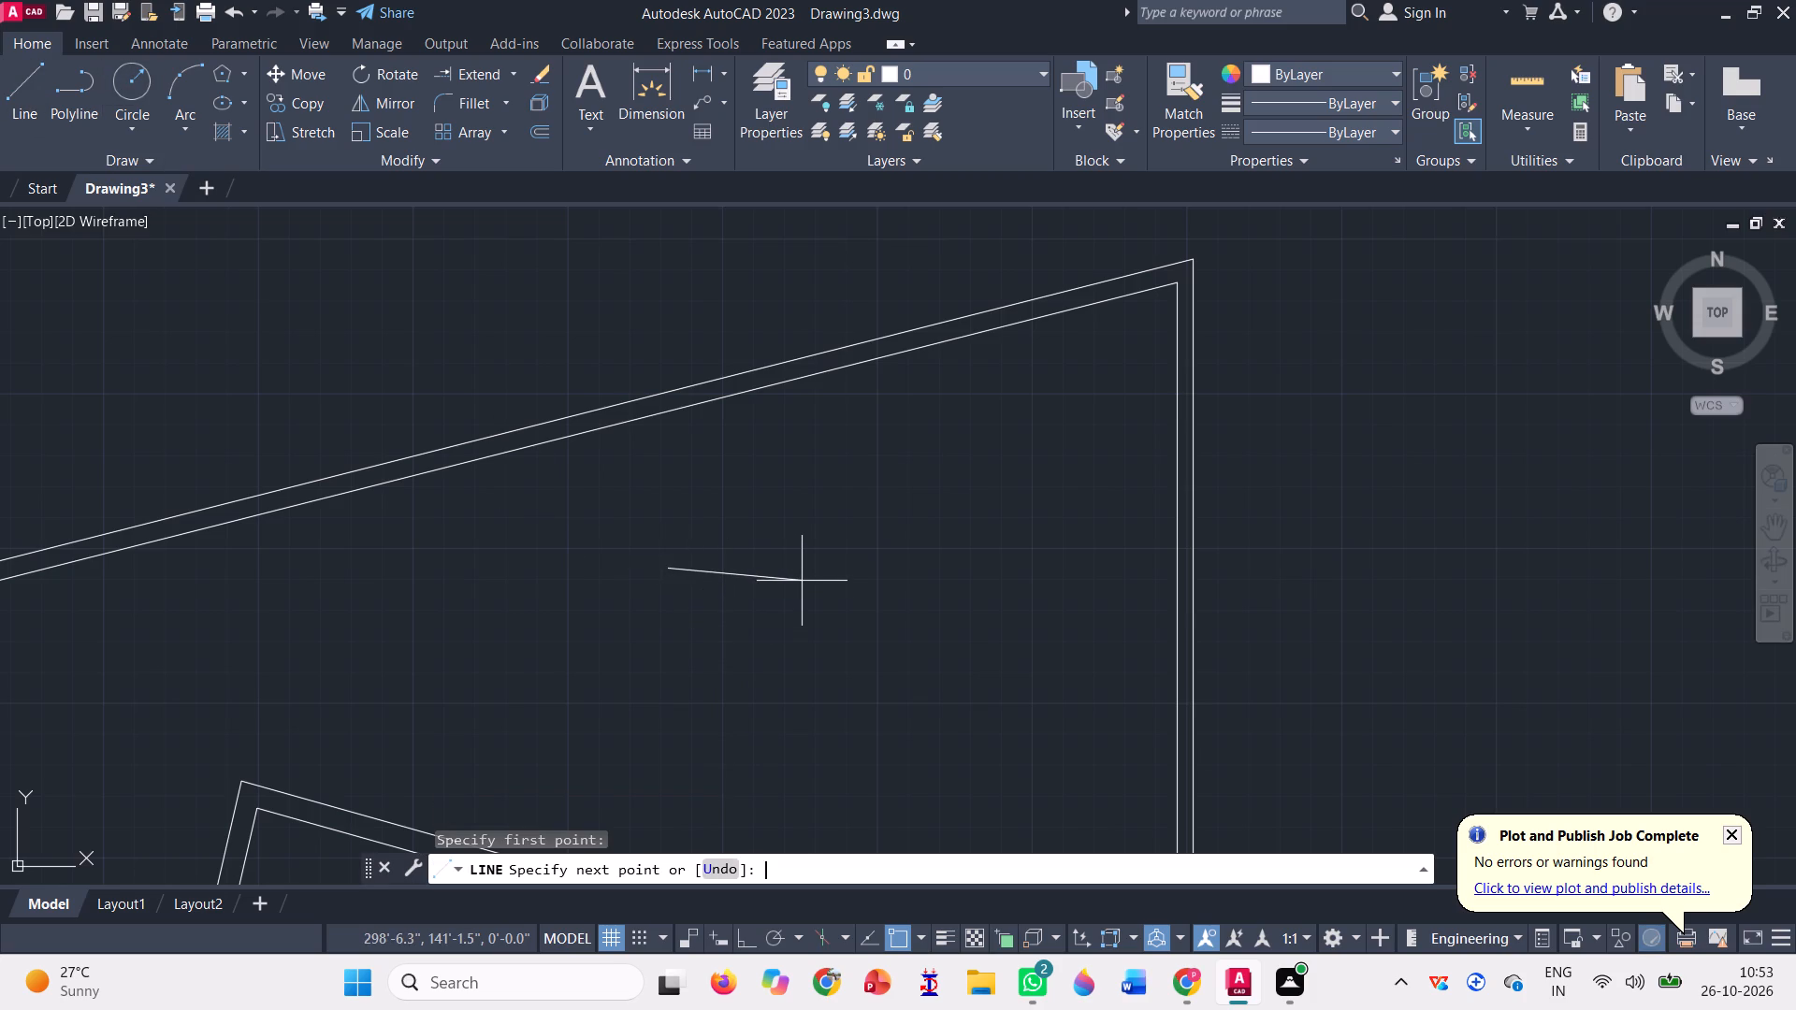
{"action": "left_click", "coordinate": [802, 578]}
{"action": "key", "text": "space"}
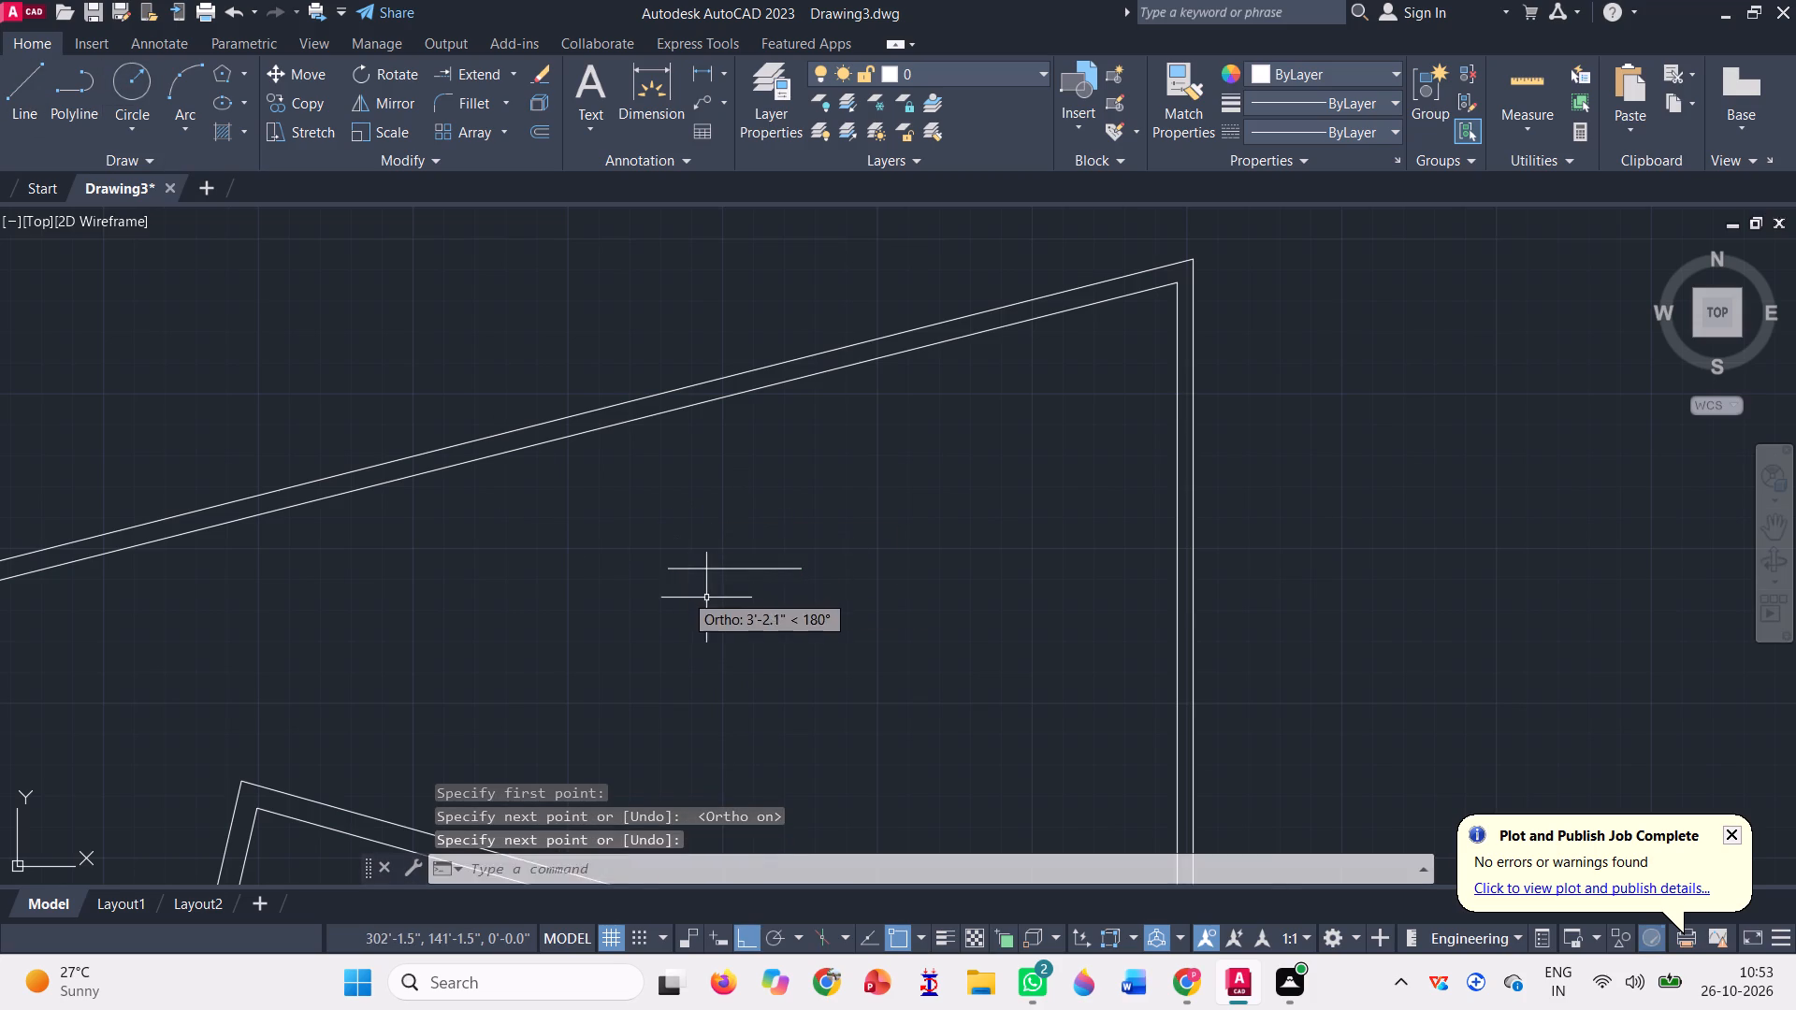
Draw a vertical line about 2'-9" long north from the midpoint of the short horizontal line in the middle layout.
{"action": "key", "text": "l"}
{"action": "key", "text": "Return"}
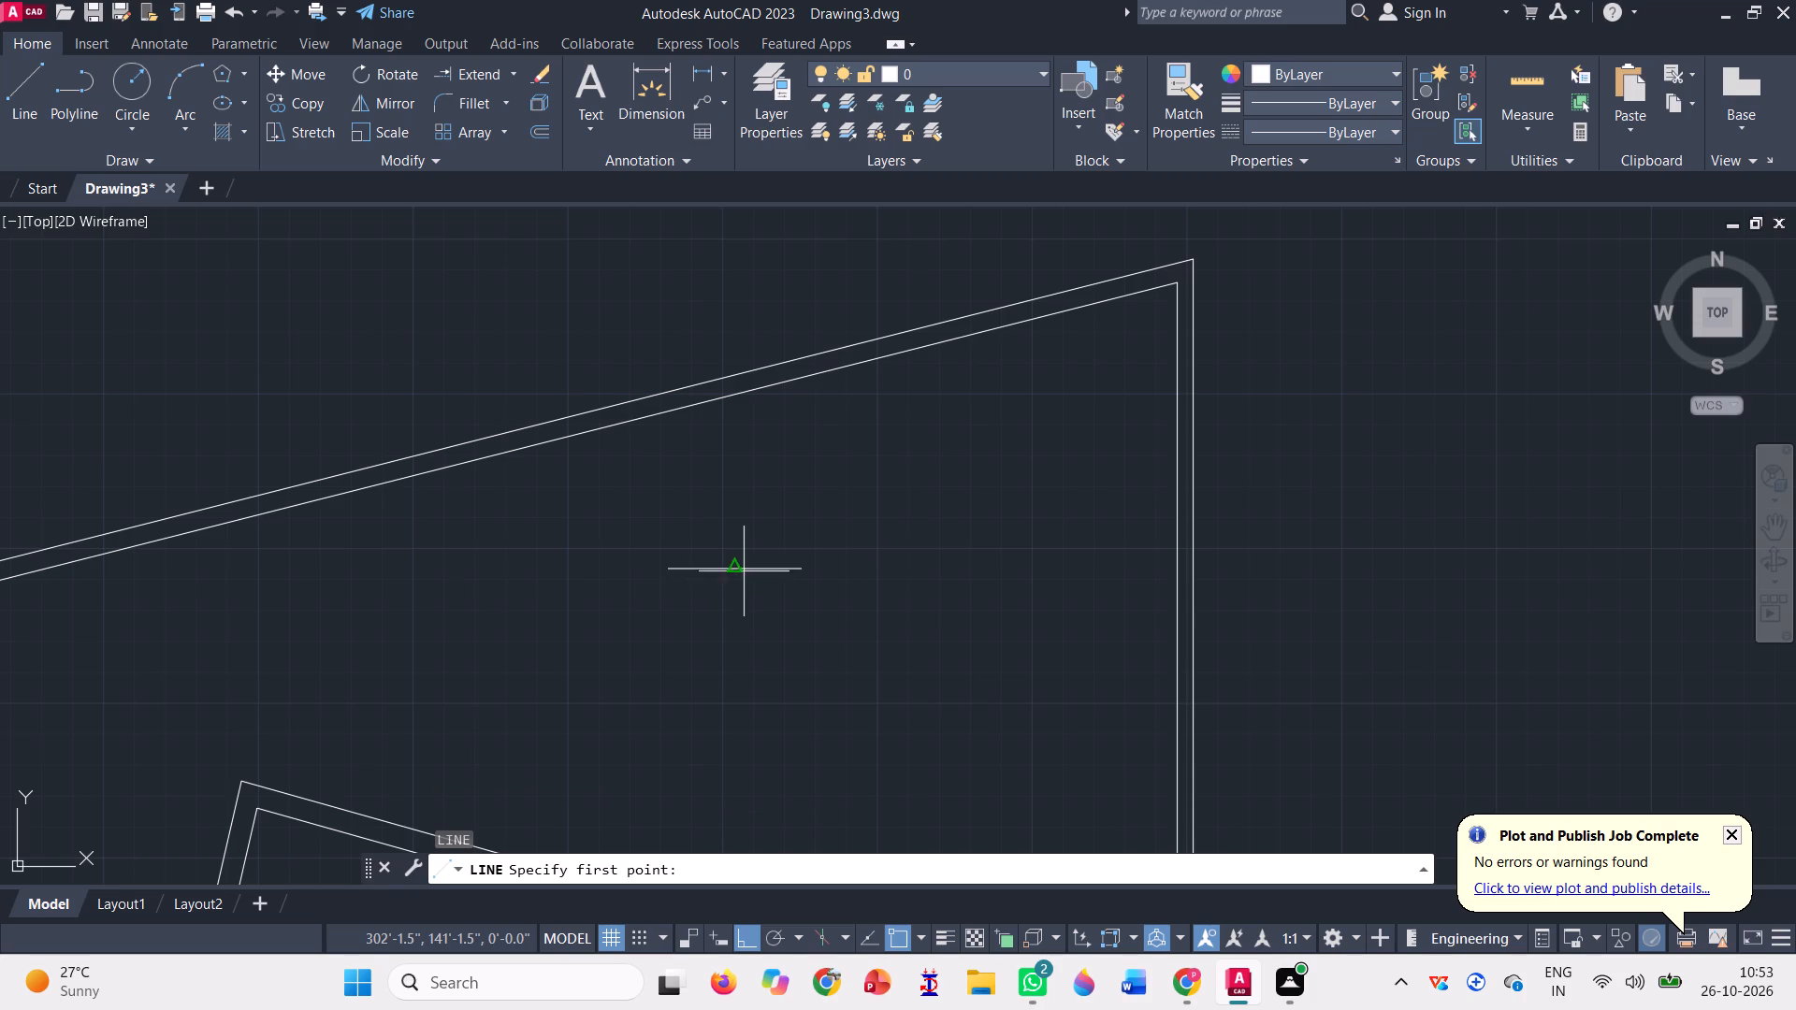
{"action": "left_click", "coordinate": [736, 570]}
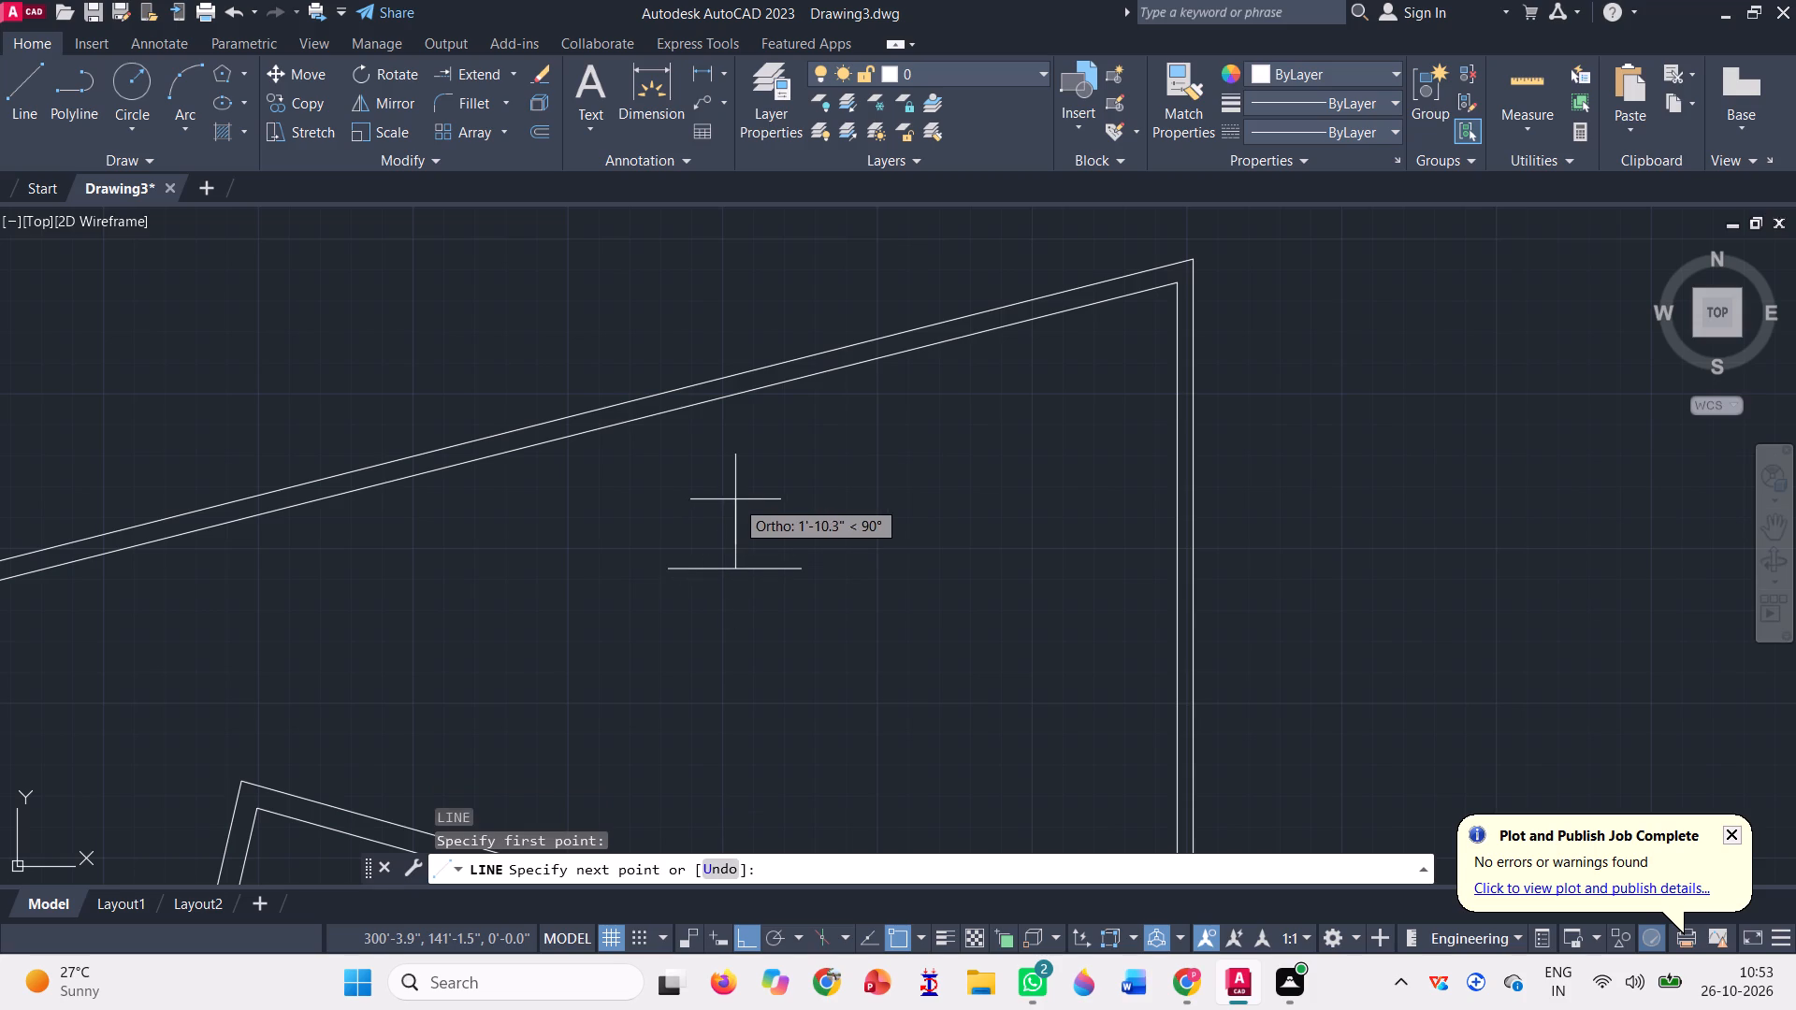
{"action": "left_click", "coordinate": [731, 468]}
{"action": "key", "text": "space"}
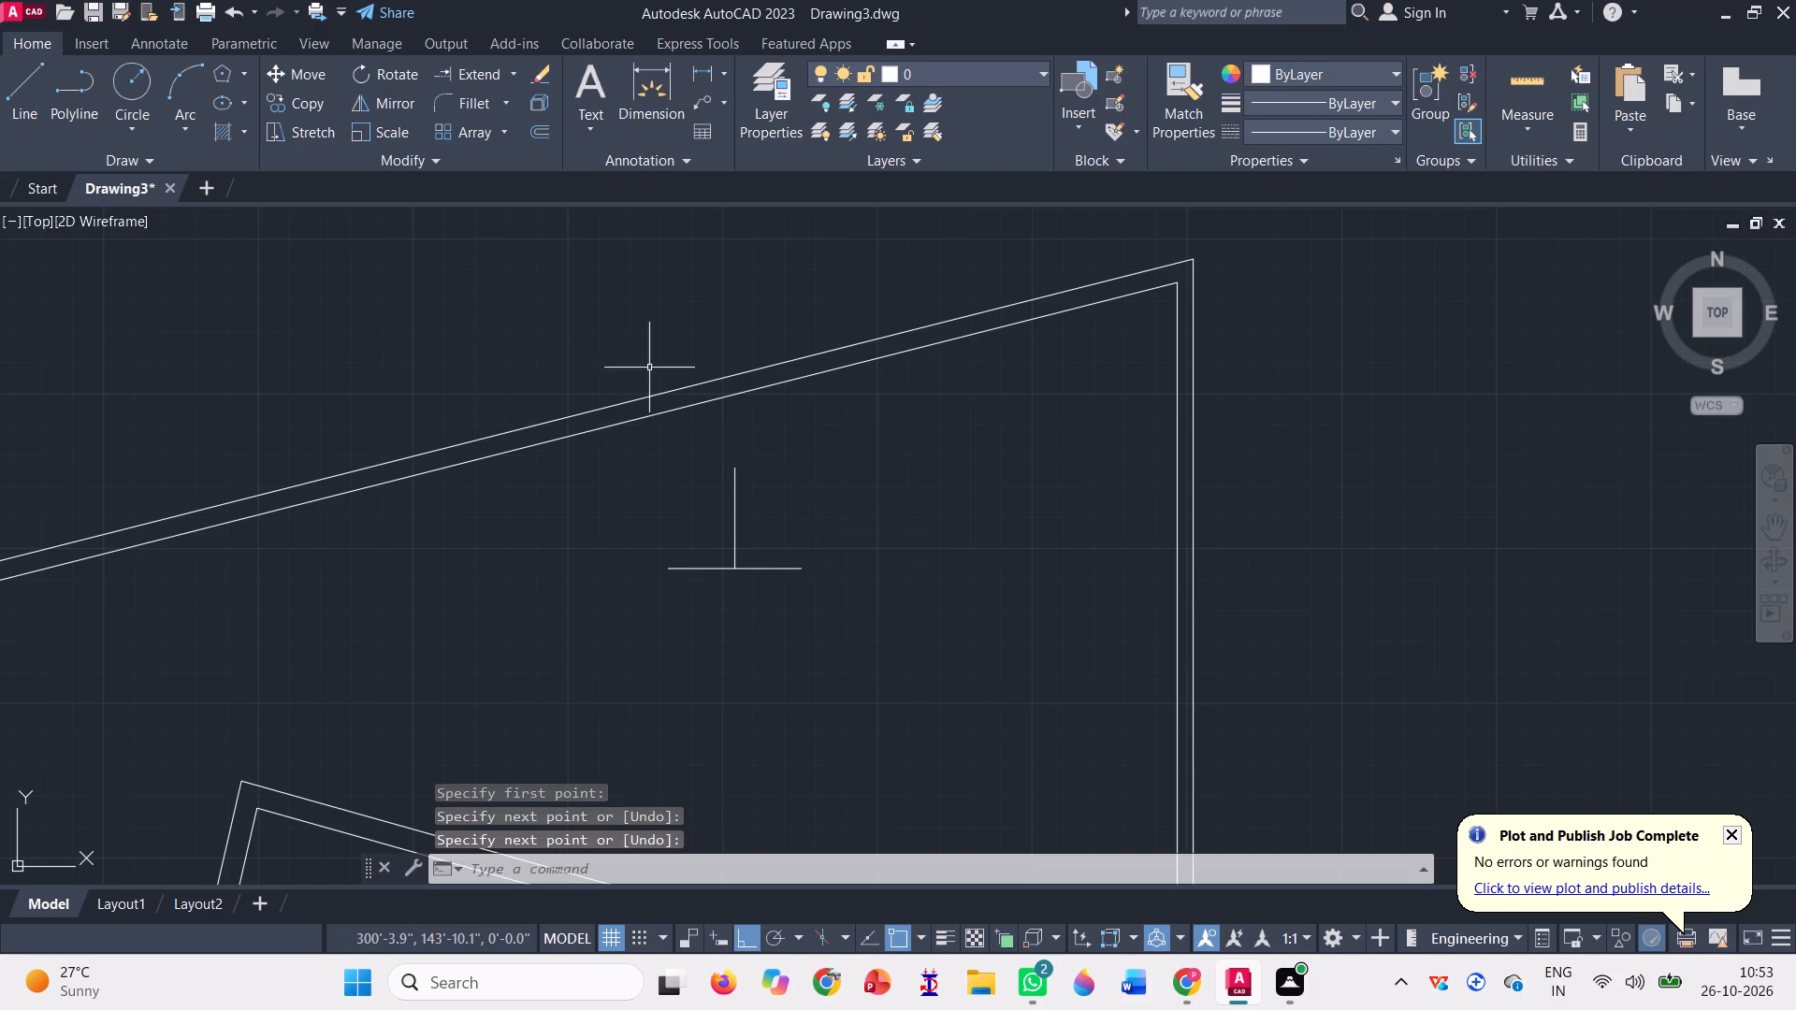
Draw a slanted line from the vertical line's upper end to the horizontal line's east end.
{"action": "key", "text": "l"}
{"action": "key", "text": "Return"}
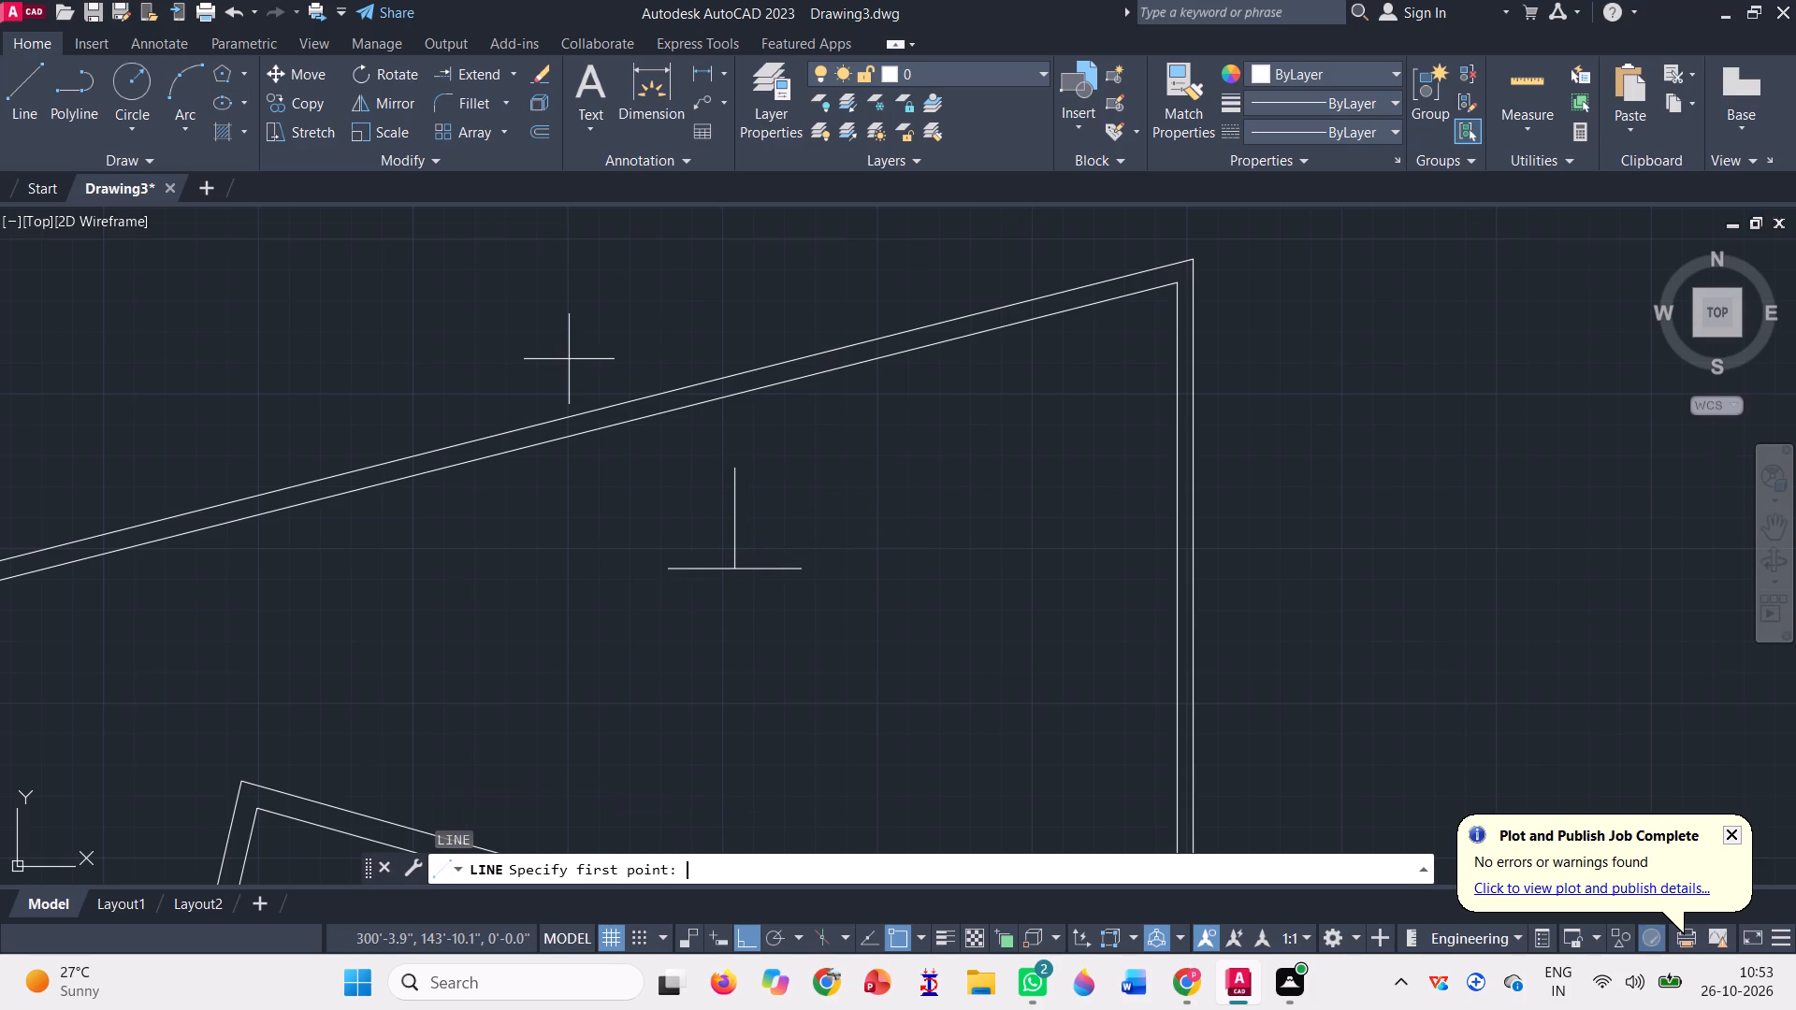
{"action": "left_click", "coordinate": [735, 469]}
{"action": "left_click", "coordinate": [797, 570]}
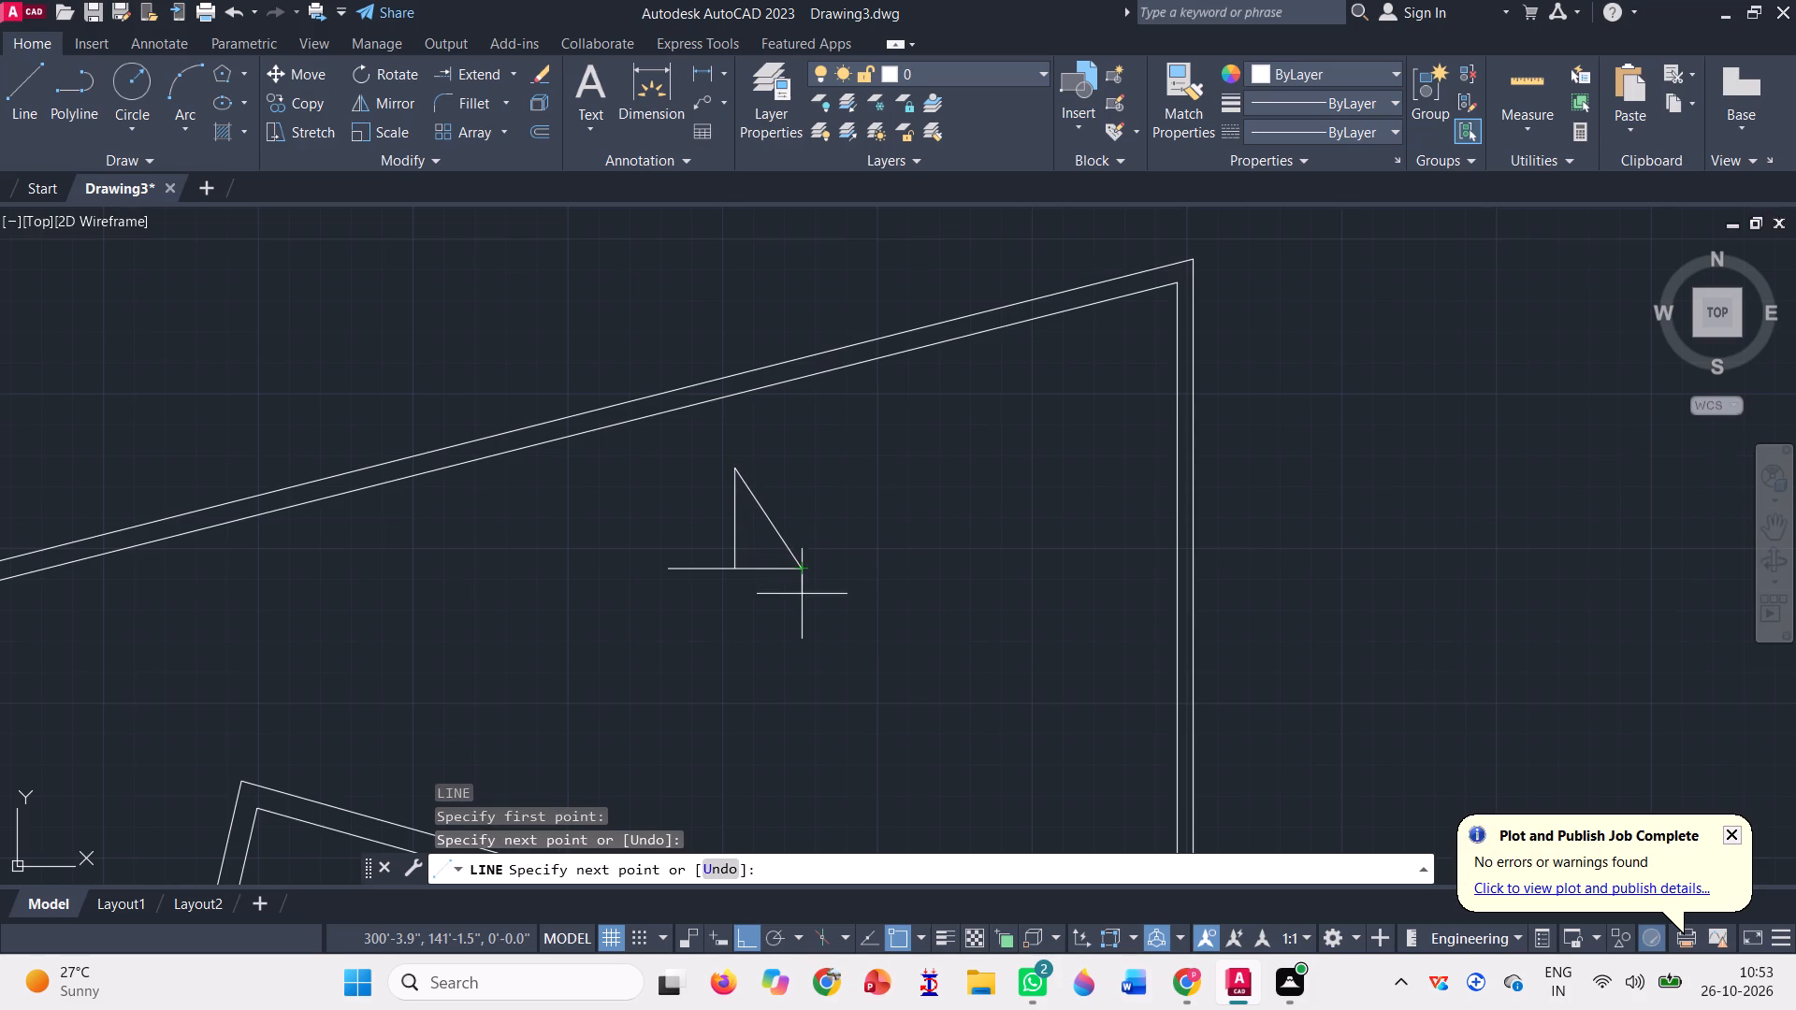
{"action": "key", "text": "space"}
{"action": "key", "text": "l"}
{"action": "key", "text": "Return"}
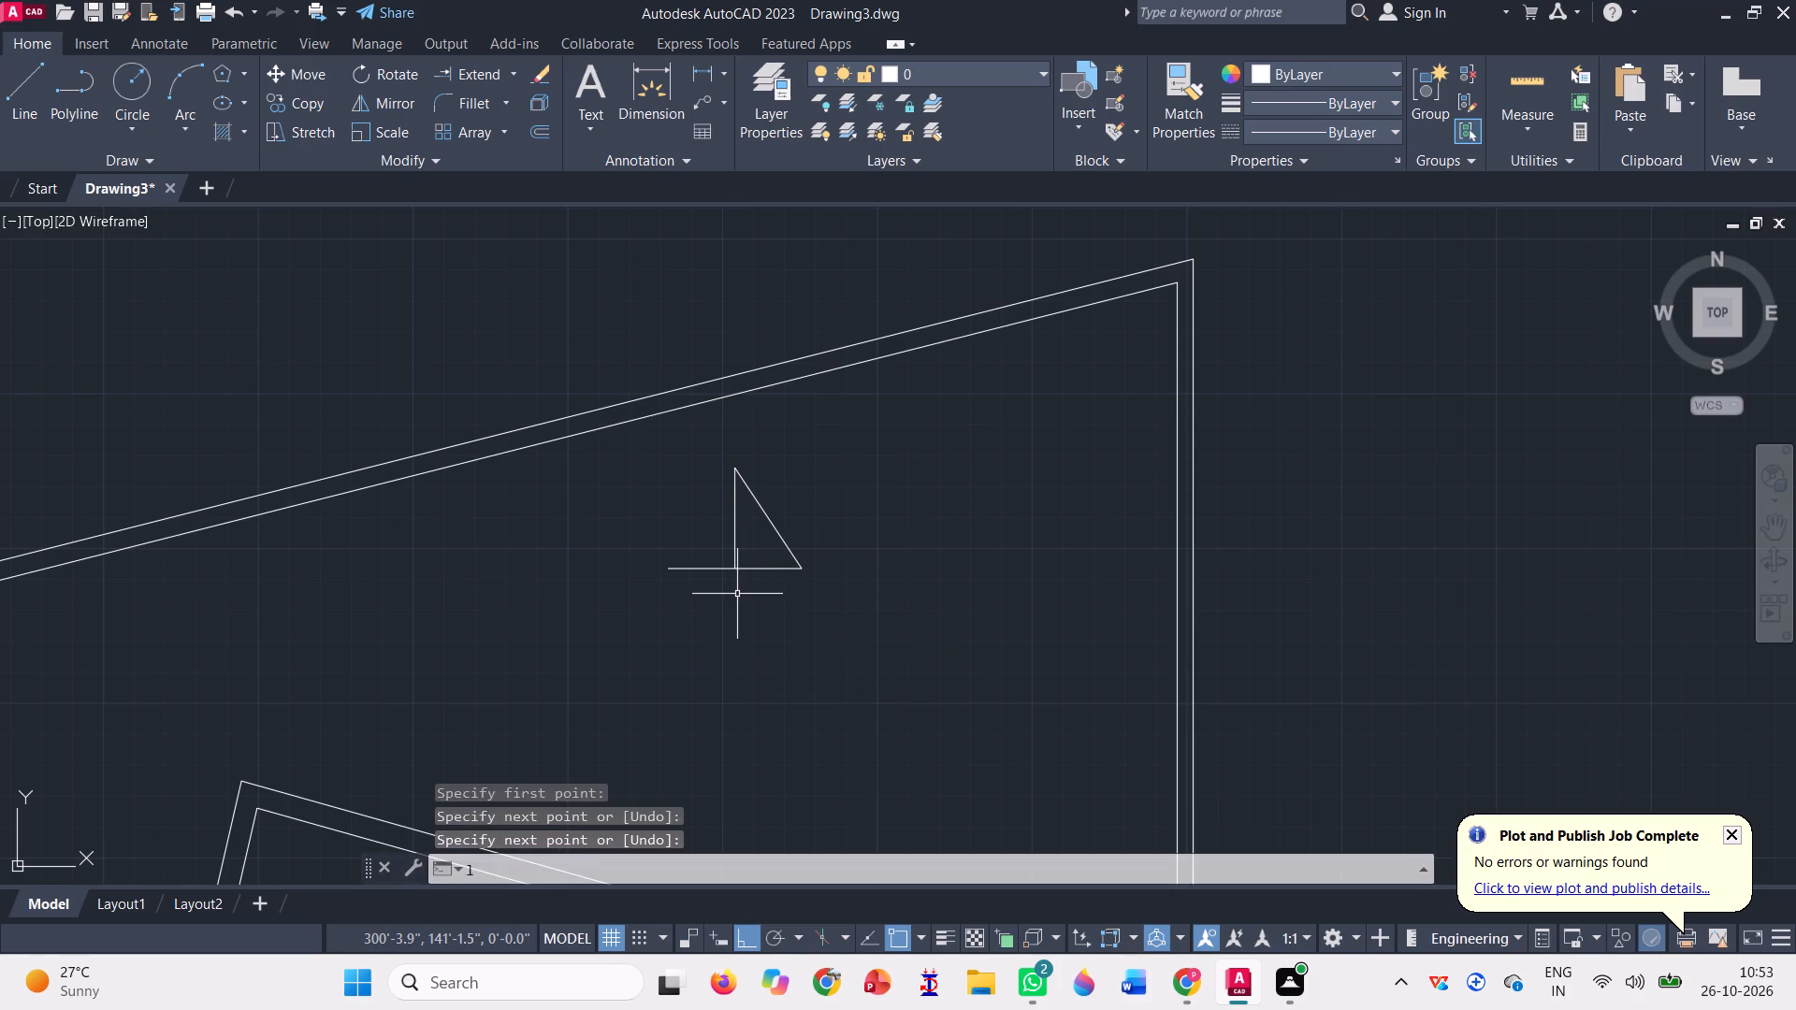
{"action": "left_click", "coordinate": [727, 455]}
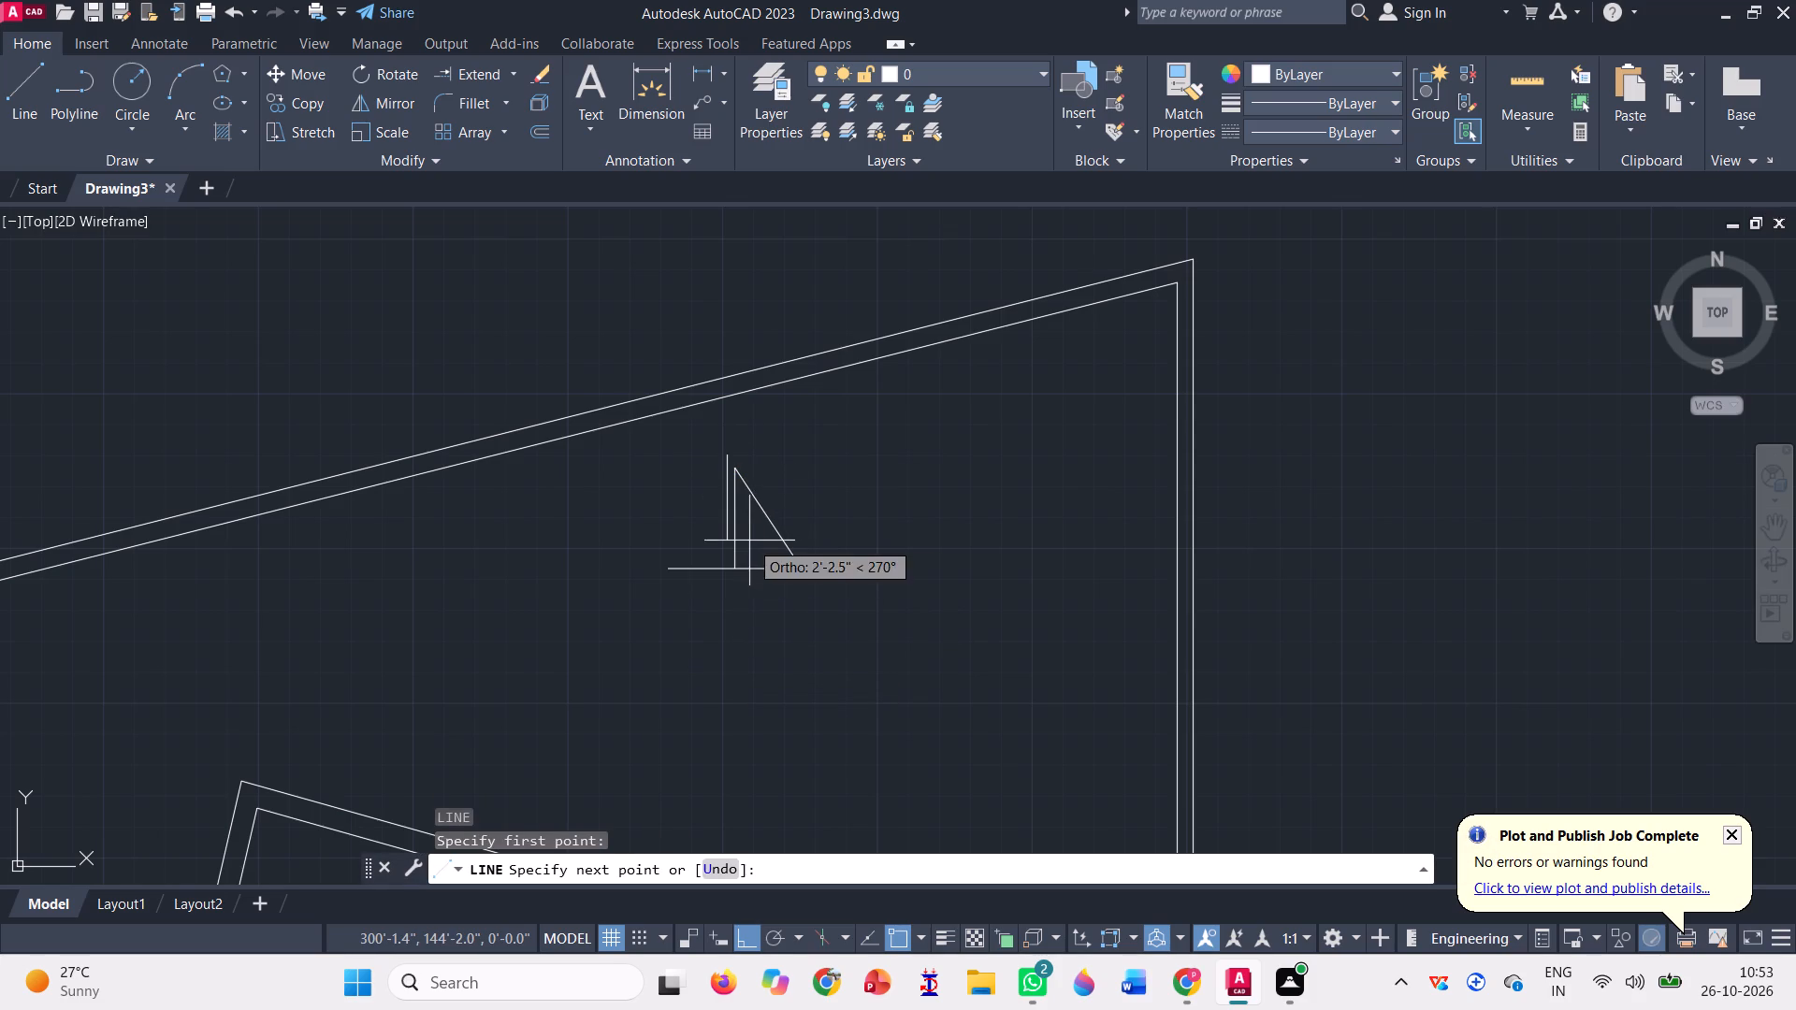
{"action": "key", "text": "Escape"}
Draw a slanted line from the vertical line's upper end to the horizontal line's west end, closing the triangle.
{"action": "key", "text": "l"}
{"action": "key", "text": "Return"}
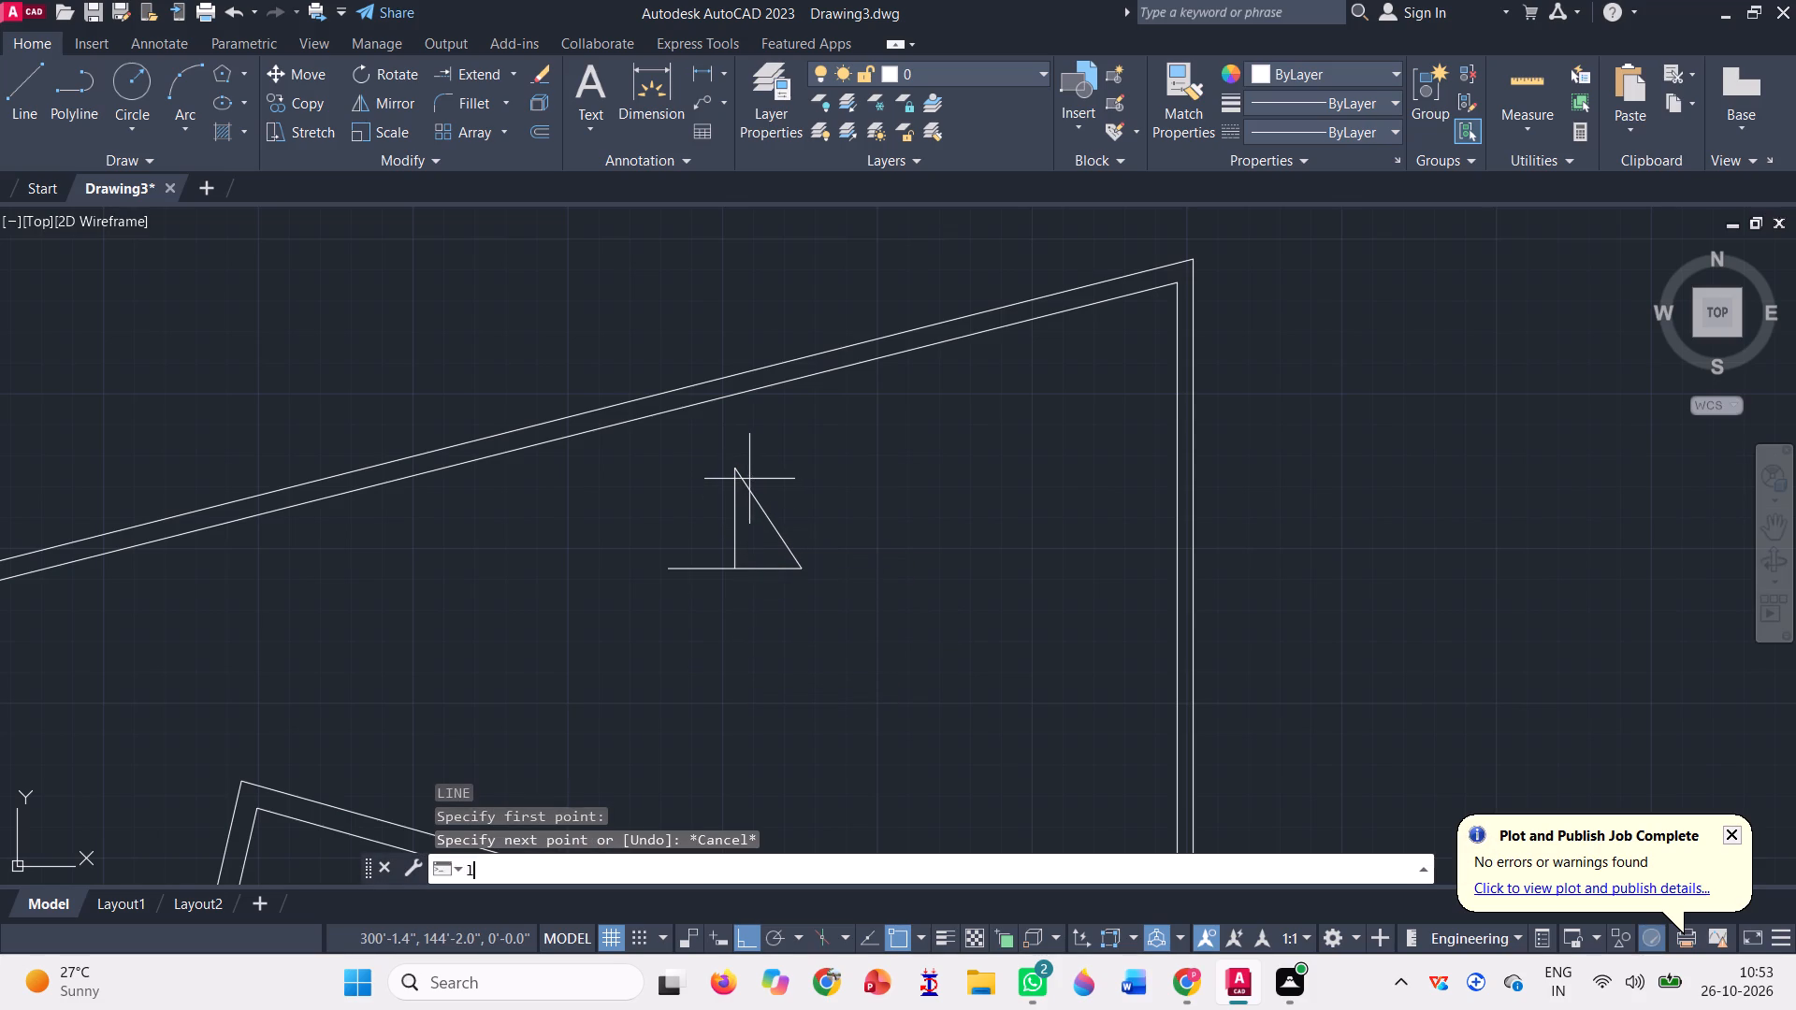
{"action": "scroll", "coordinate": [727, 483], "scroll_direction": "up", "scroll_amount": 3}
{"action": "left_click", "coordinate": [746, 422]}
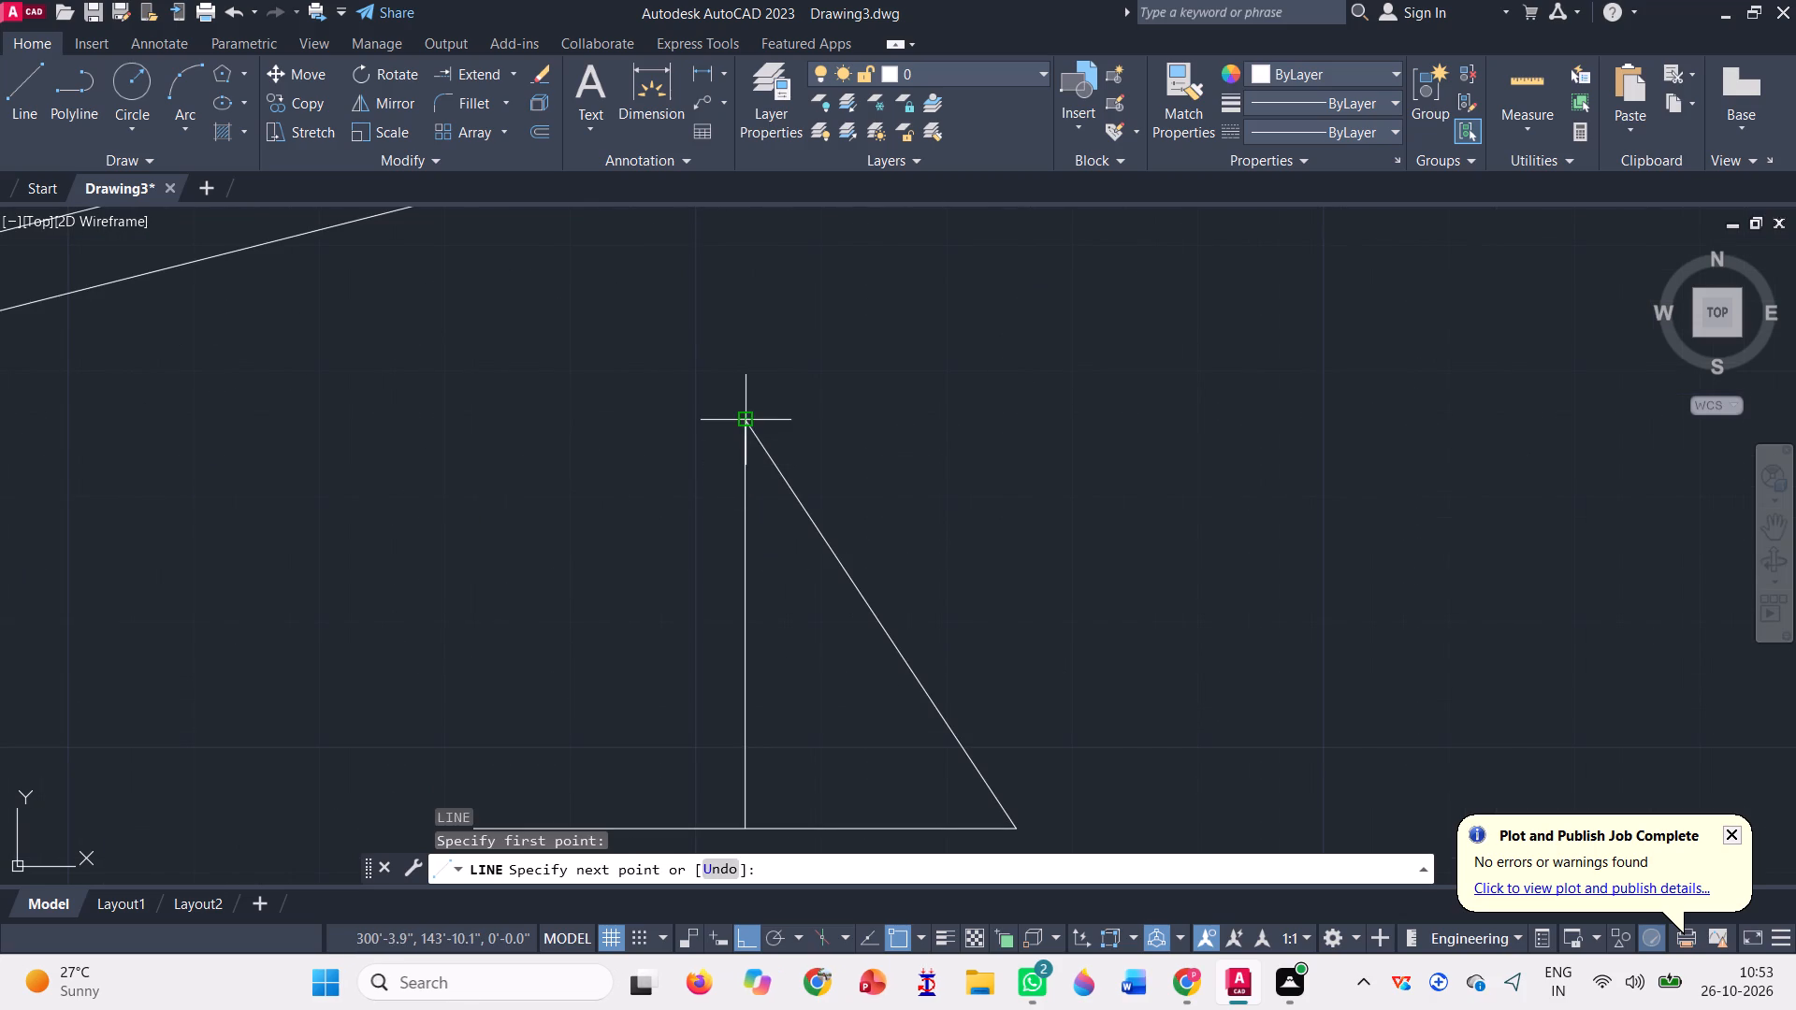
{"action": "scroll", "coordinate": [723, 518], "scroll_direction": "down", "scroll_amount": 2}
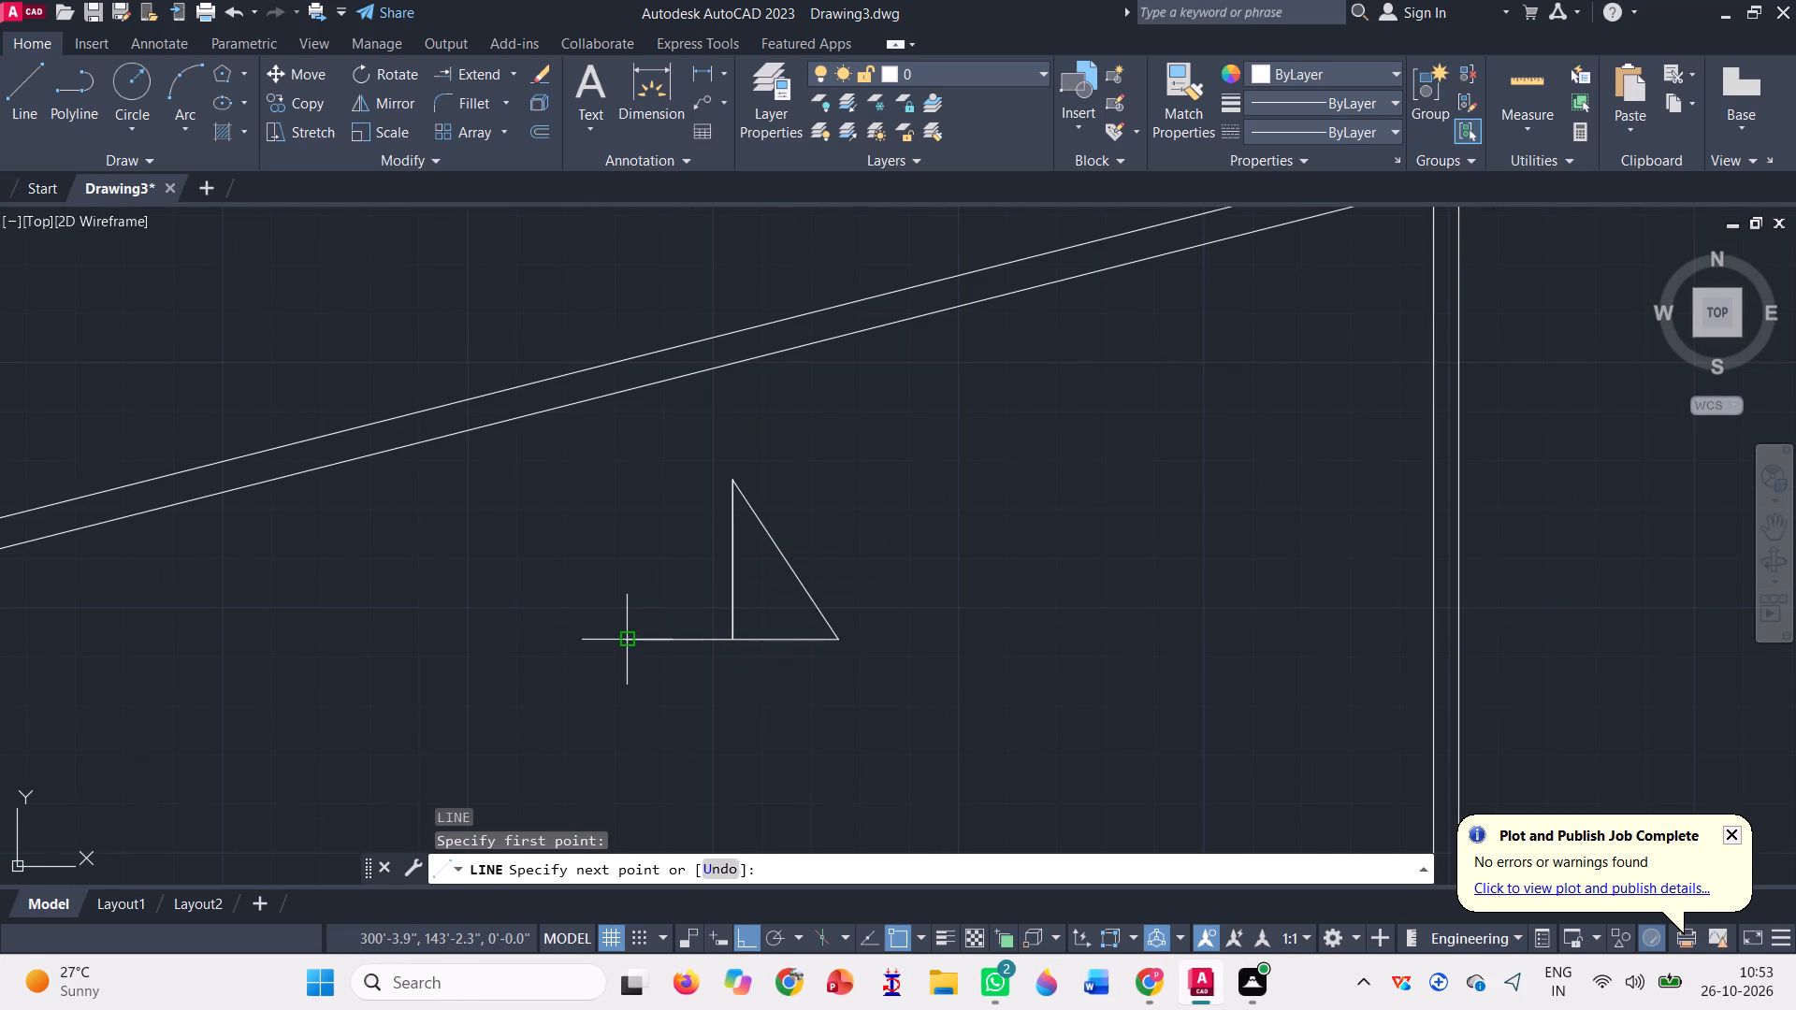
{"action": "left_click", "coordinate": [624, 639]}
{"action": "key", "text": "space"}
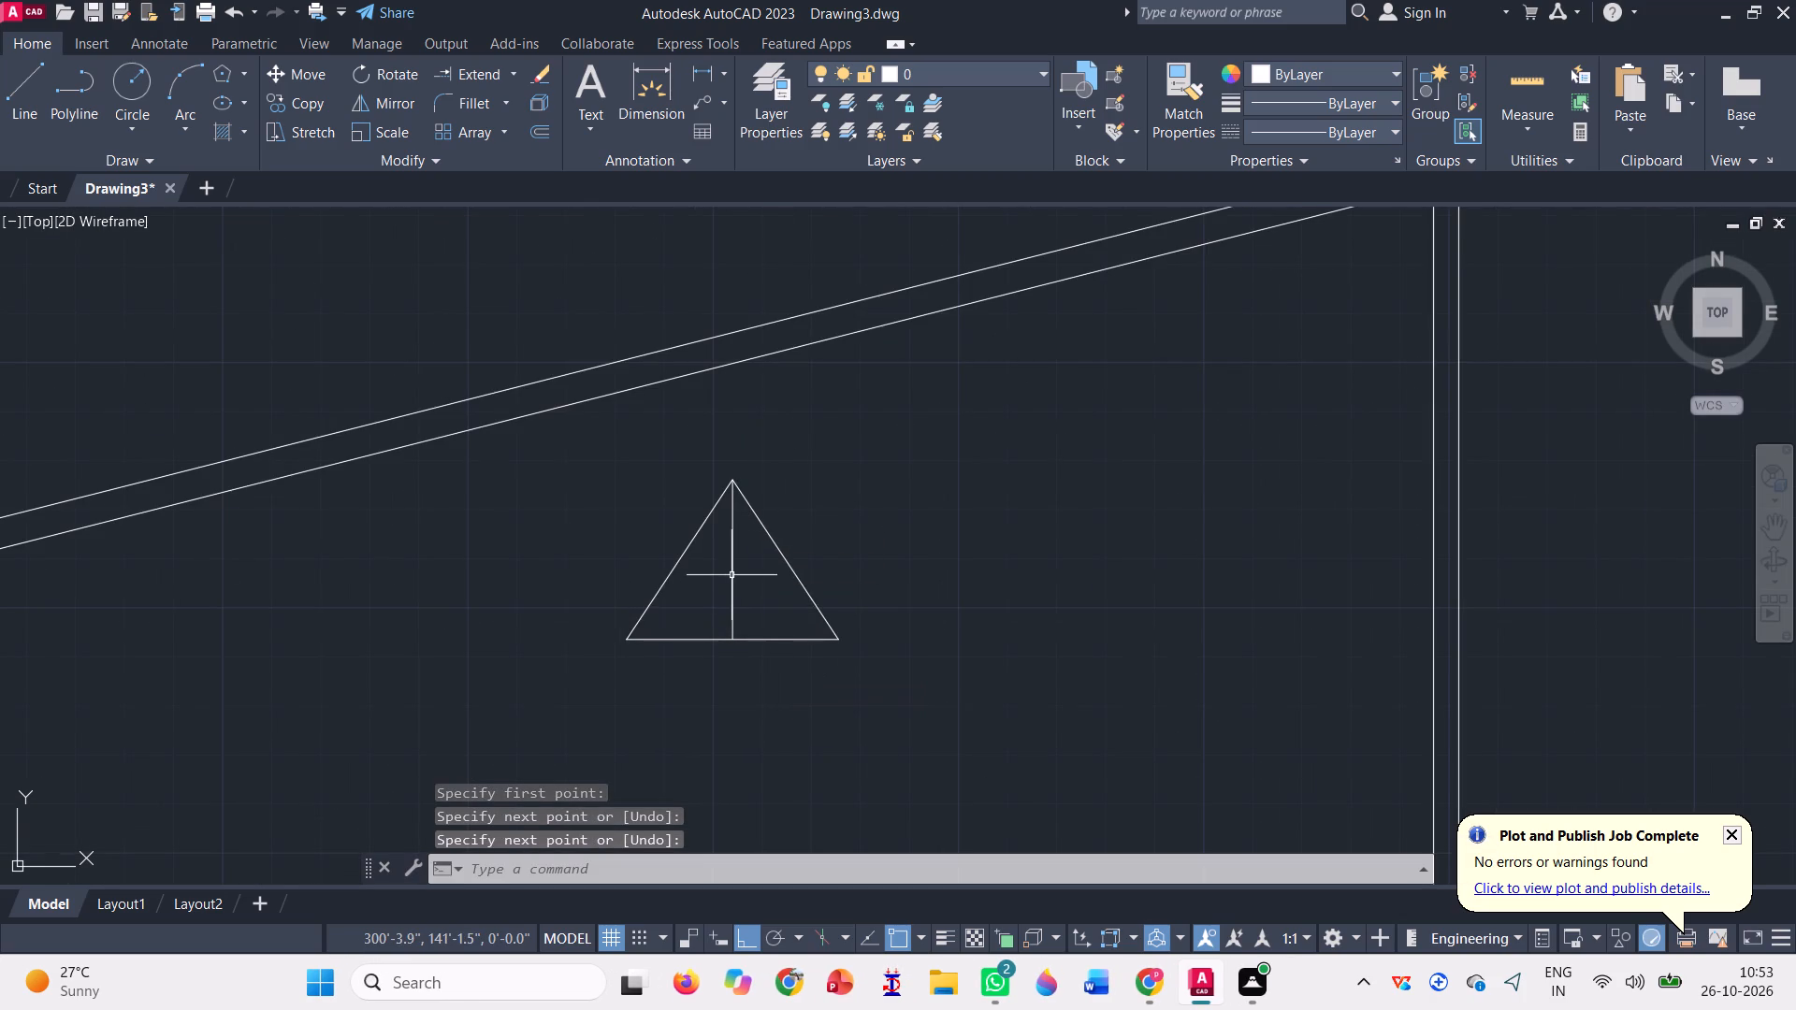
Erase the vertical line through the middle of the triangle.
{"action": "left_click", "coordinate": [731, 572]}
{"action": "key", "text": "Delete"}
Join the triangle's three sides into one polyline.
{"action": "left_click", "coordinate": [913, 677]}
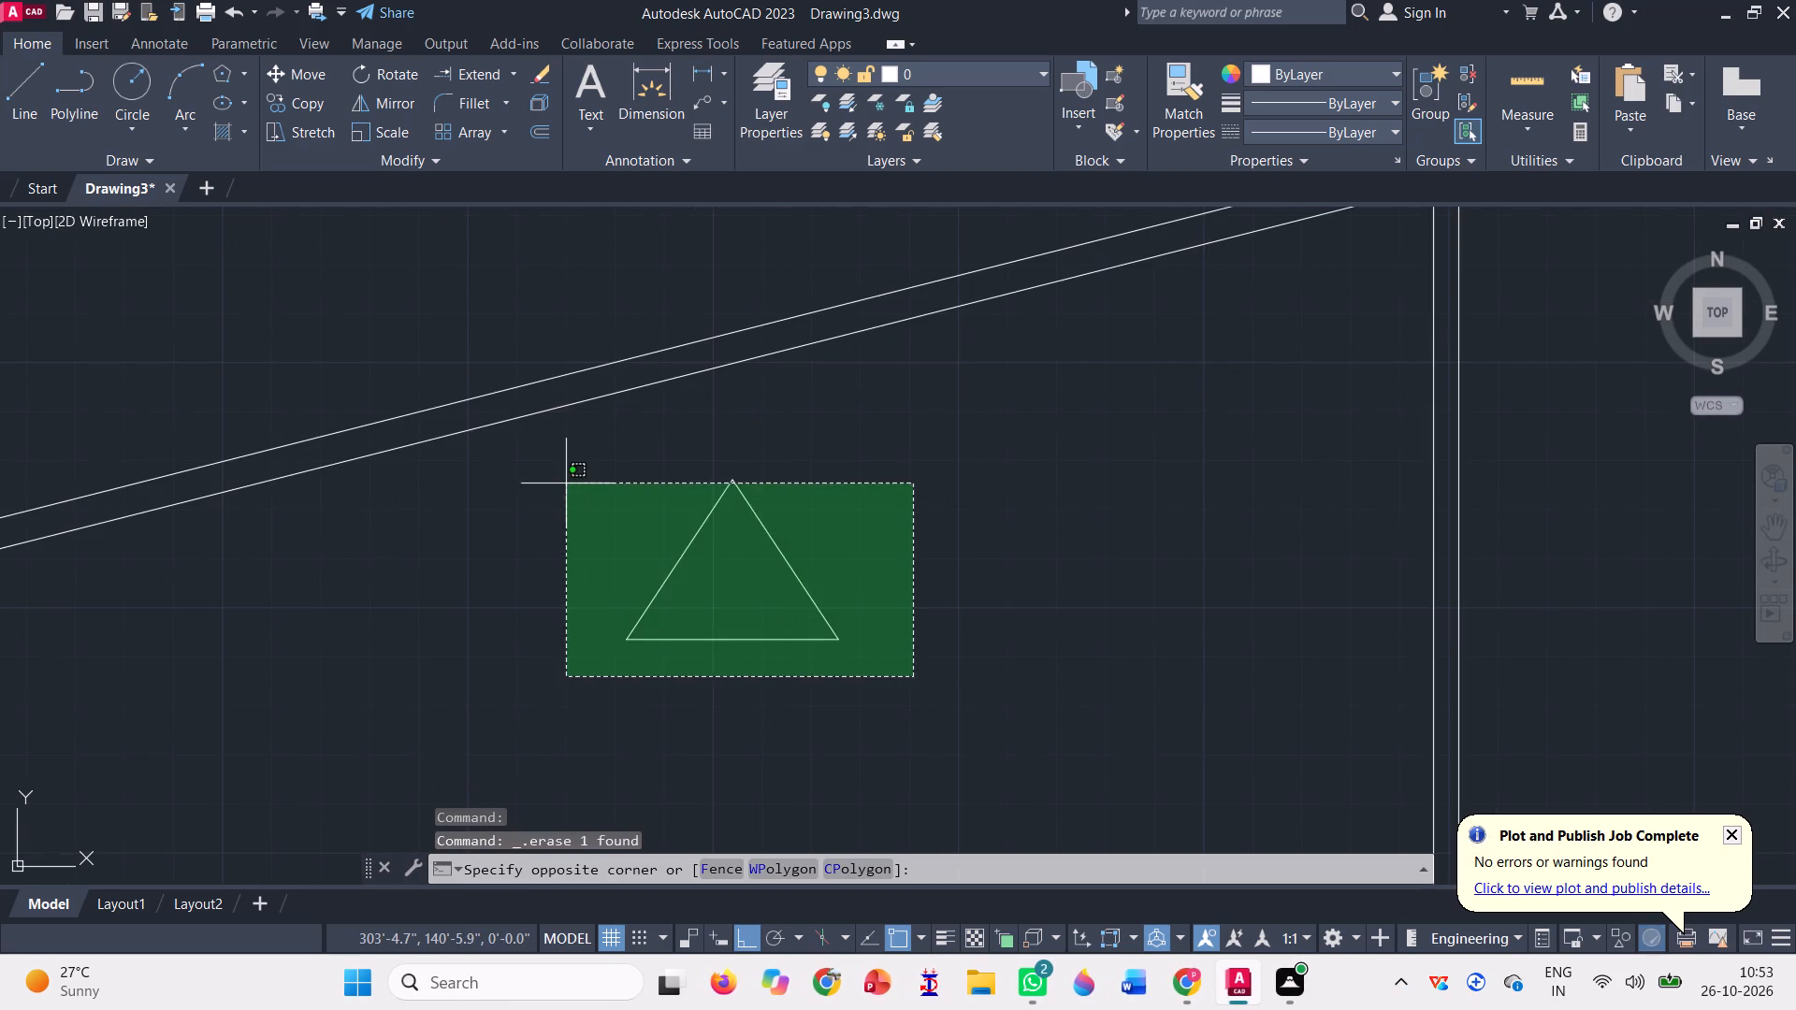
{"action": "left_click", "coordinate": [566, 481]}
{"action": "key", "text": "j"}
{"action": "key", "text": "Return"}
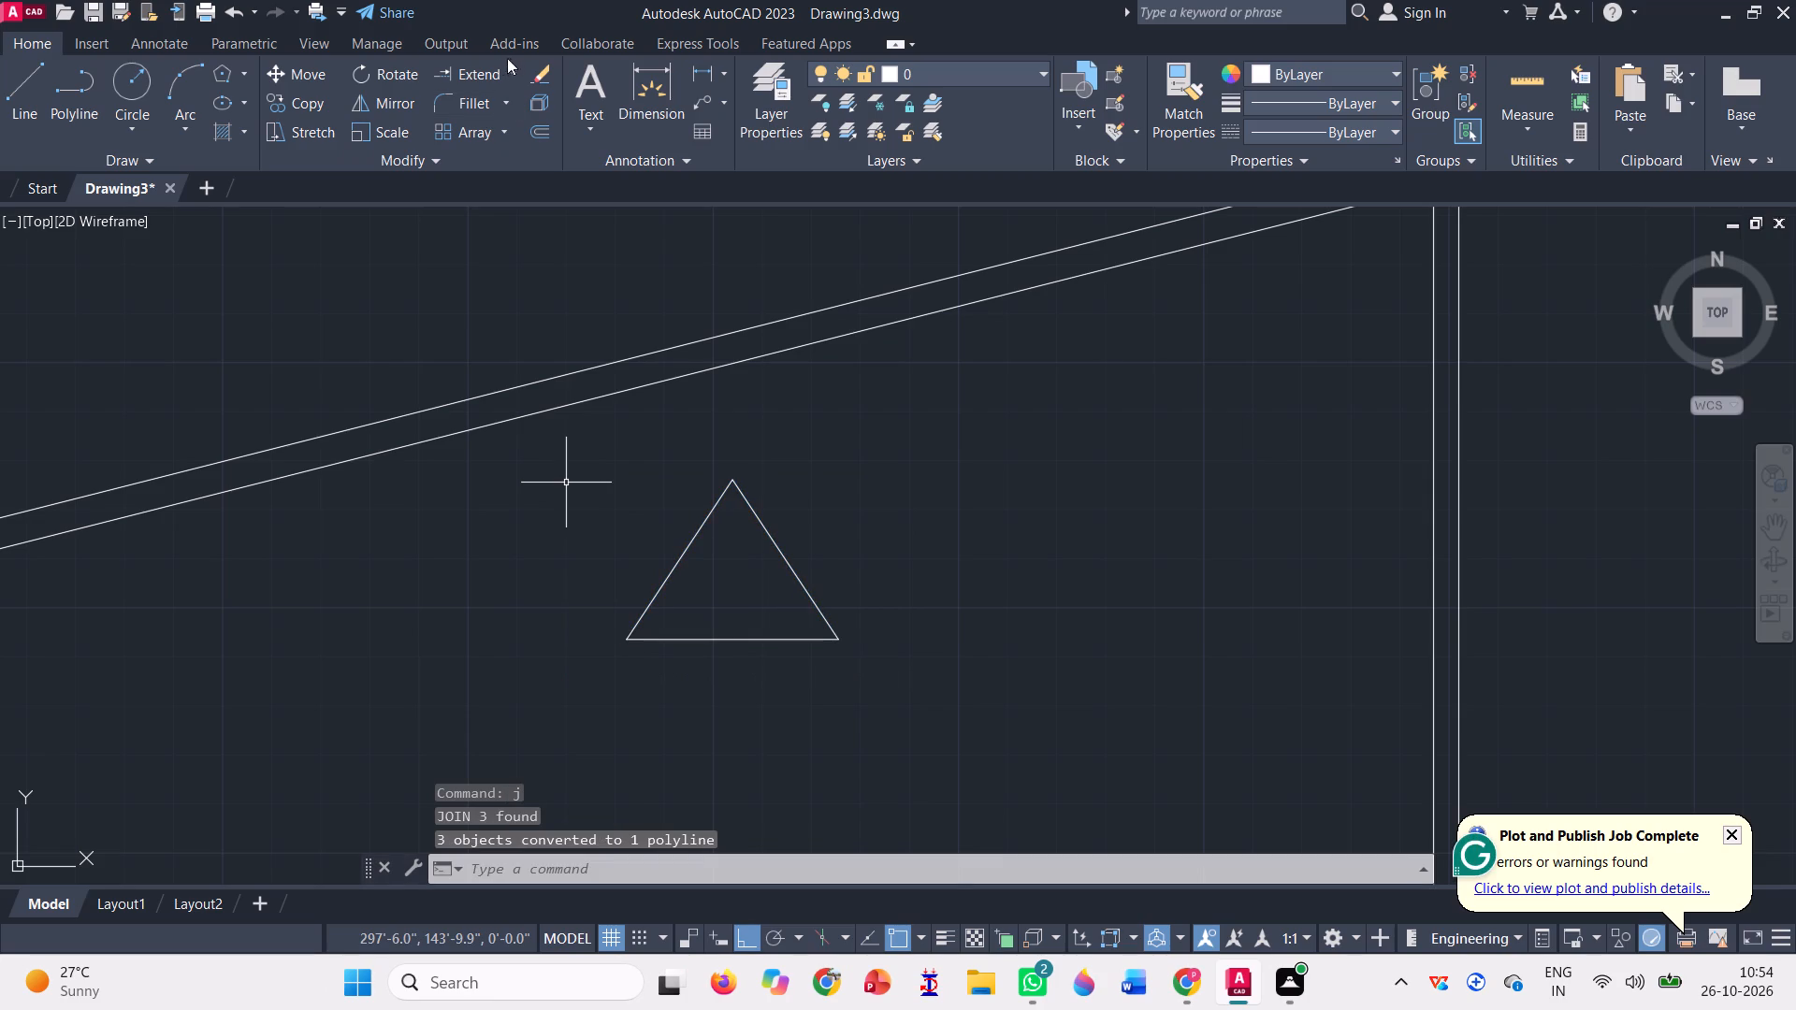
Scale the triangle down slightly, using its southwest corner as the base point.
{"action": "left_click", "coordinate": [356, 127]}
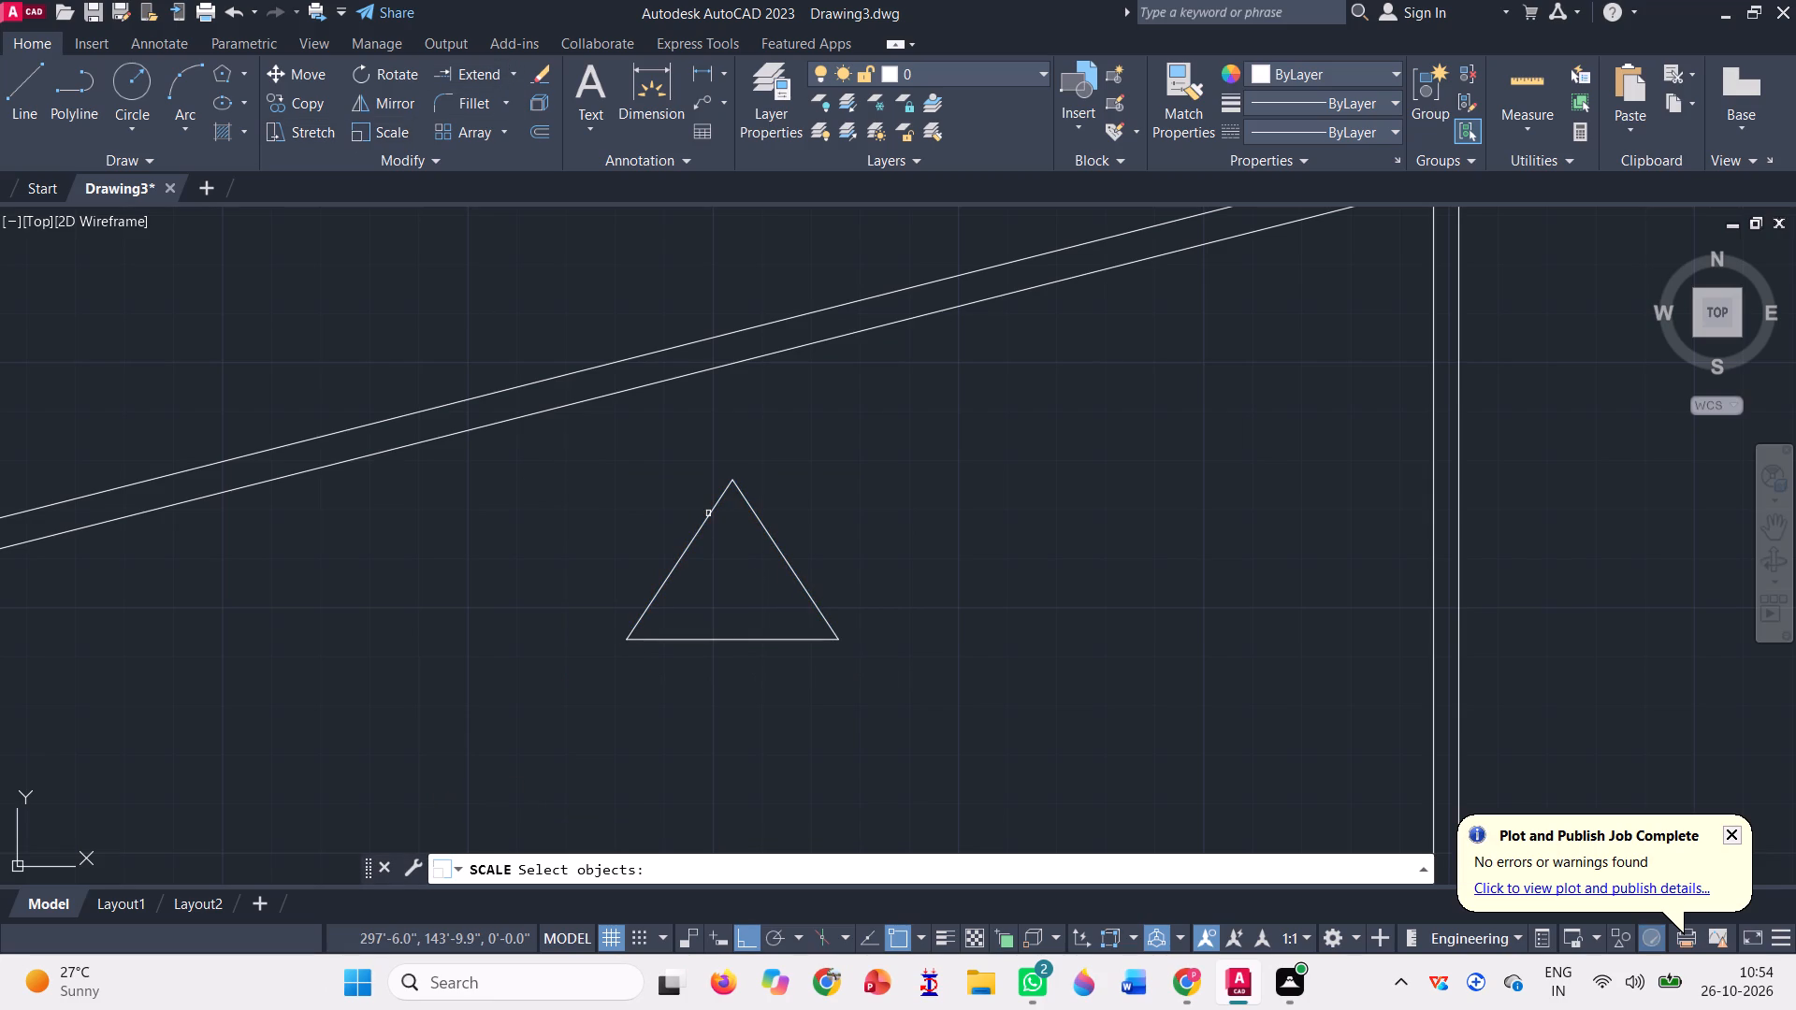
{"action": "left_click", "coordinate": [762, 592]}
{"action": "left_click", "coordinate": [579, 507]}
{"action": "key", "text": "space"}
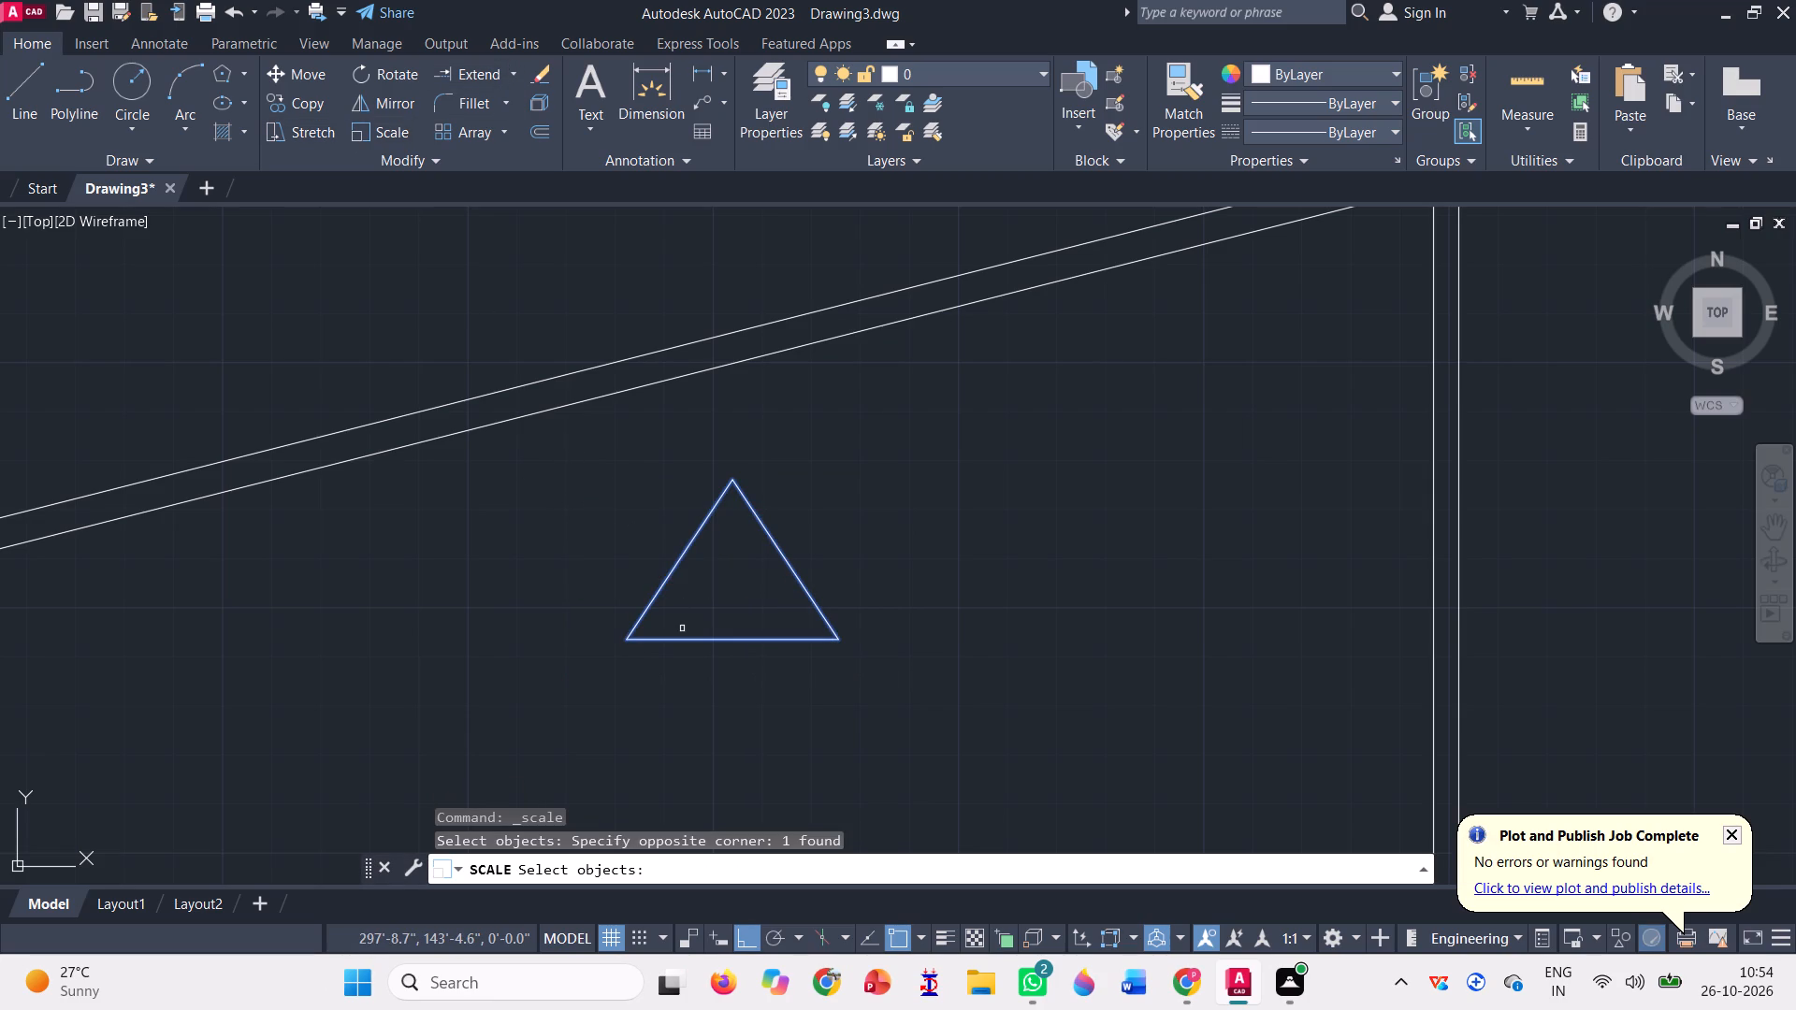
{"action": "left_click", "coordinate": [629, 639]}
{"action": "scroll", "coordinate": [680, 588], "scroll_direction": "down", "scroll_amount": 1}
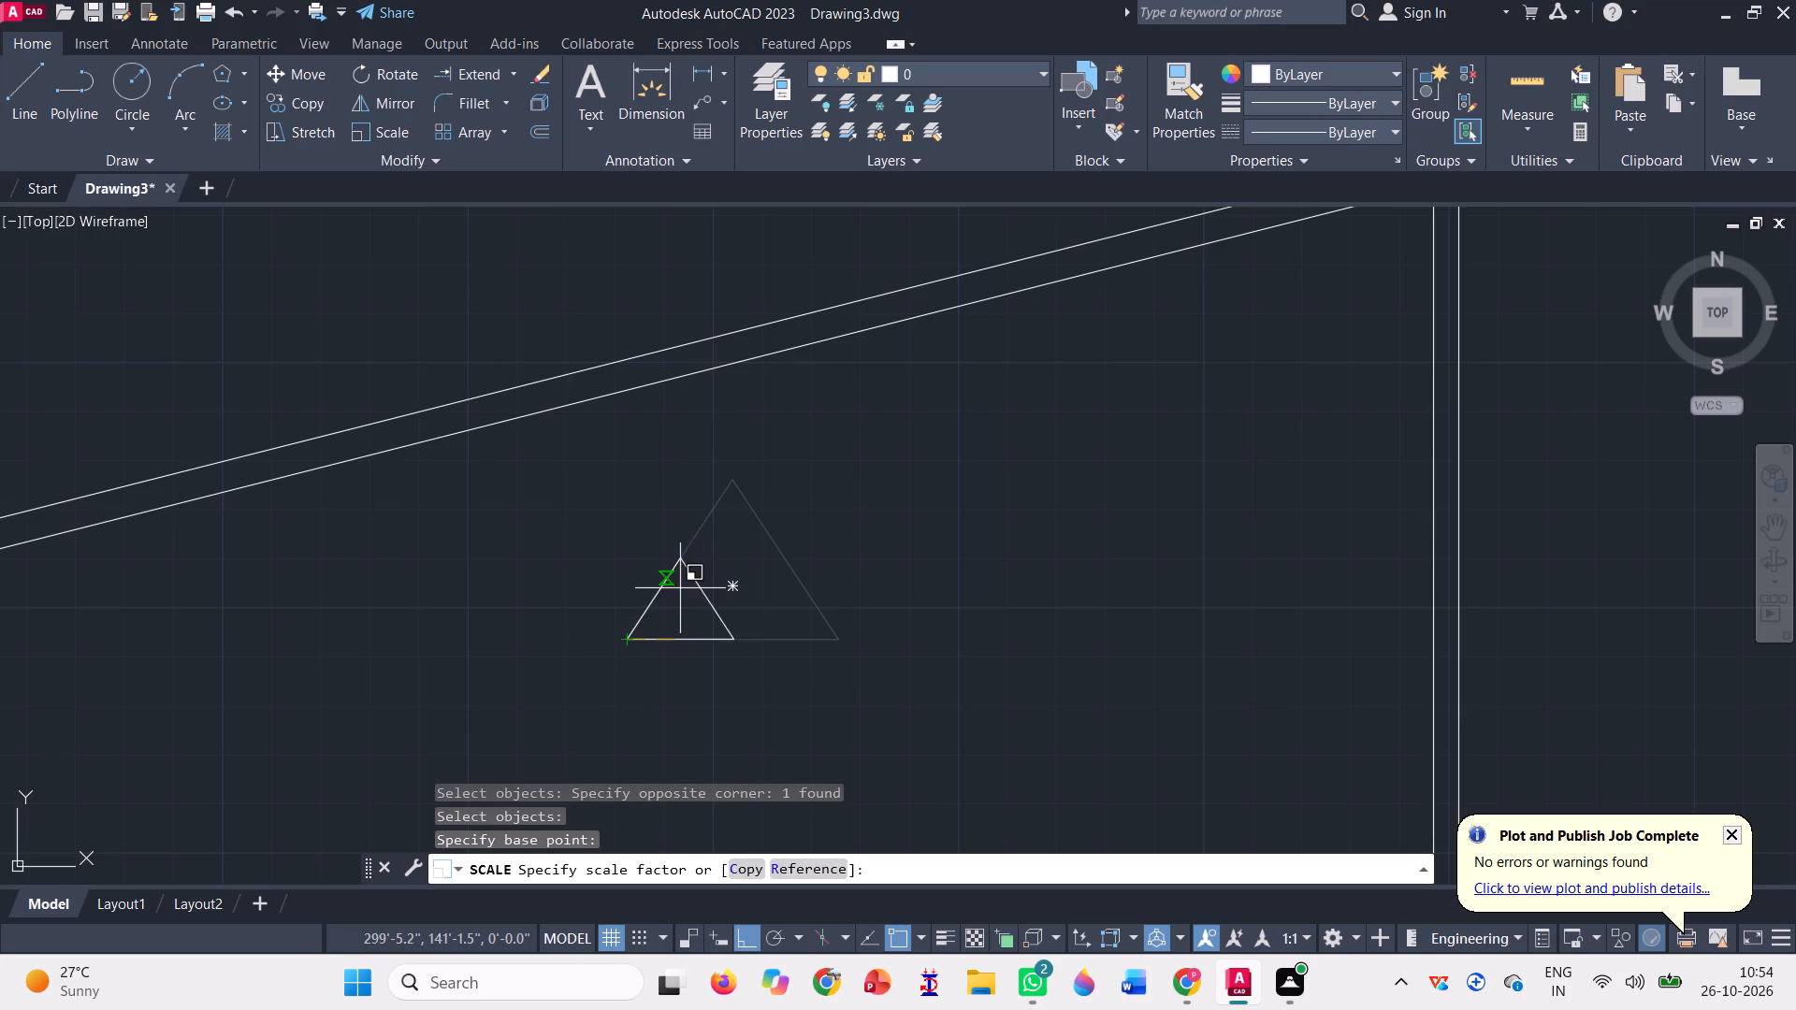
{"action": "scroll", "coordinate": [680, 588], "scroll_direction": "down", "scroll_amount": 1}
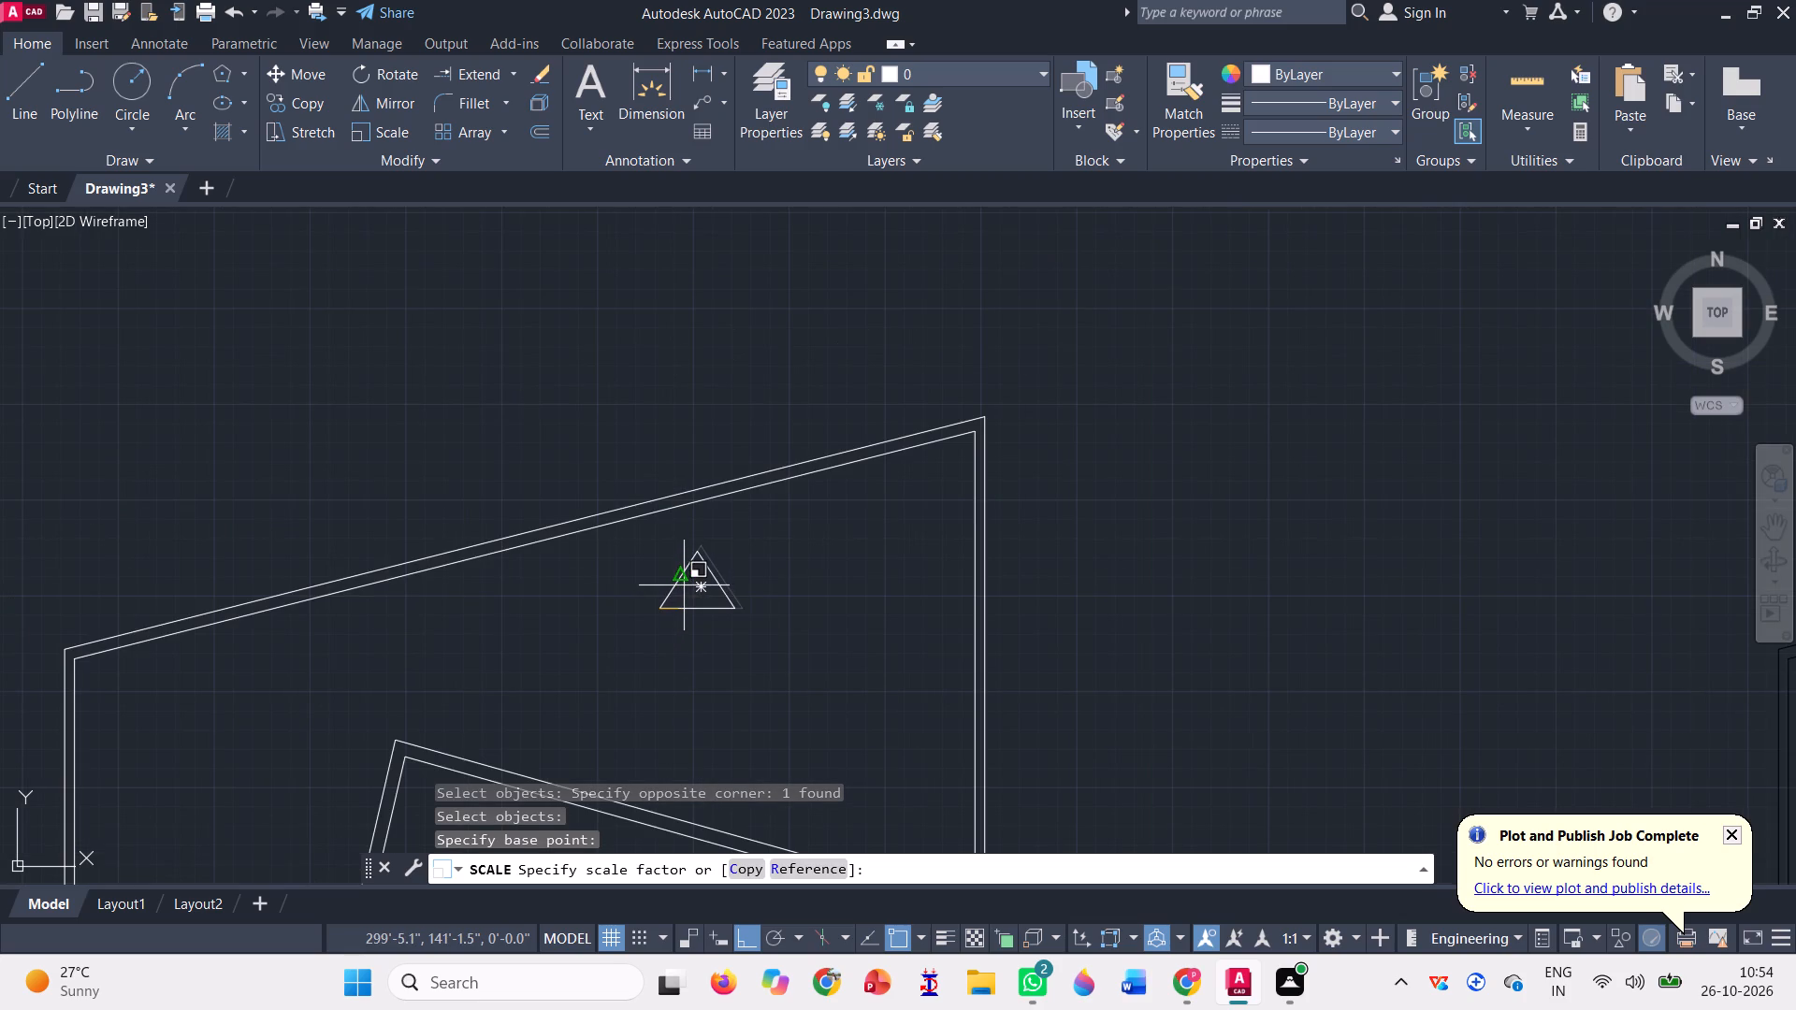
{"action": "left_click", "coordinate": [684, 584]}
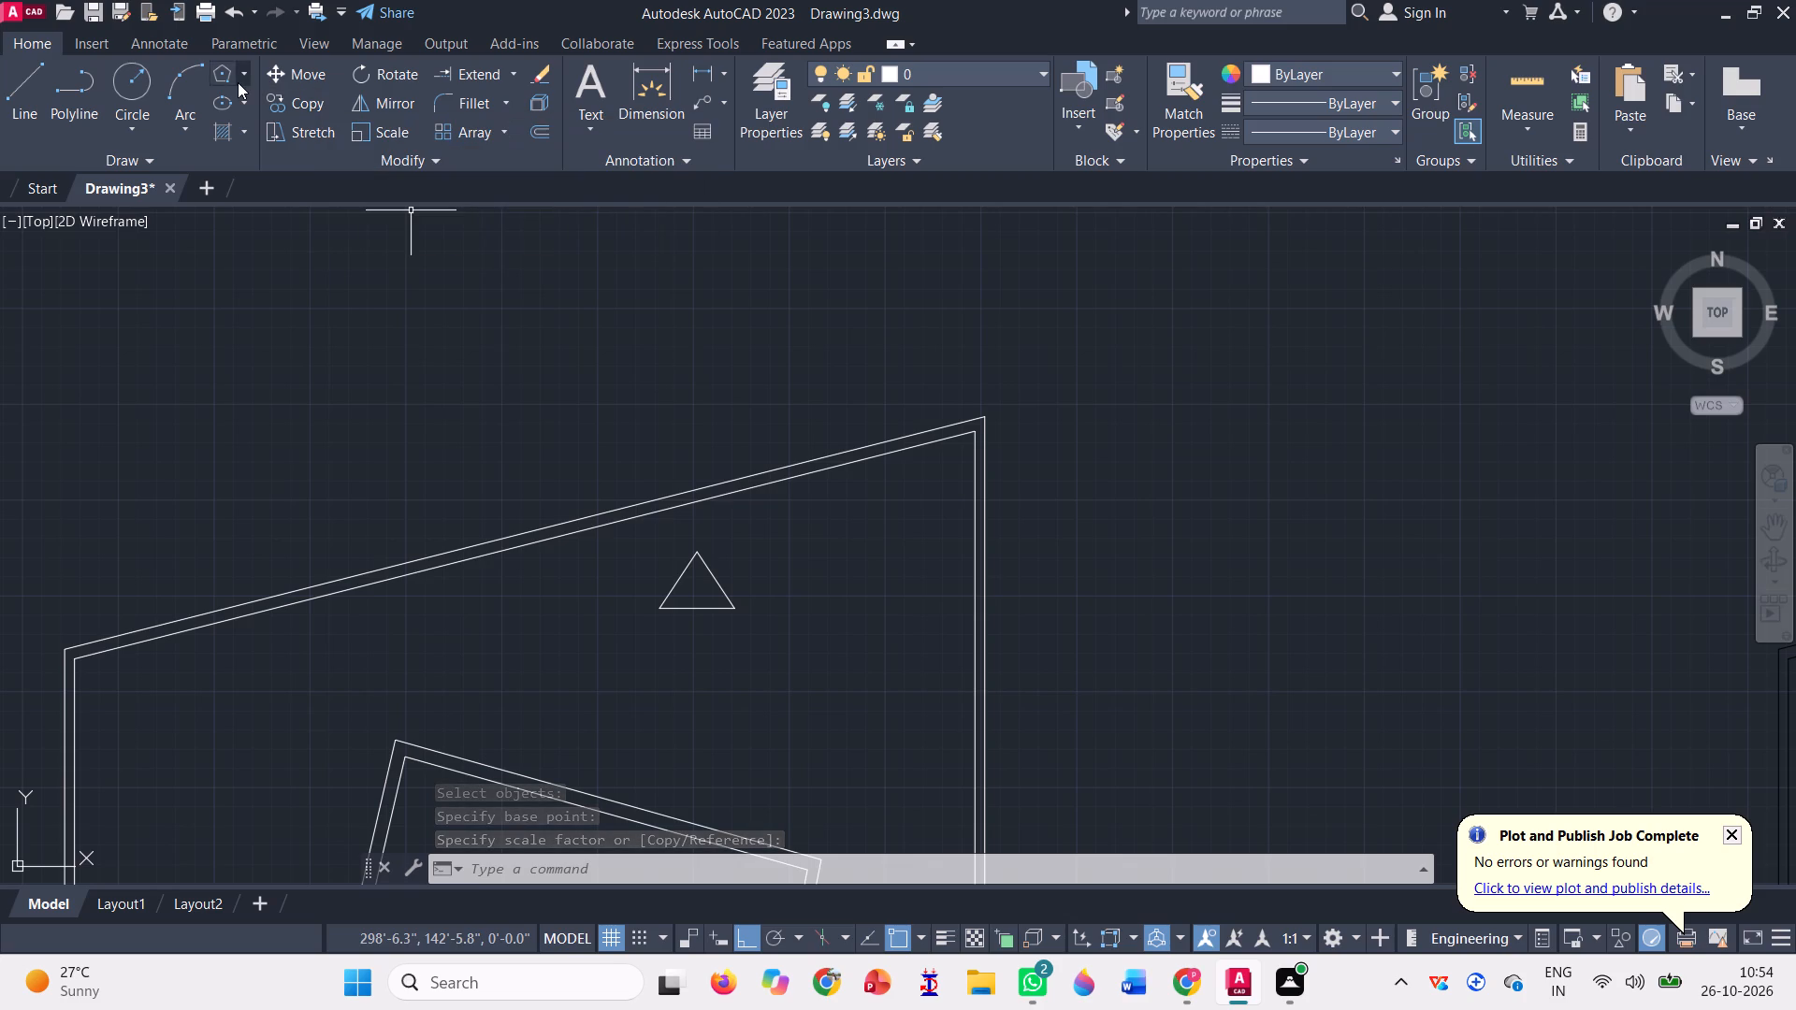
With Ortho off, copy the triangle from its southwest corner to three spots in a row just east of the middle layout.
{"action": "left_click", "coordinate": [314, 105]}
{"action": "left_click", "coordinate": [720, 587]}
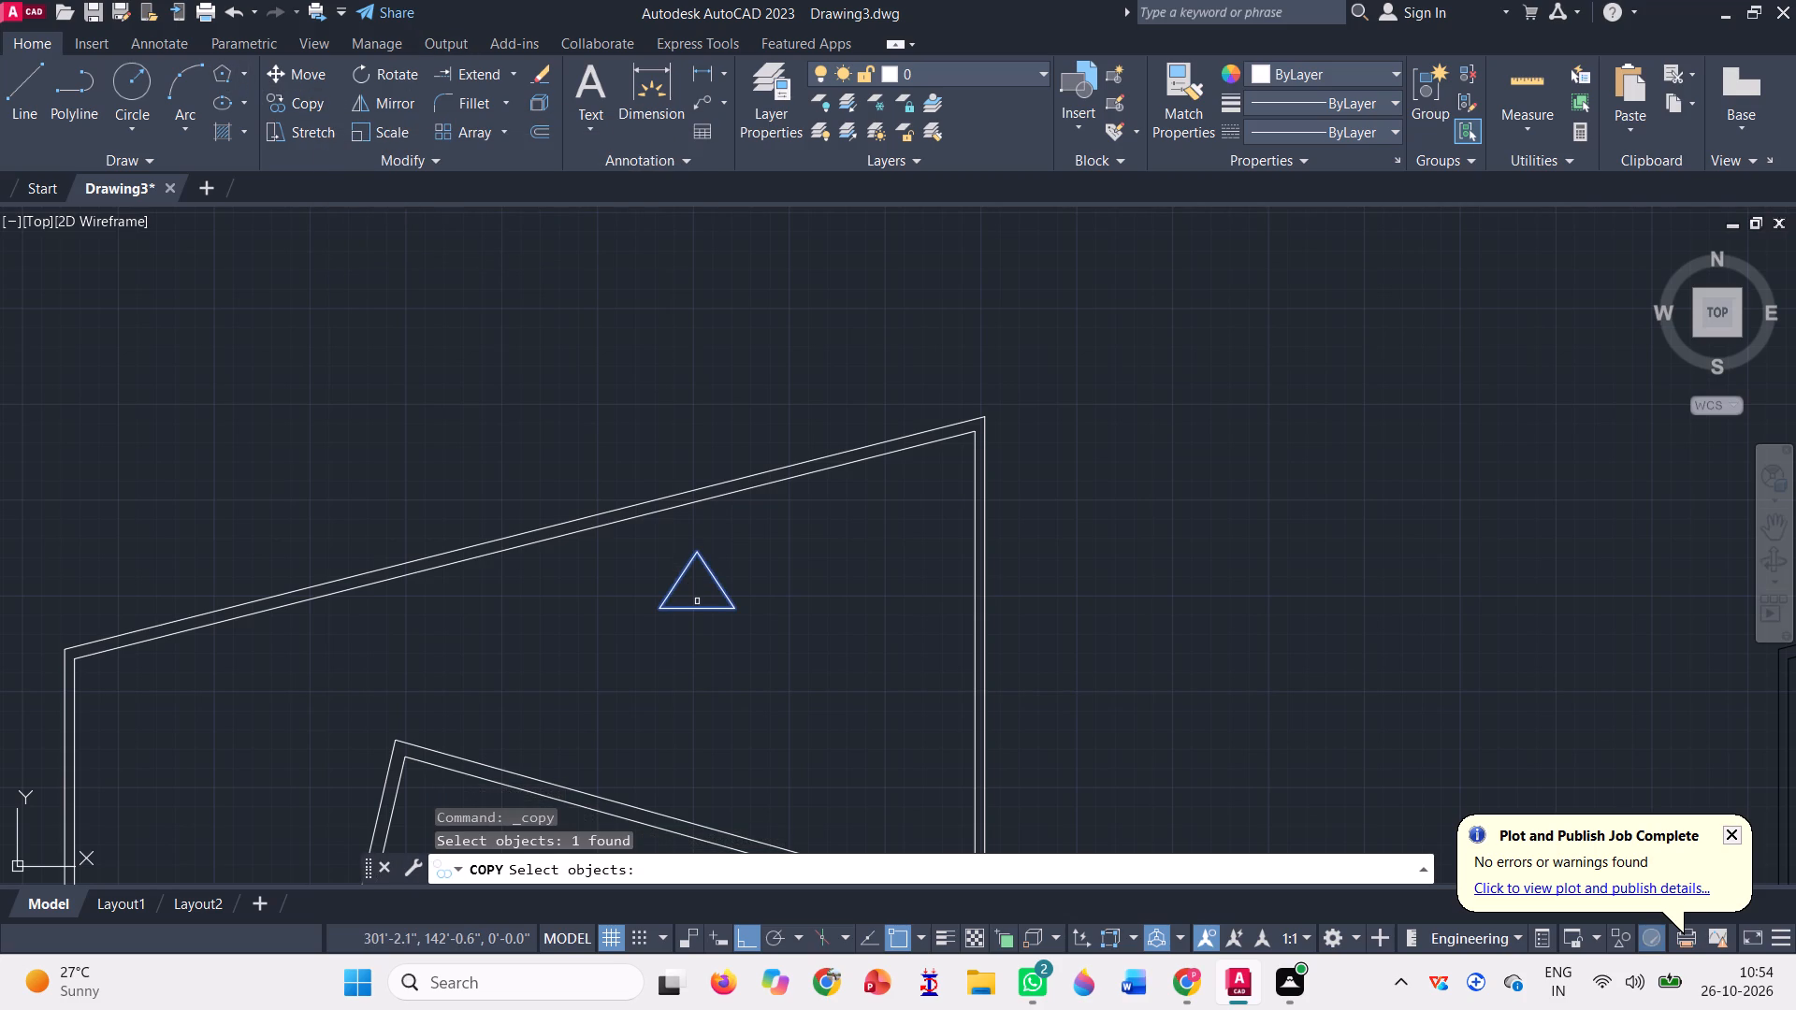
{"action": "key", "text": "space"}
{"action": "left_click", "coordinate": [656, 607]}
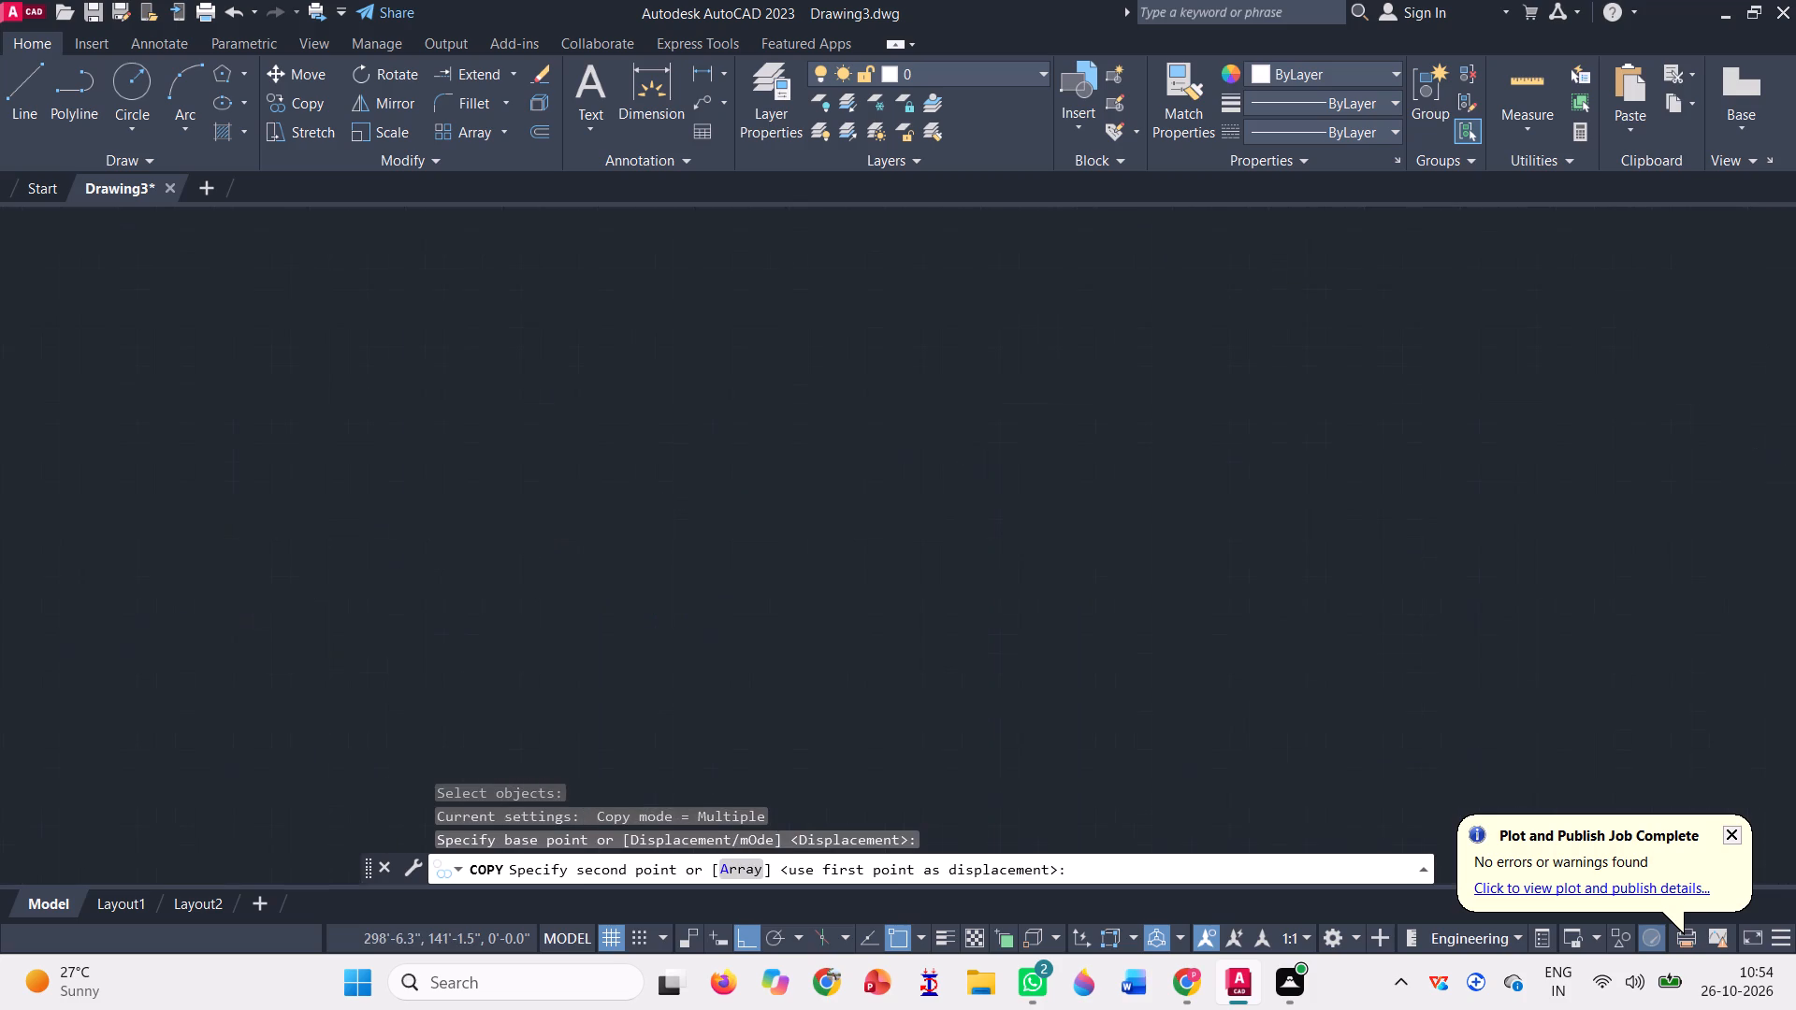
{"action": "key", "text": "F8"}
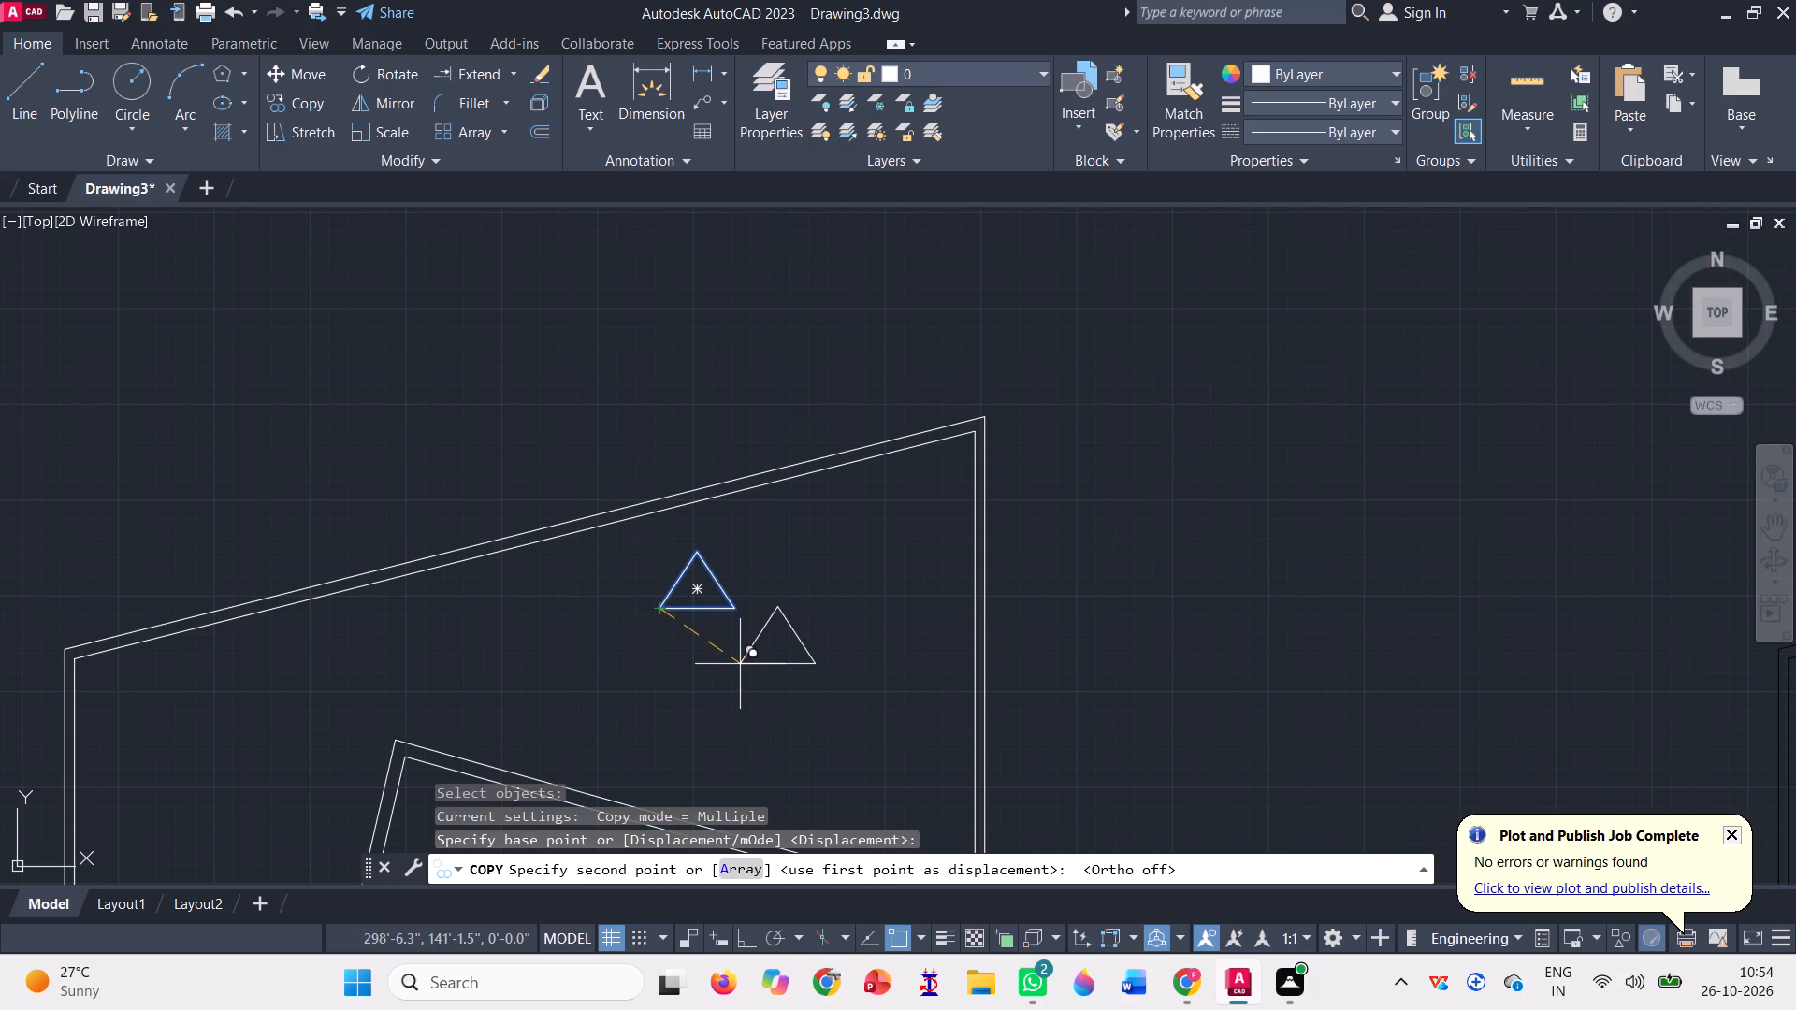
{"action": "left_click", "coordinate": [1047, 628]}
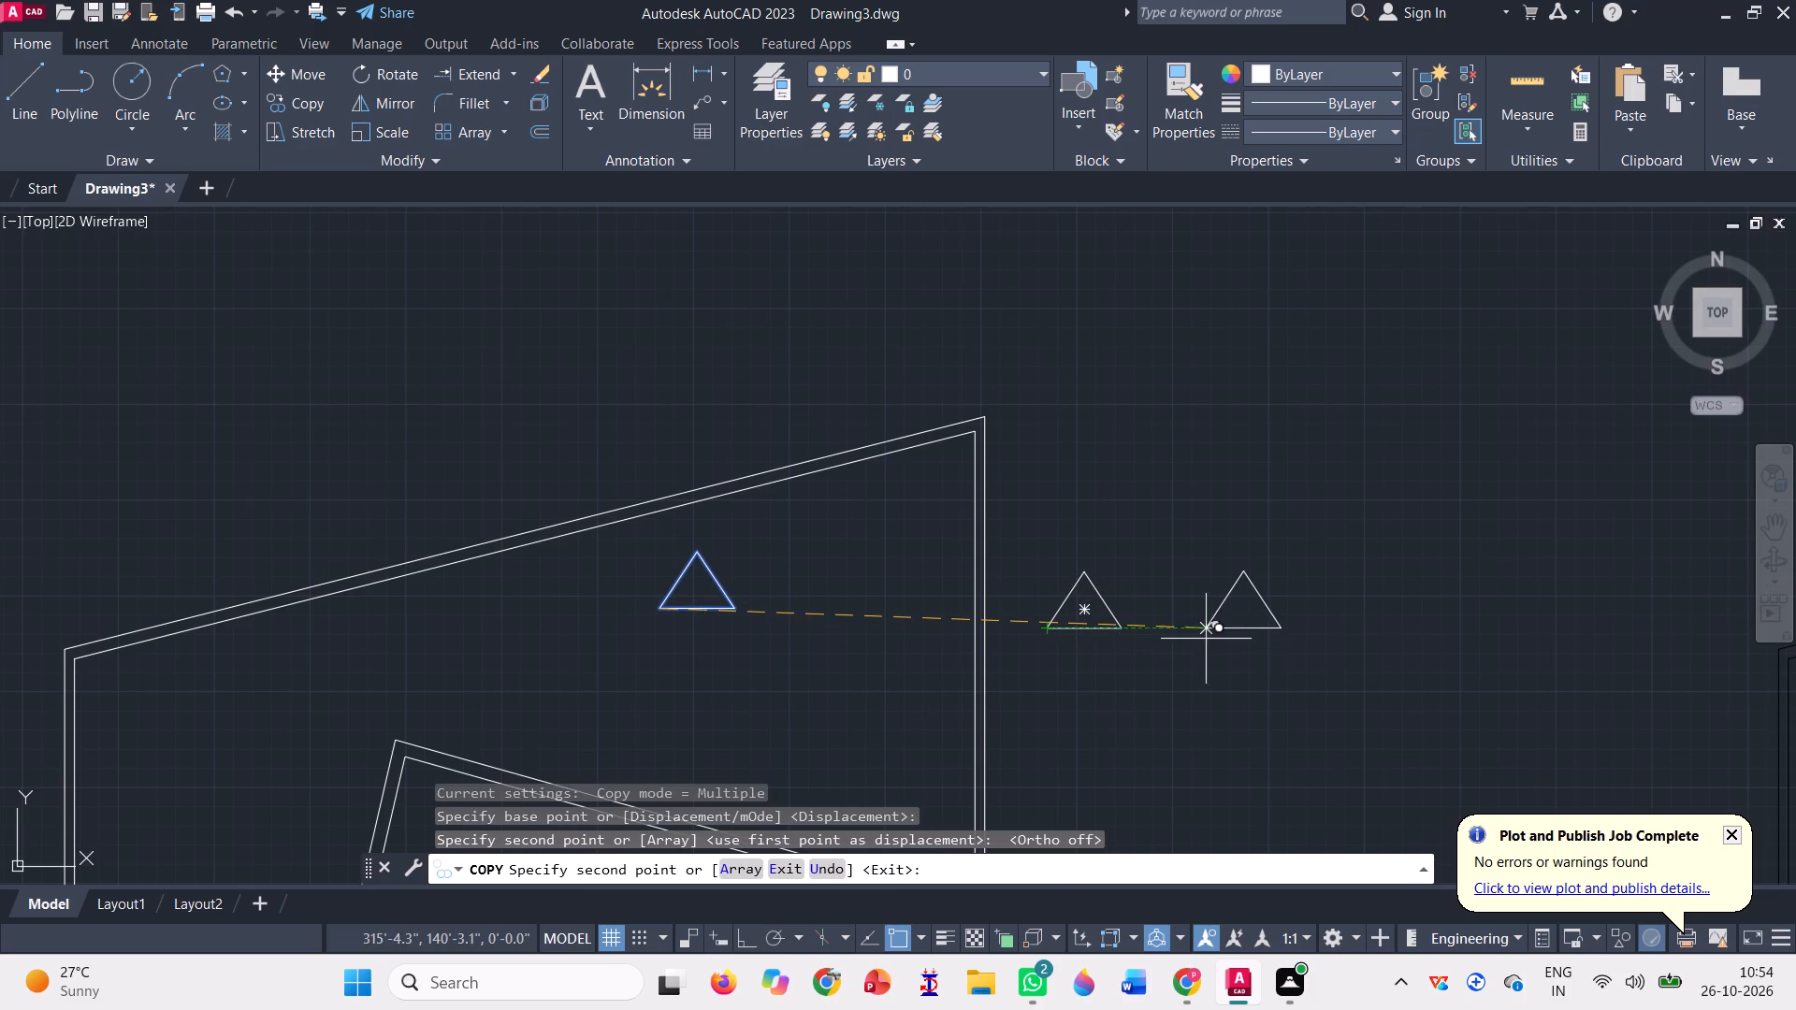
{"action": "left_click", "coordinate": [1194, 624]}
{"action": "left_click", "coordinate": [1354, 629]}
{"action": "key", "text": "Escape"}
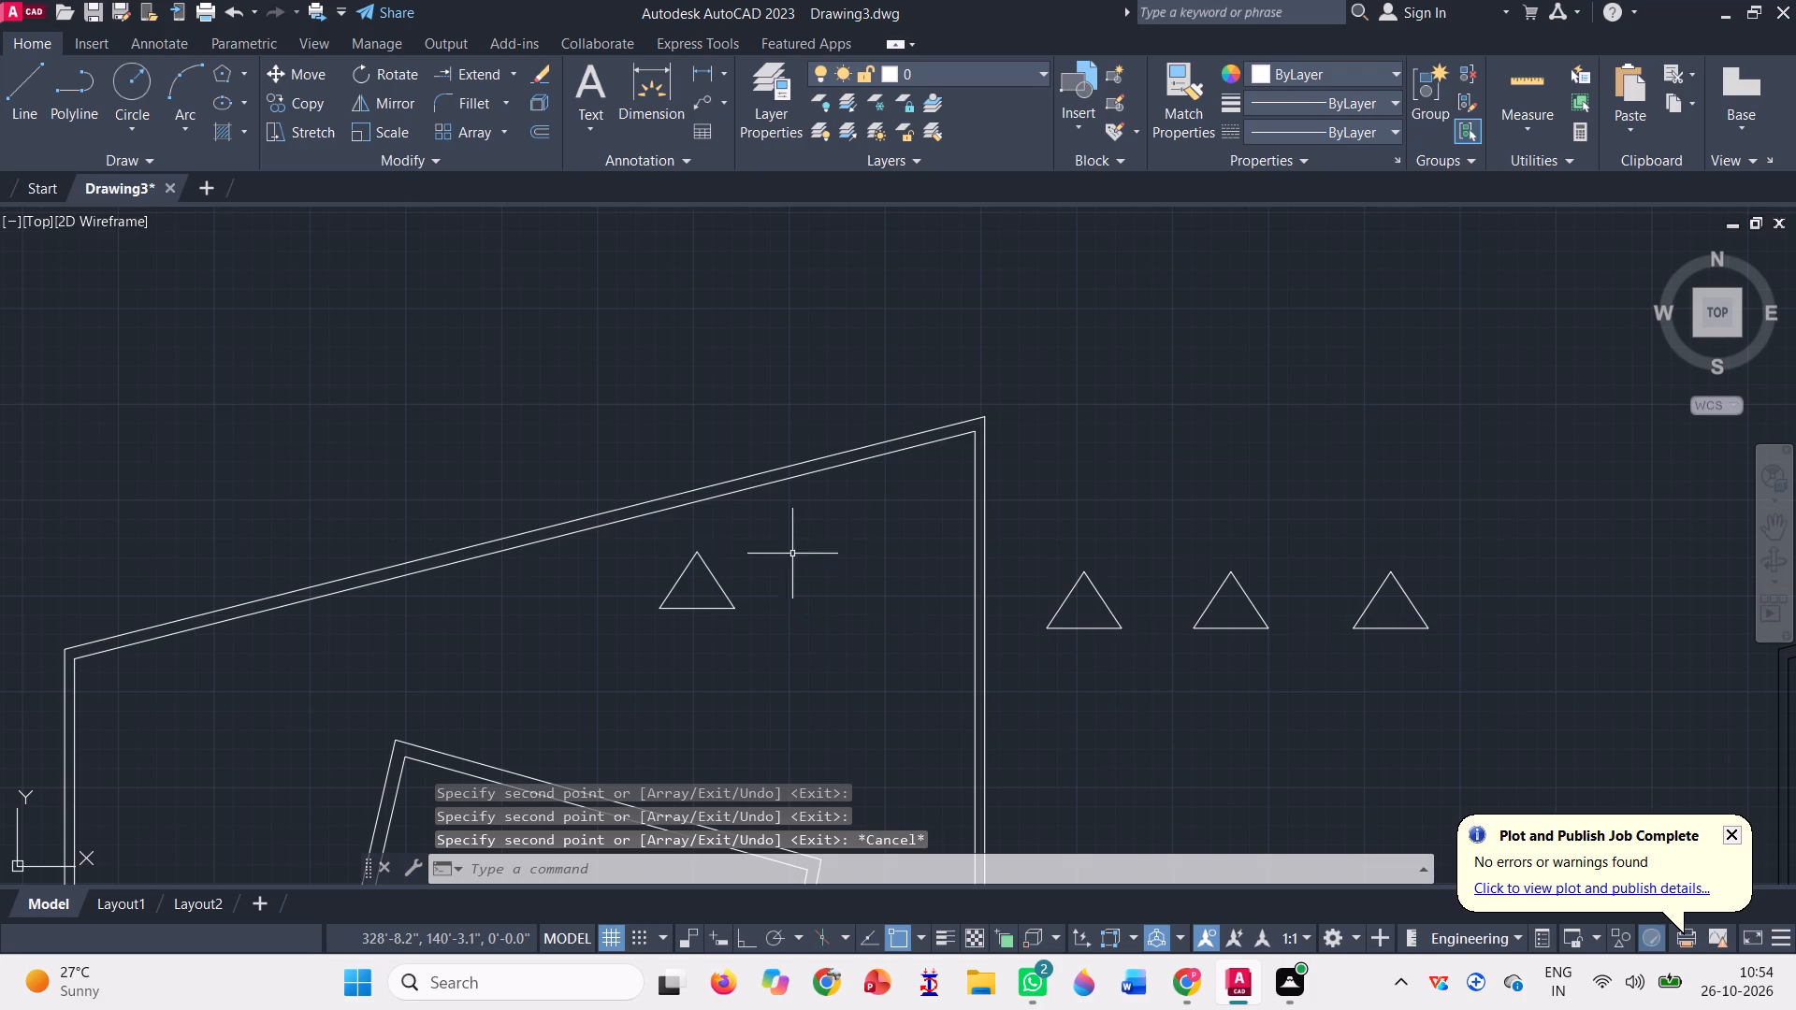
Rotate the westernmost triangle copy 270° about its southeast corner with Ortho on, so it points east.
{"action": "left_click", "coordinate": [378, 79]}
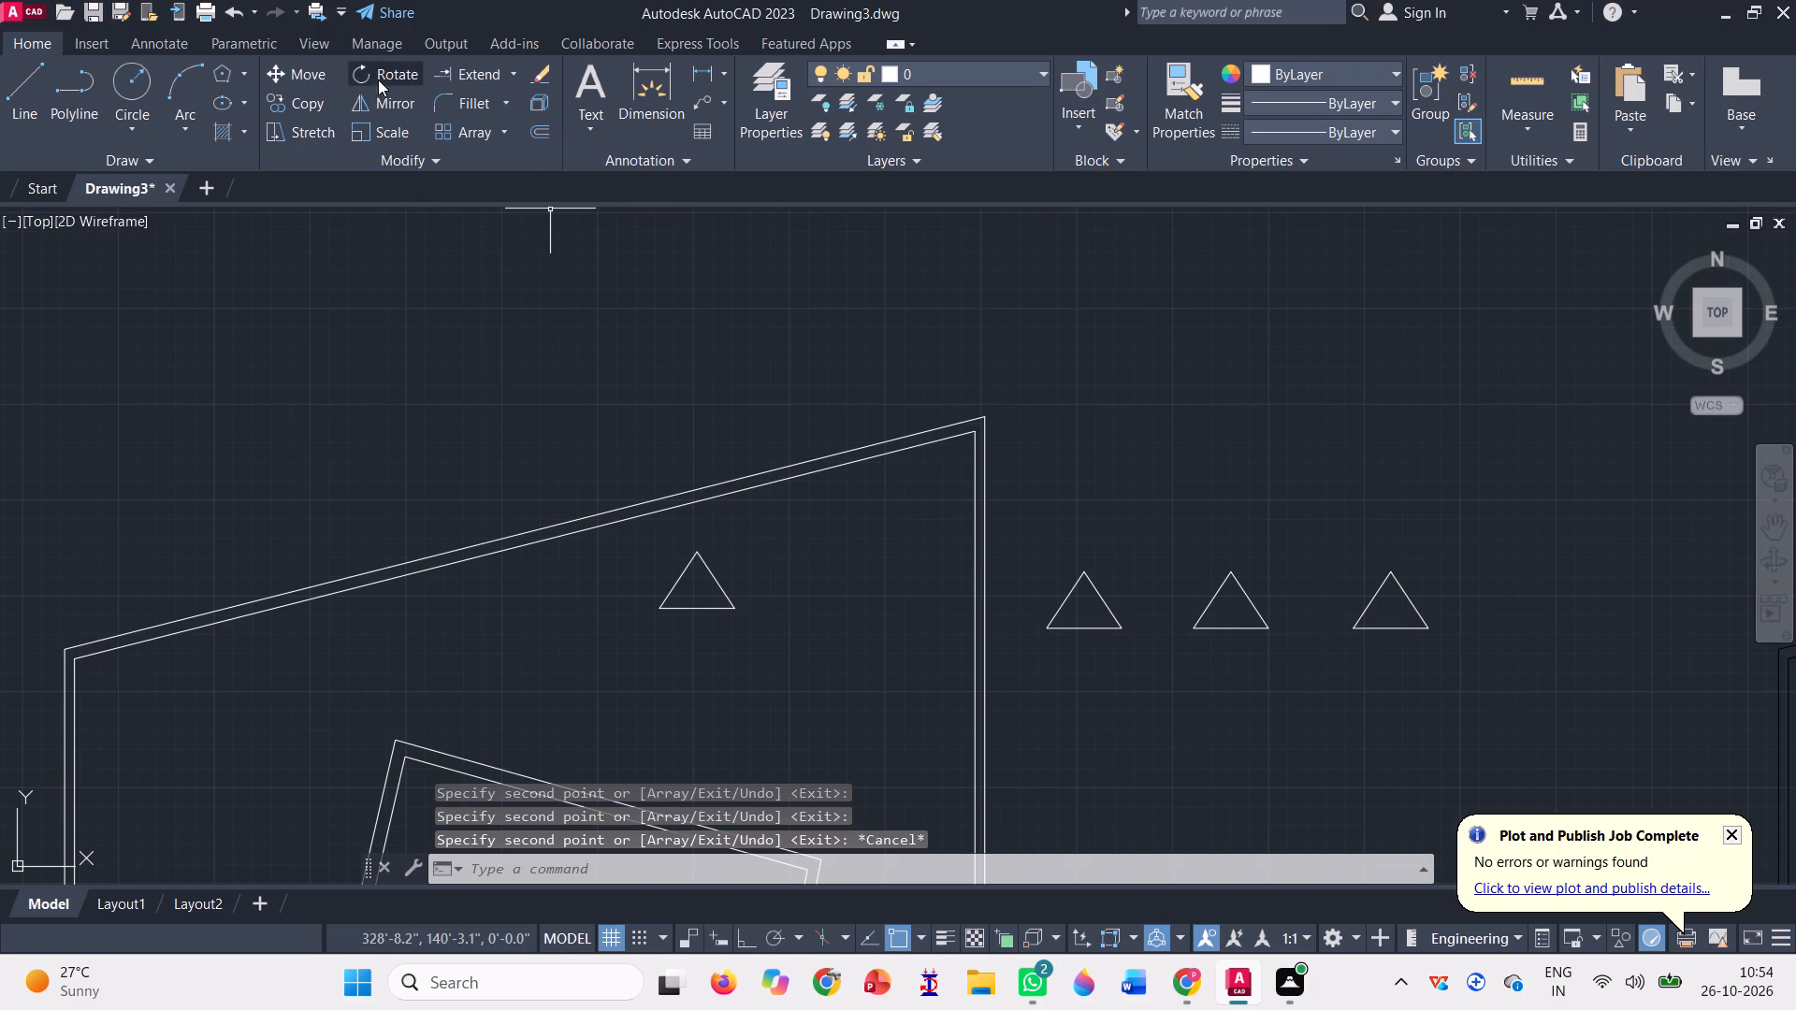
{"action": "left_click", "coordinate": [1081, 586]}
{"action": "left_click", "coordinate": [1075, 580]}
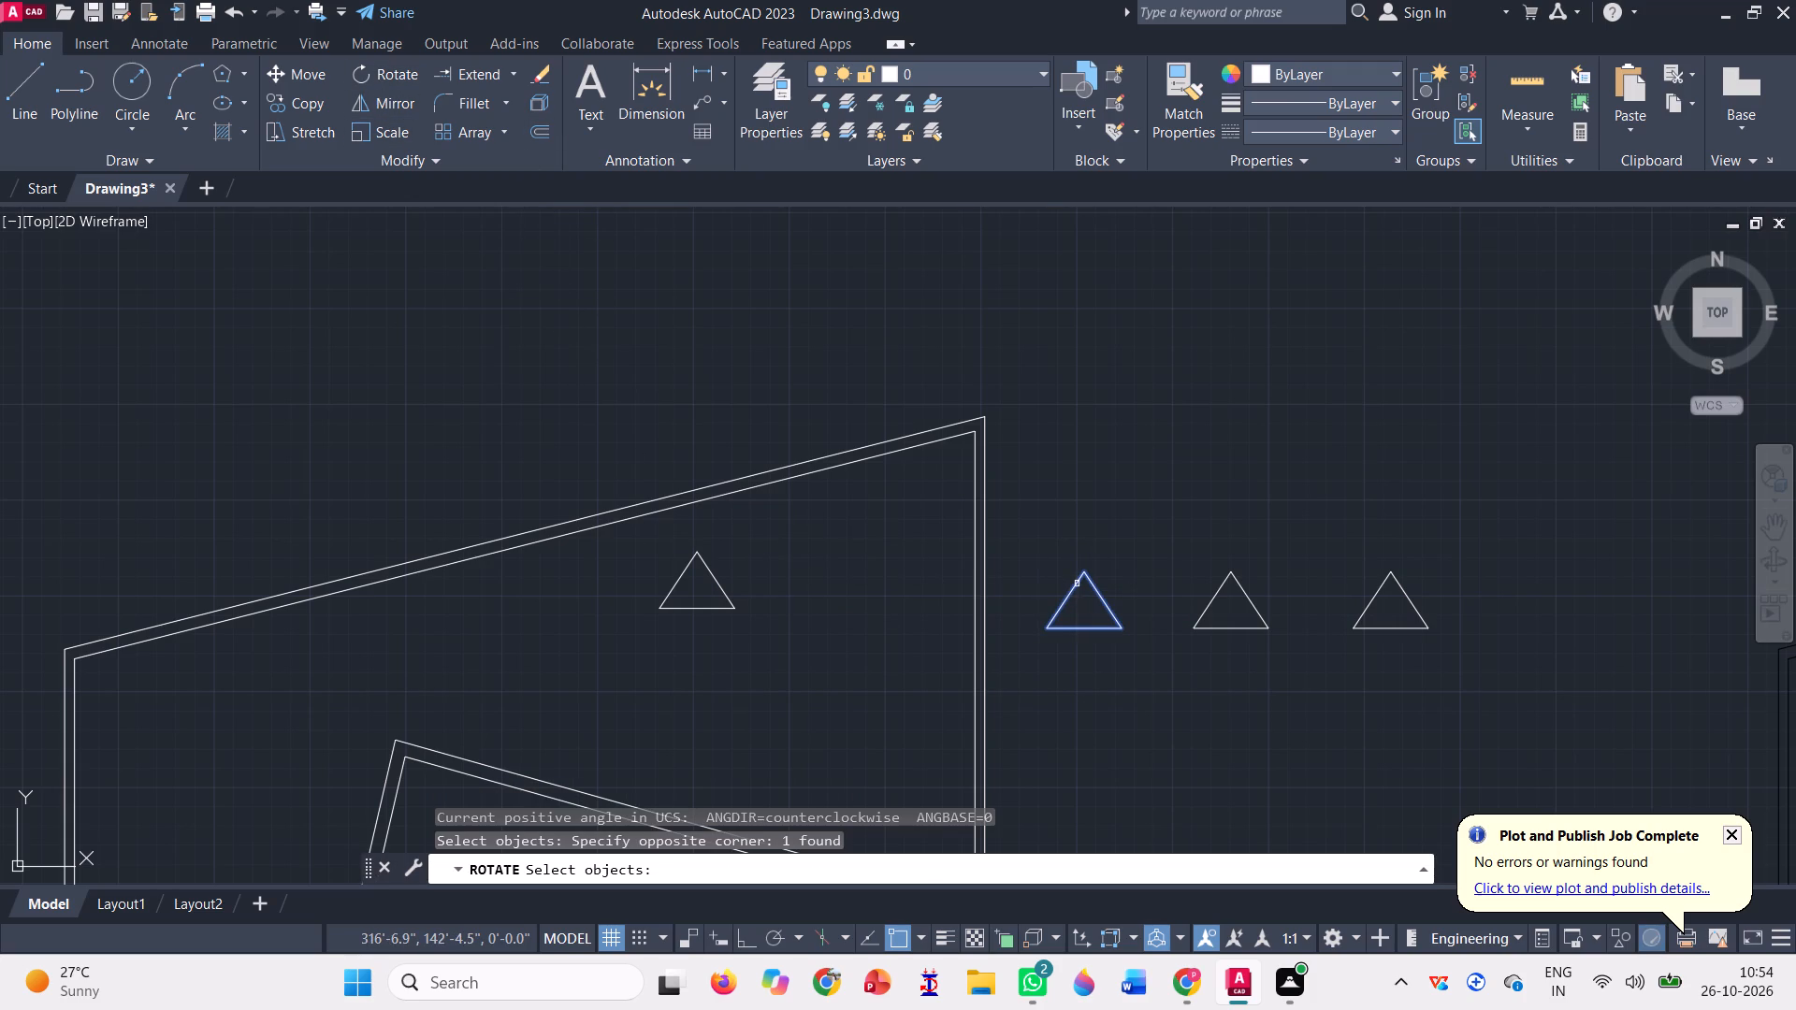
{"action": "key", "text": "space"}
{"action": "left_click", "coordinate": [1121, 629]}
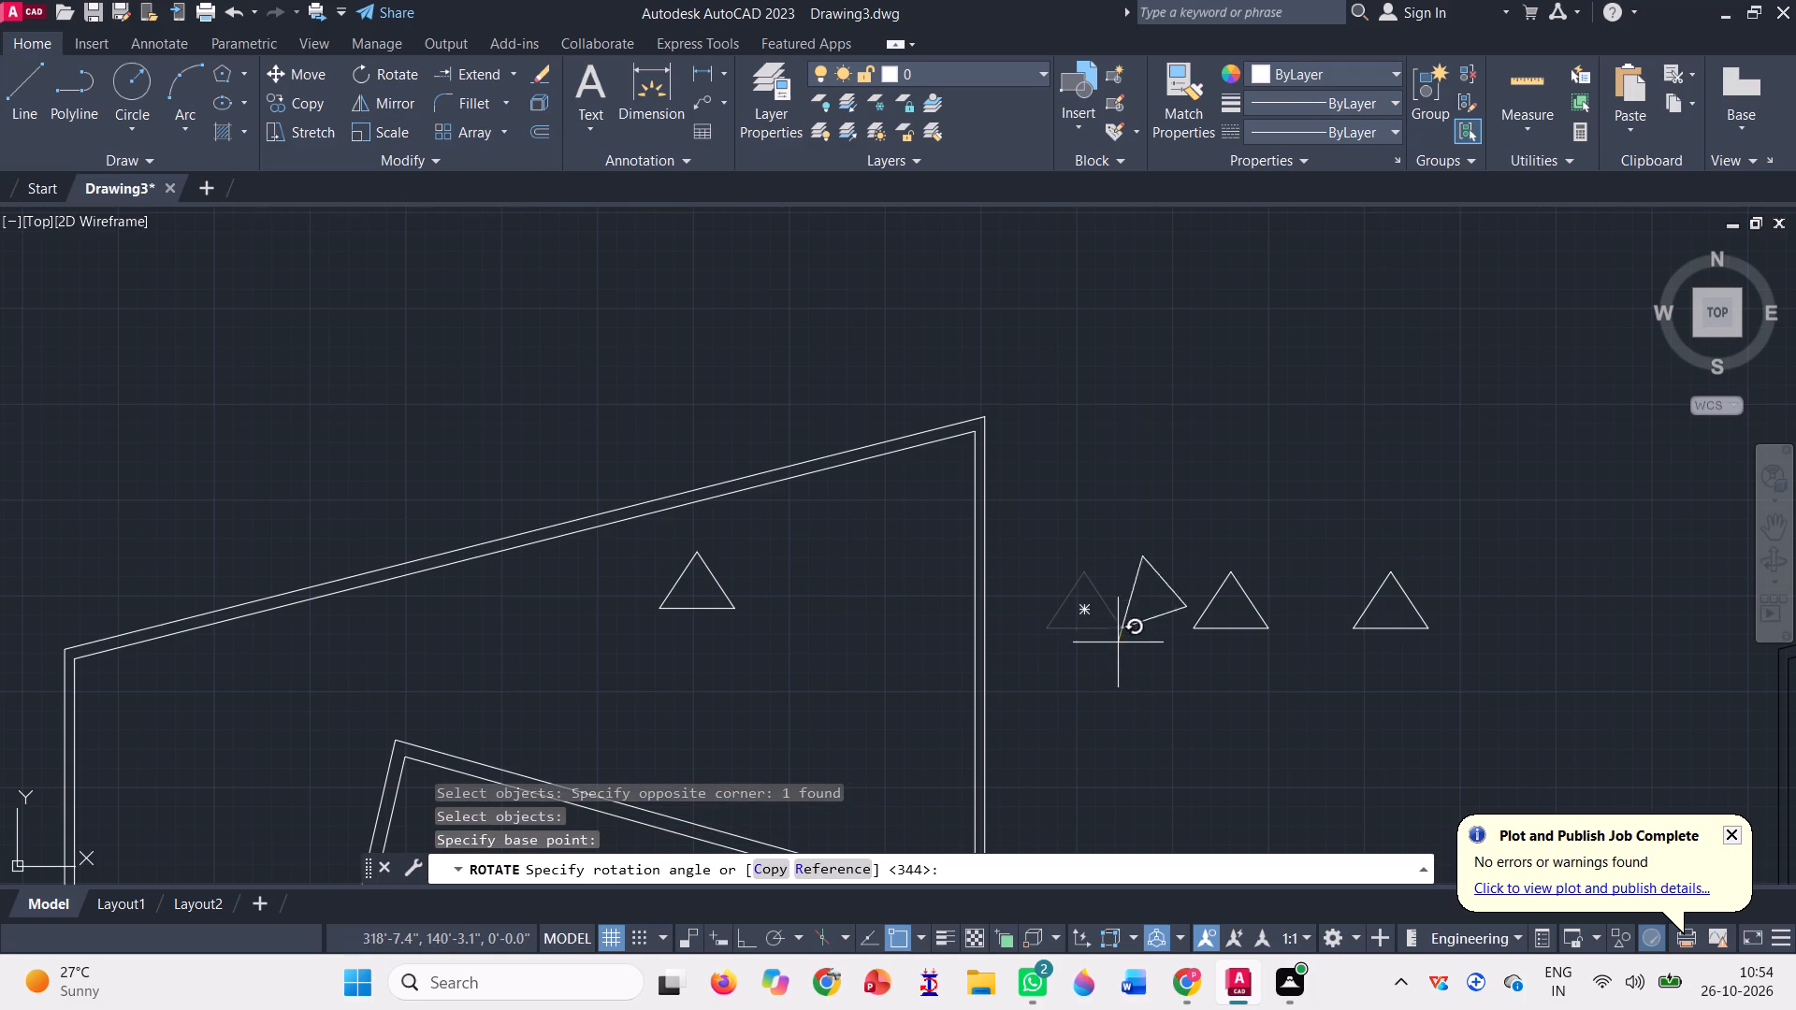
{"action": "key", "text": "F8"}
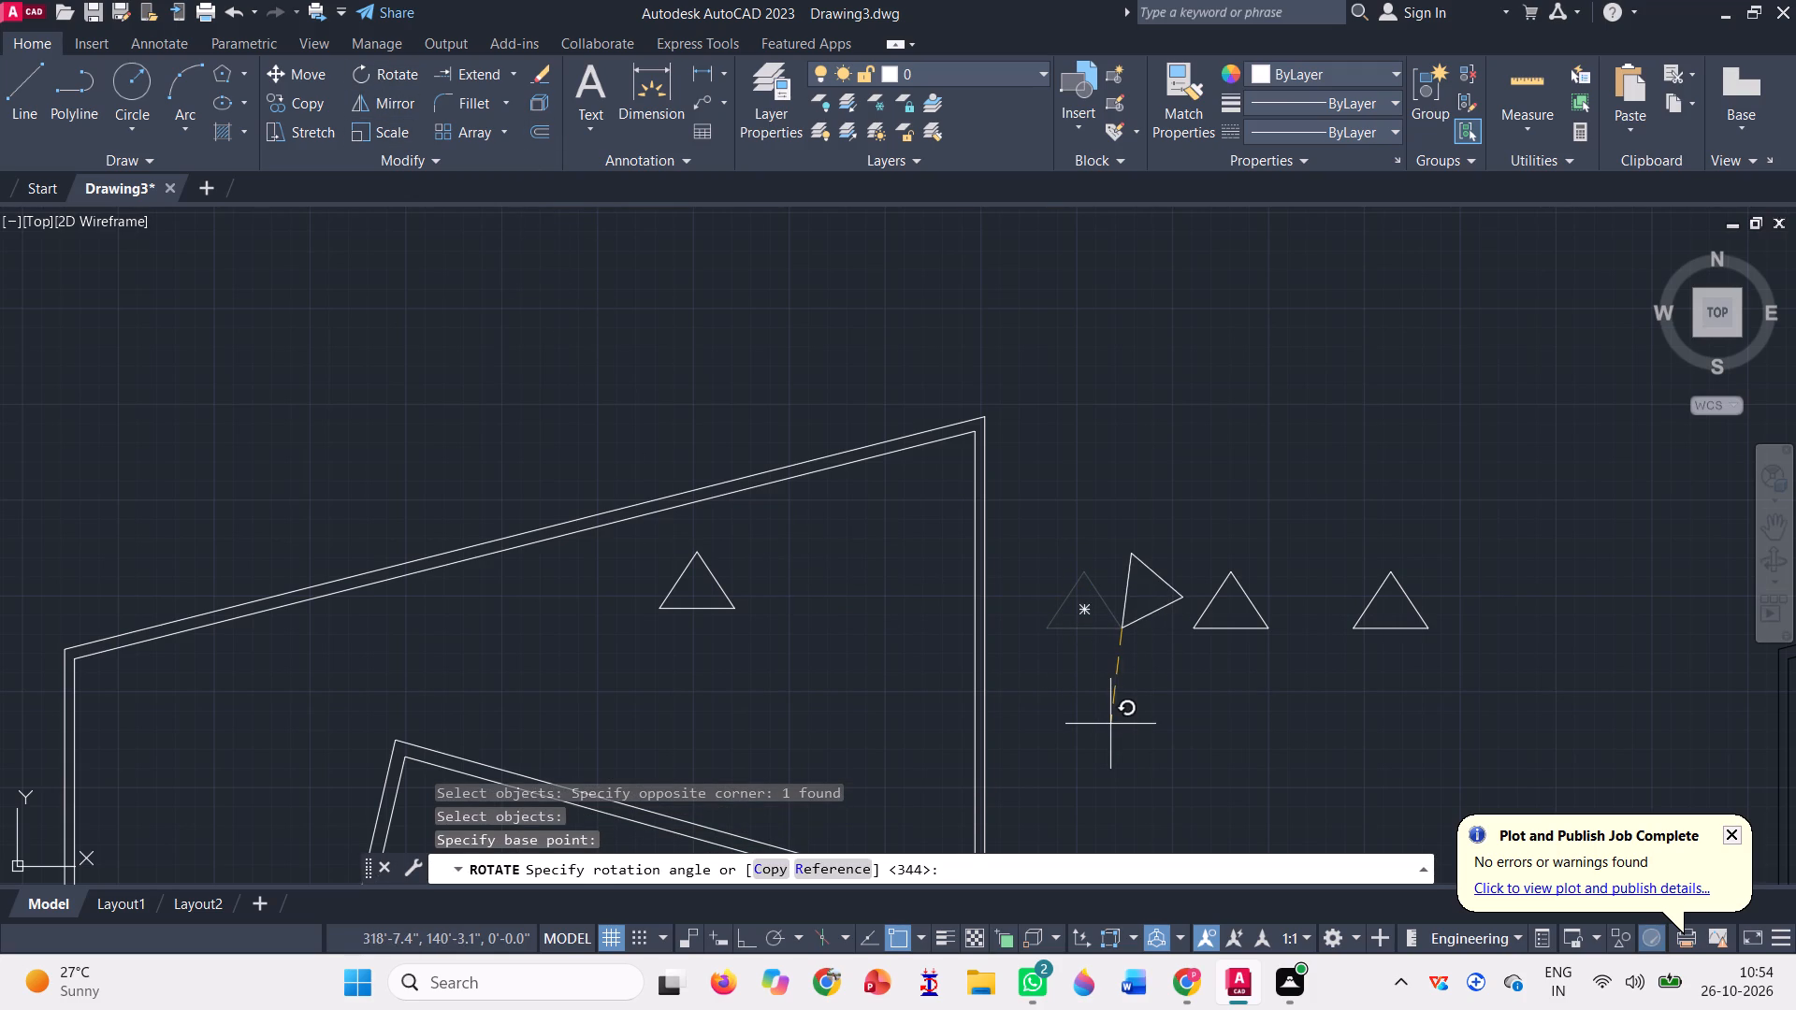
{"action": "left_click", "coordinate": [1114, 726]}
Rotate the middle triangle copy 180° about its southeast corner so it points south.
{"action": "left_click", "coordinate": [1208, 608]}
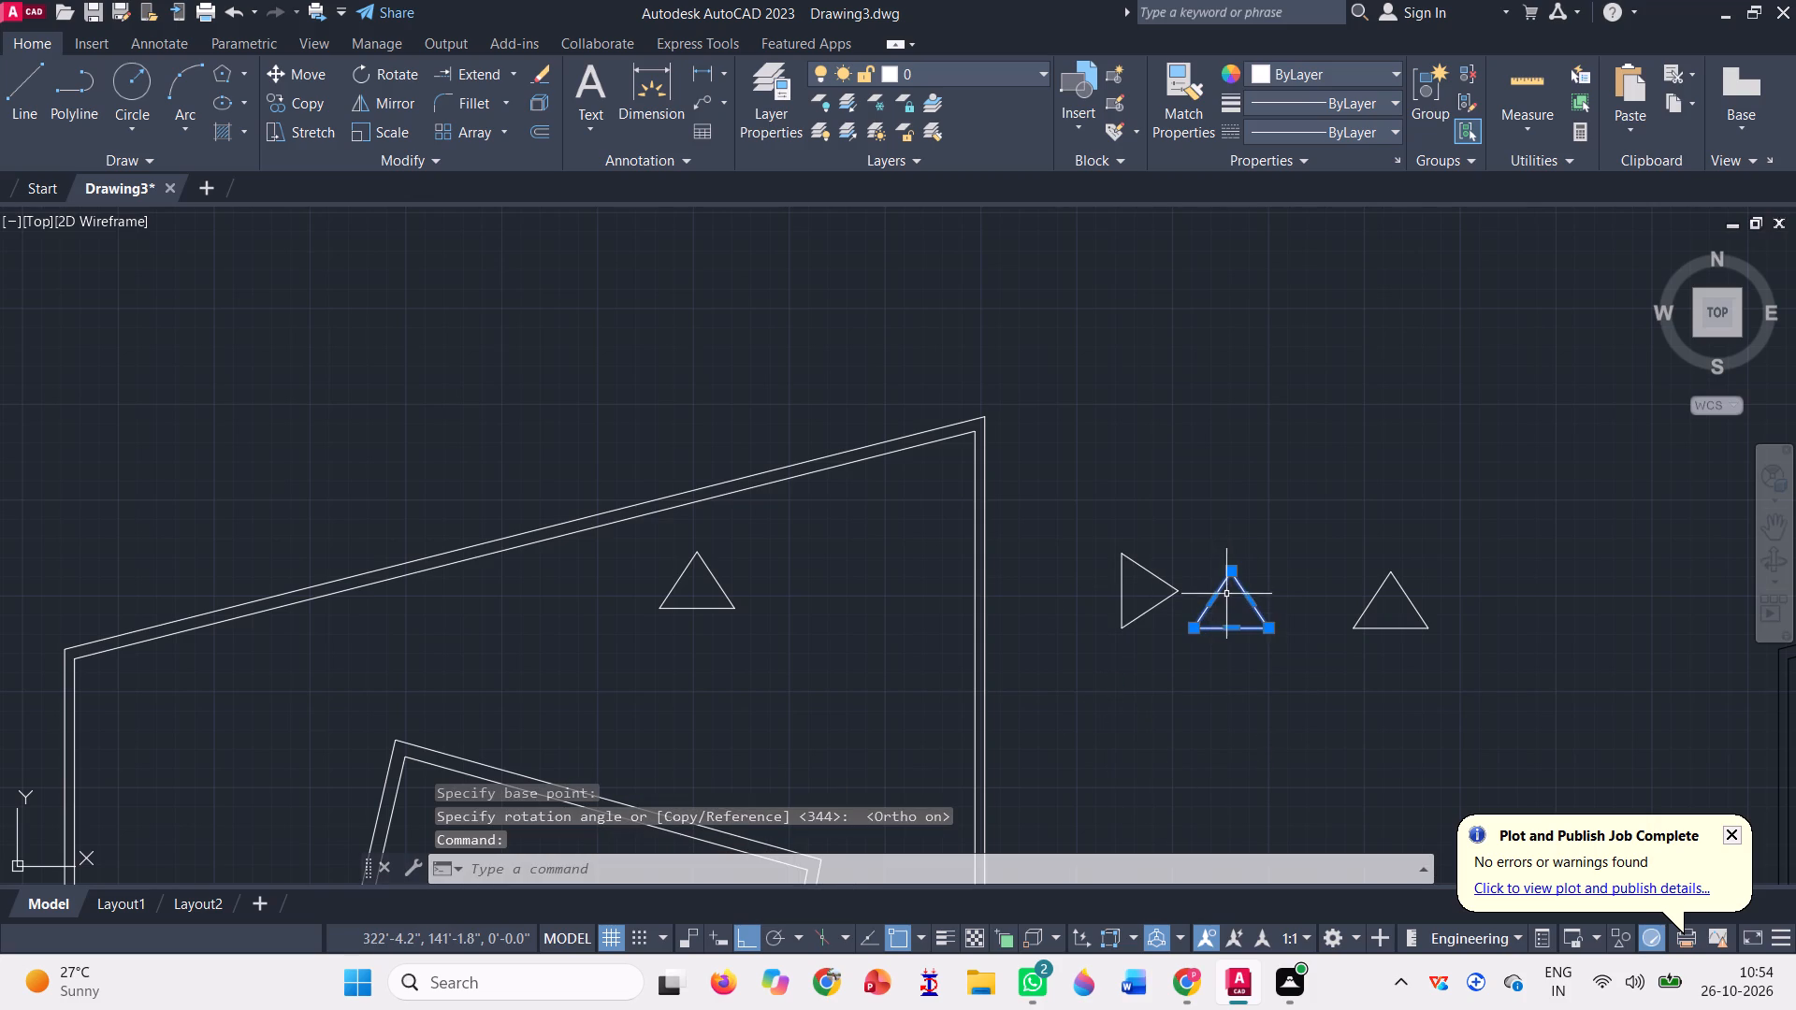
{"action": "left_click", "coordinate": [386, 74]}
{"action": "left_click", "coordinate": [1271, 628]}
{"action": "left_click", "coordinate": [1145, 642]}
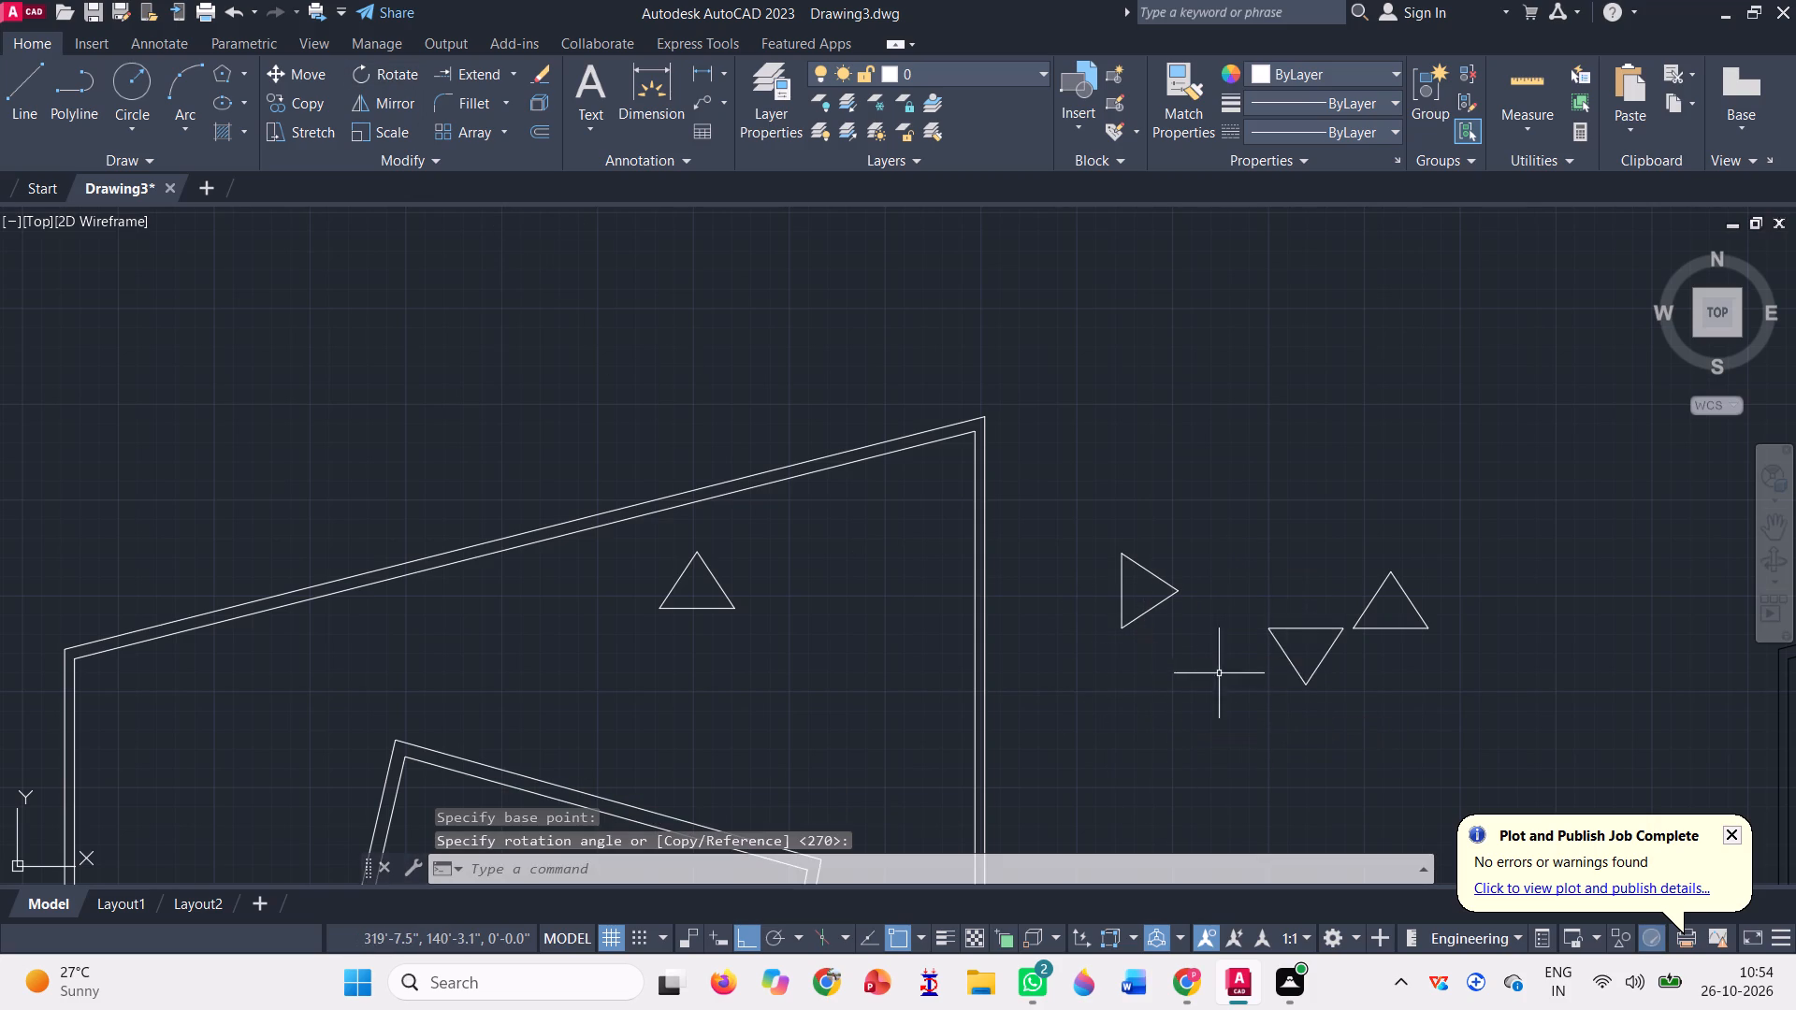
Rotate the easternmost triangle copy 90° about its southeast corner so it points west.
{"action": "left_click", "coordinate": [1443, 648]}
{"action": "left_click", "coordinate": [1390, 570]}
{"action": "key", "text": "space"}
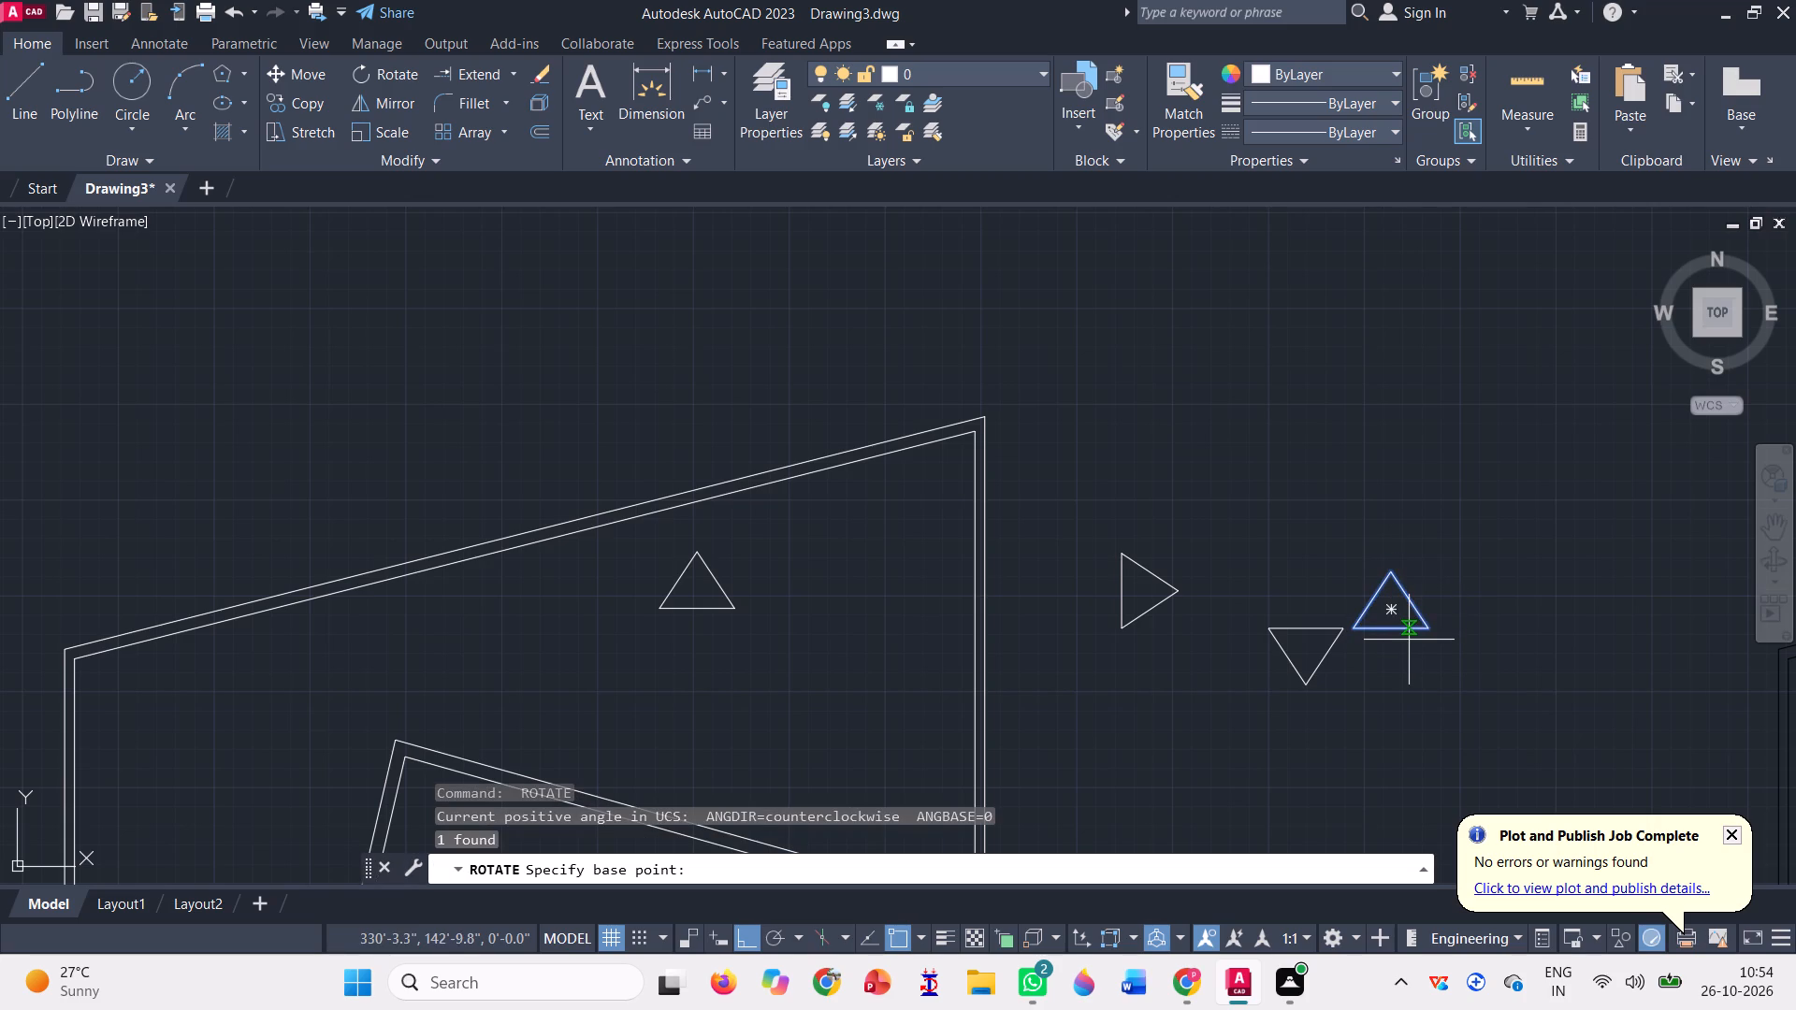
{"action": "left_click", "coordinate": [1427, 625]}
{"action": "left_click", "coordinate": [1433, 494]}
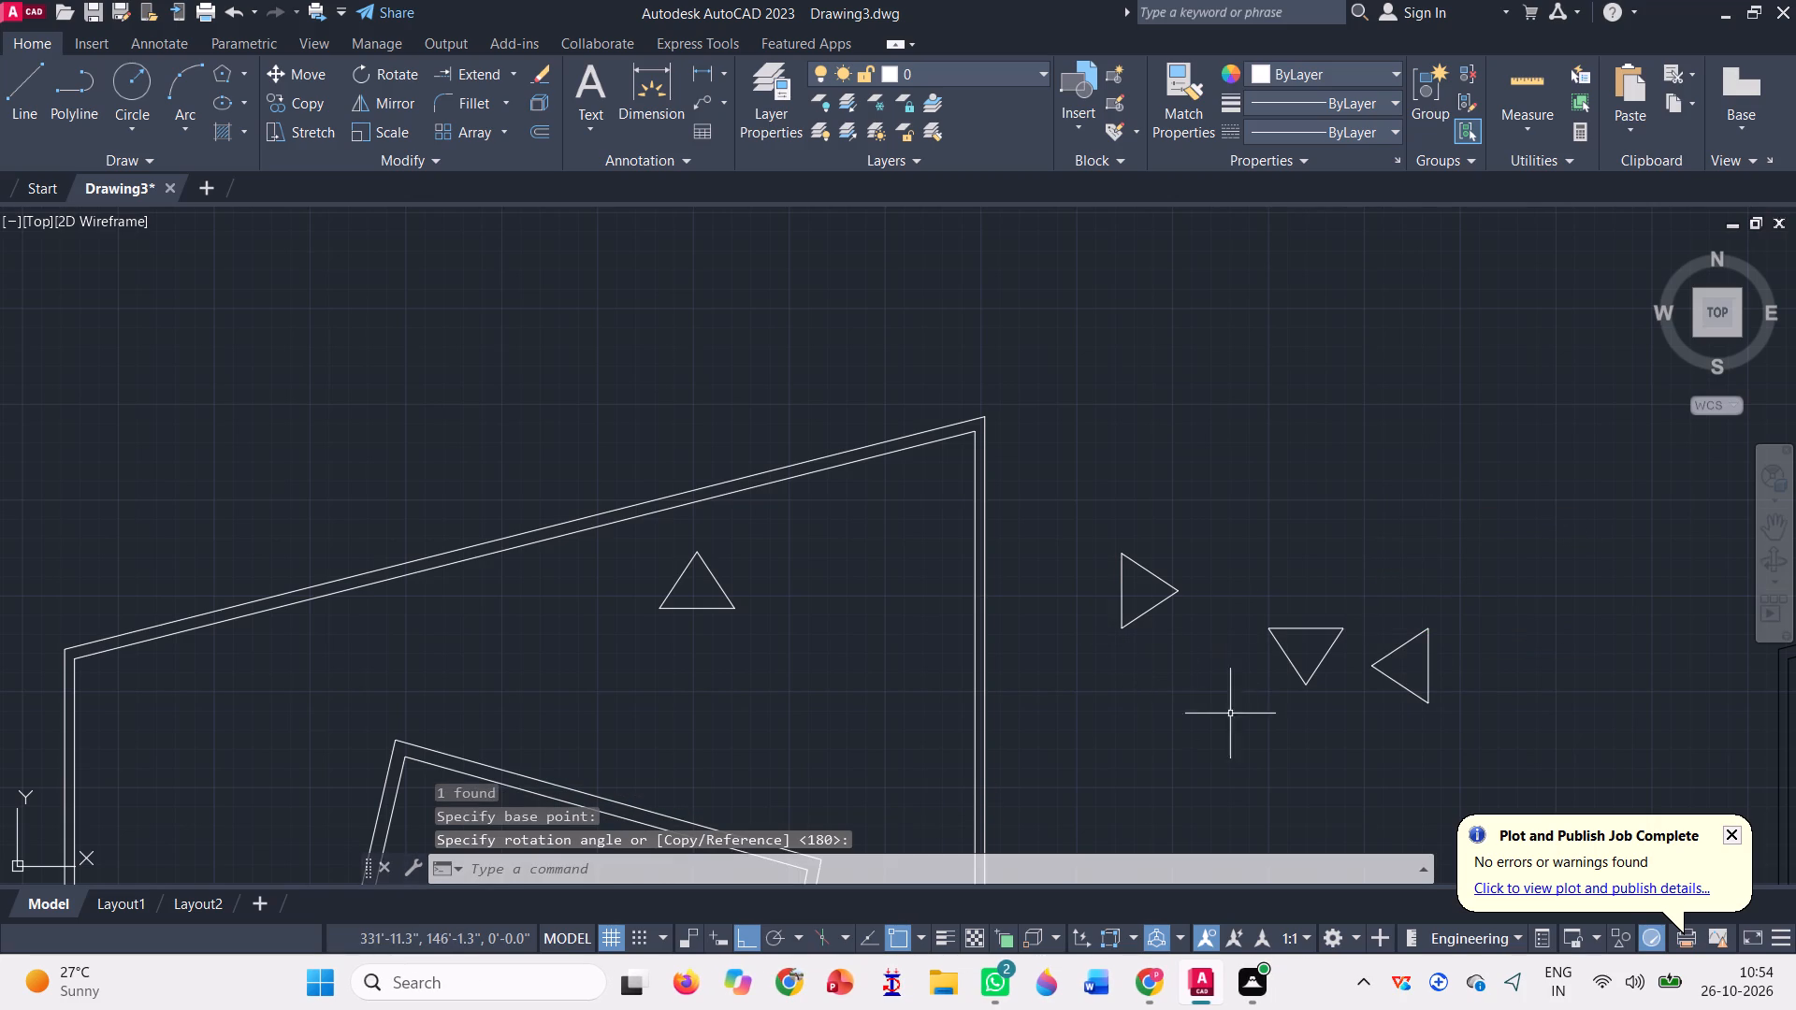
Copy the south-pointing triangle from its northwest corner to just below the north-pointing triangle inside the middle layout.
{"action": "left_click", "coordinate": [1337, 674]}
{"action": "left_click", "coordinate": [1275, 618]}
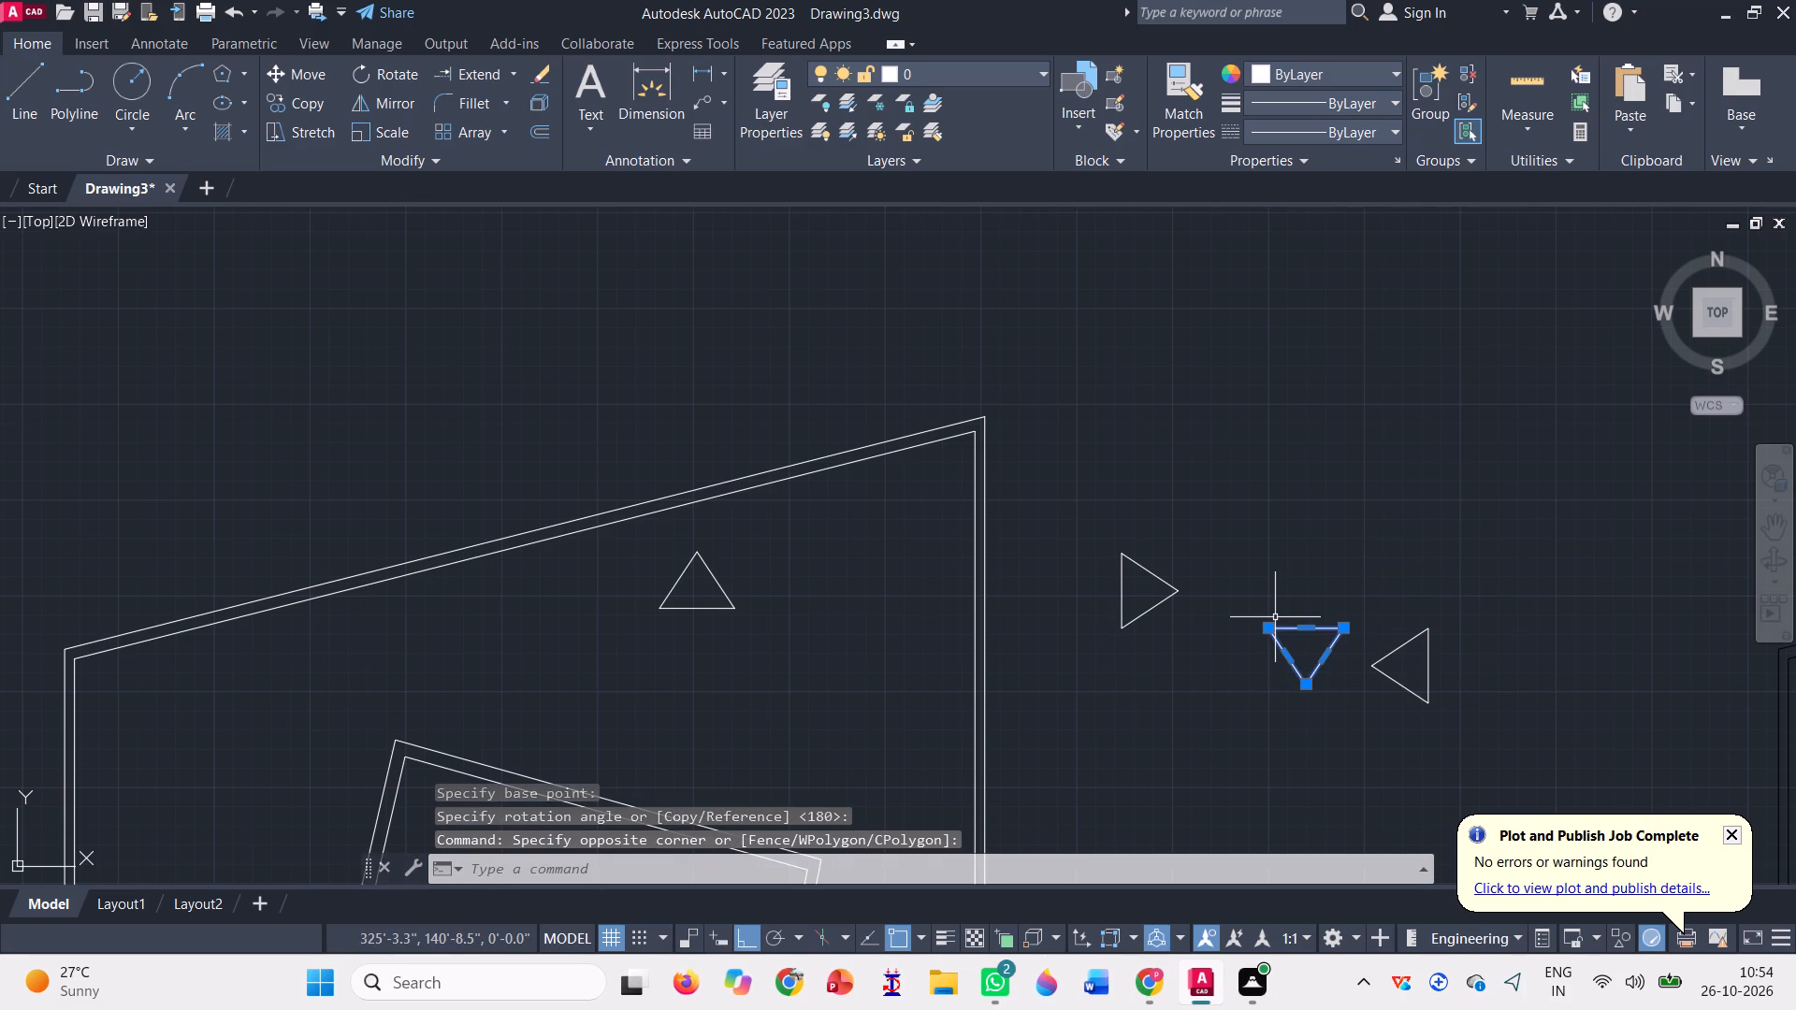
{"action": "type", "text": "co"}
{"action": "key", "text": "space"}
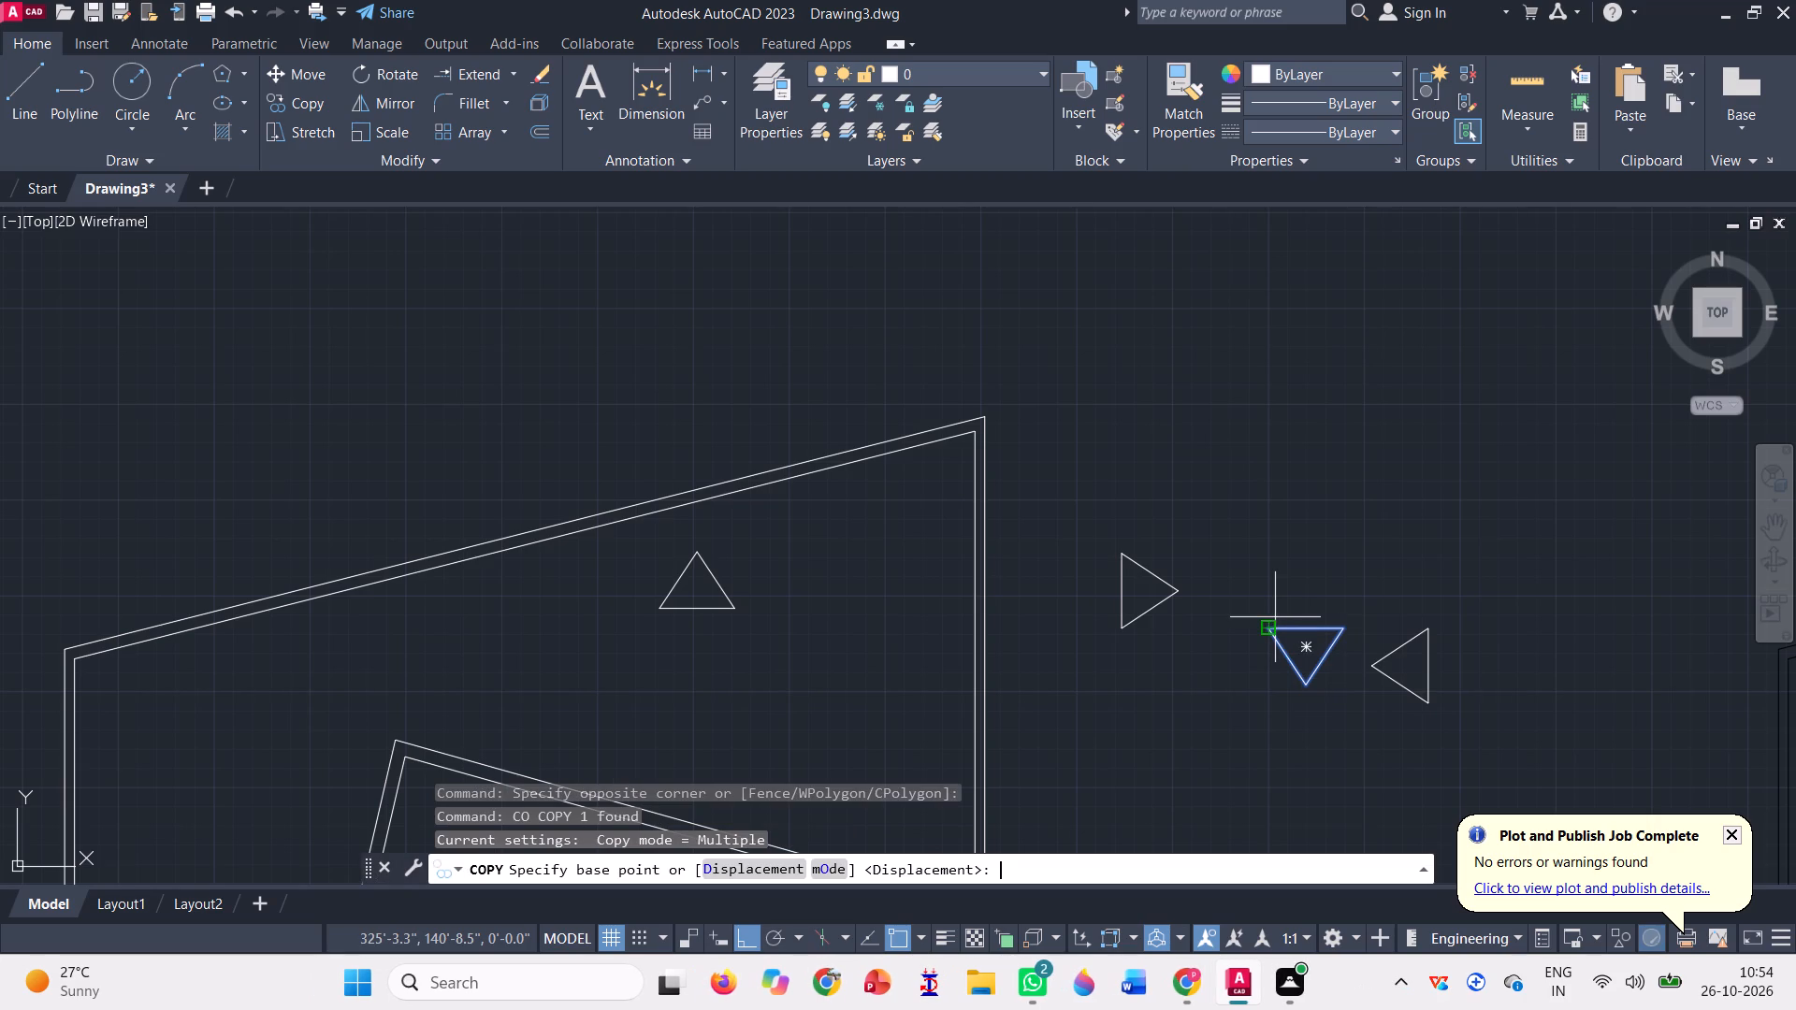
{"action": "left_click", "coordinate": [1261, 626]}
{"action": "scroll", "coordinate": [651, 606], "scroll_direction": "up", "scroll_amount": 2}
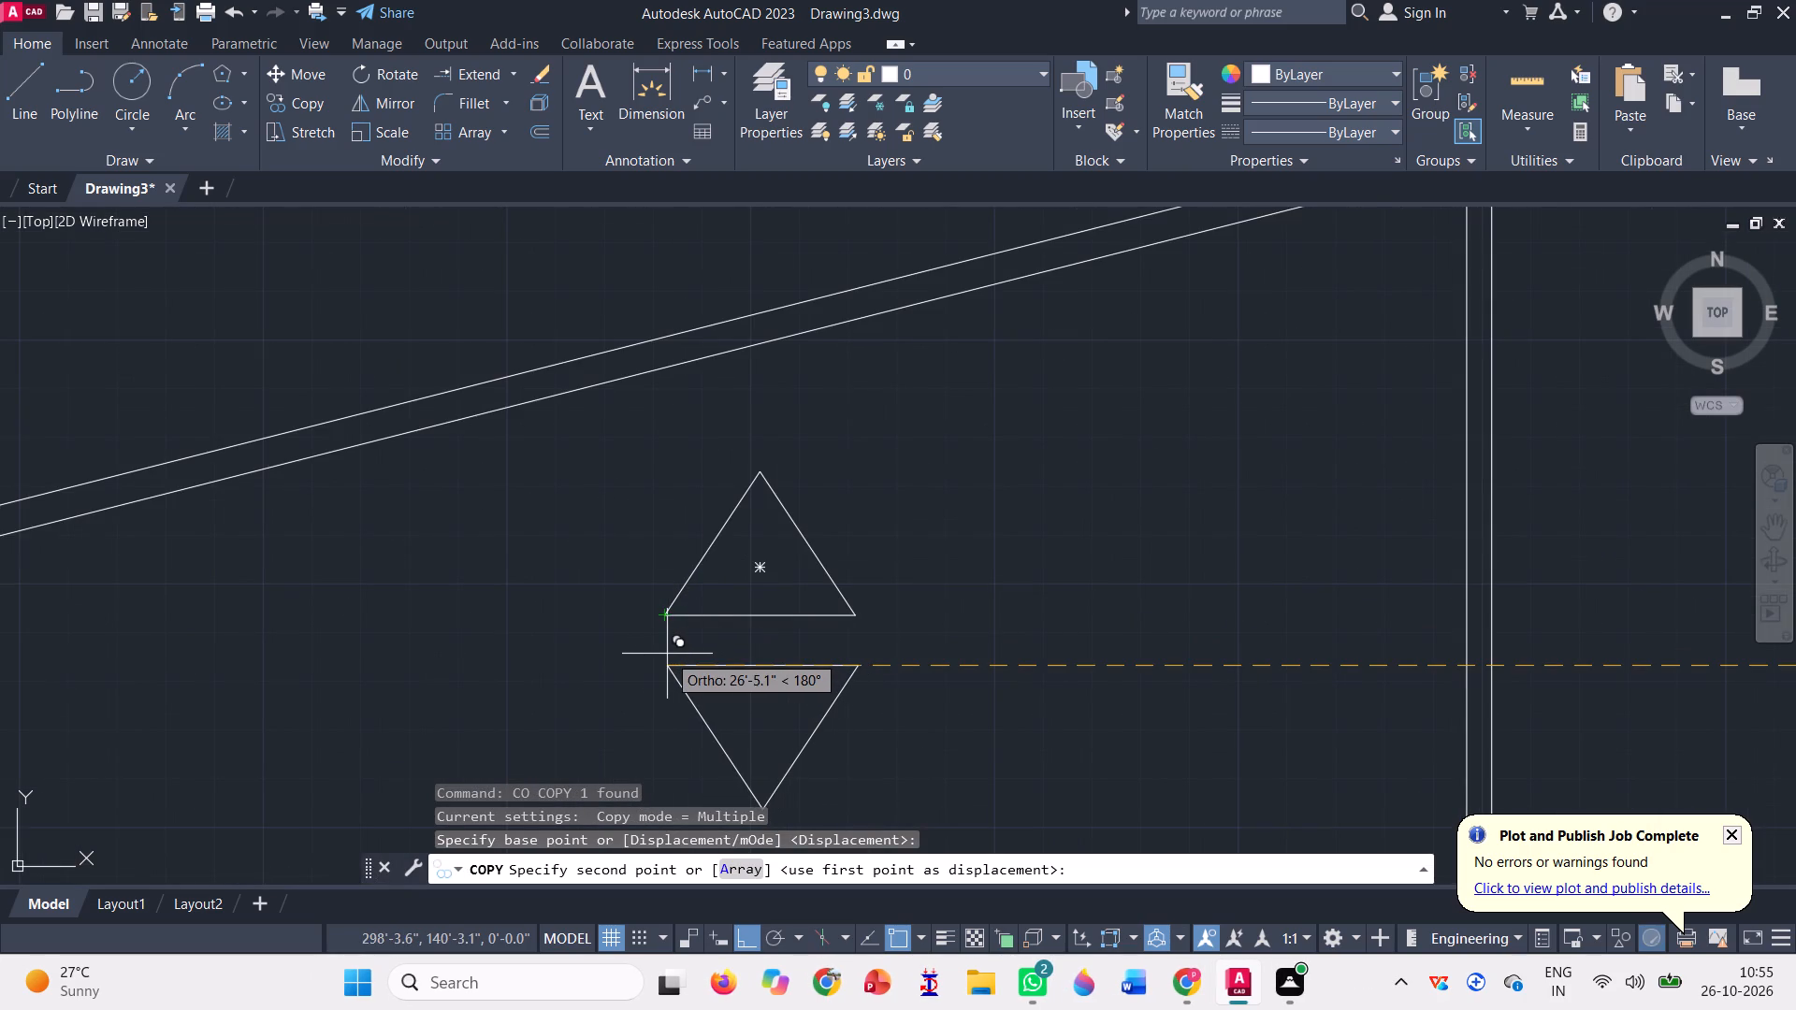
{"action": "left_click", "coordinate": [662, 639]}
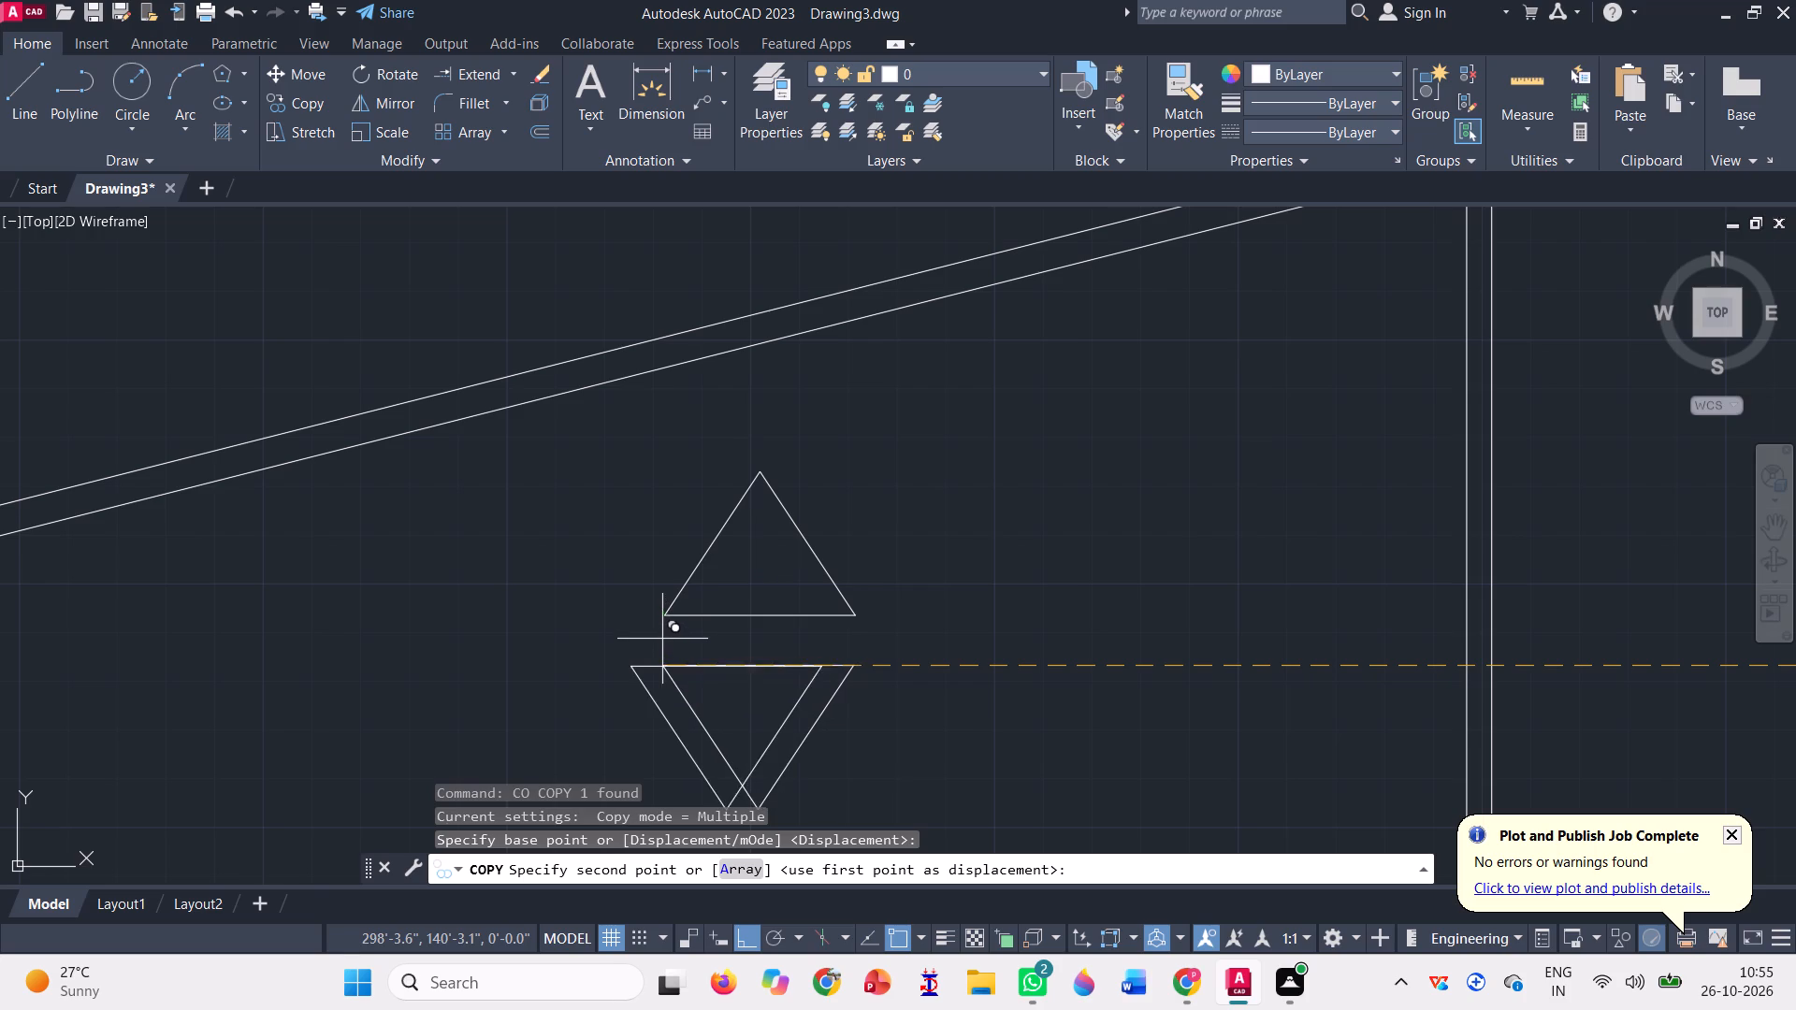
{"action": "key", "text": "Escape"}
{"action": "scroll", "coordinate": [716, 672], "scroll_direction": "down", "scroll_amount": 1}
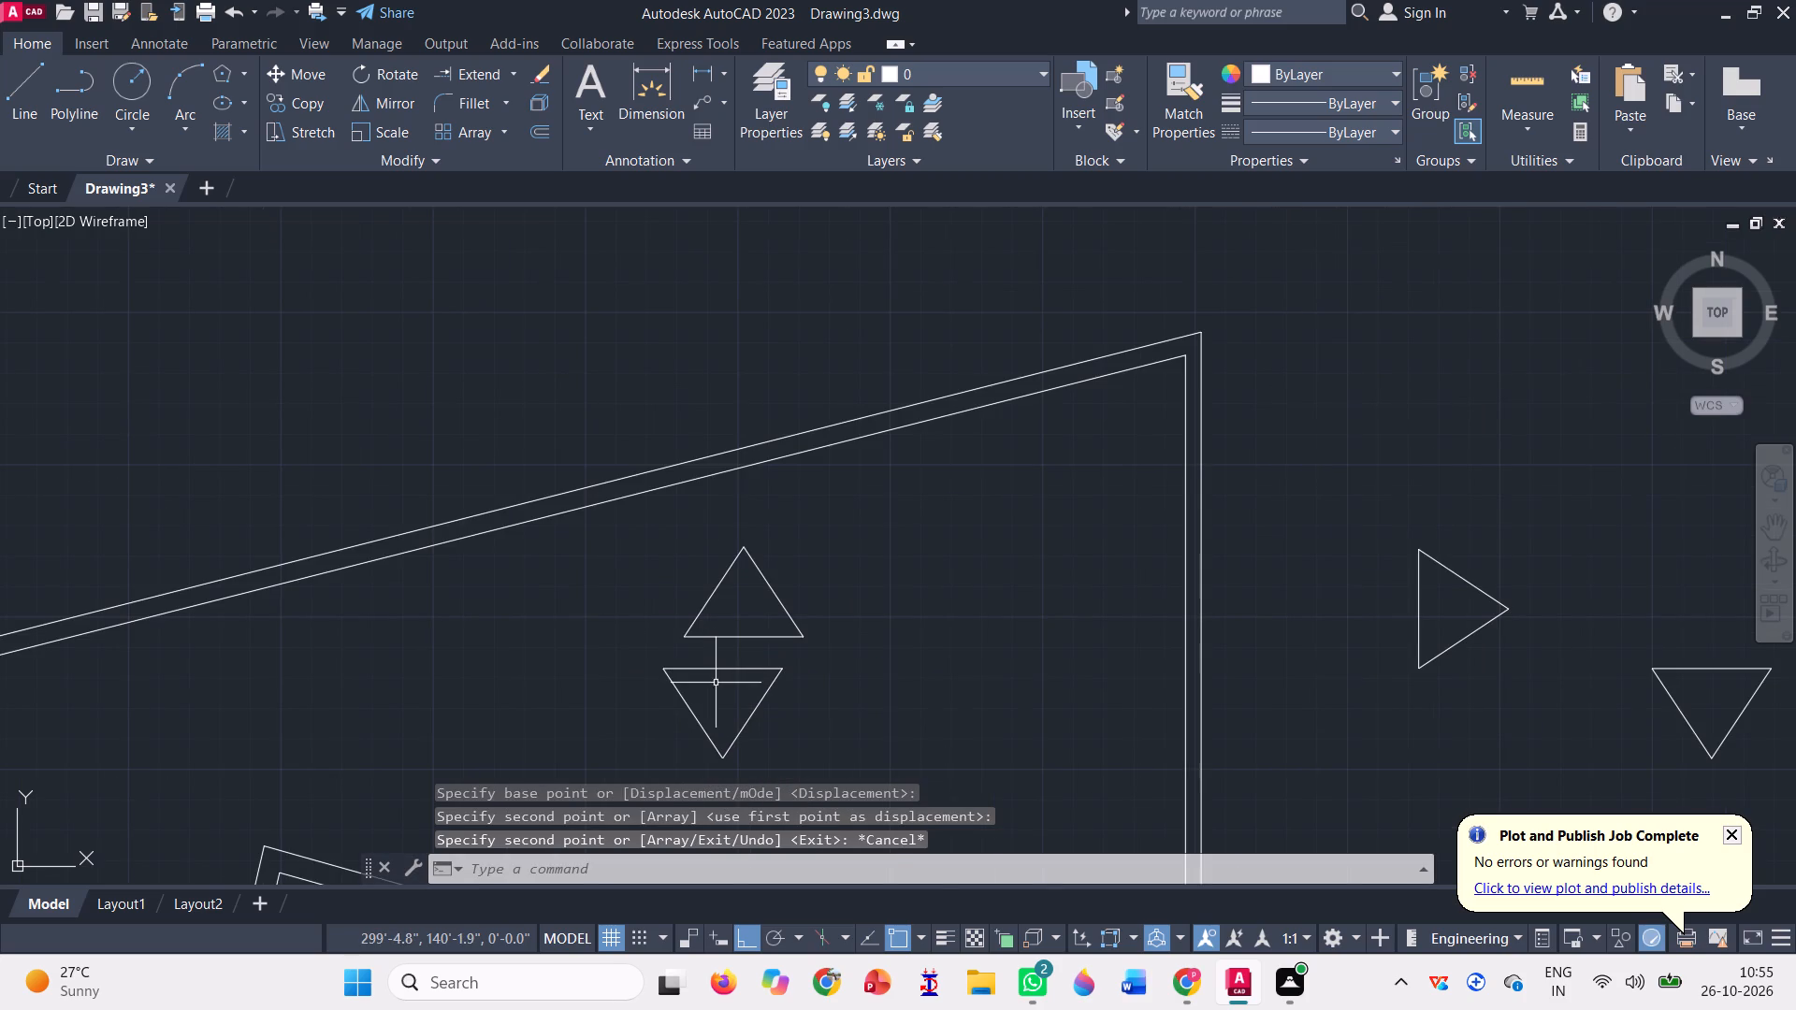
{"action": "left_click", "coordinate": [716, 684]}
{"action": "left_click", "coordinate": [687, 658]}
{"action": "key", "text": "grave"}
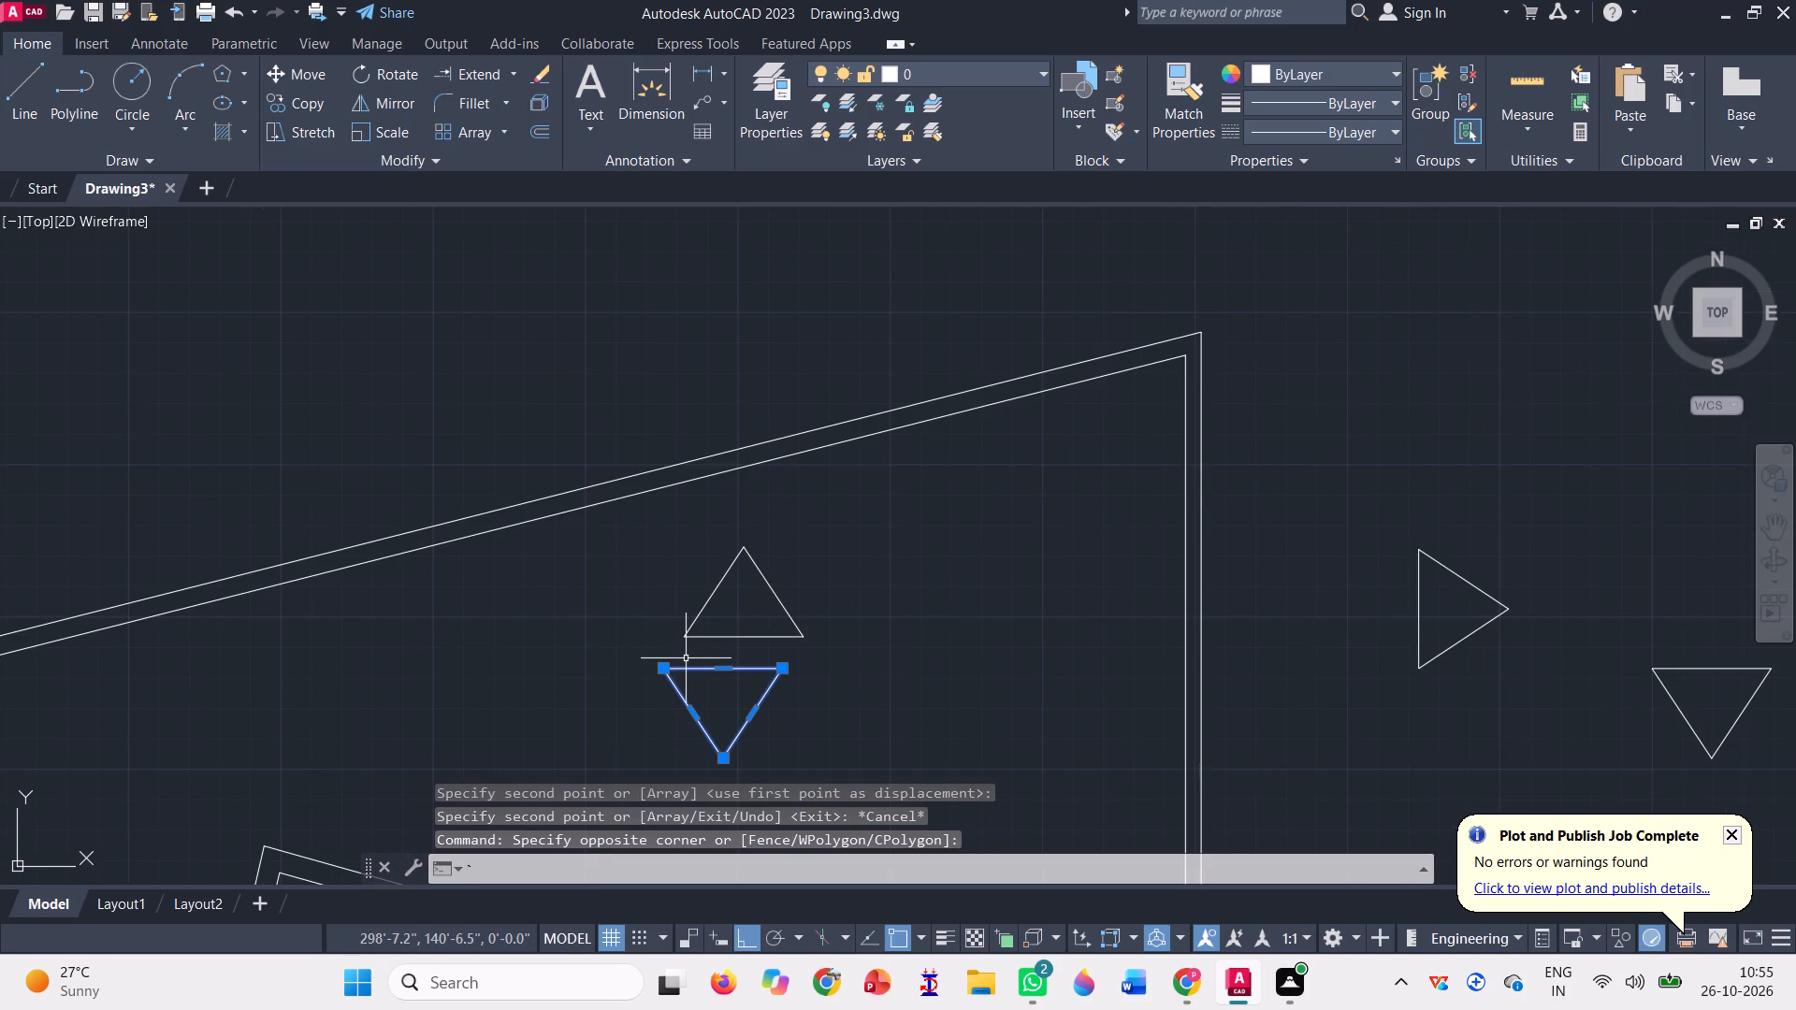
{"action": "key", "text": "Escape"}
Draw a vertical guide line southward from the north-pointing triangle's southwest corner, past the south-pointing triangle below it.
{"action": "key", "text": "l"}
{"action": "key", "text": "Return"}
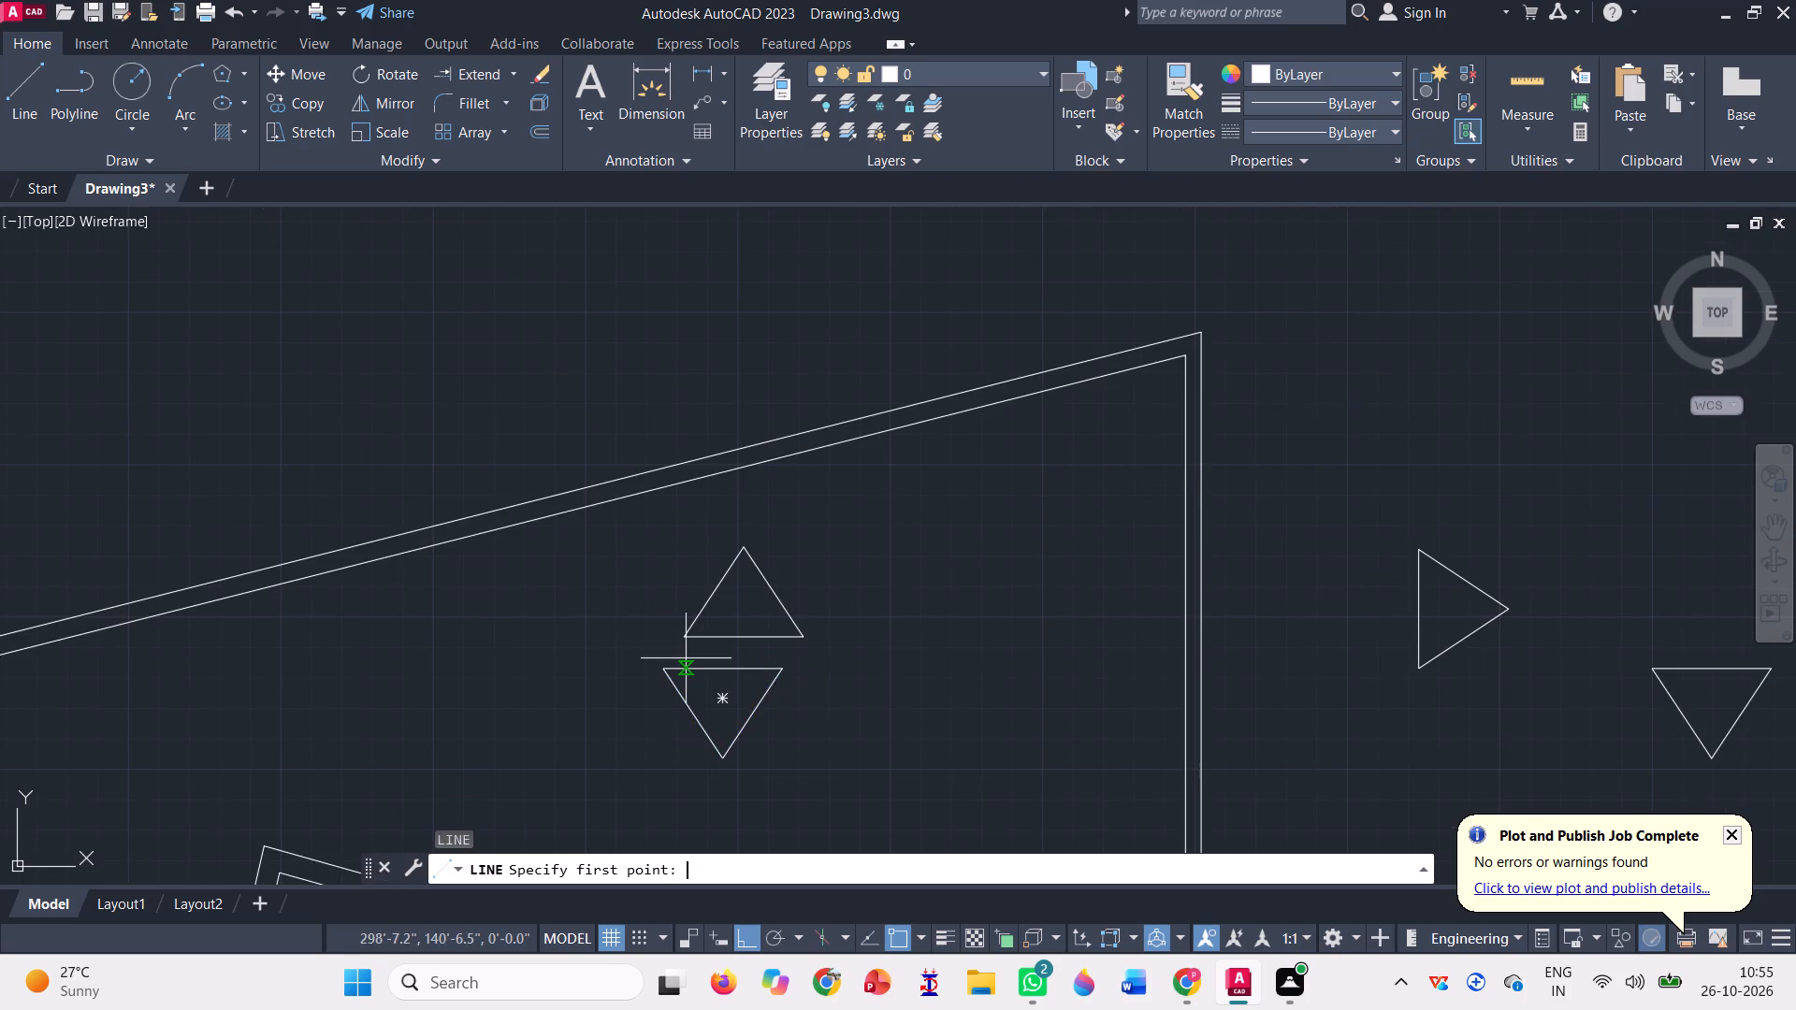
{"action": "scroll", "coordinate": [672, 671], "scroll_direction": "up", "scroll_amount": 2}
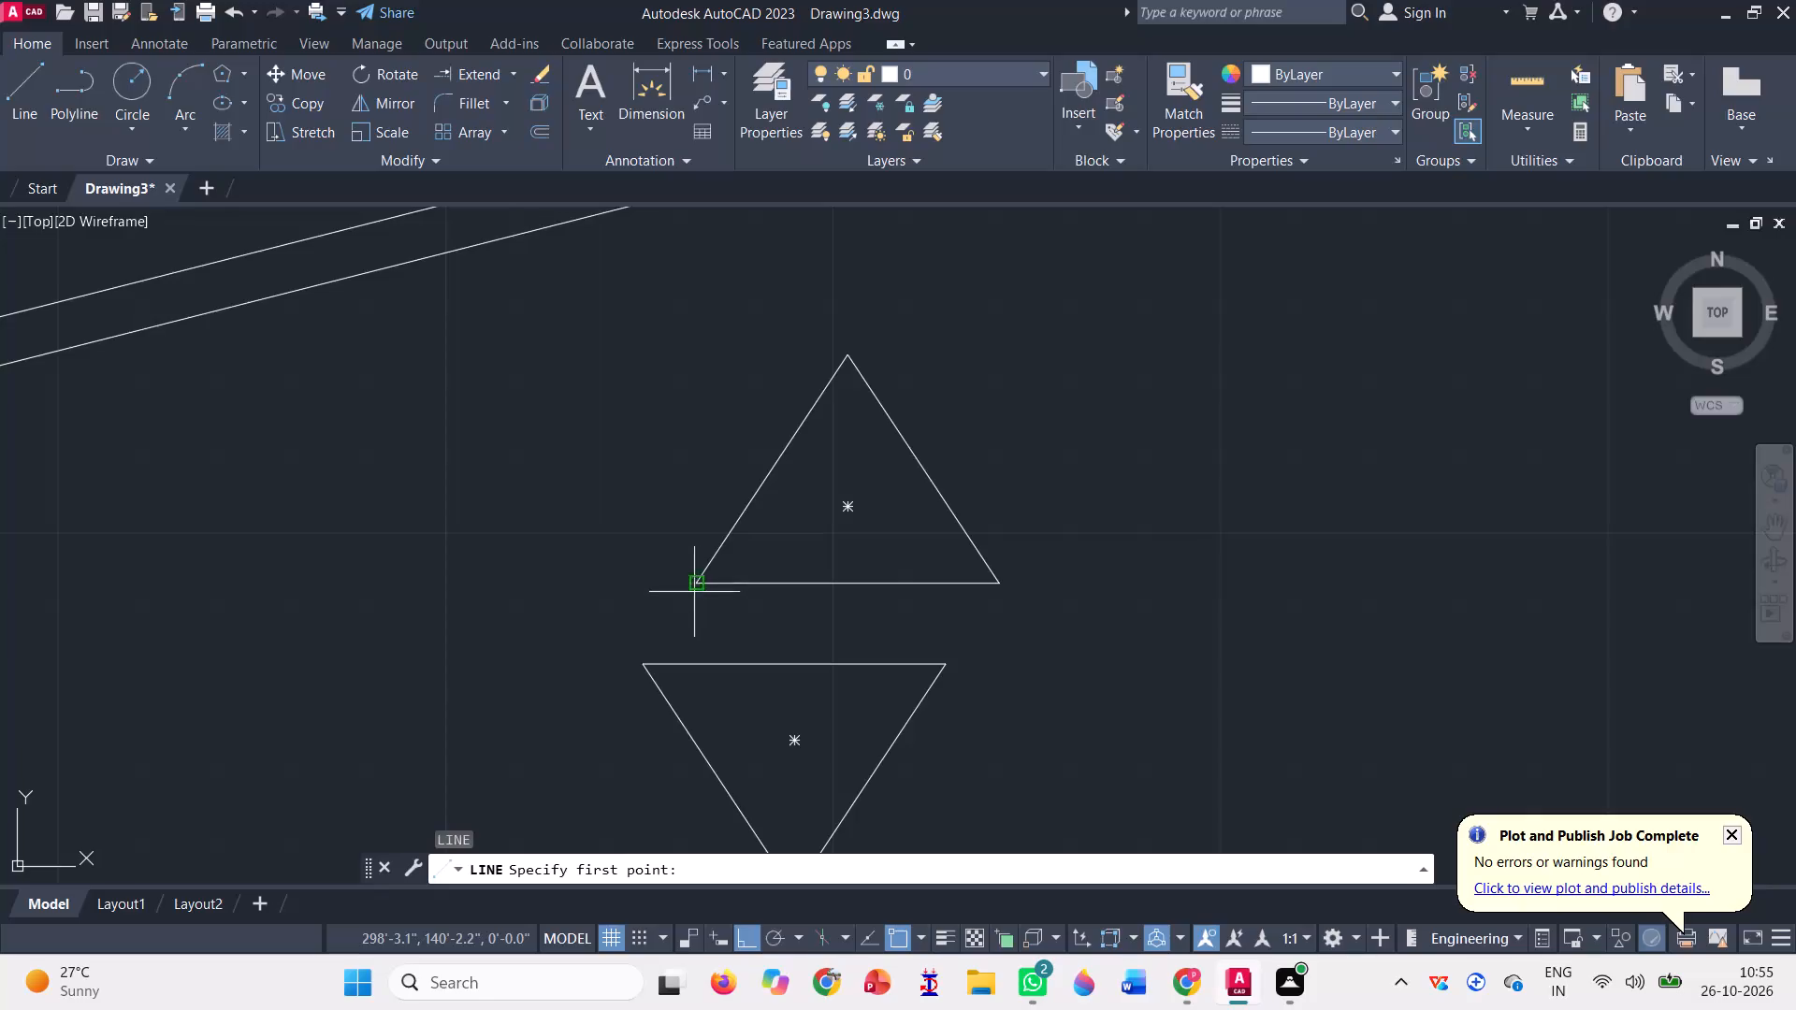
{"action": "left_click", "coordinate": [700, 585]}
{"action": "scroll", "coordinate": [664, 542], "scroll_direction": "down", "scroll_amount": 2}
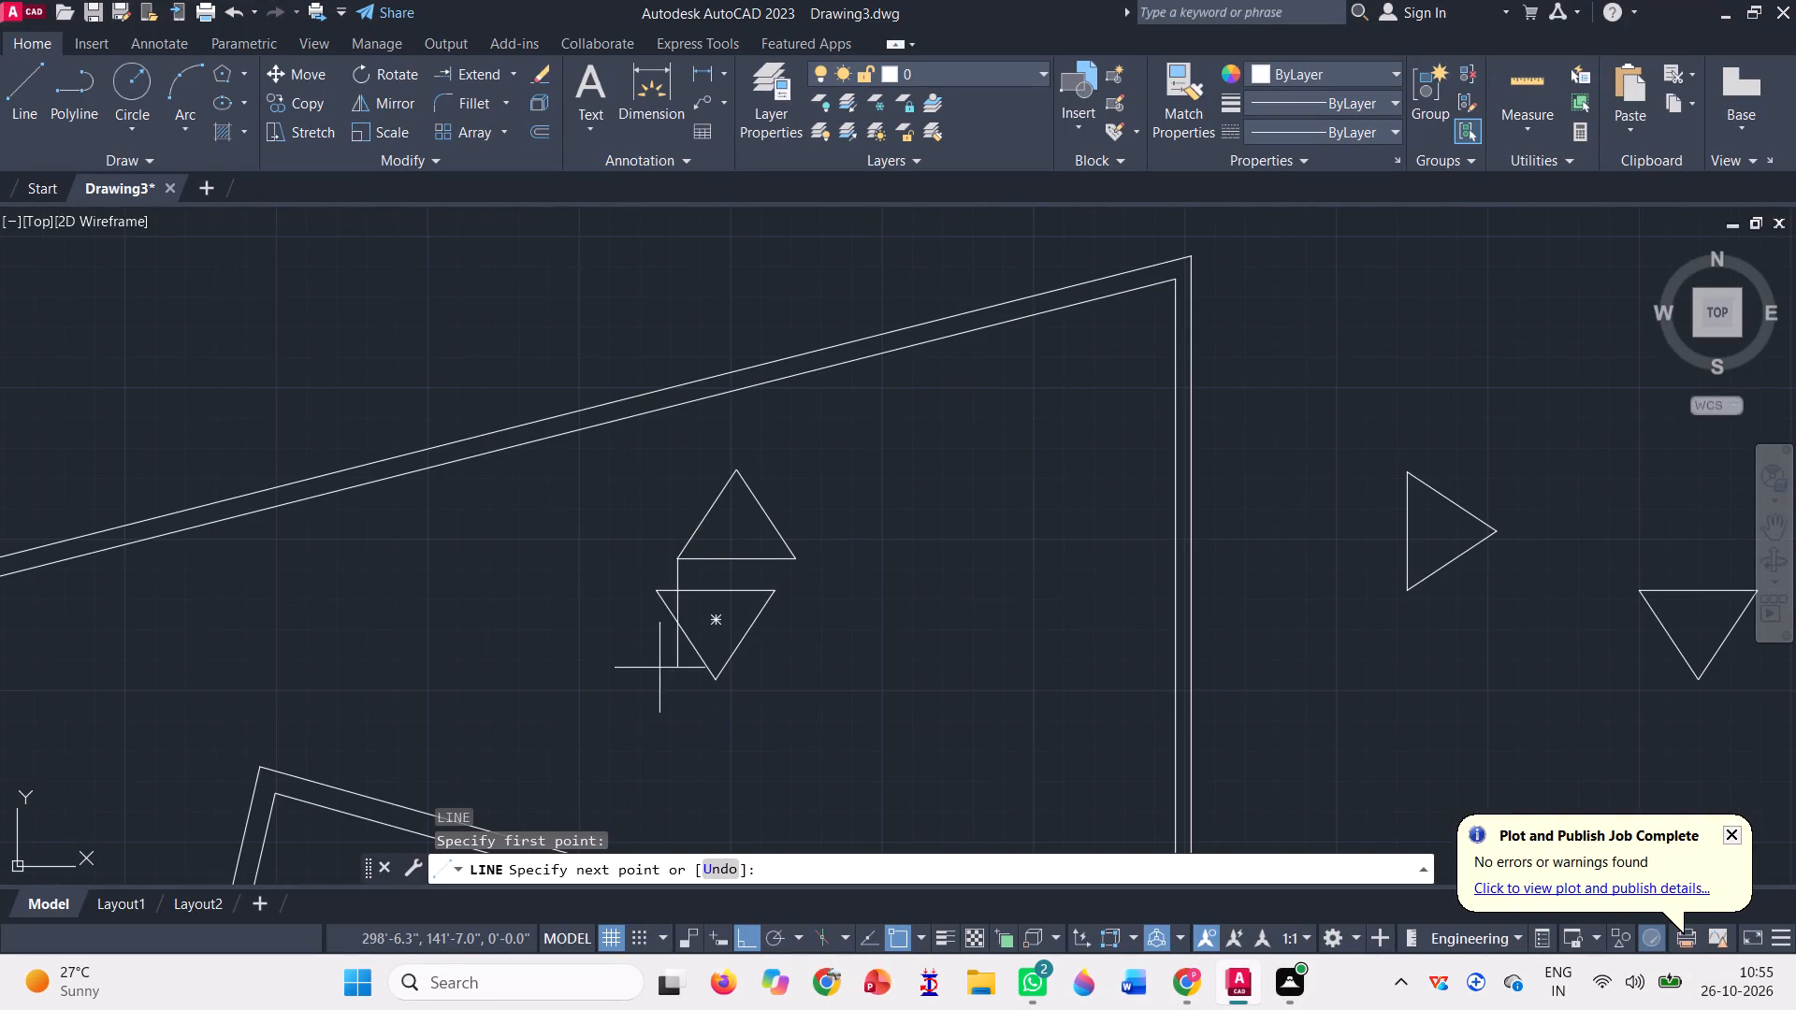
{"action": "left_click", "coordinate": [668, 736]}
{"action": "key", "text": "space"}
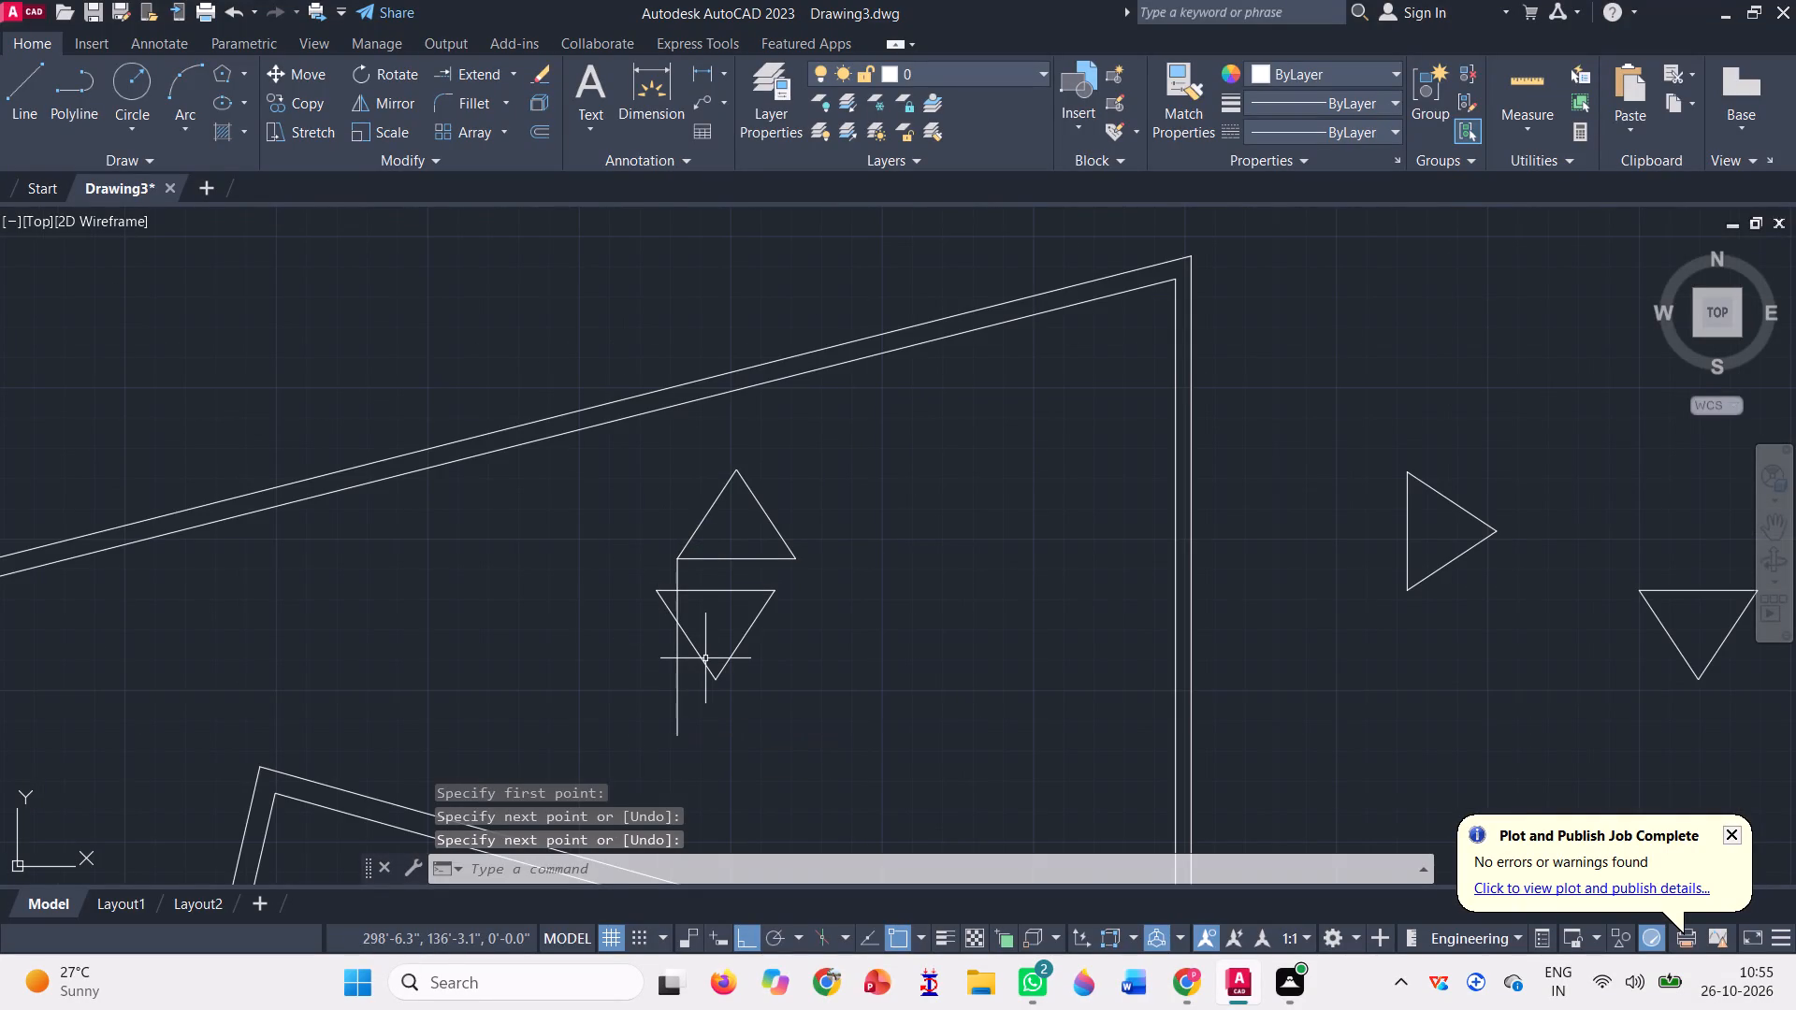
Move the south-pointing triangle by its northwest corner horizontally onto the guide line so both triangles align.
{"action": "left_click", "coordinate": [705, 658]}
{"action": "type", "text": "m"}
{"action": "key", "text": "space"}
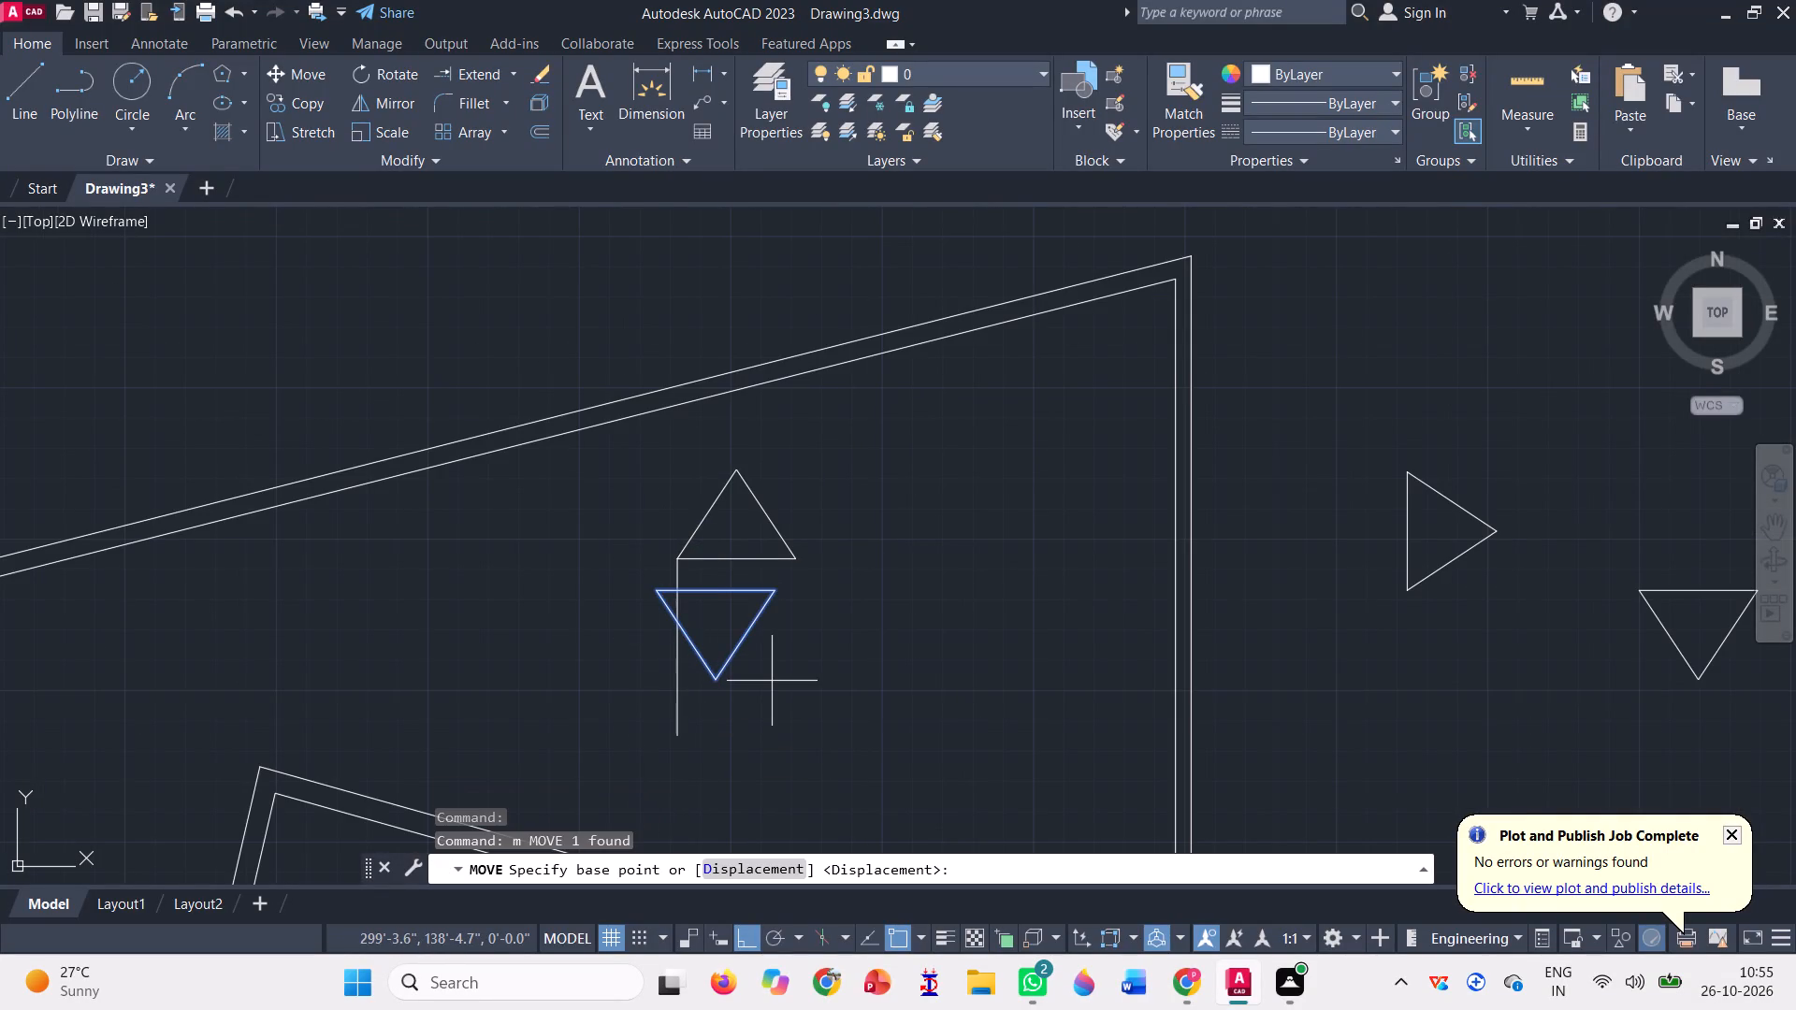
{"action": "scroll", "coordinate": [578, 538], "scroll_direction": "up", "scroll_amount": 3}
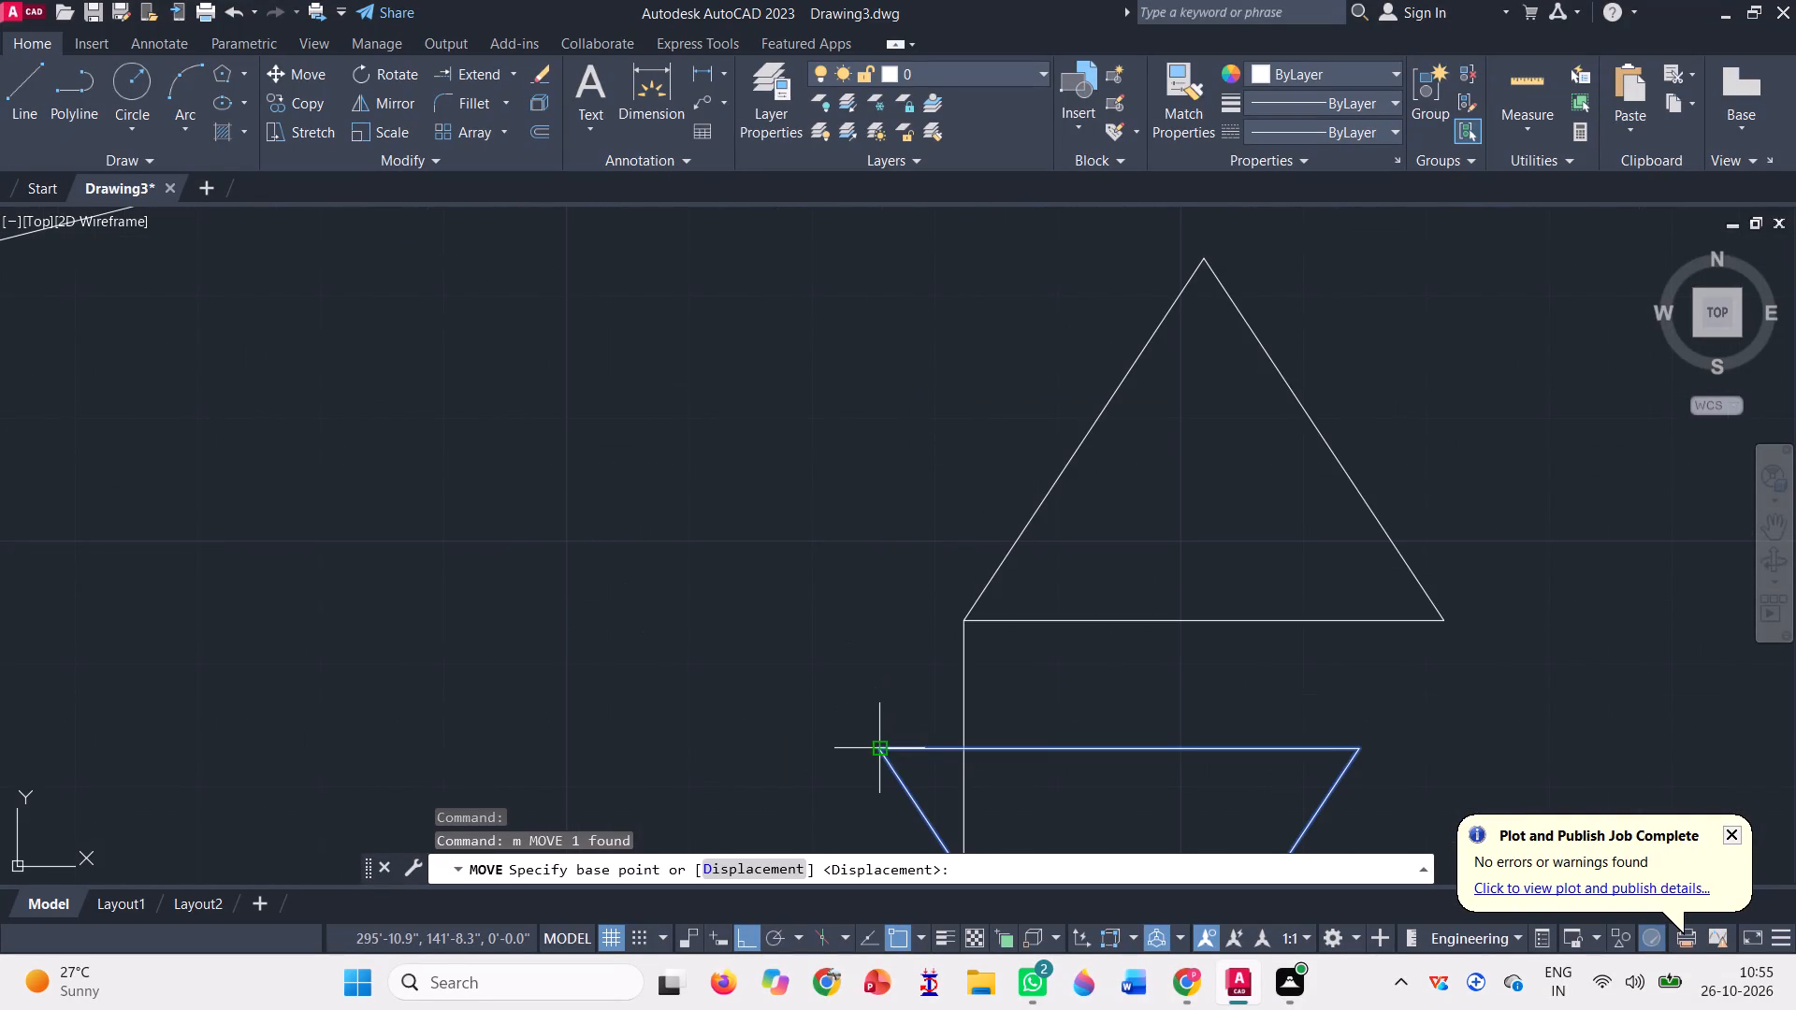
{"action": "left_click", "coordinate": [876, 745]}
{"action": "left_click", "coordinate": [967, 753]}
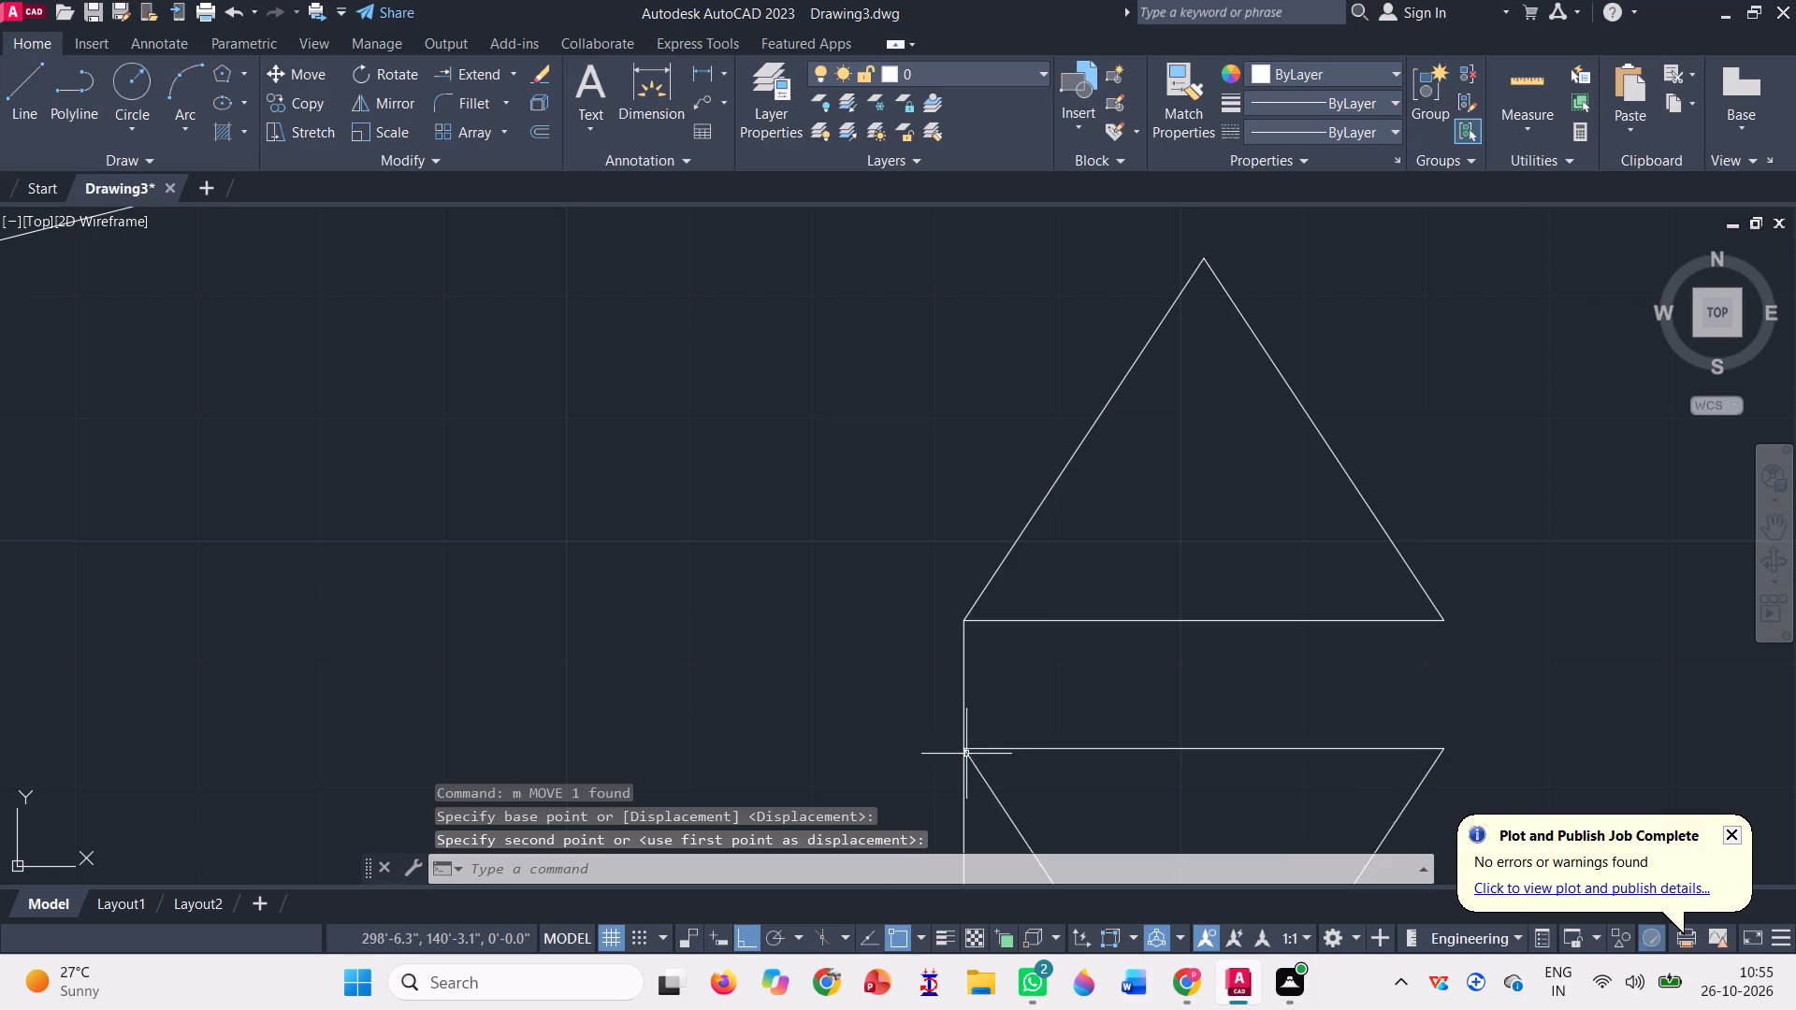
Erase the vertical guide line beside the two triangles.
{"action": "scroll", "coordinate": [564, 611], "scroll_direction": "down", "scroll_amount": 2}
{"action": "left_click", "coordinate": [722, 653]}
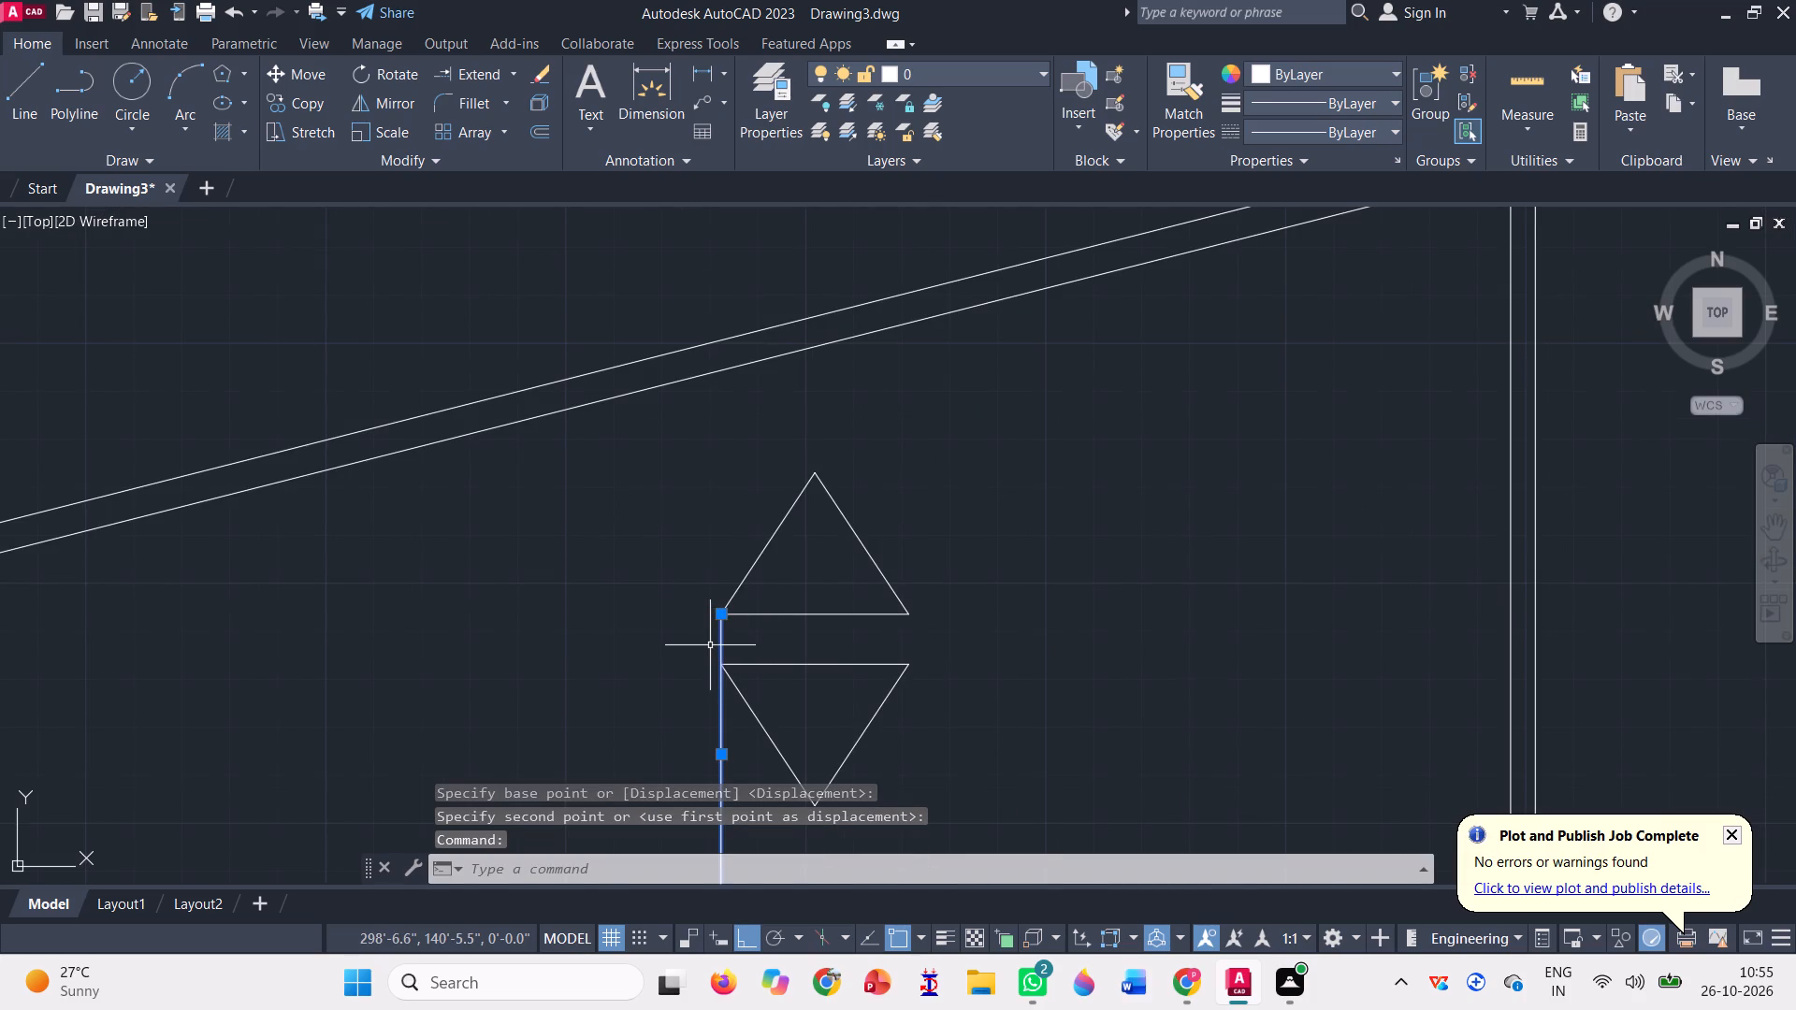
{"action": "key", "text": "Delete"}
Move the south-pointing triangle straight north from its top-edge midpoint, roughly halving the gap to the triangle above.
{"action": "scroll", "coordinate": [703, 643], "scroll_direction": "down", "scroll_amount": 3}
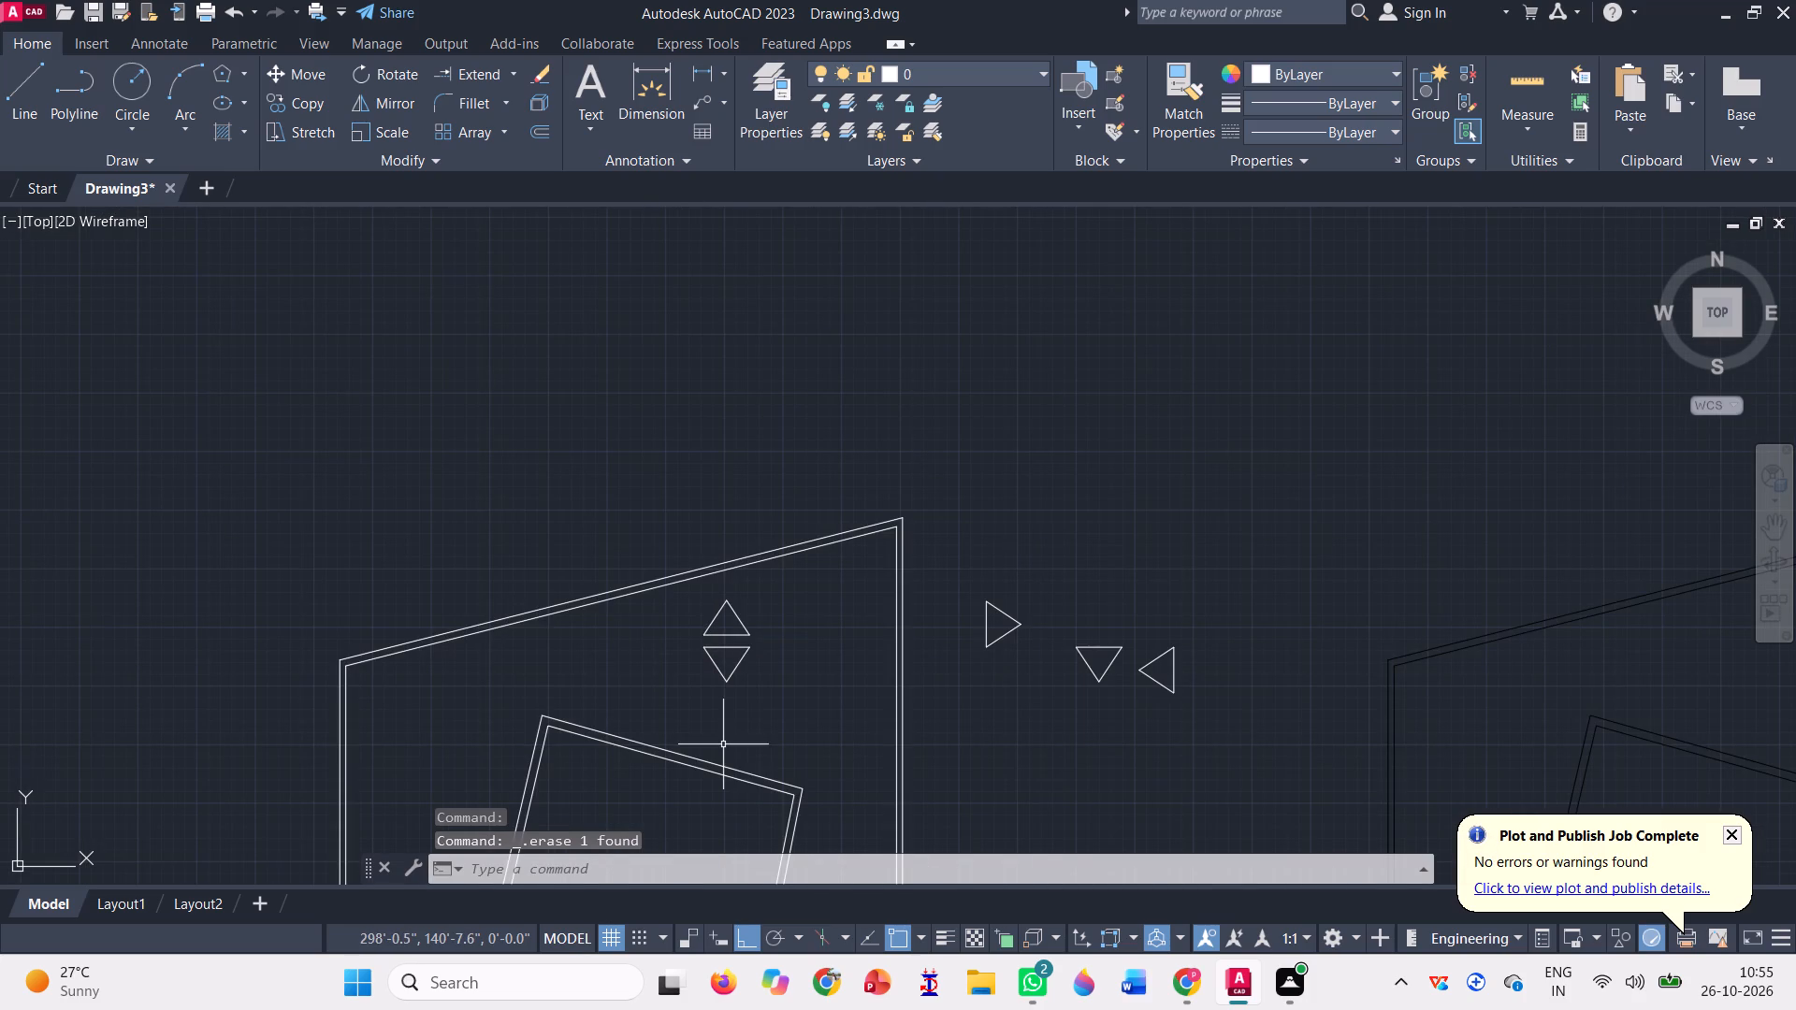
{"action": "scroll", "coordinate": [739, 686], "scroll_direction": "up", "scroll_amount": 2}
{"action": "left_click", "coordinate": [738, 664]}
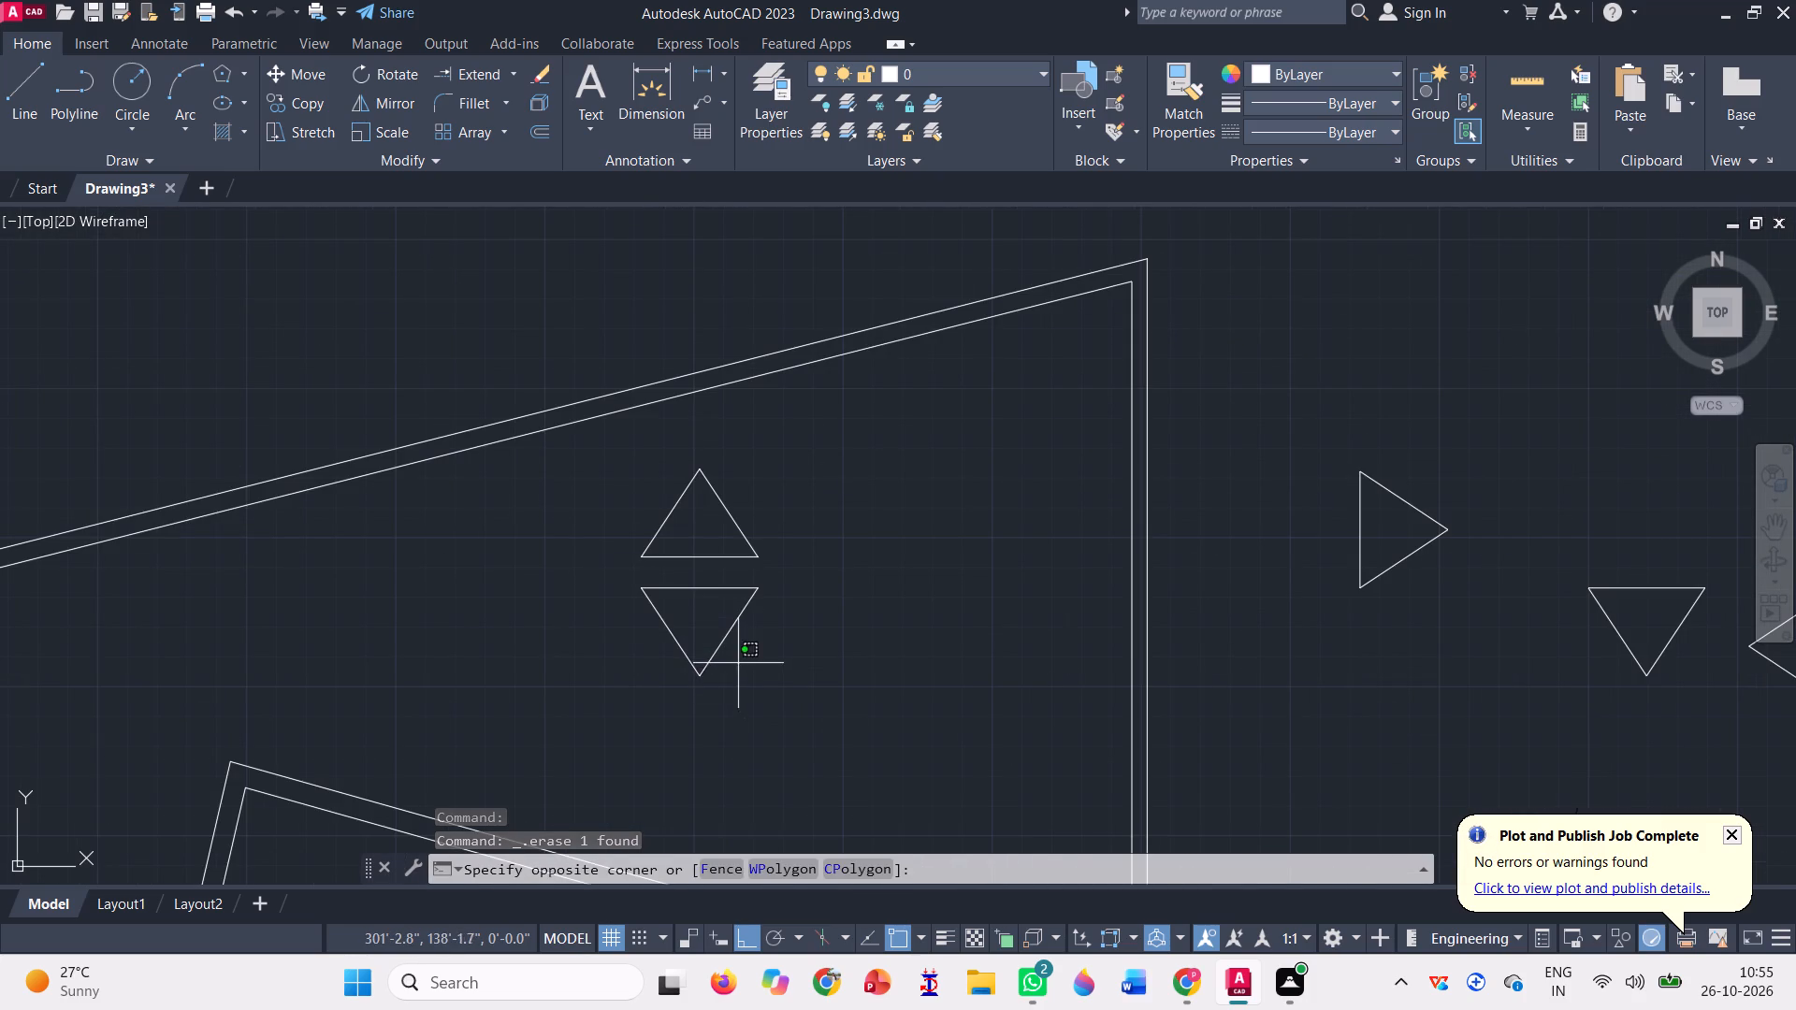
{"action": "left_click", "coordinate": [674, 628]}
{"action": "type", "text": "m"}
{"action": "key", "text": "space"}
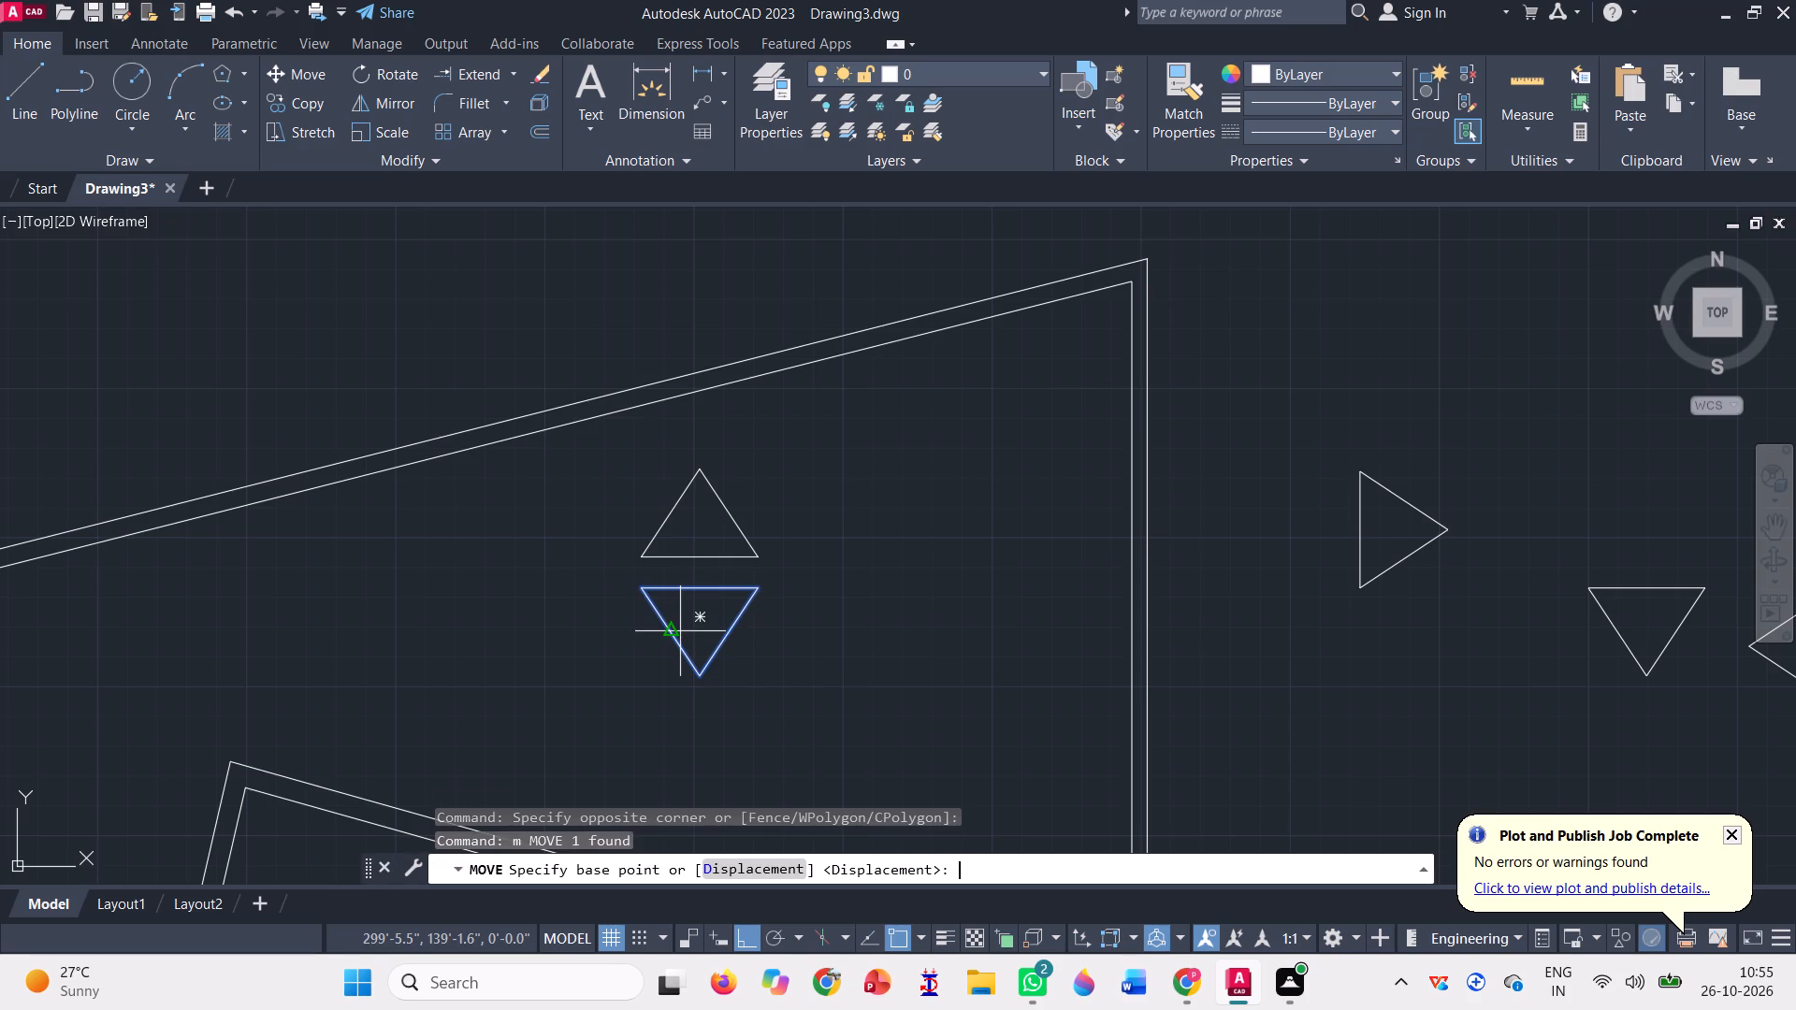
{"action": "scroll", "coordinate": [678, 611], "scroll_direction": "up", "scroll_amount": 2}
{"action": "left_click", "coordinate": [722, 557]}
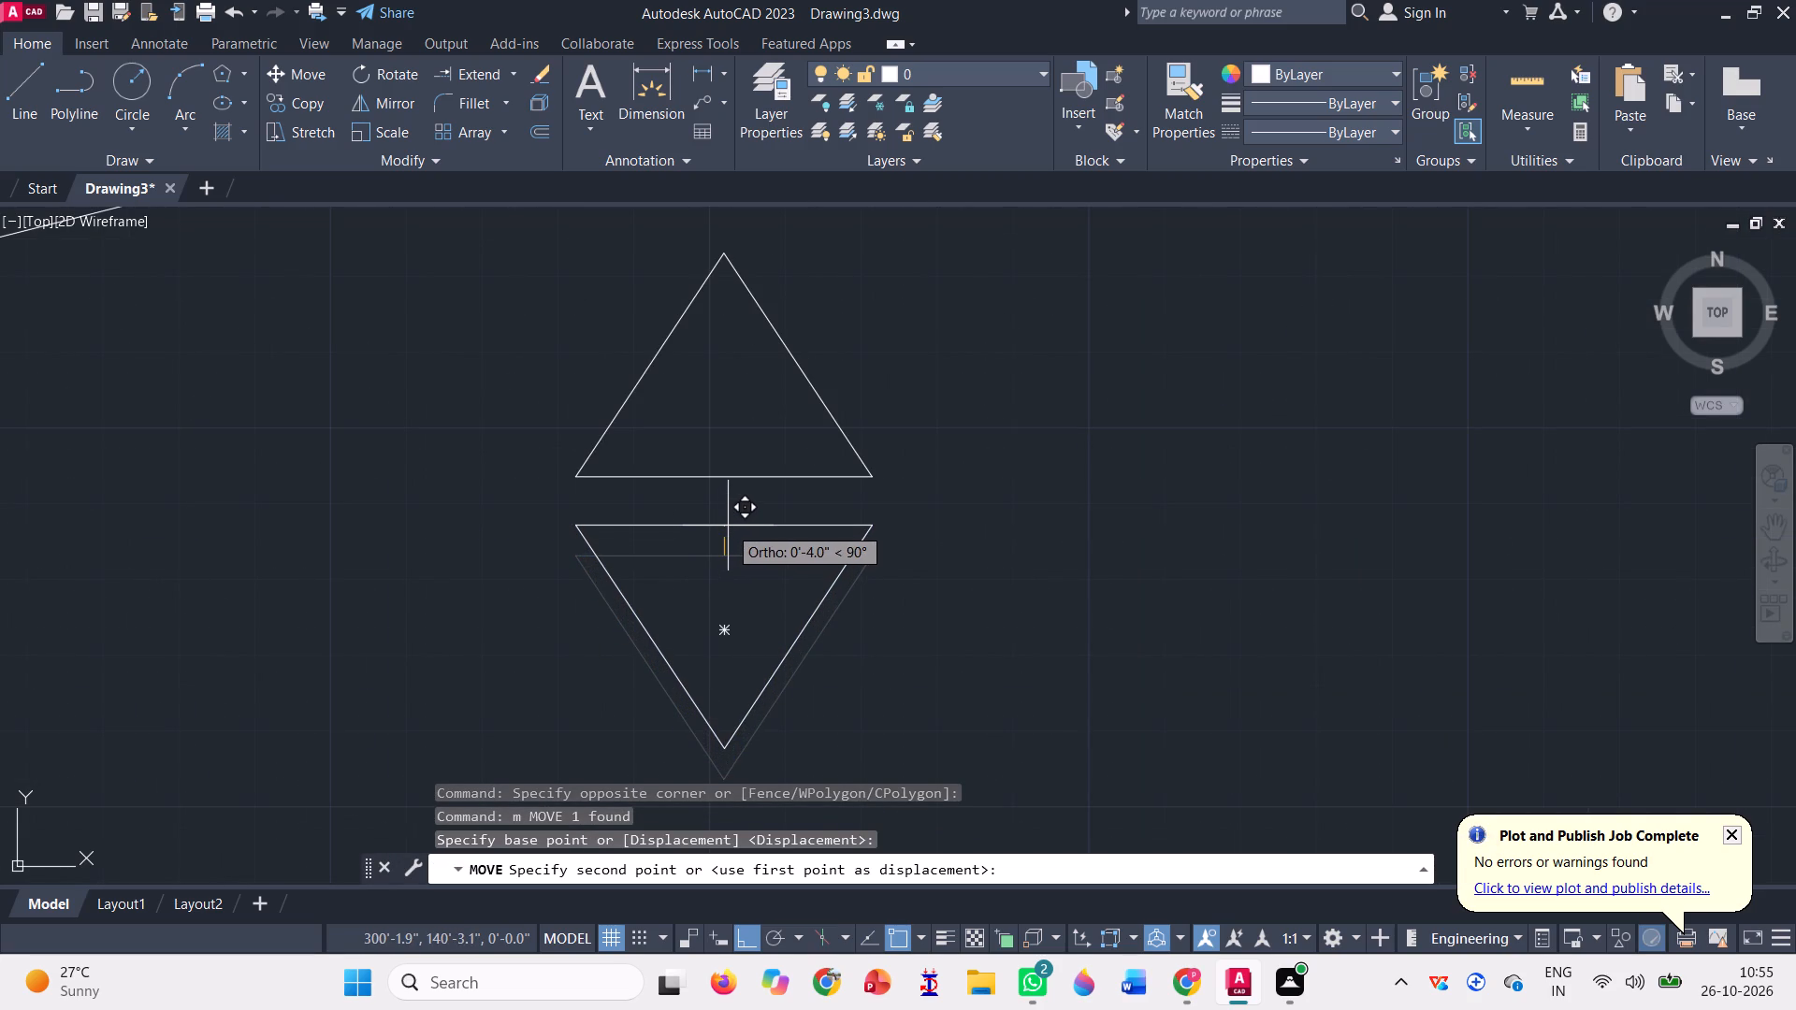
{"action": "left_click", "coordinate": [729, 518]}
{"action": "scroll", "coordinate": [693, 592], "scroll_direction": "down", "scroll_amount": 2}
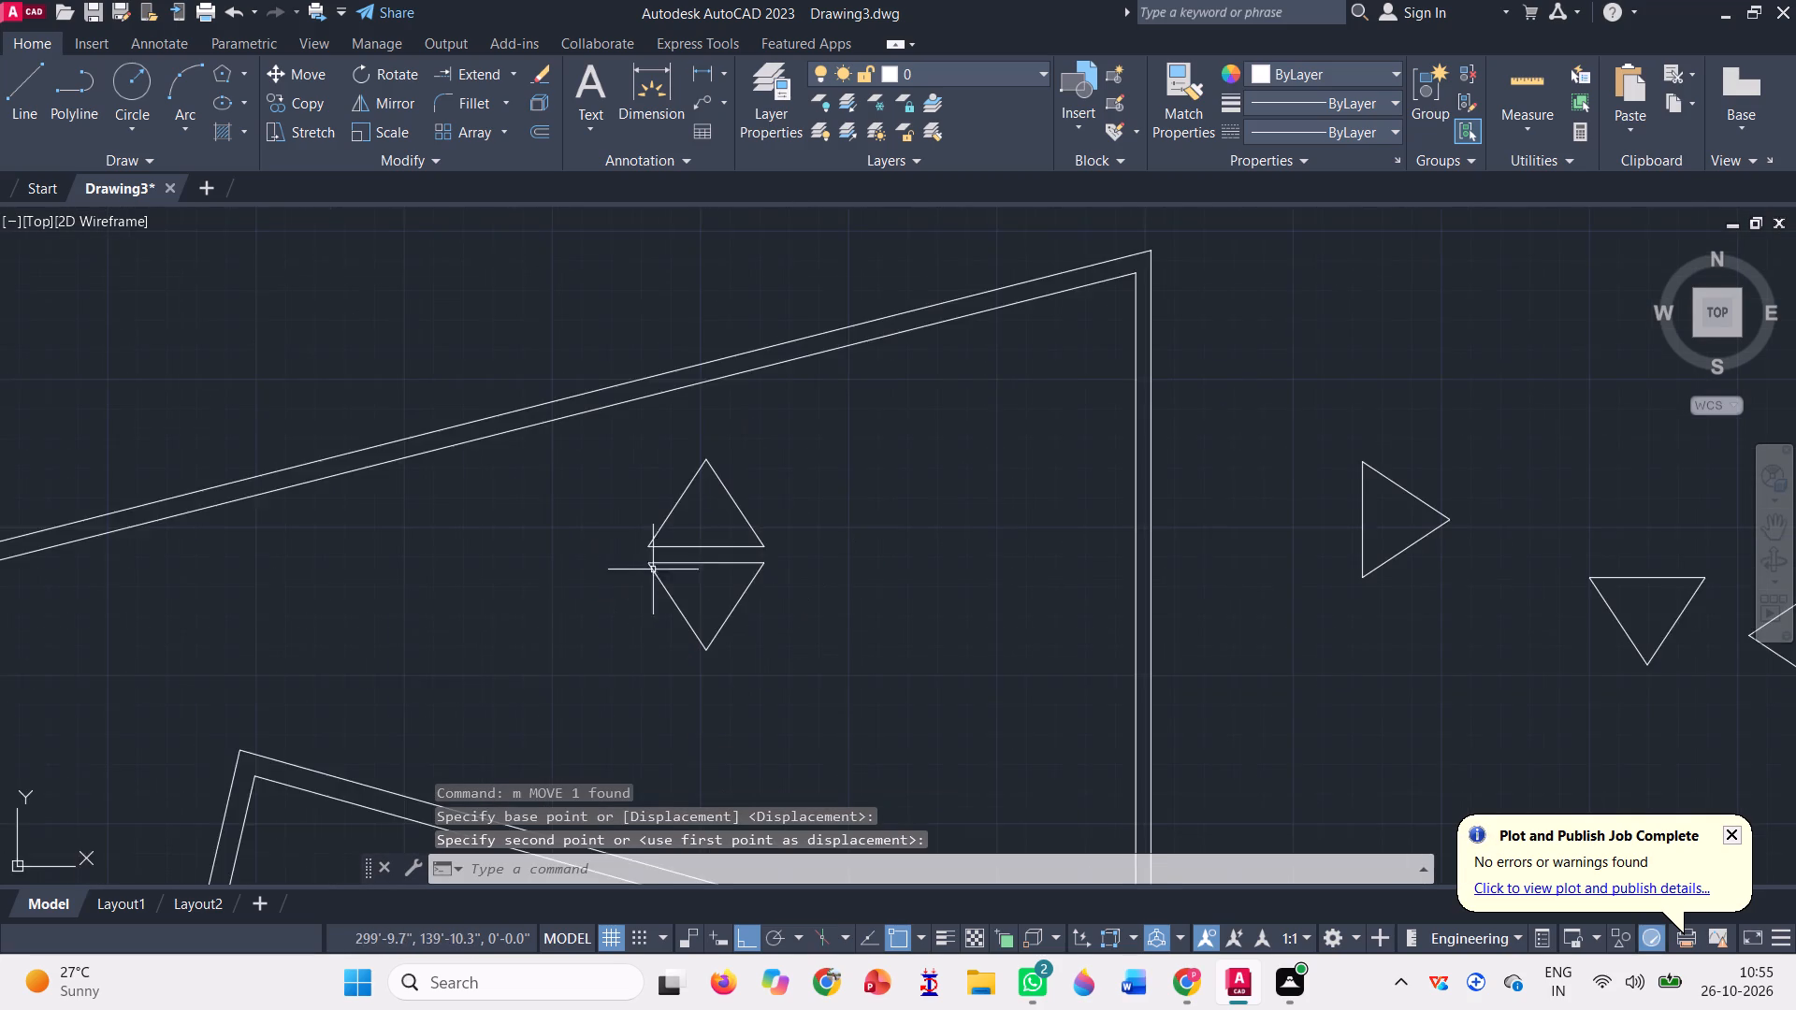
With Ortho off, copy the north-pointing triangle from its southwest corner to two spots in a row east of the south-pointing triangle.
{"action": "scroll", "coordinate": [603, 555], "scroll_direction": "down", "scroll_amount": 1}
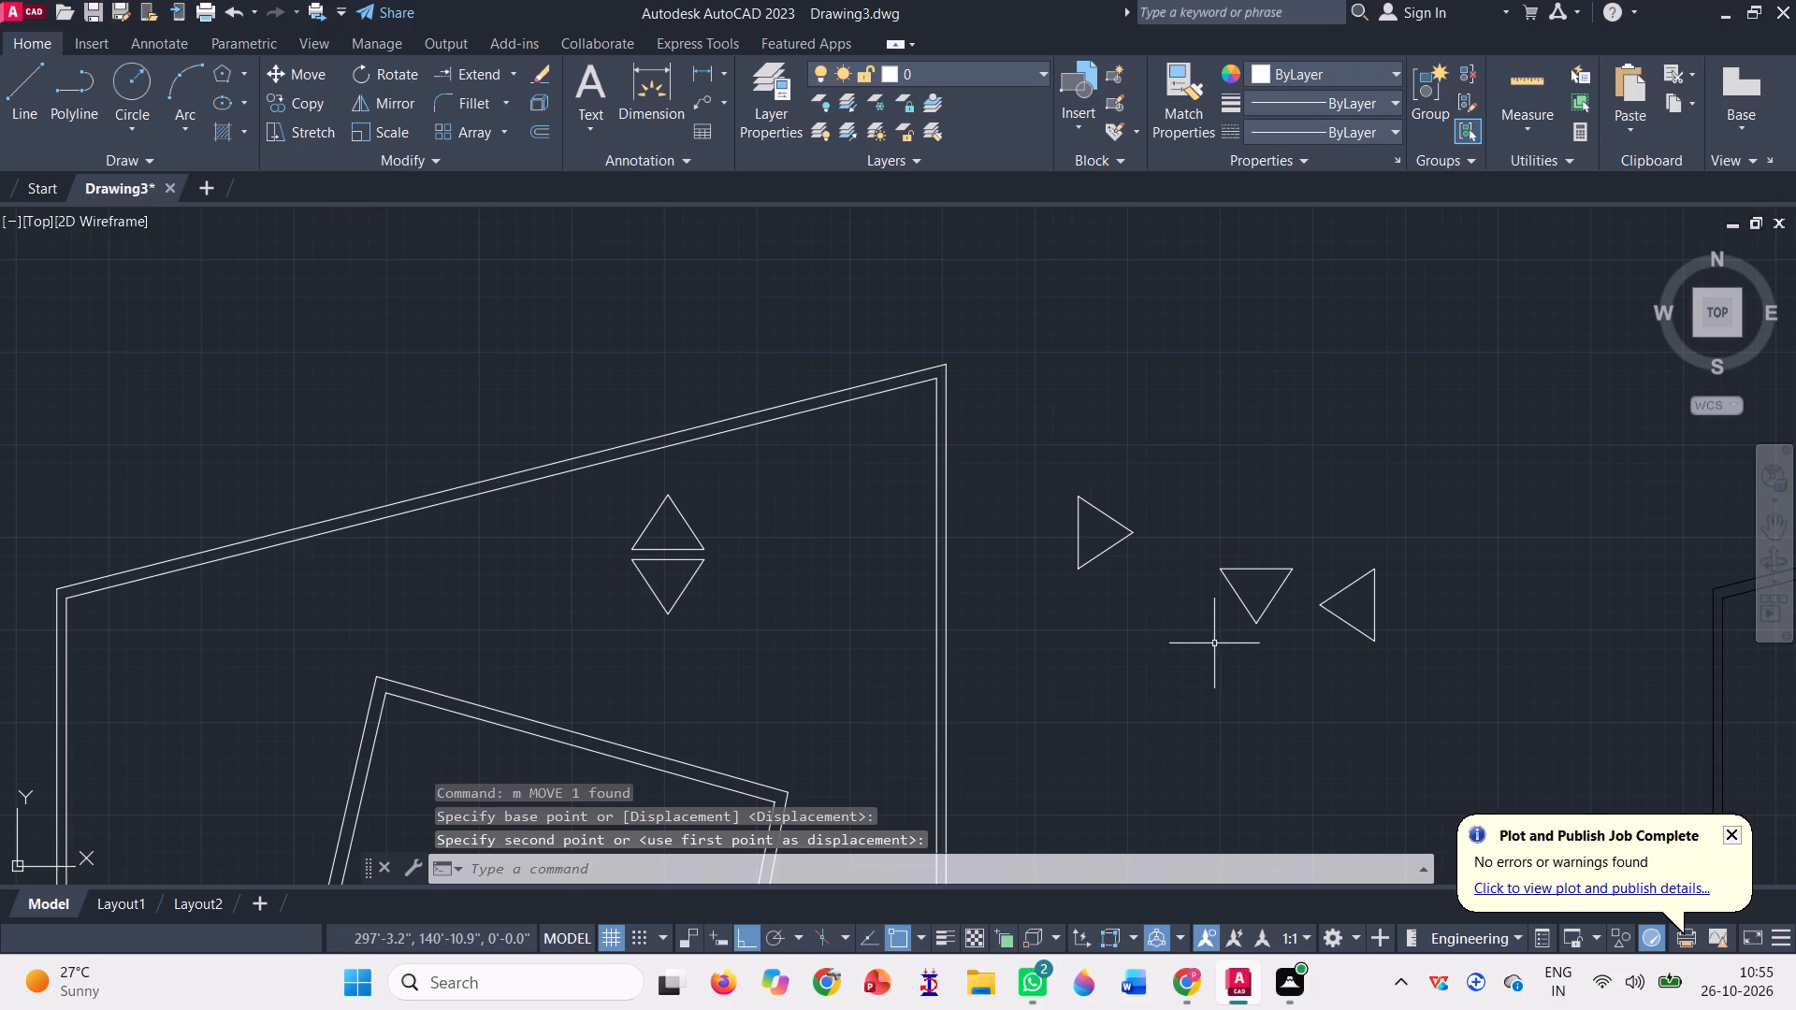
{"action": "left_click", "coordinate": [641, 533]}
{"action": "type", "text": "co"}
{"action": "key", "text": "space"}
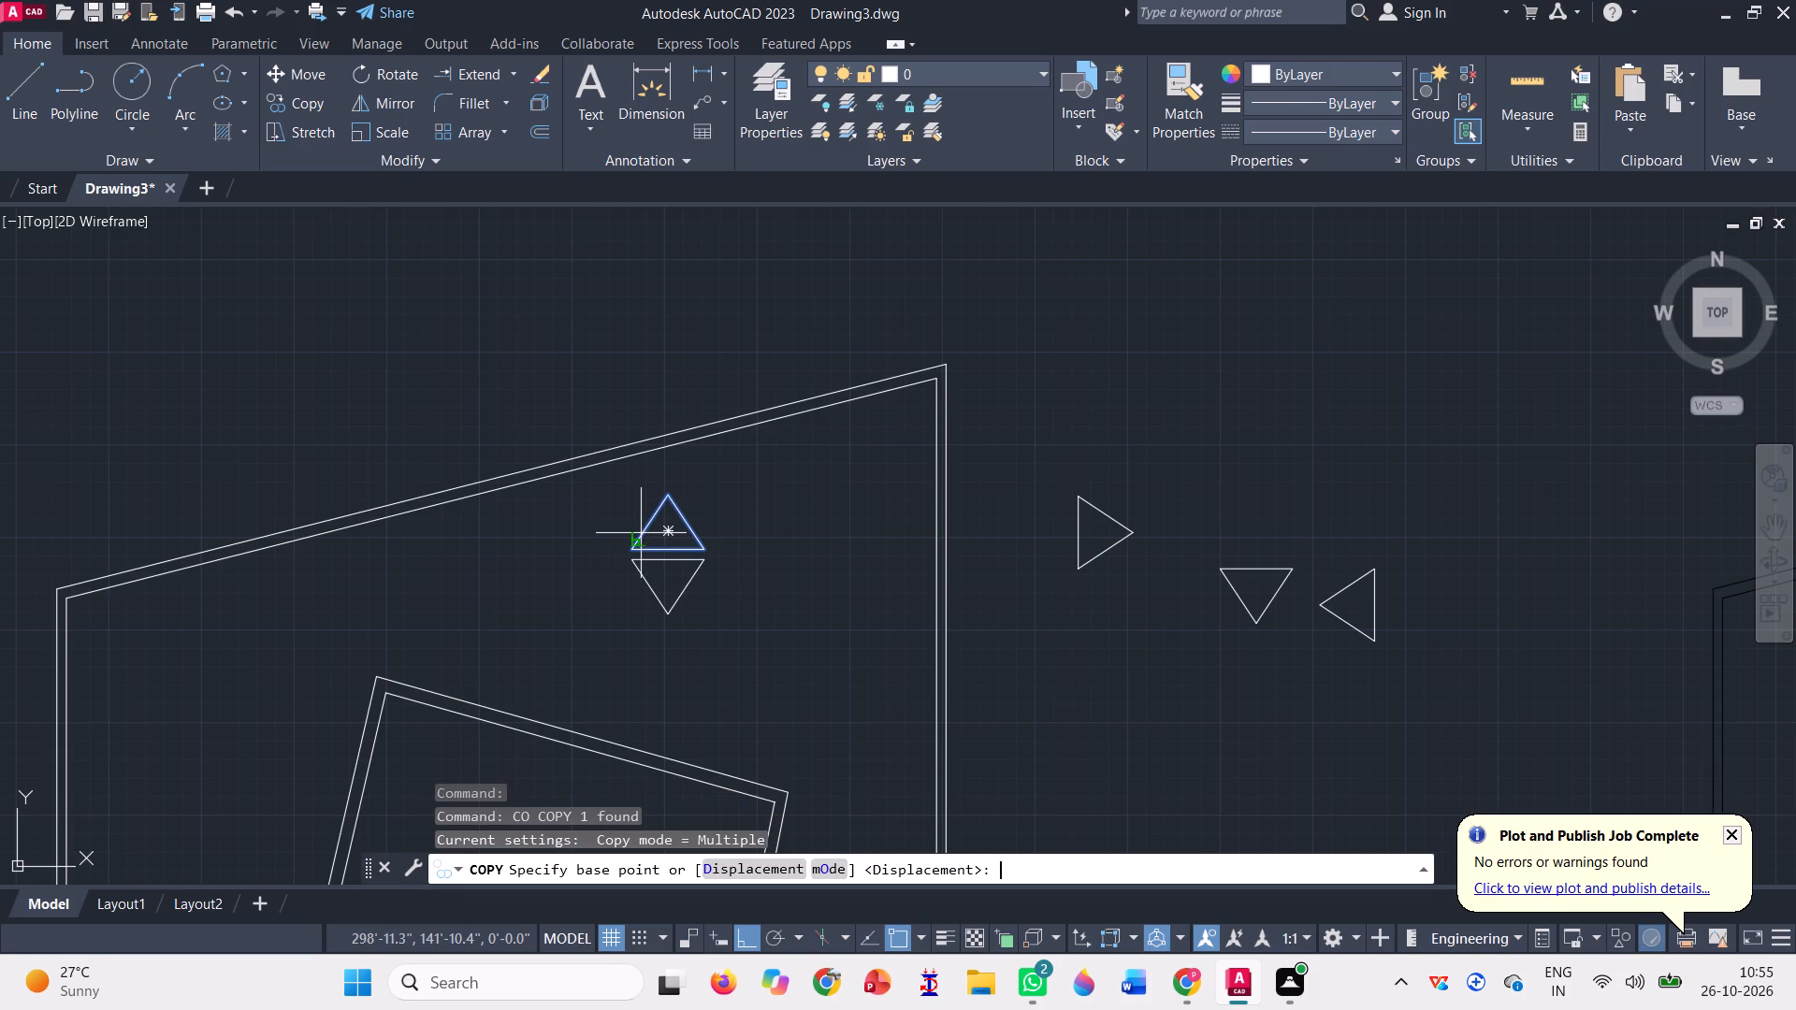
{"action": "scroll", "coordinate": [644, 556], "scroll_direction": "up", "scroll_amount": 2}
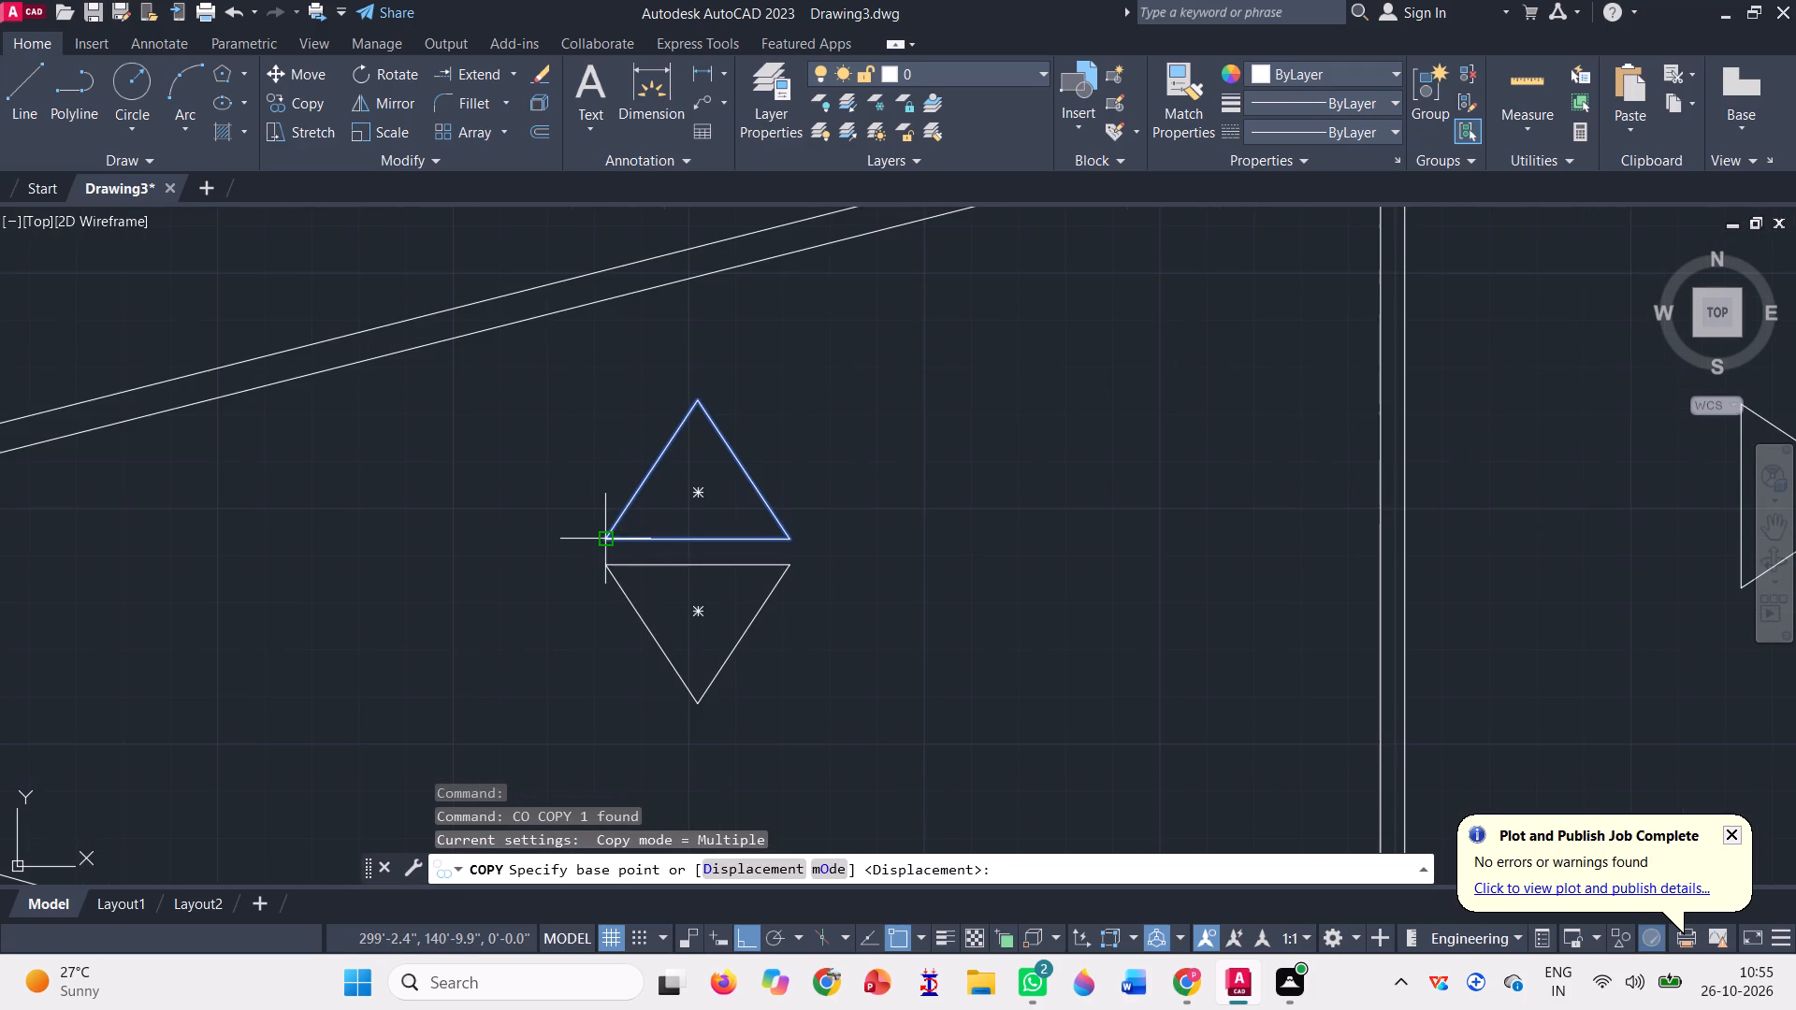
{"action": "left_click", "coordinate": [605, 541]}
{"action": "key", "text": "F8"}
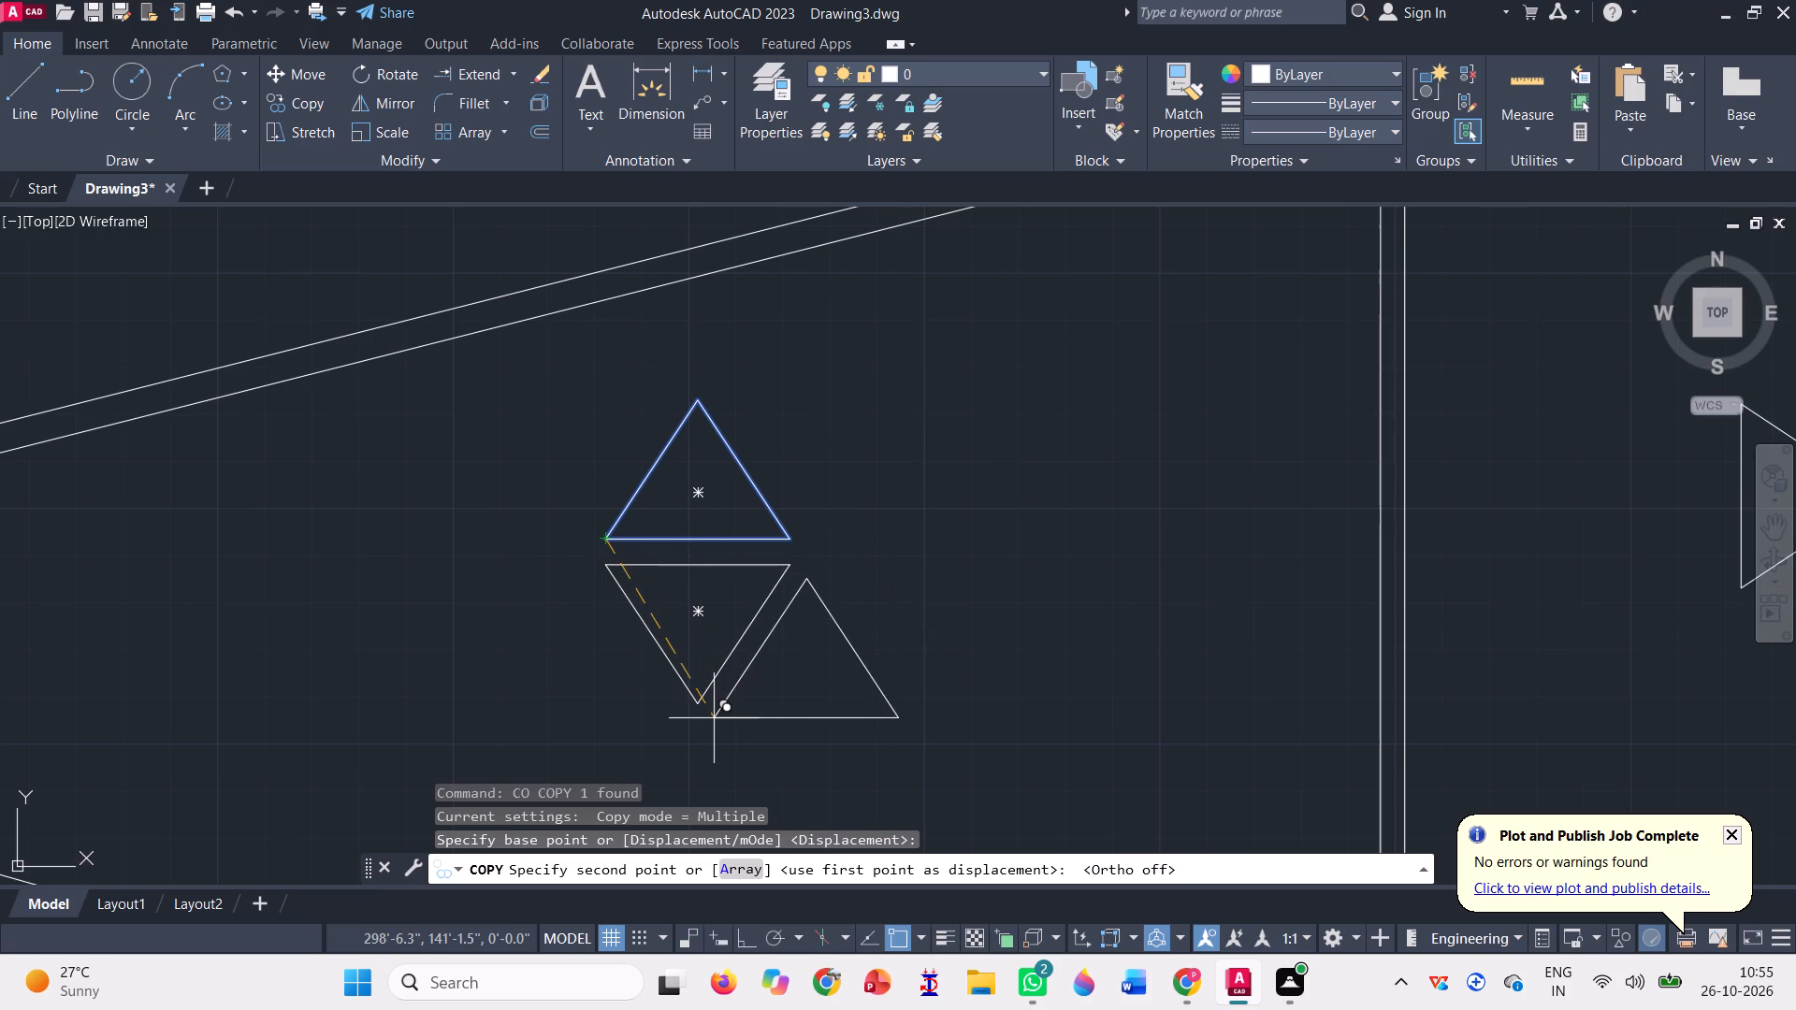
{"action": "scroll", "coordinate": [719, 711], "scroll_direction": "up", "scroll_amount": 2}
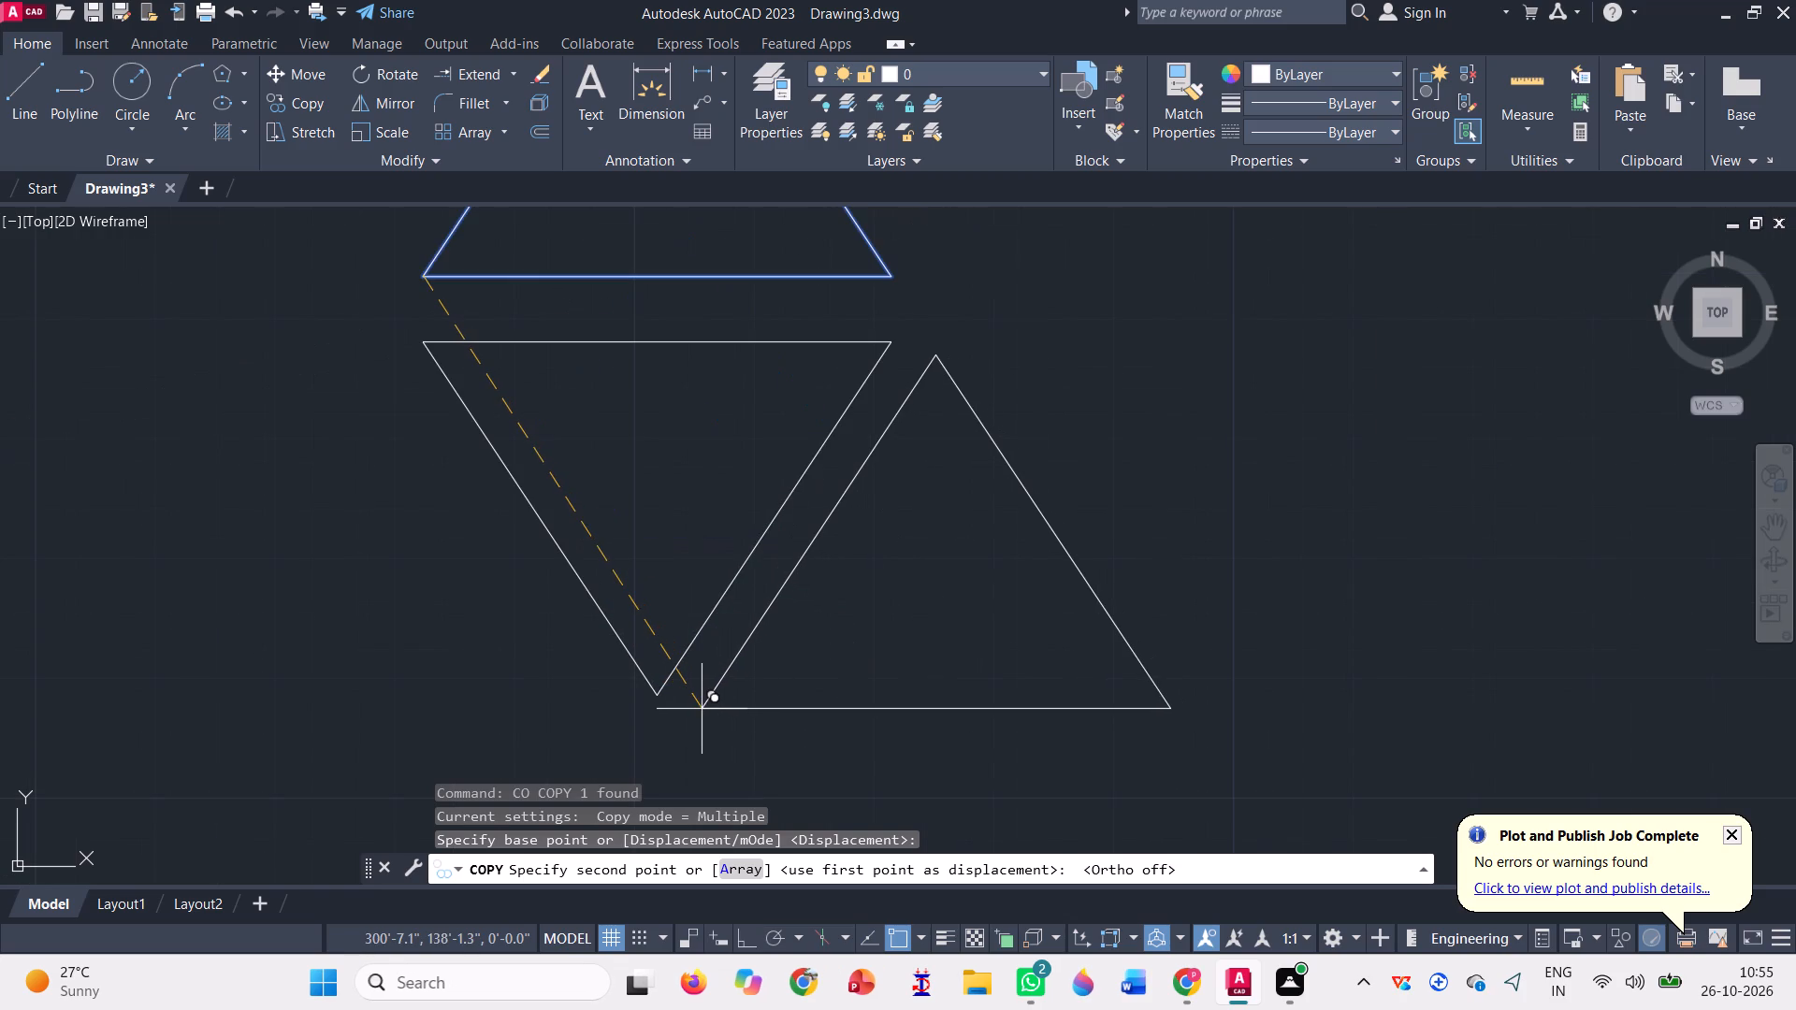
{"action": "left_click", "coordinate": [702, 706]}
{"action": "scroll", "coordinate": [673, 730], "scroll_direction": "down", "scroll_amount": 2}
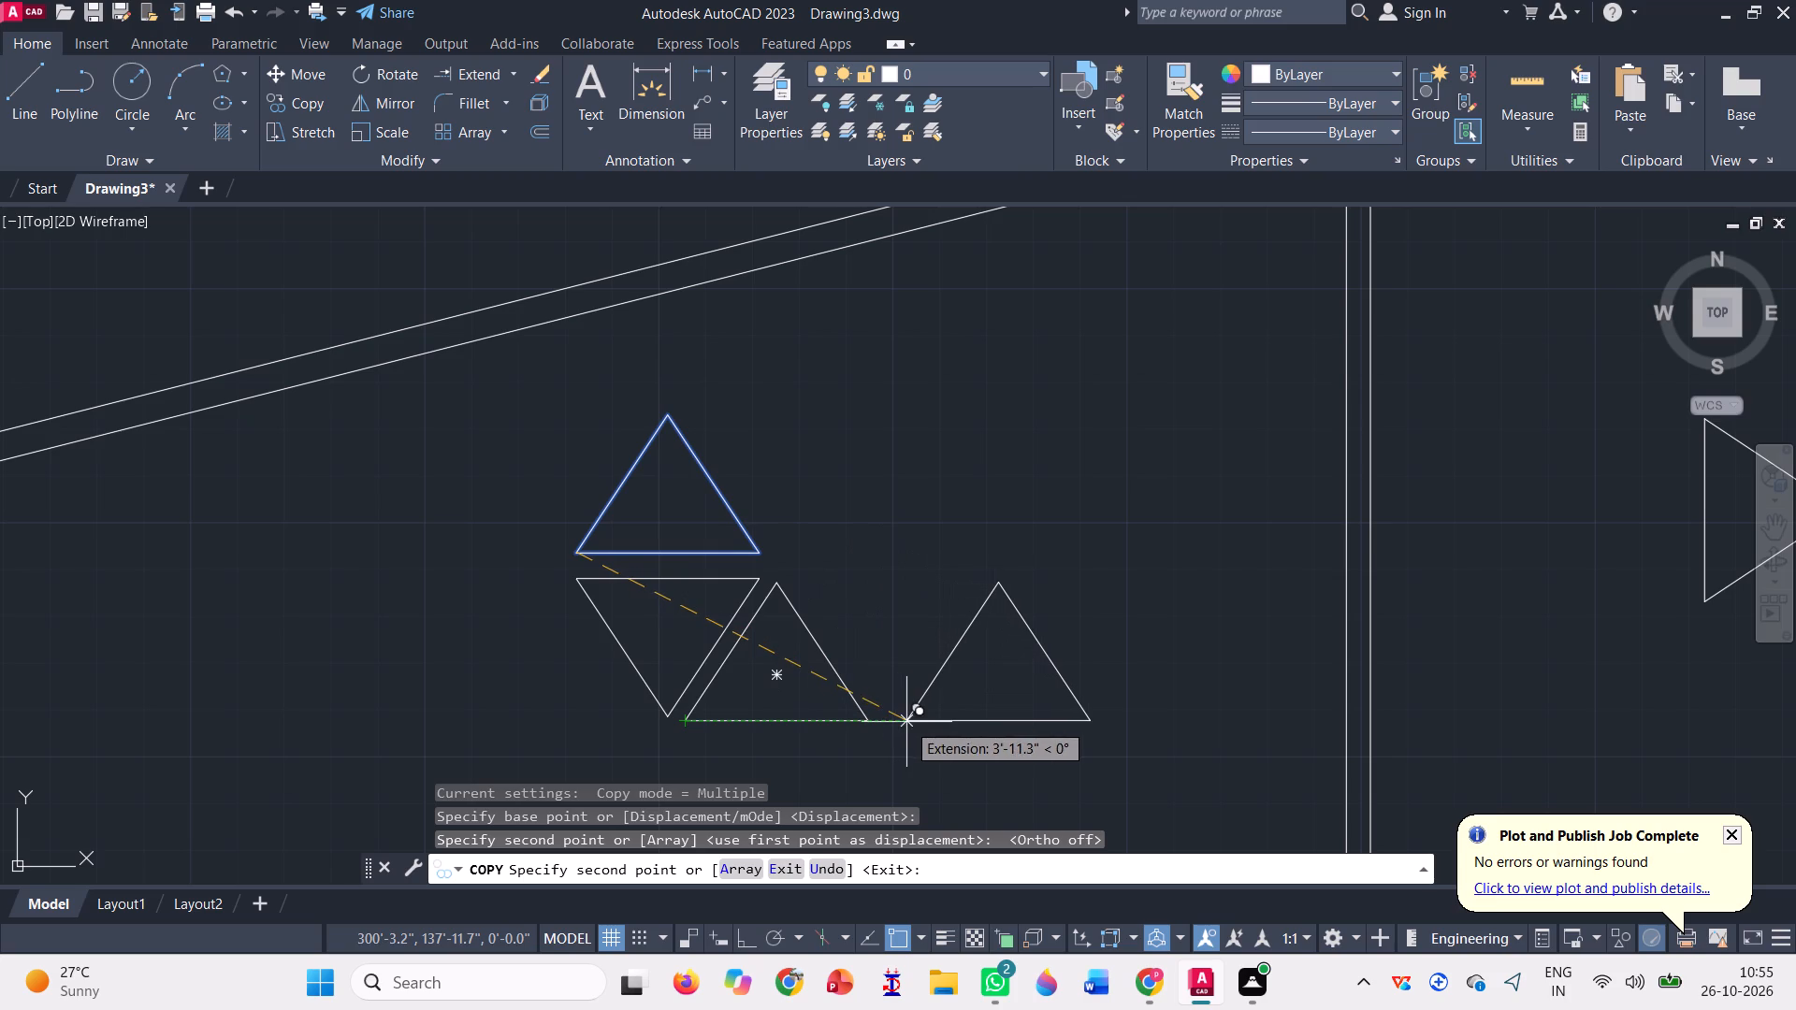
{"action": "scroll", "coordinate": [889, 725], "scroll_direction": "up", "scroll_amount": 3}
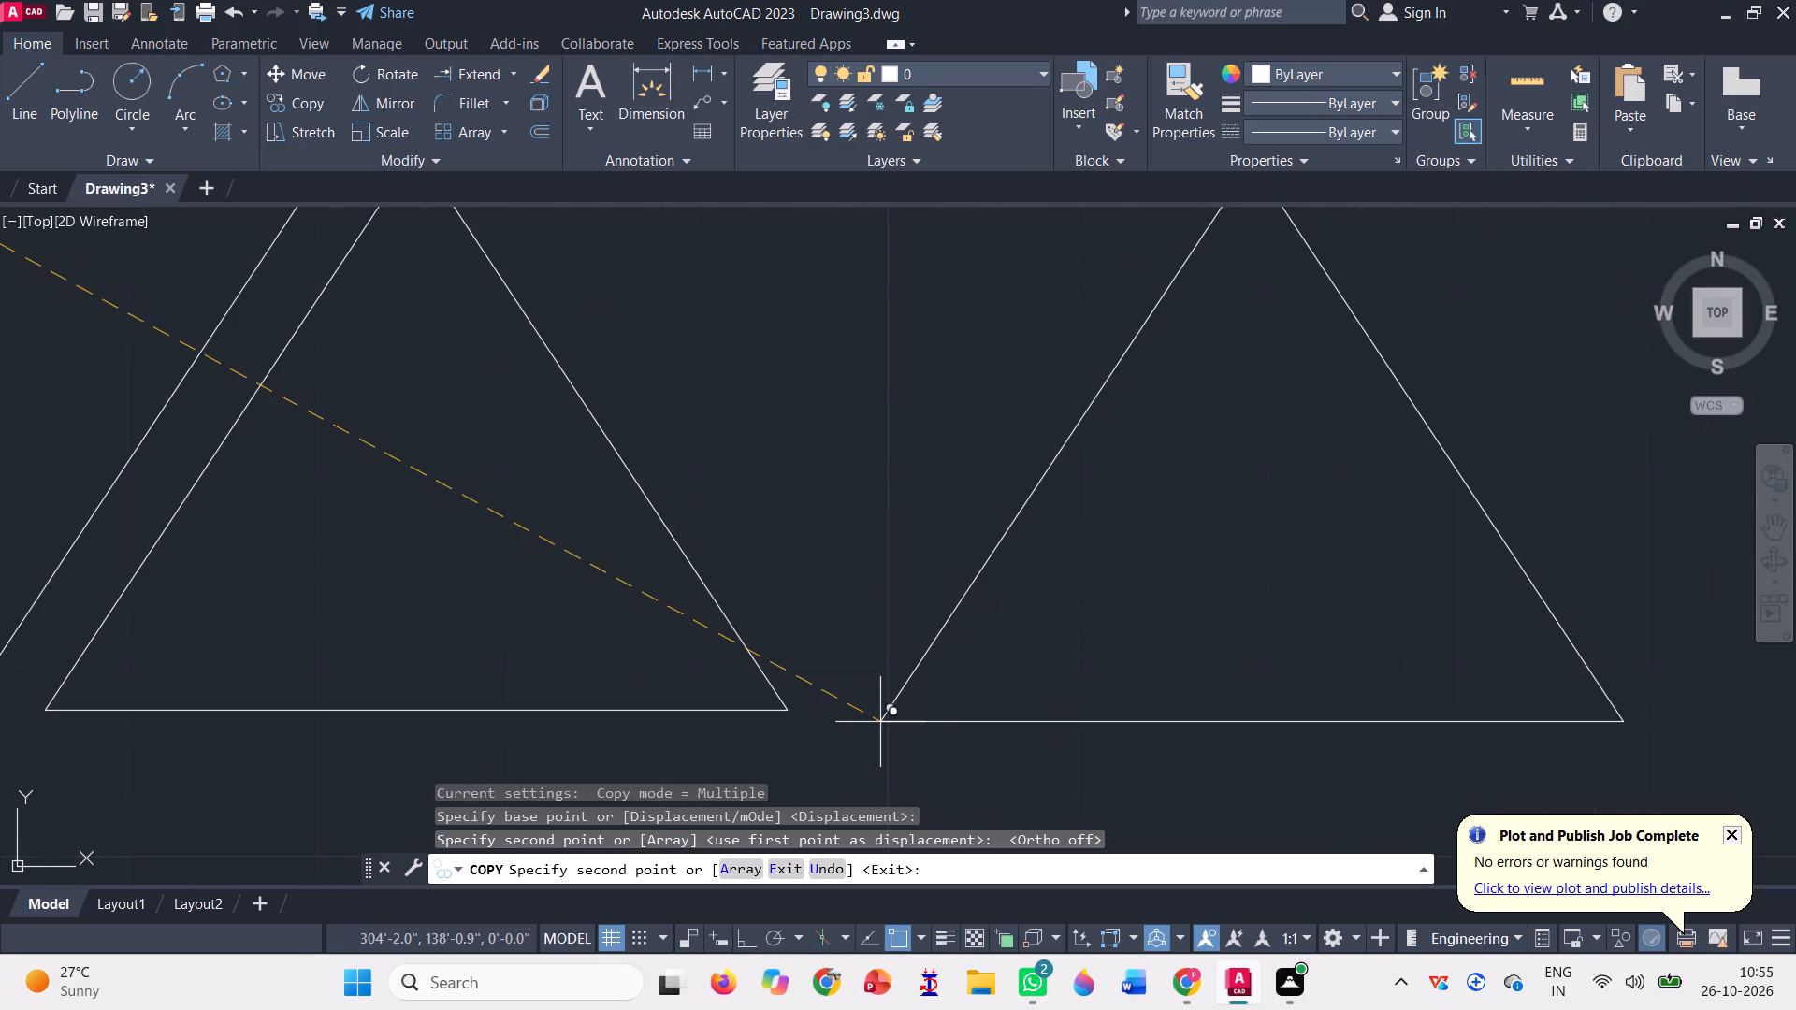
{"action": "left_click", "coordinate": [864, 707]}
{"action": "scroll", "coordinate": [848, 736], "scroll_direction": "down", "scroll_amount": 1}
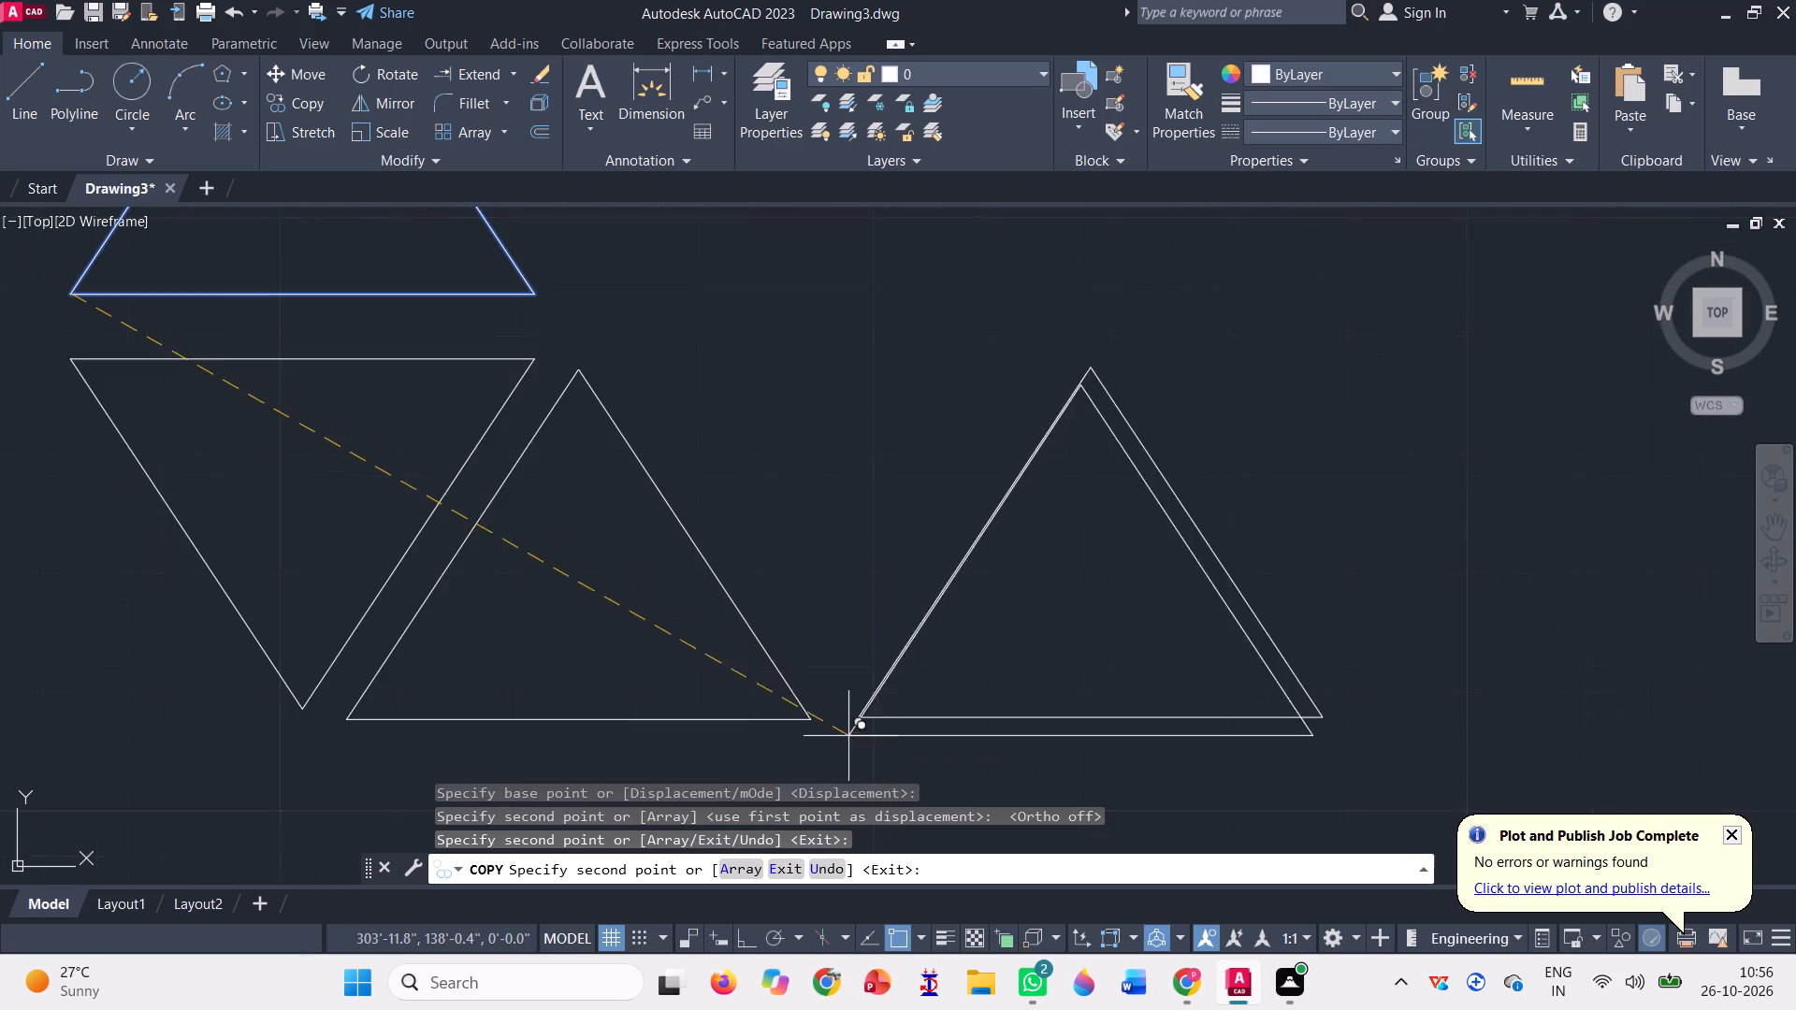
{"action": "scroll", "coordinate": [789, 676], "scroll_direction": "down", "scroll_amount": 2}
{"action": "key", "text": "Escape"}
Copy the spare south-pointing triangle by its tip to two spots: between the row's north-pointing triangles and directly below the easternmost one.
{"action": "scroll", "coordinate": [471, 558], "scroll_direction": "down", "scroll_amount": 1}
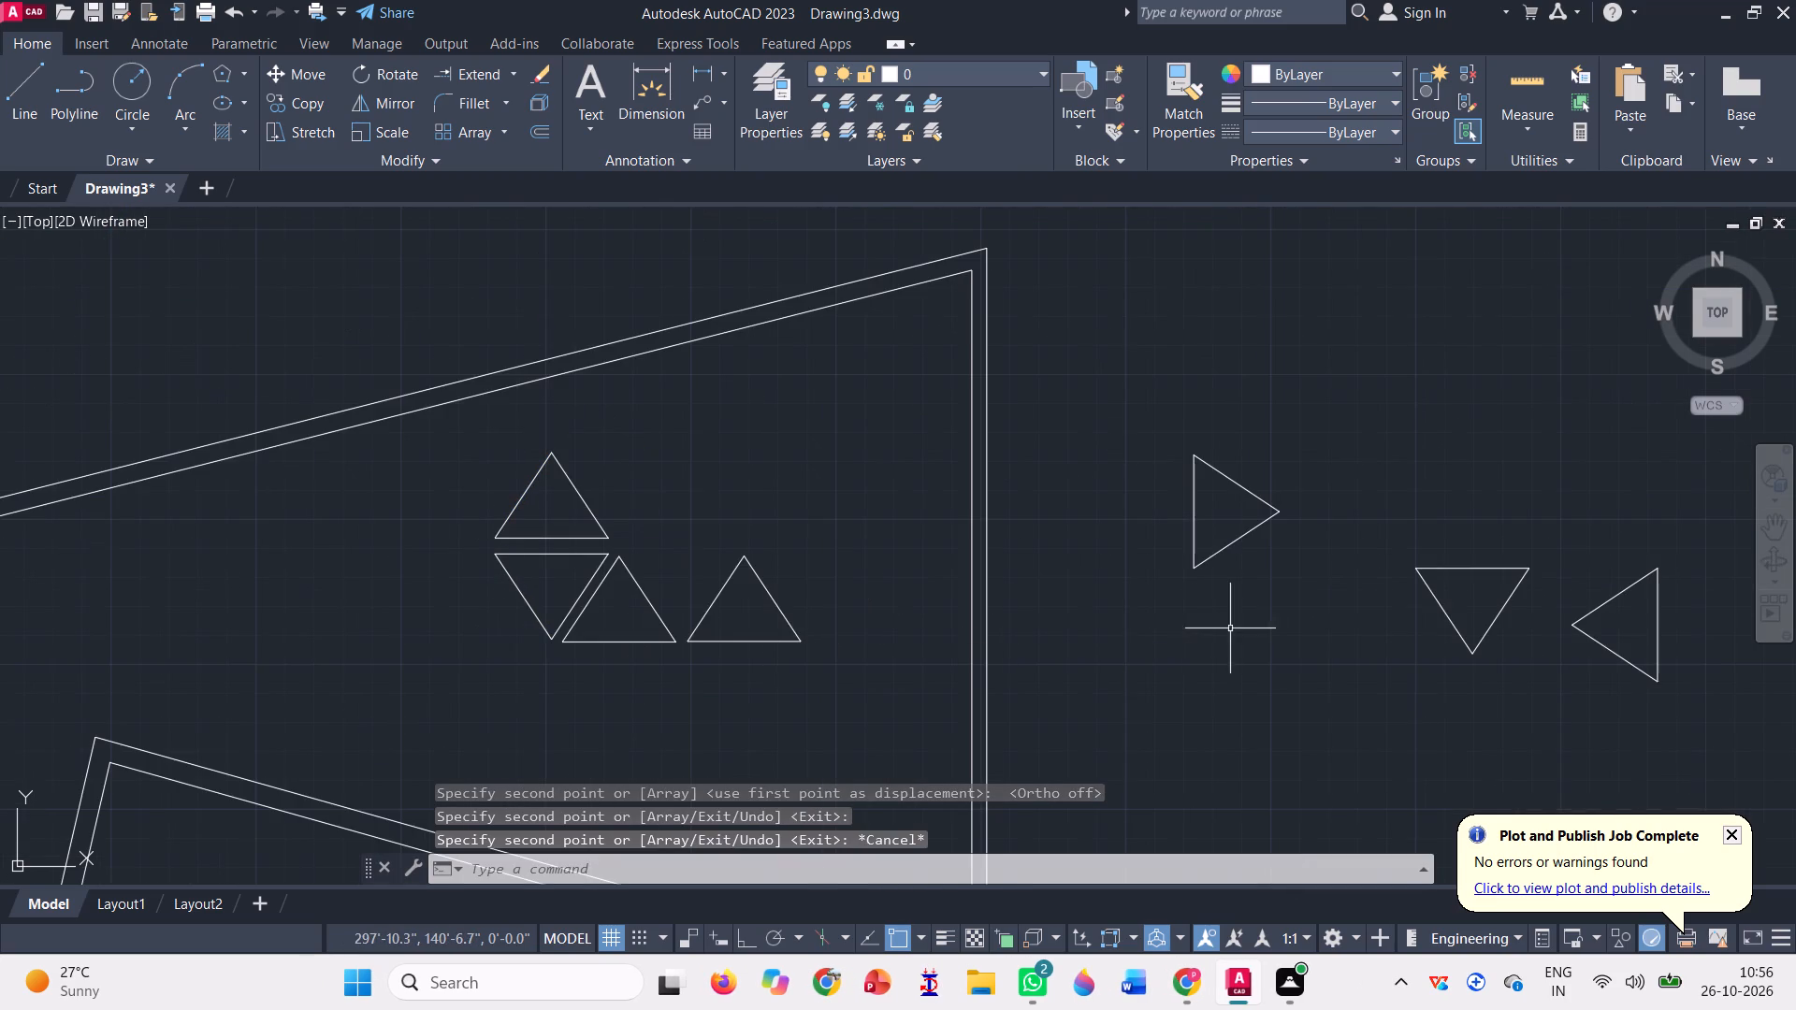
{"action": "left_click", "coordinate": [1476, 623]}
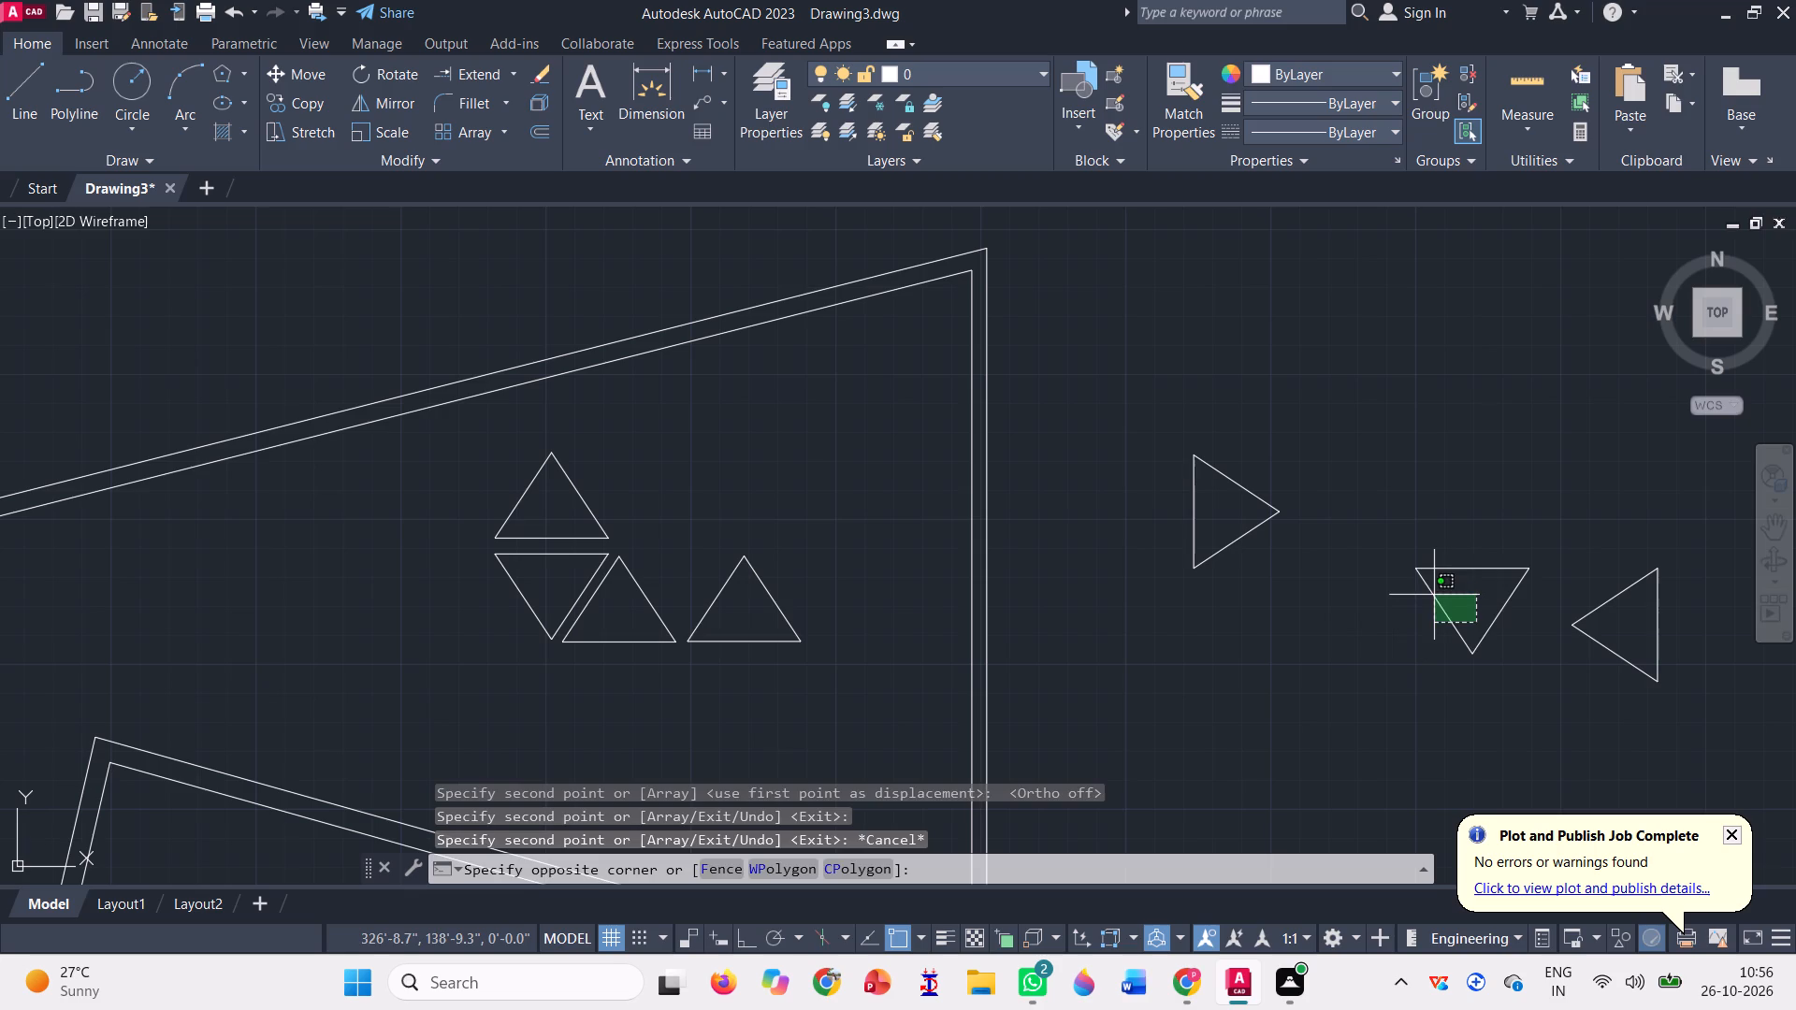
{"action": "left_click", "coordinate": [1433, 585]}
{"action": "type", "text": "co"}
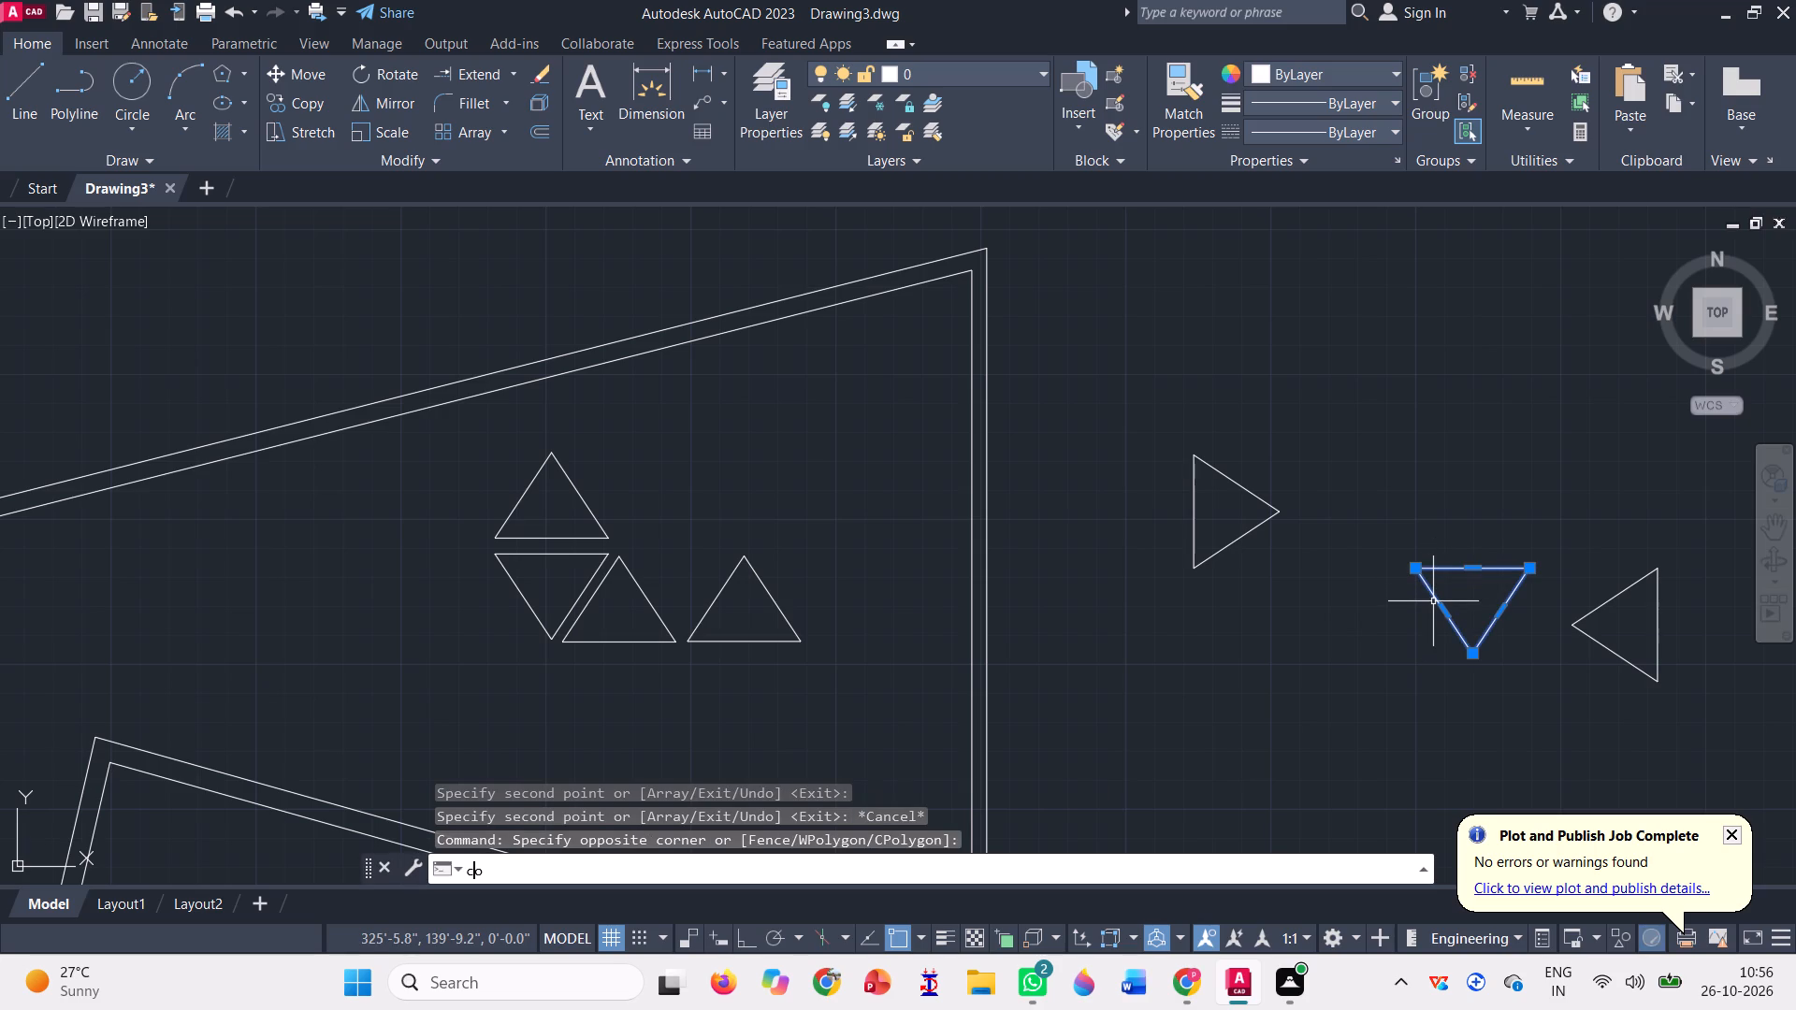
{"action": "key", "text": "space"}
{"action": "left_click", "coordinate": [1476, 656]}
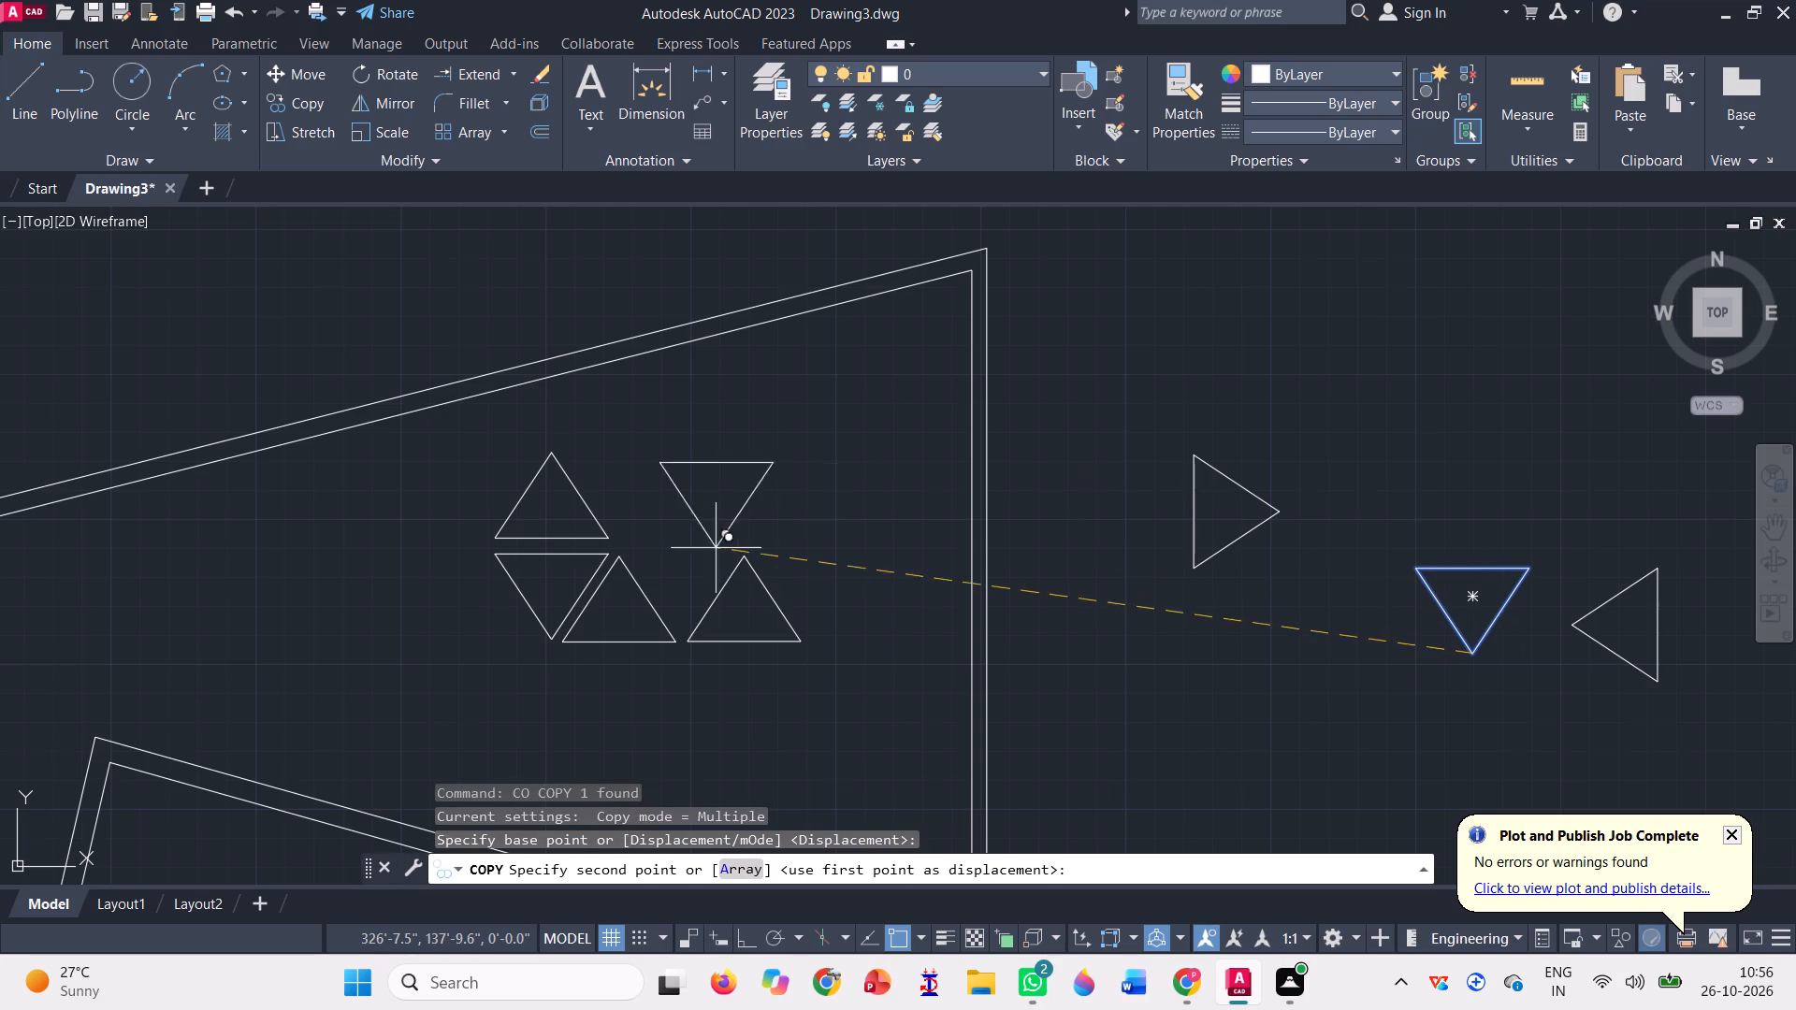
{"action": "scroll", "coordinate": [673, 591], "scroll_direction": "up", "scroll_amount": 2}
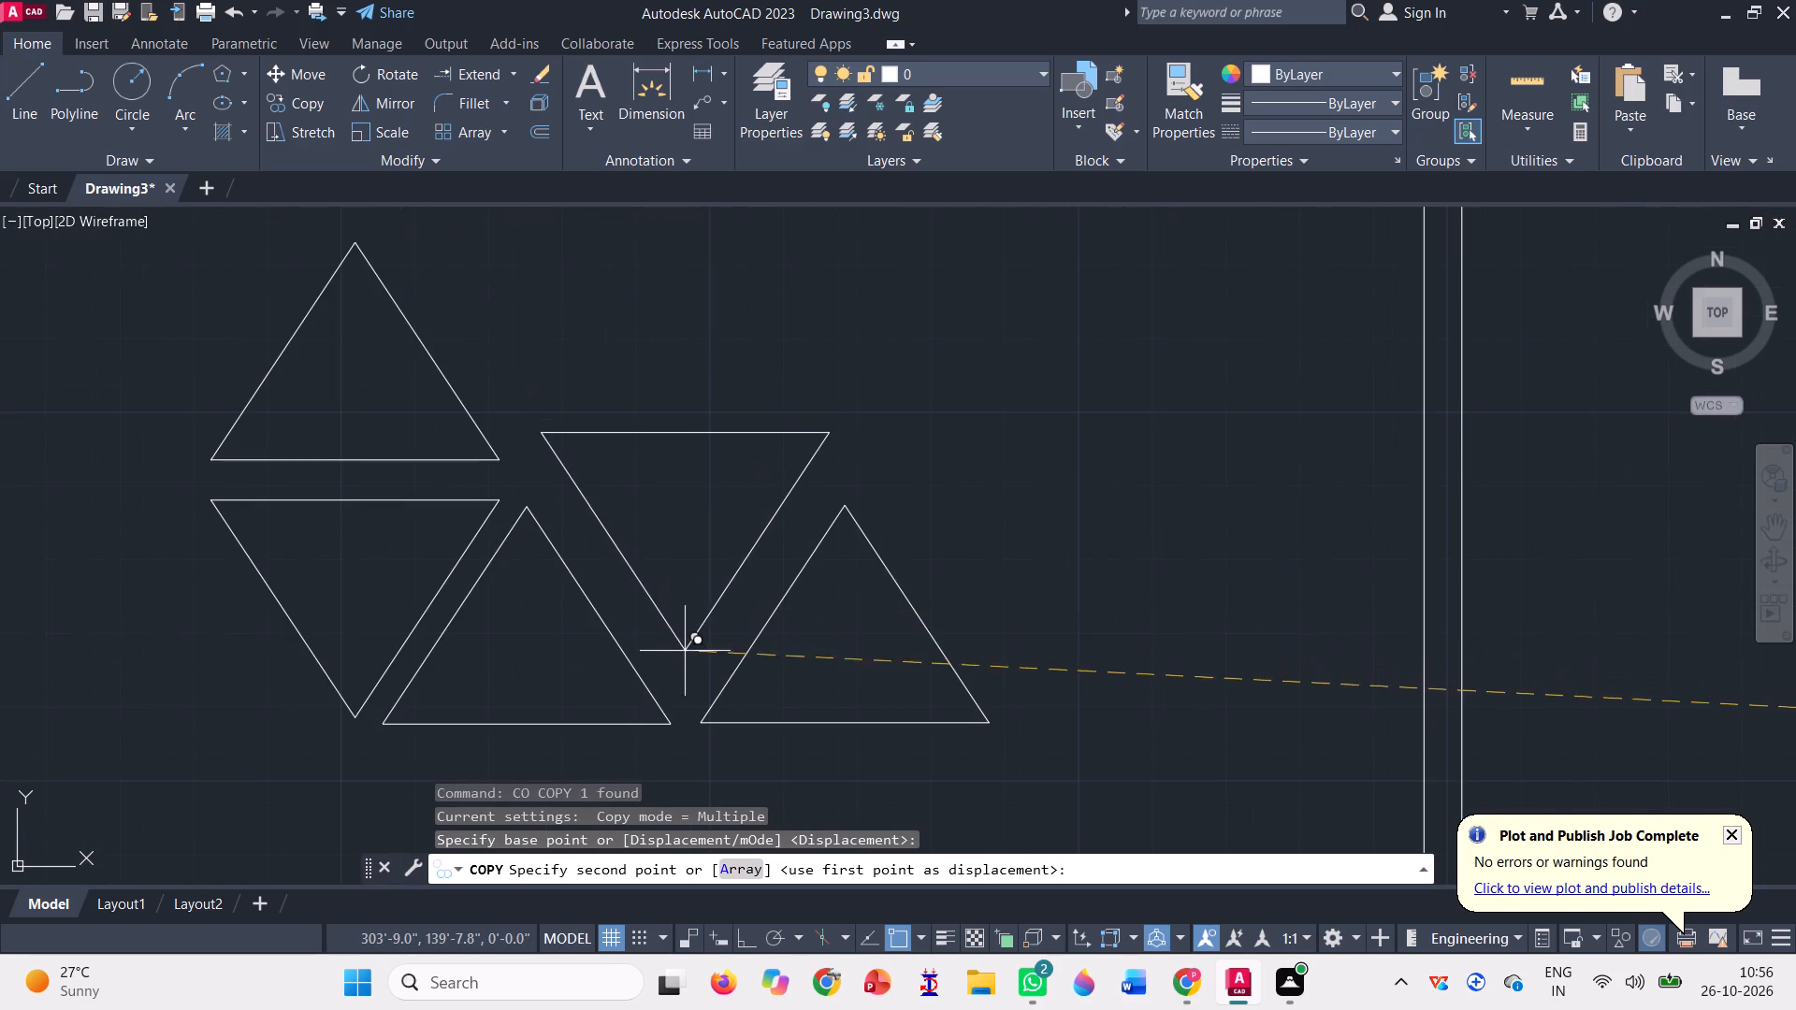
{"action": "left_click", "coordinate": [682, 702]}
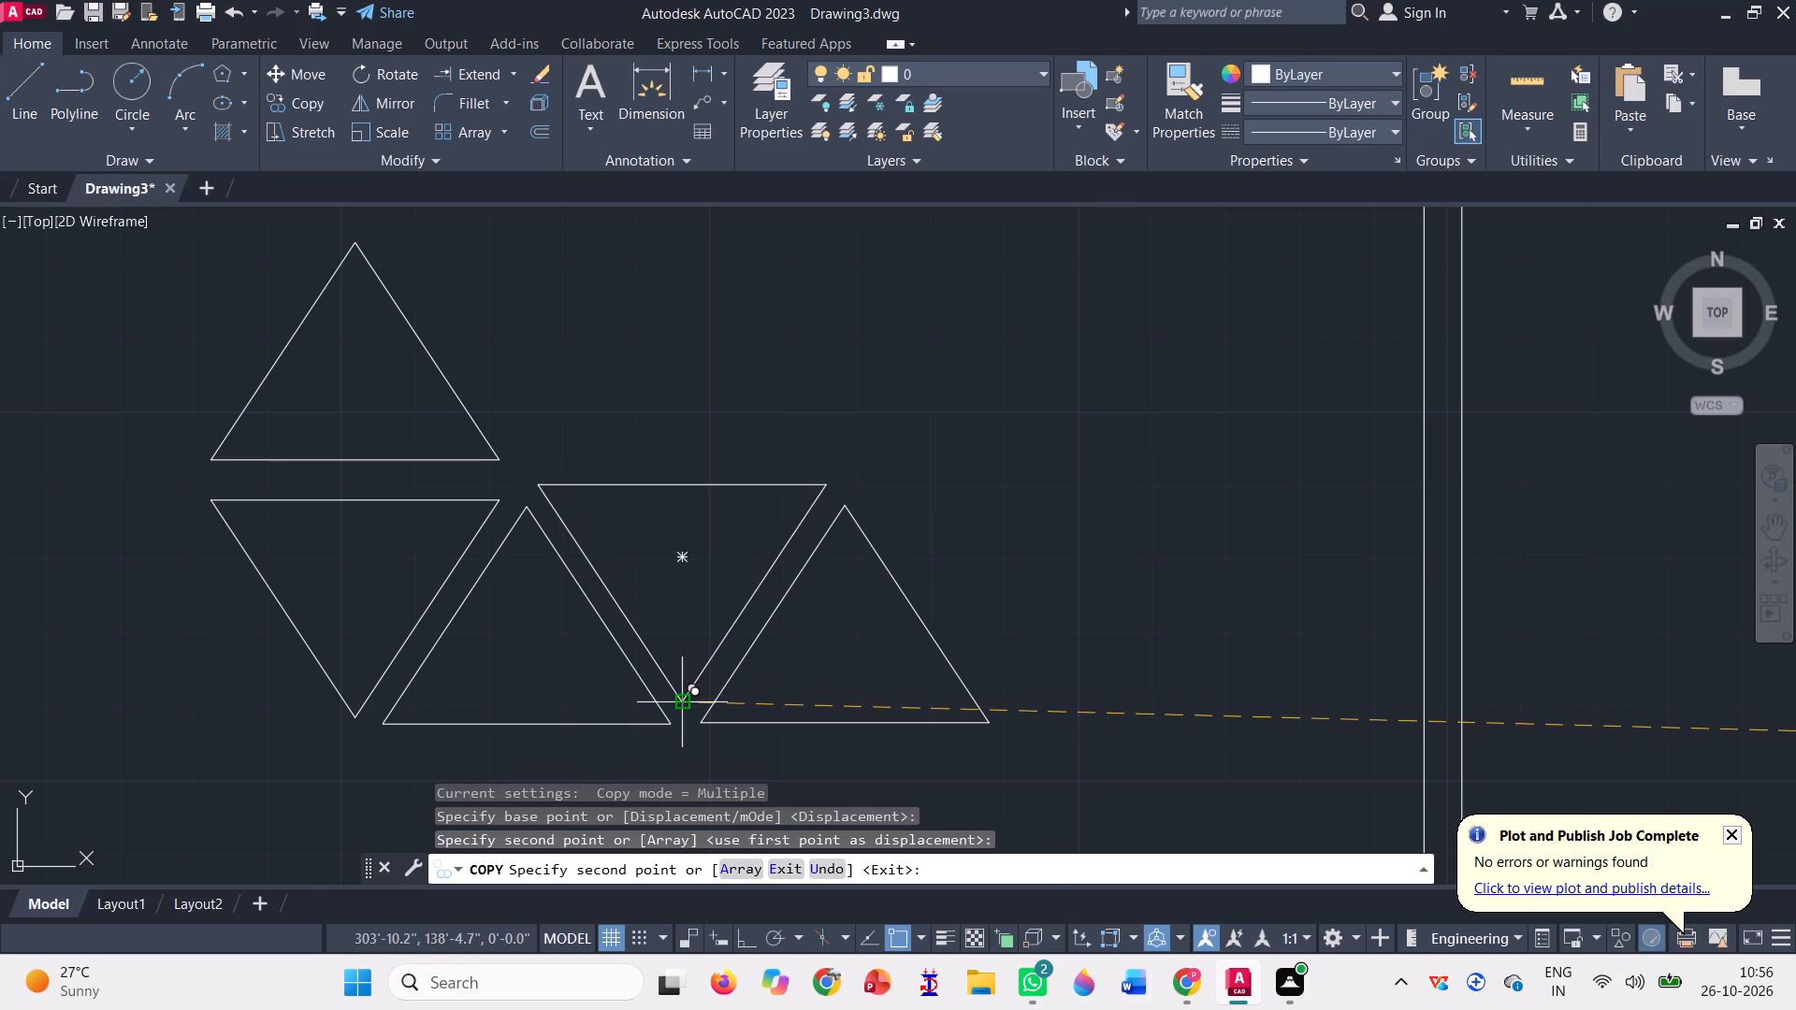
{"action": "scroll", "coordinate": [566, 661], "scroll_direction": "down", "scroll_amount": 1}
{"action": "scroll", "coordinate": [574, 552], "scroll_direction": "down", "scroll_amount": 1}
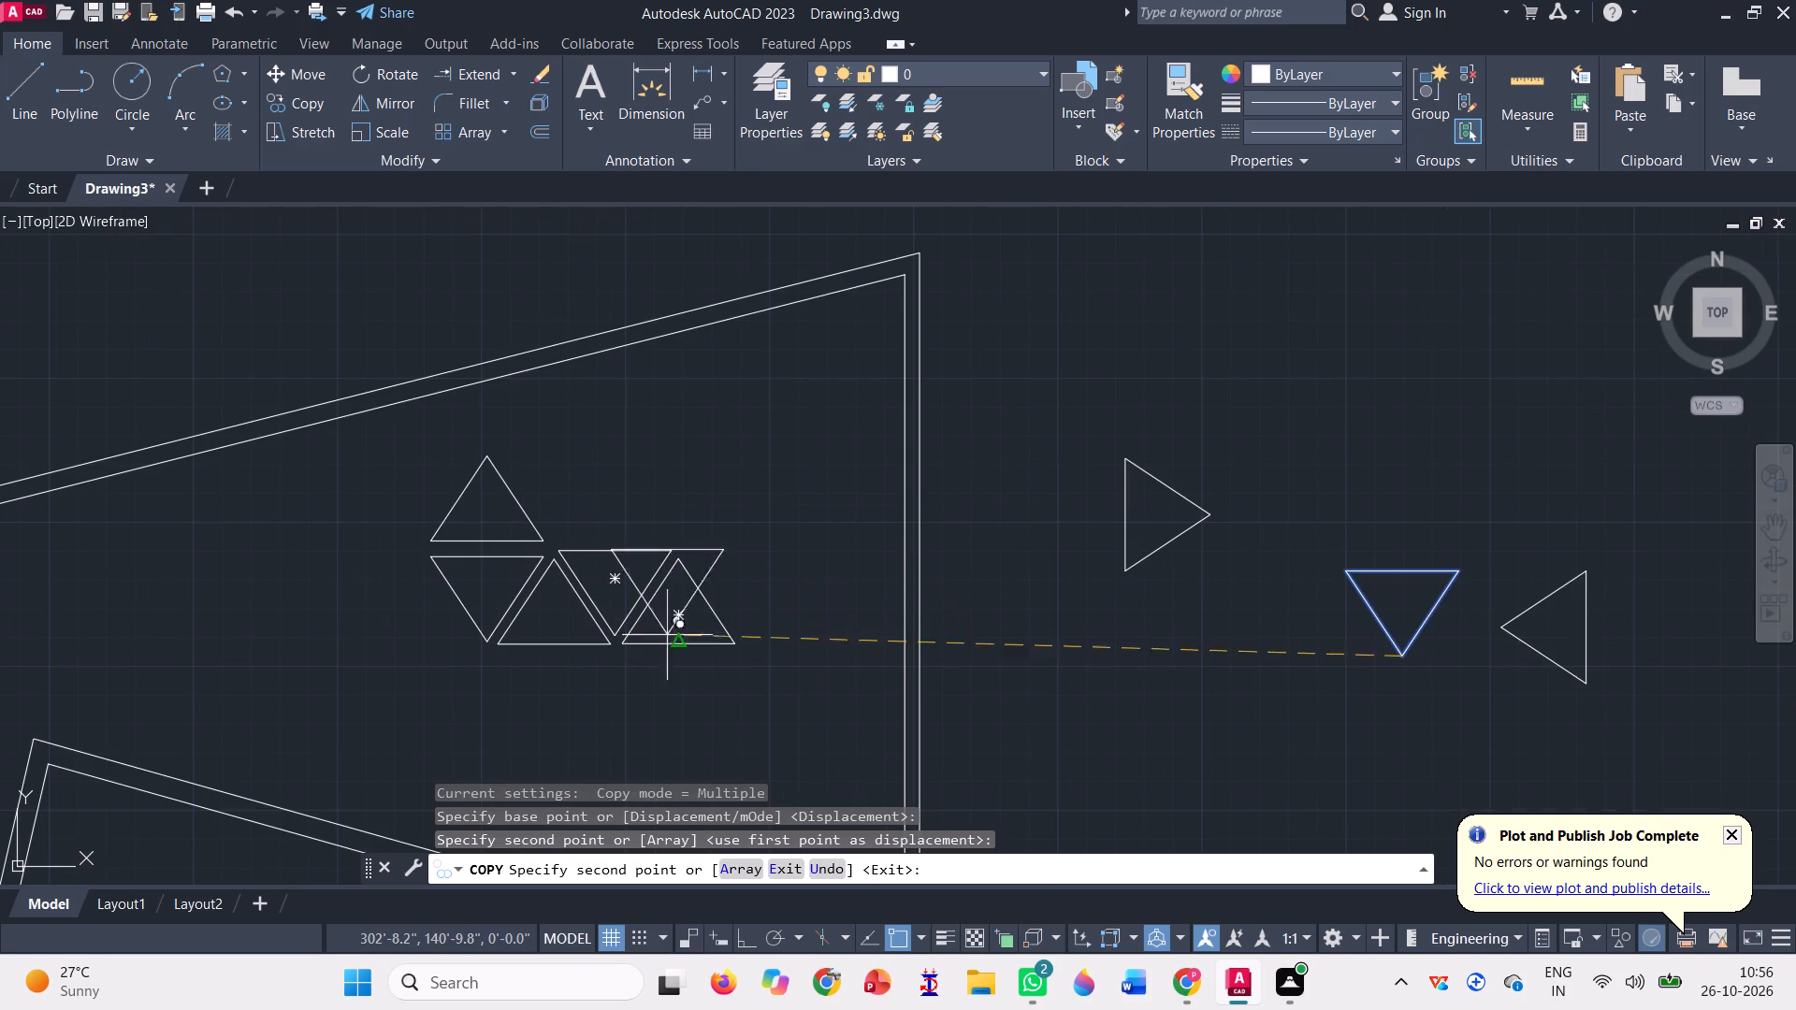
{"action": "scroll", "coordinate": [623, 758], "scroll_direction": "up", "scroll_amount": 2}
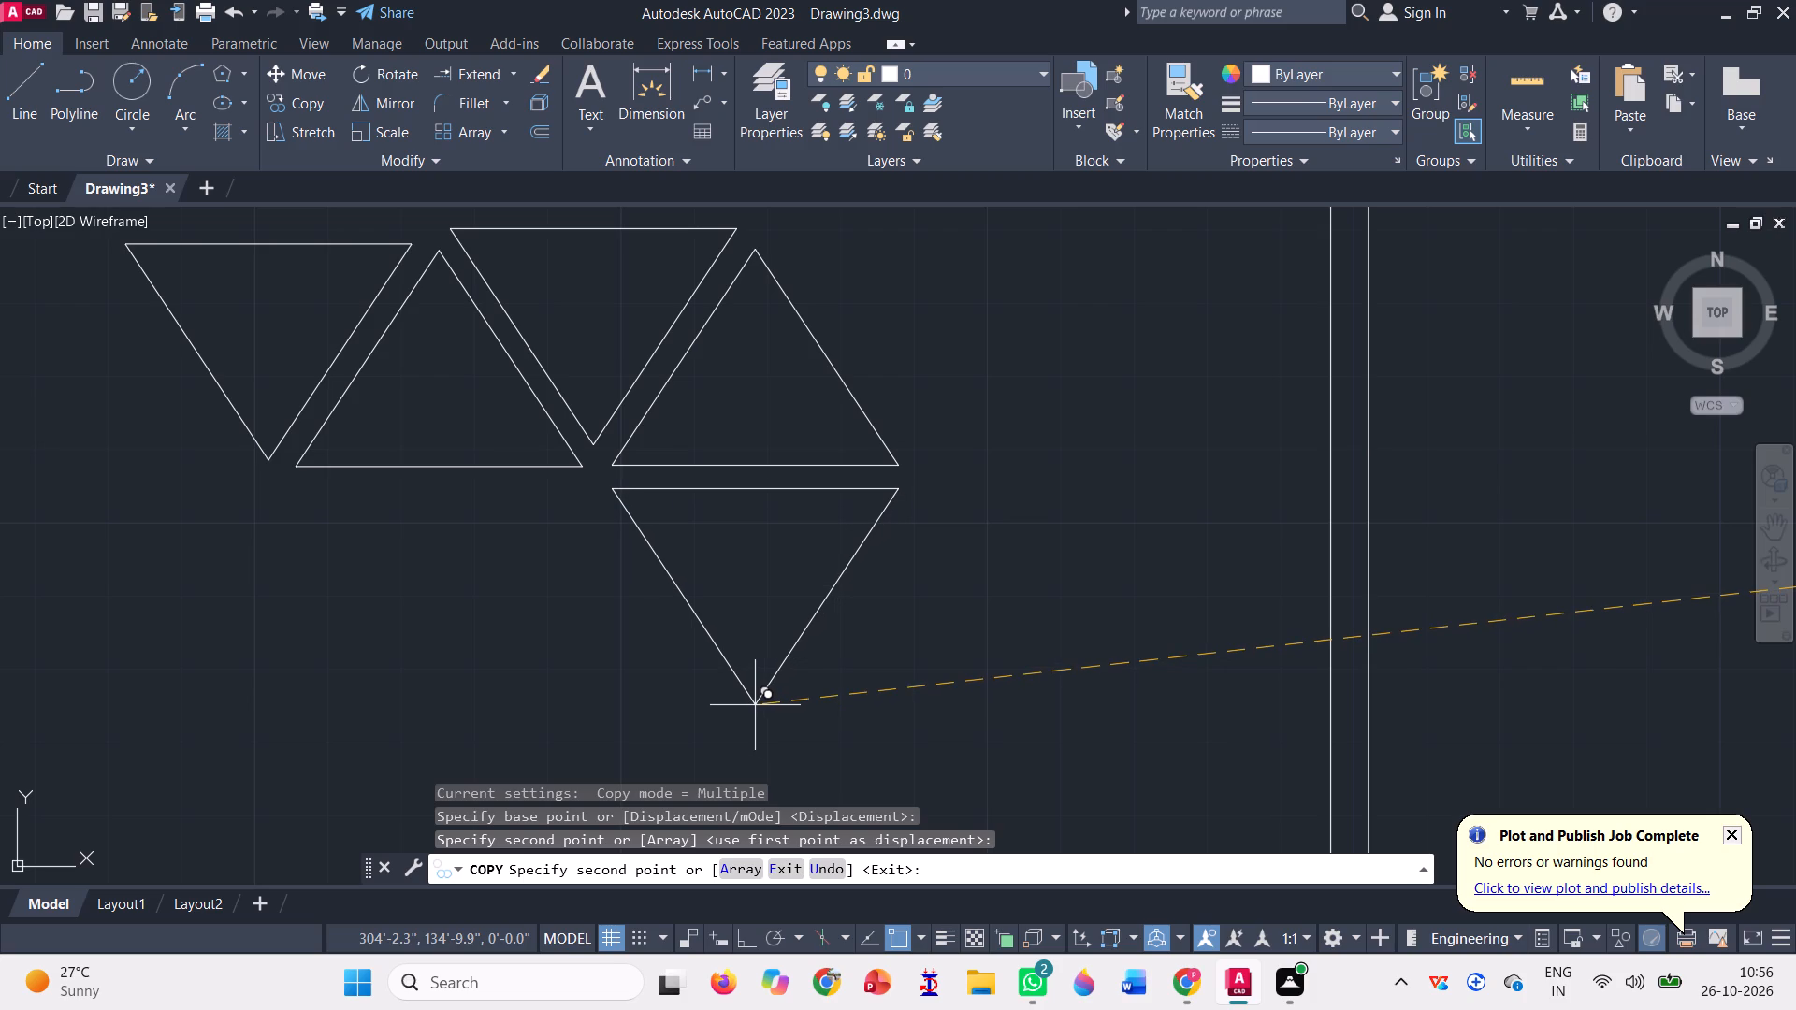
{"action": "left_click", "coordinate": [755, 705]}
{"action": "scroll", "coordinate": [579, 677], "scroll_direction": "down", "scroll_amount": 2}
{"action": "key", "text": "Escape"}
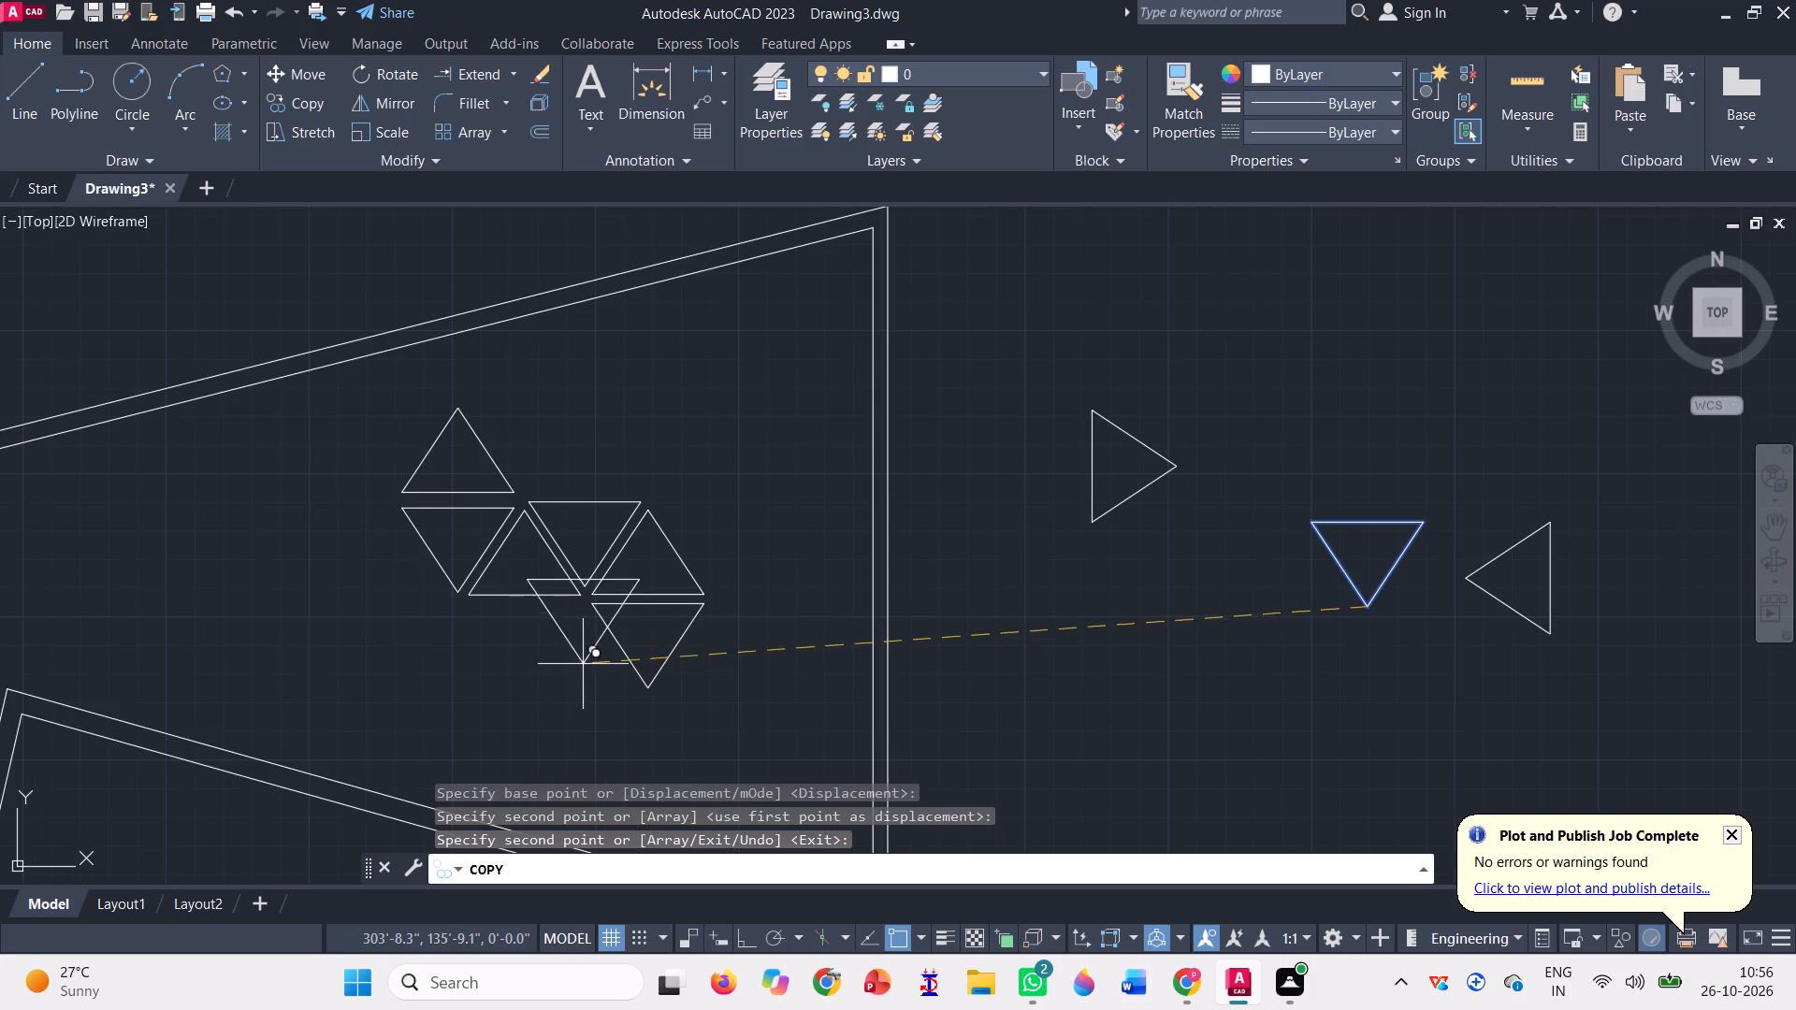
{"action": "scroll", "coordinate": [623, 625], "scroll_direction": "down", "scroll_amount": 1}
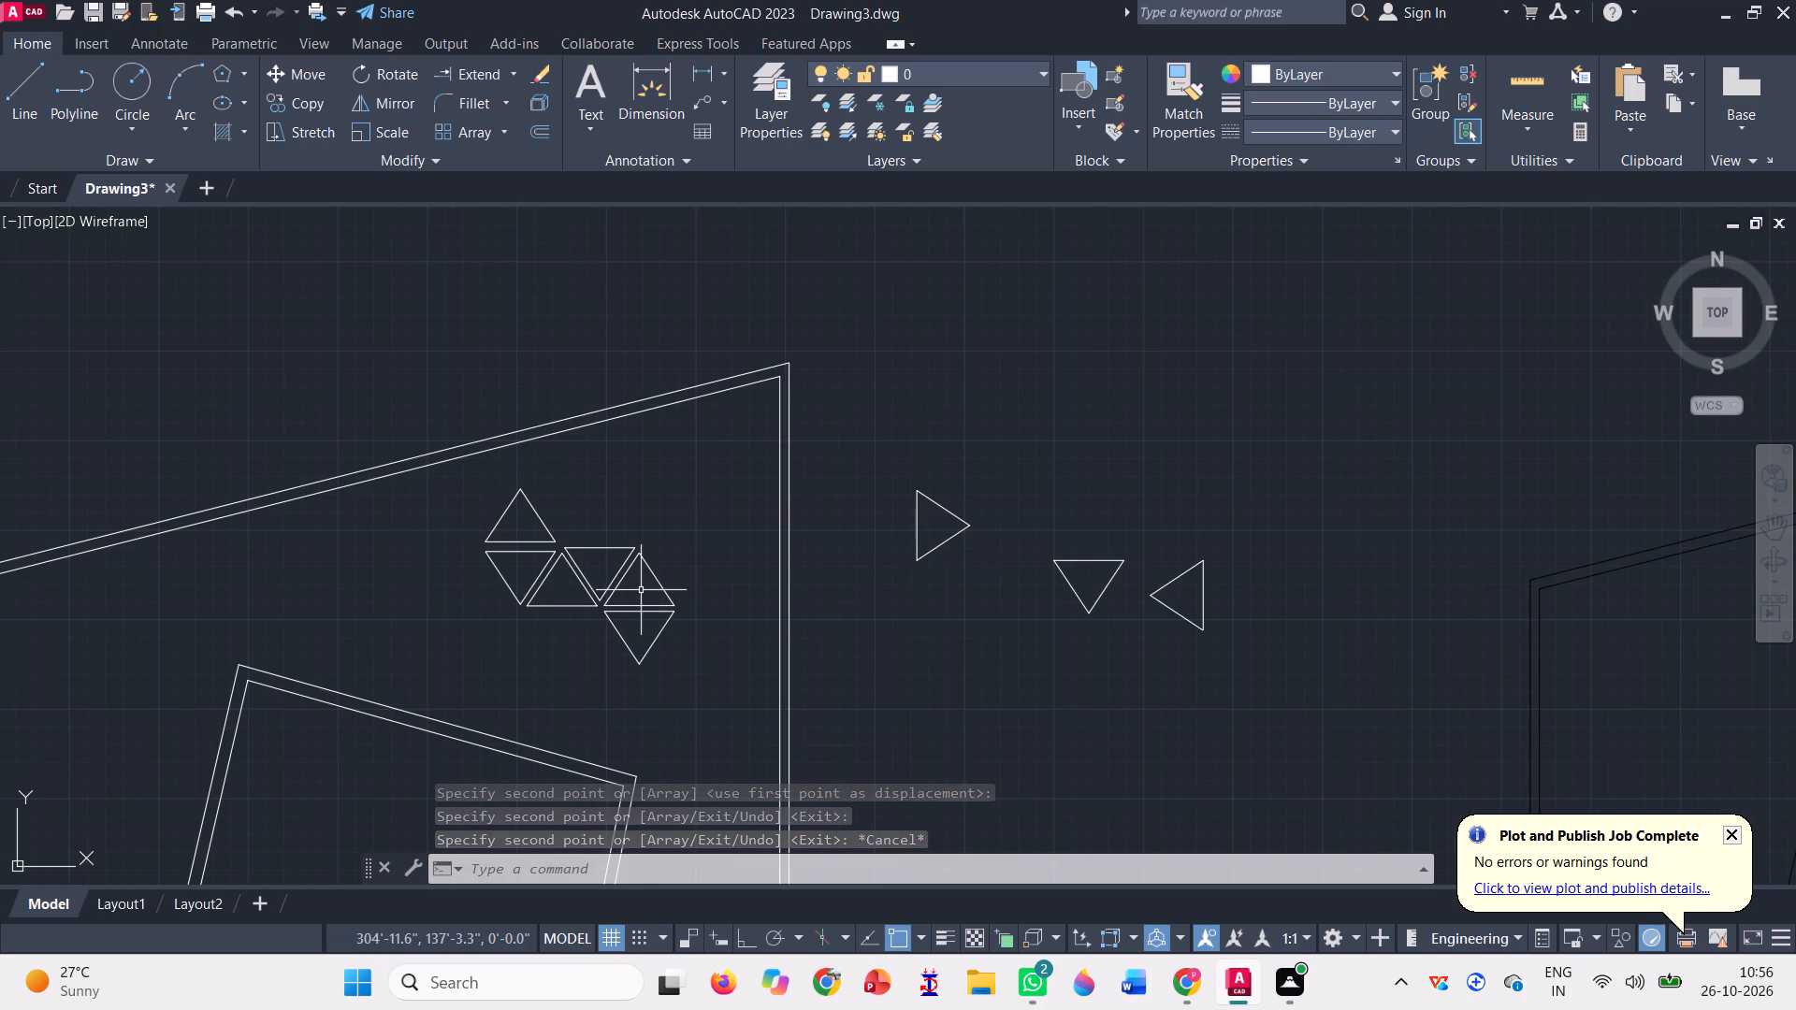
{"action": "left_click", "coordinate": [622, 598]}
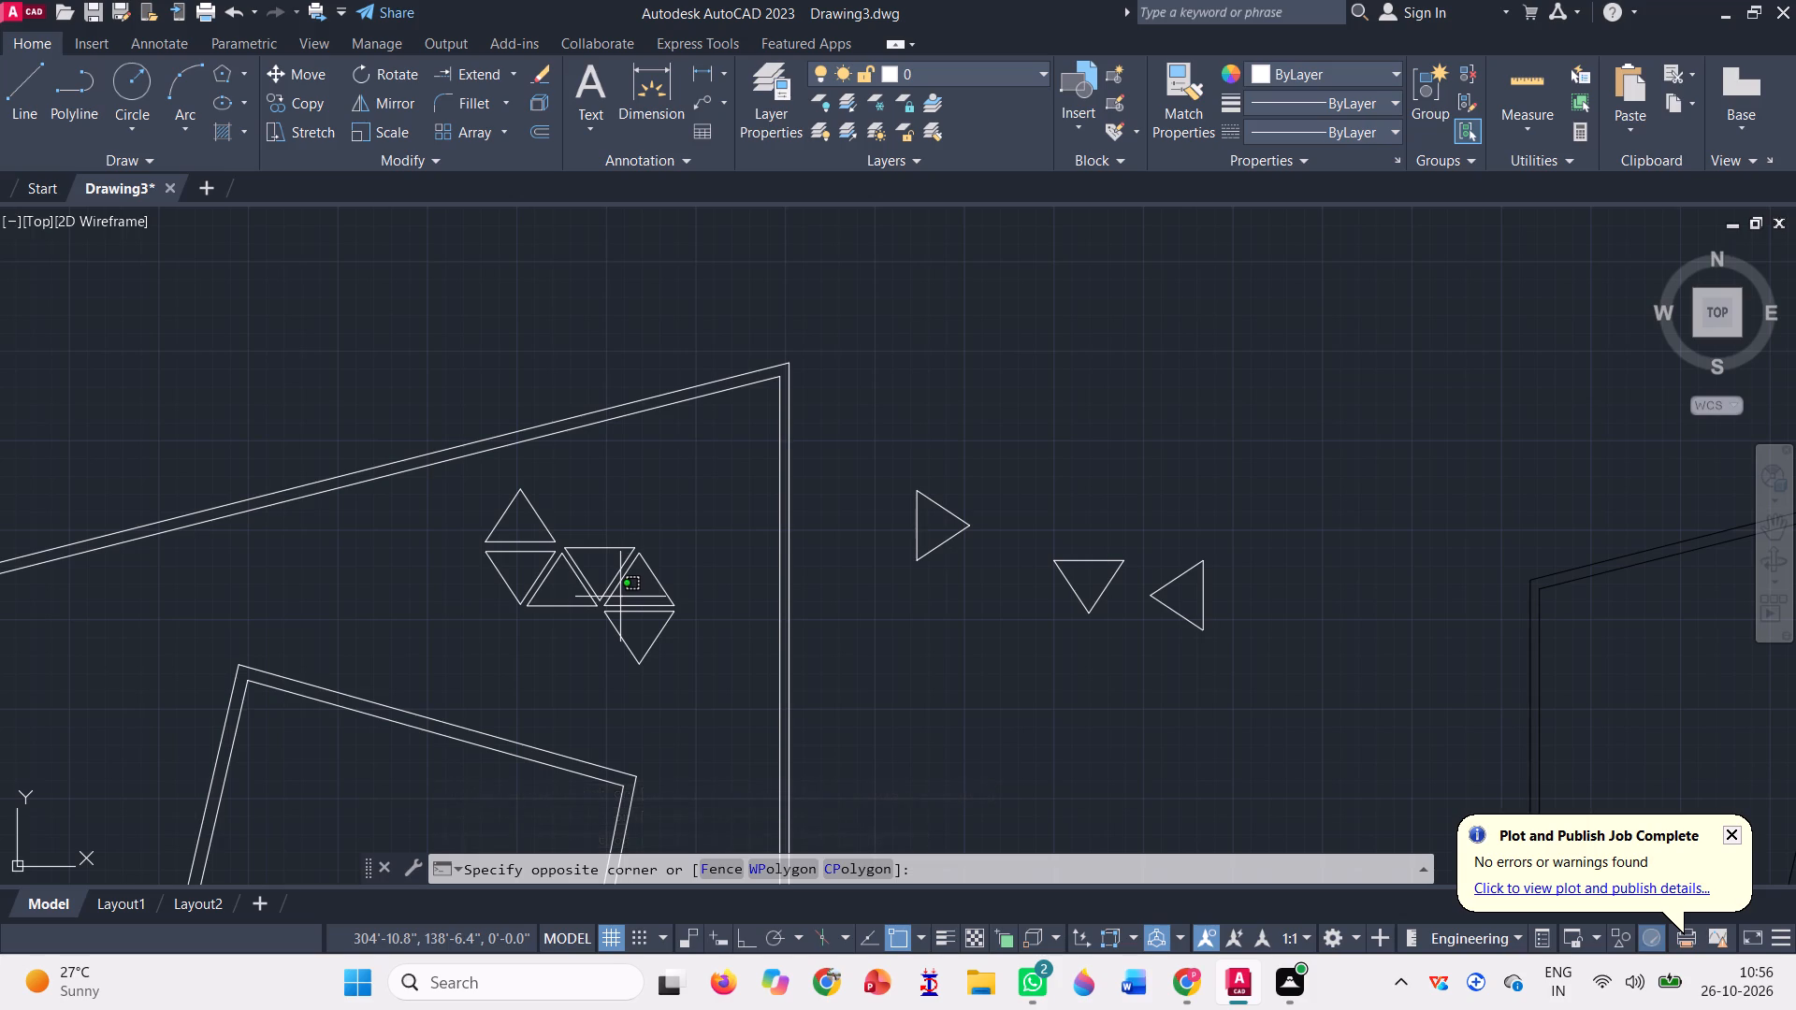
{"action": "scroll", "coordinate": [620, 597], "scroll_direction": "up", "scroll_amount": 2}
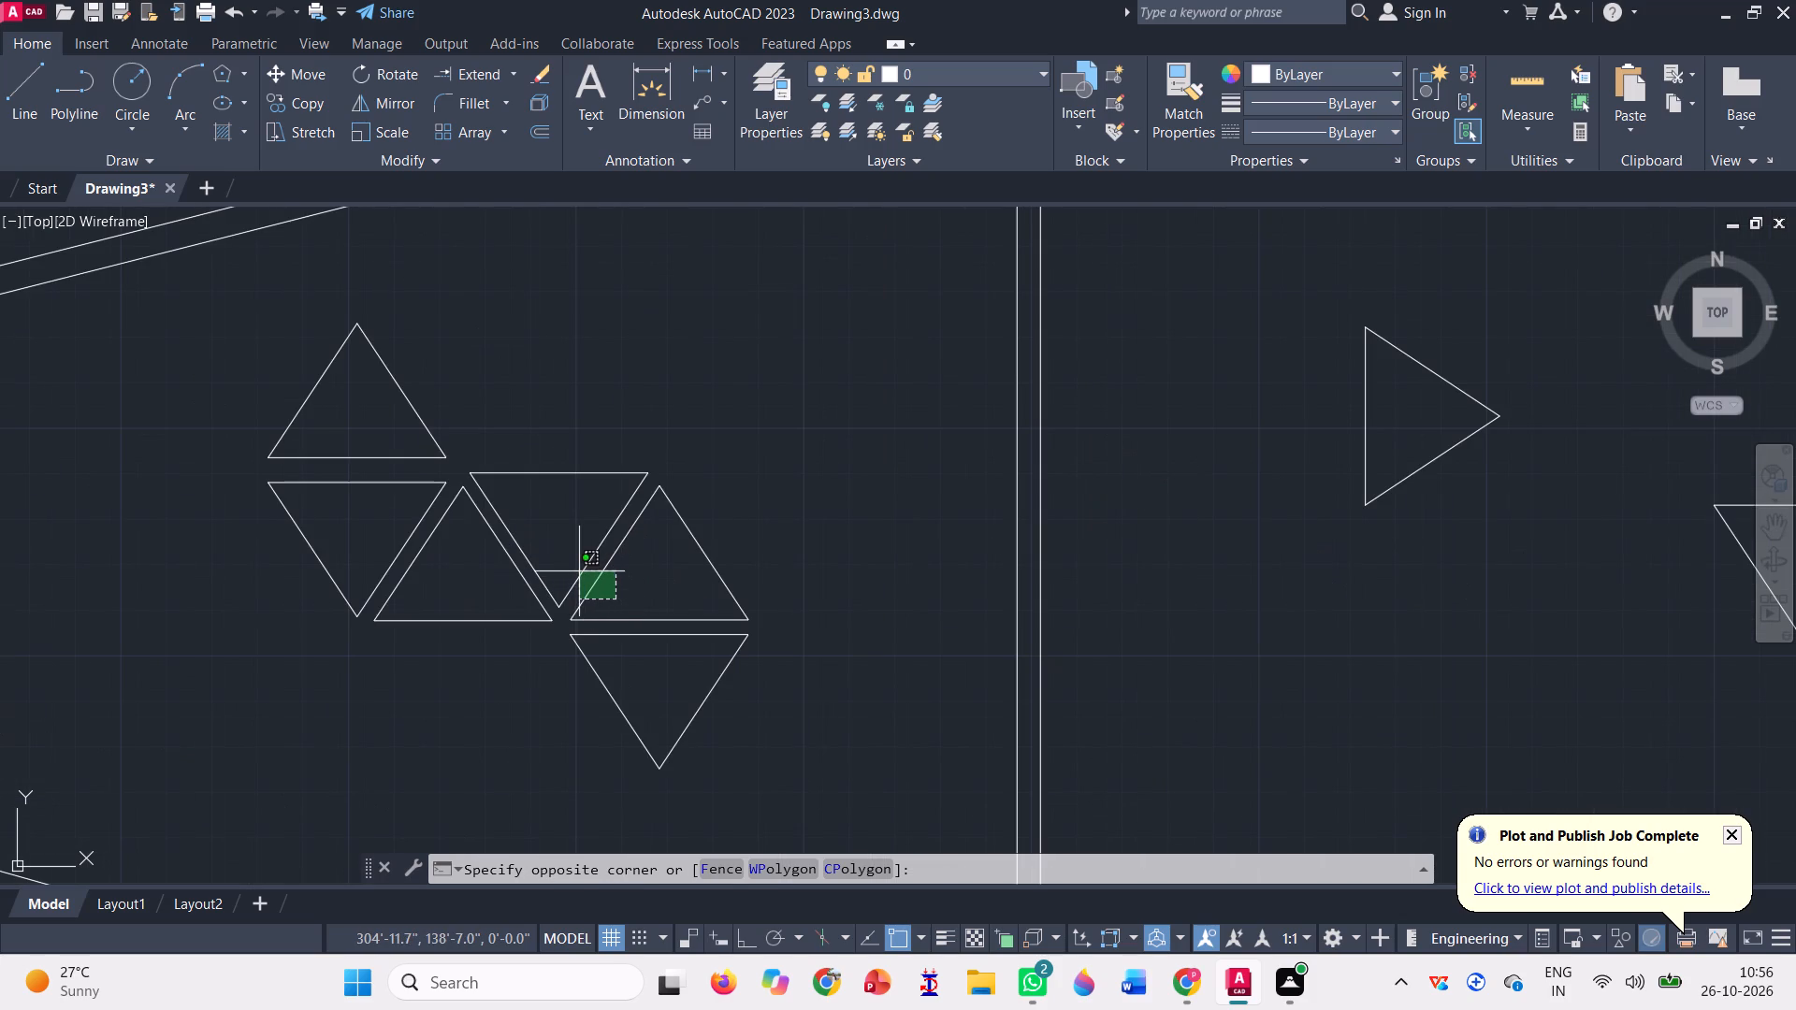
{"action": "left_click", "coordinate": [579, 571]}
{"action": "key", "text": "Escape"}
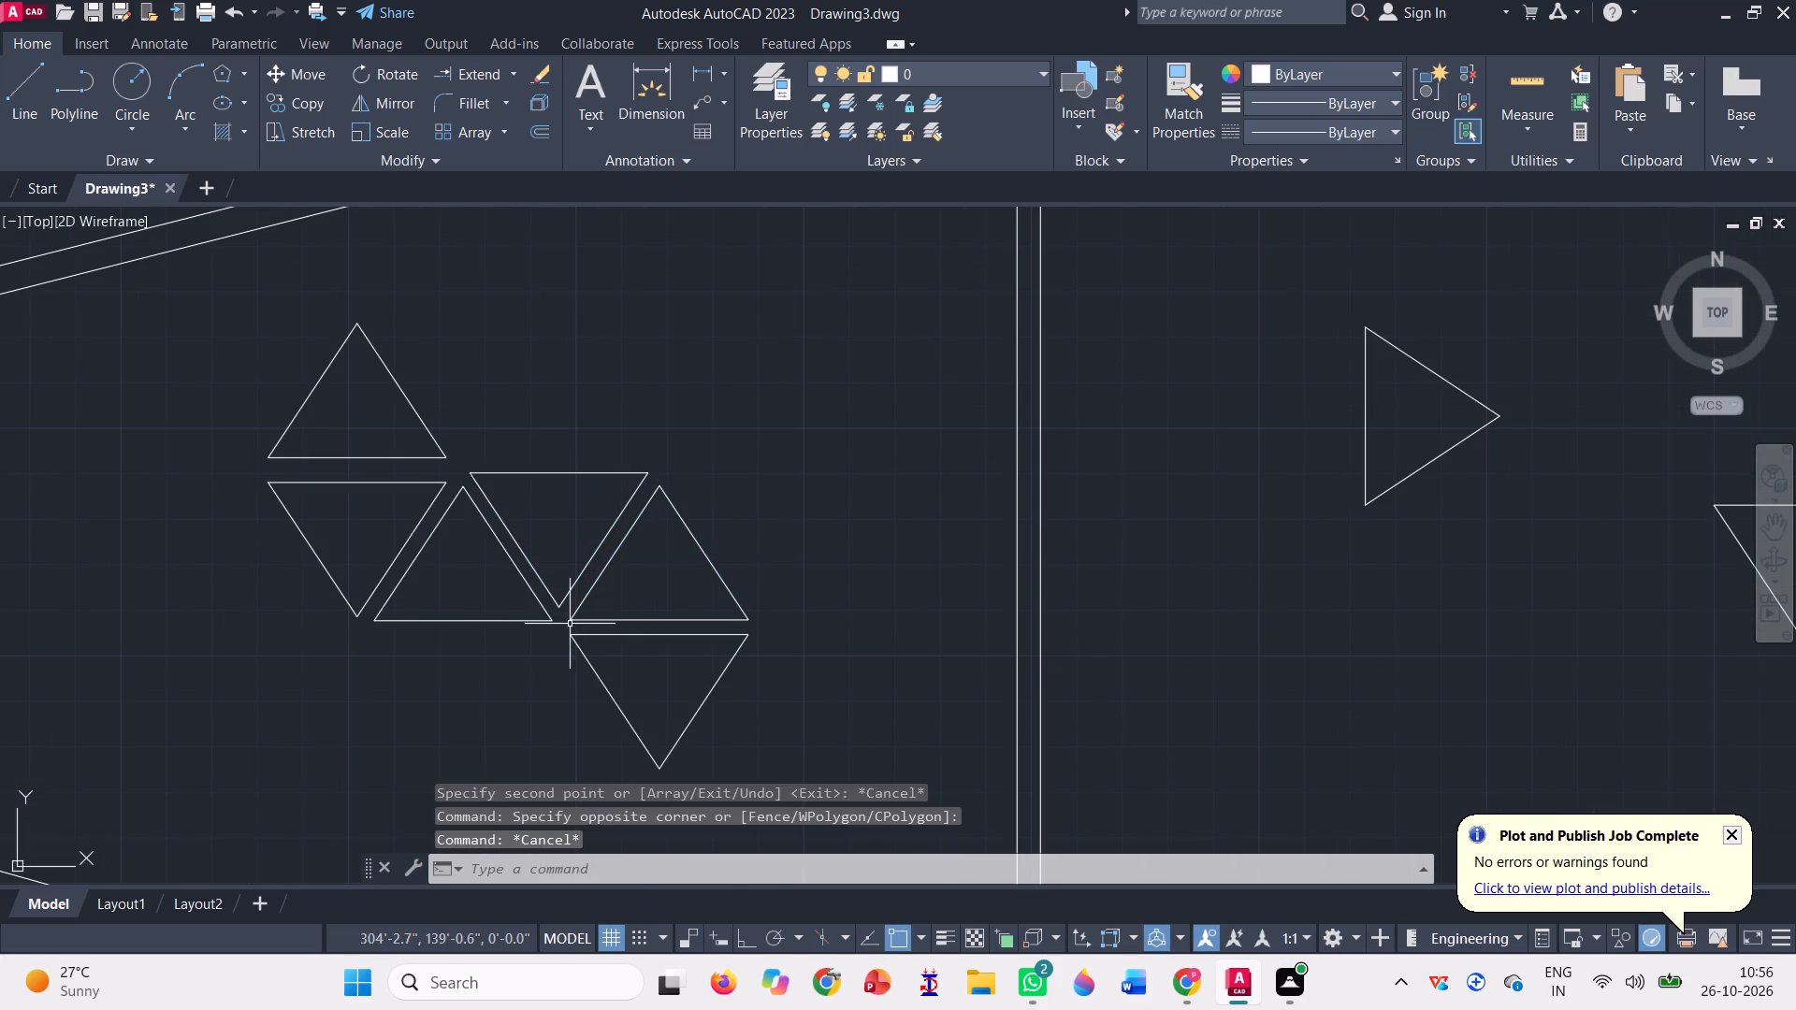
Copy the row's easternmost north-pointing triangle from its southwest corner to just east of the lowest south-pointing triangle.
{"action": "left_click", "coordinate": [566, 617]}
{"action": "left_click", "coordinate": [570, 621]}
{"action": "left_click", "coordinate": [576, 617]}
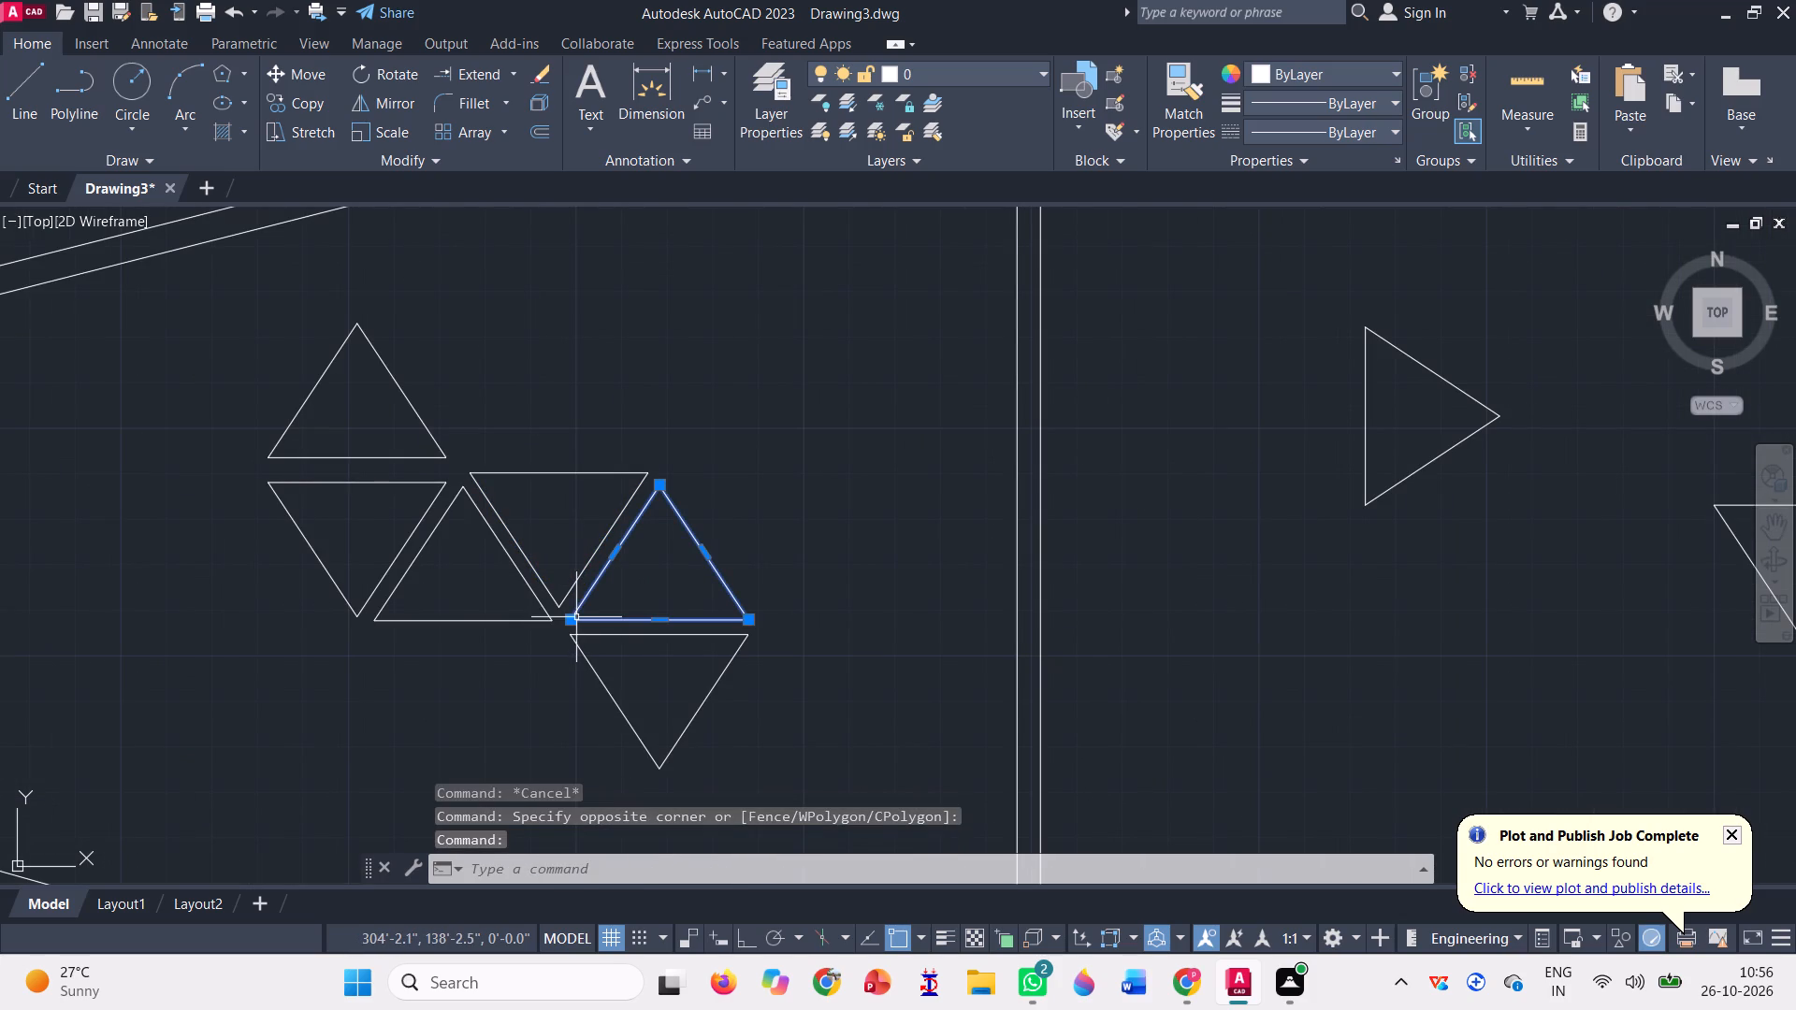
{"action": "type", "text": "co"}
{"action": "key", "text": "space"}
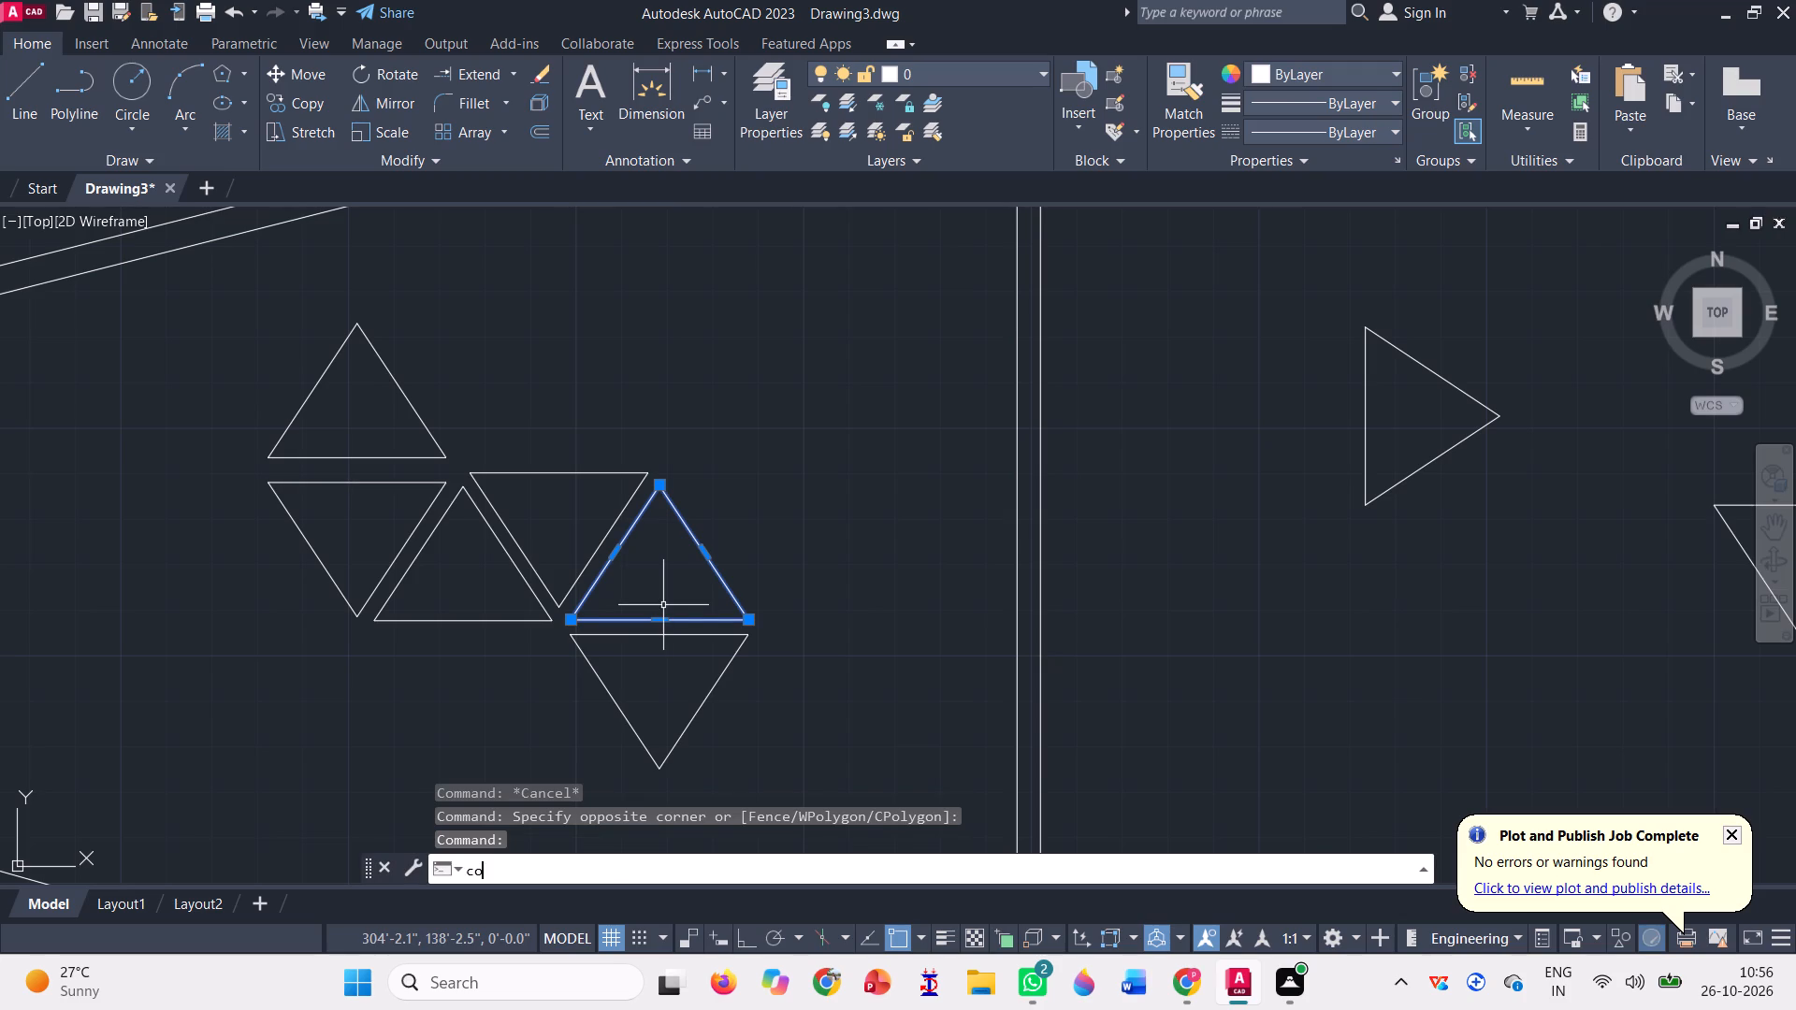
{"action": "left_click", "coordinate": [576, 613]}
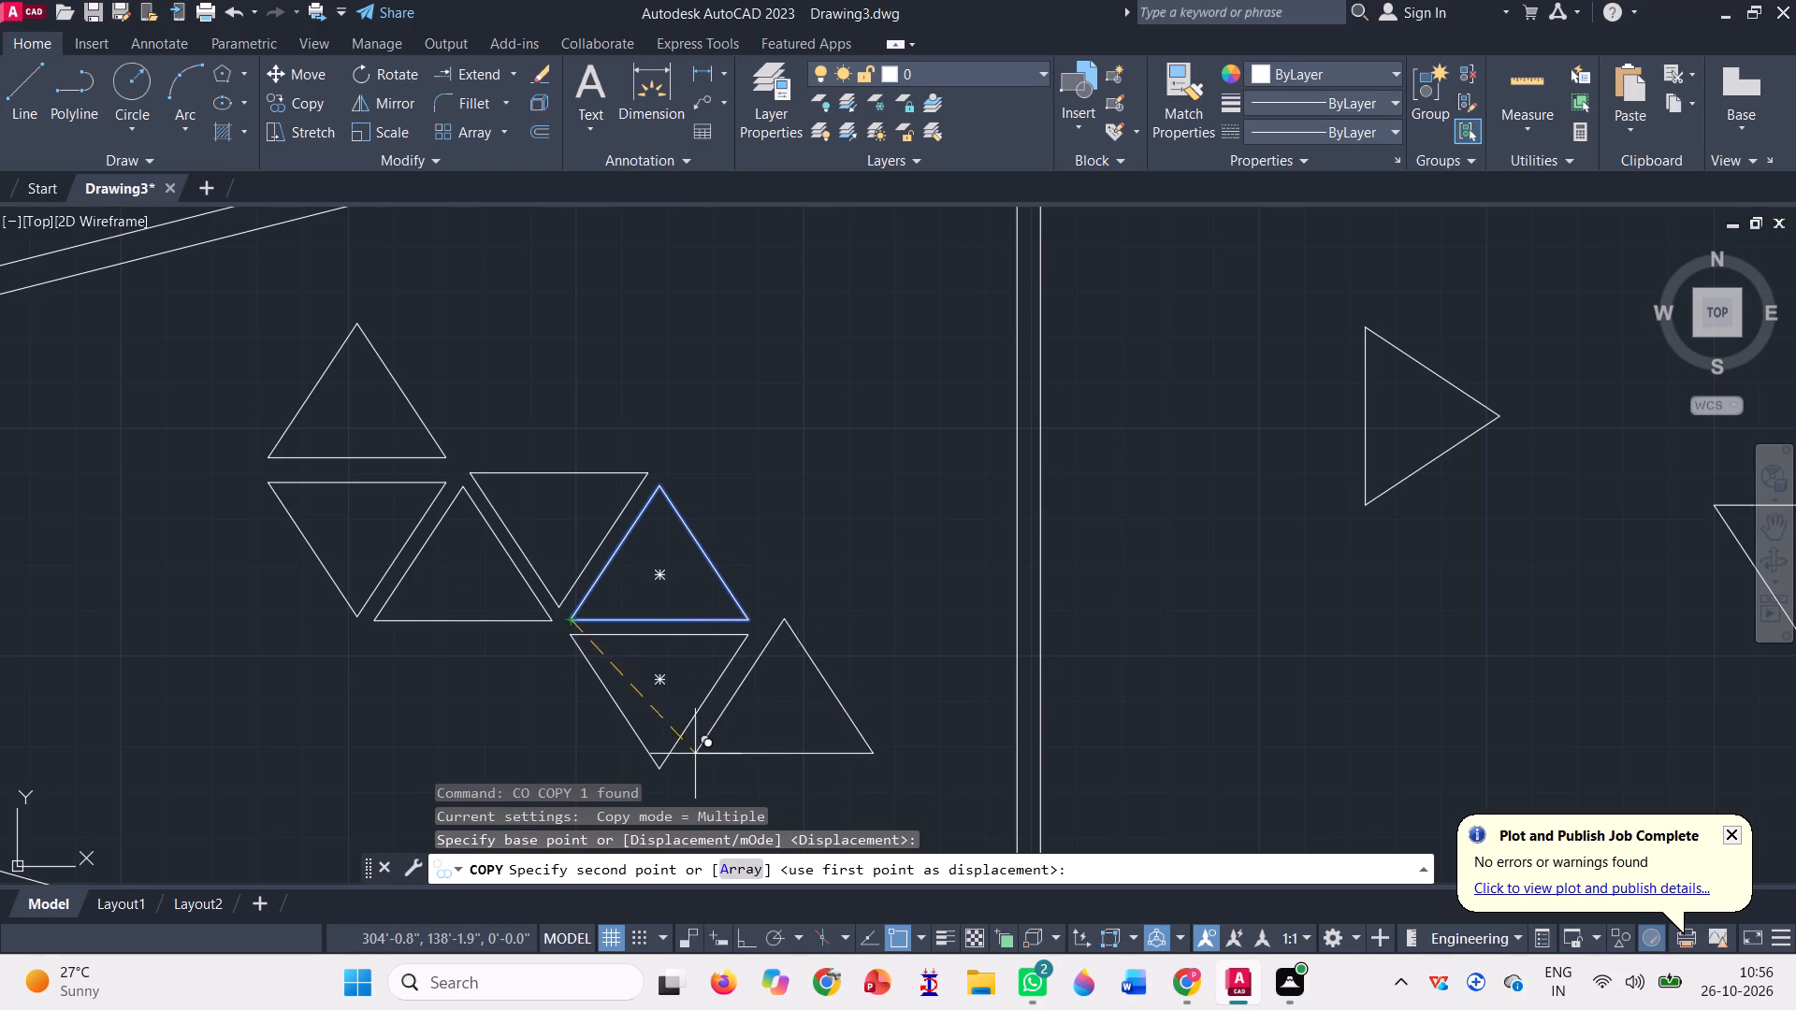
{"action": "scroll", "coordinate": [710, 639], "scroll_direction": "down", "scroll_amount": 1}
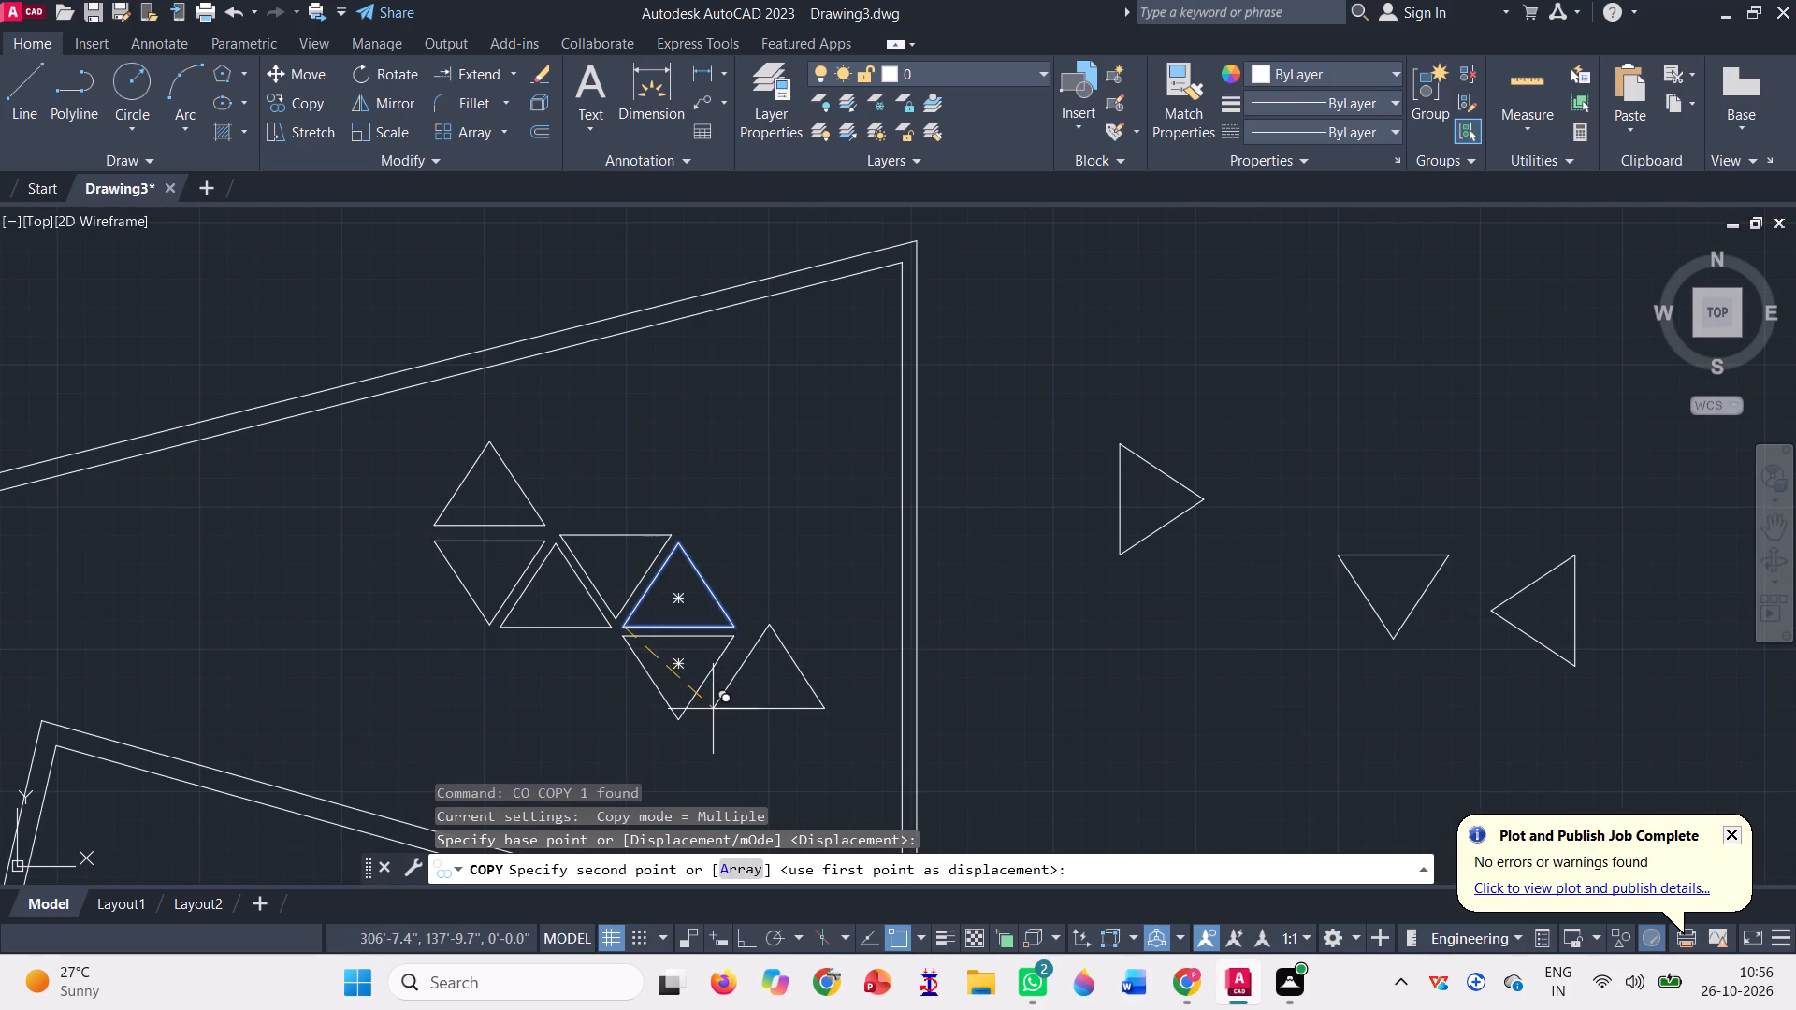
{"action": "scroll", "coordinate": [713, 709], "scroll_direction": "up", "scroll_amount": 2}
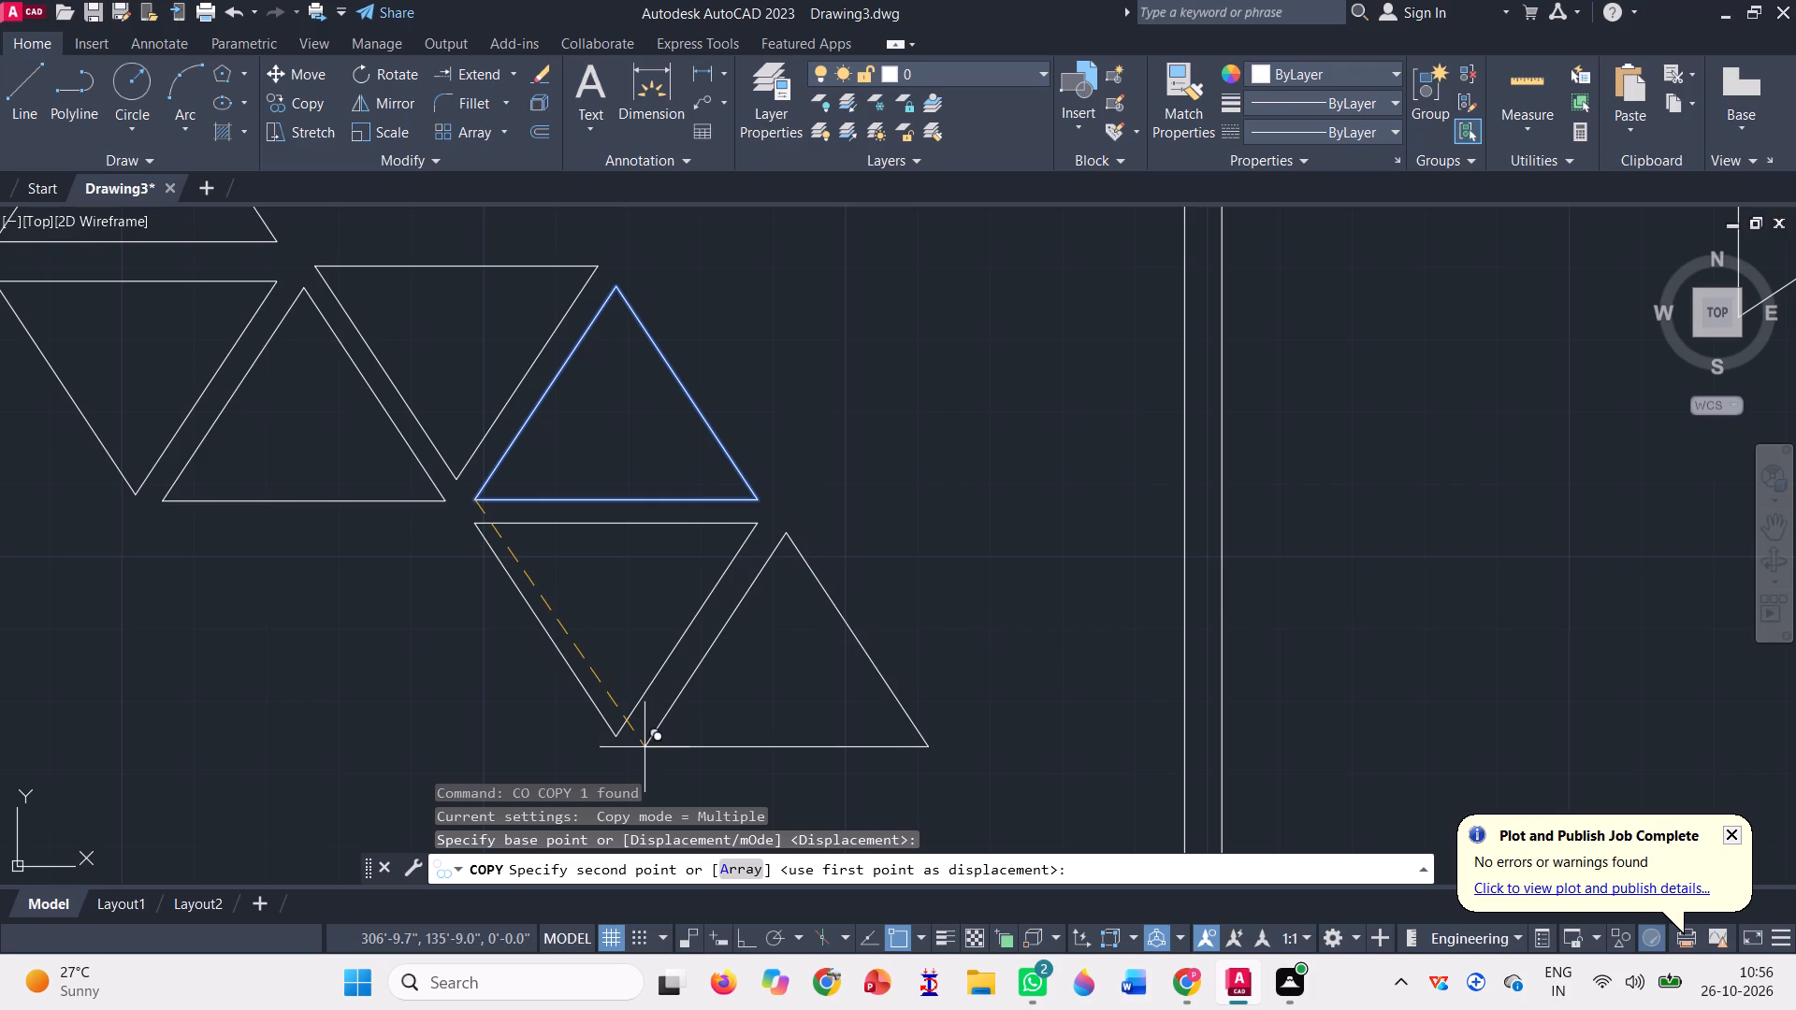
{"action": "left_click", "coordinate": [645, 746]}
{"action": "scroll", "coordinate": [760, 568], "scroll_direction": "down", "scroll_amount": 5}
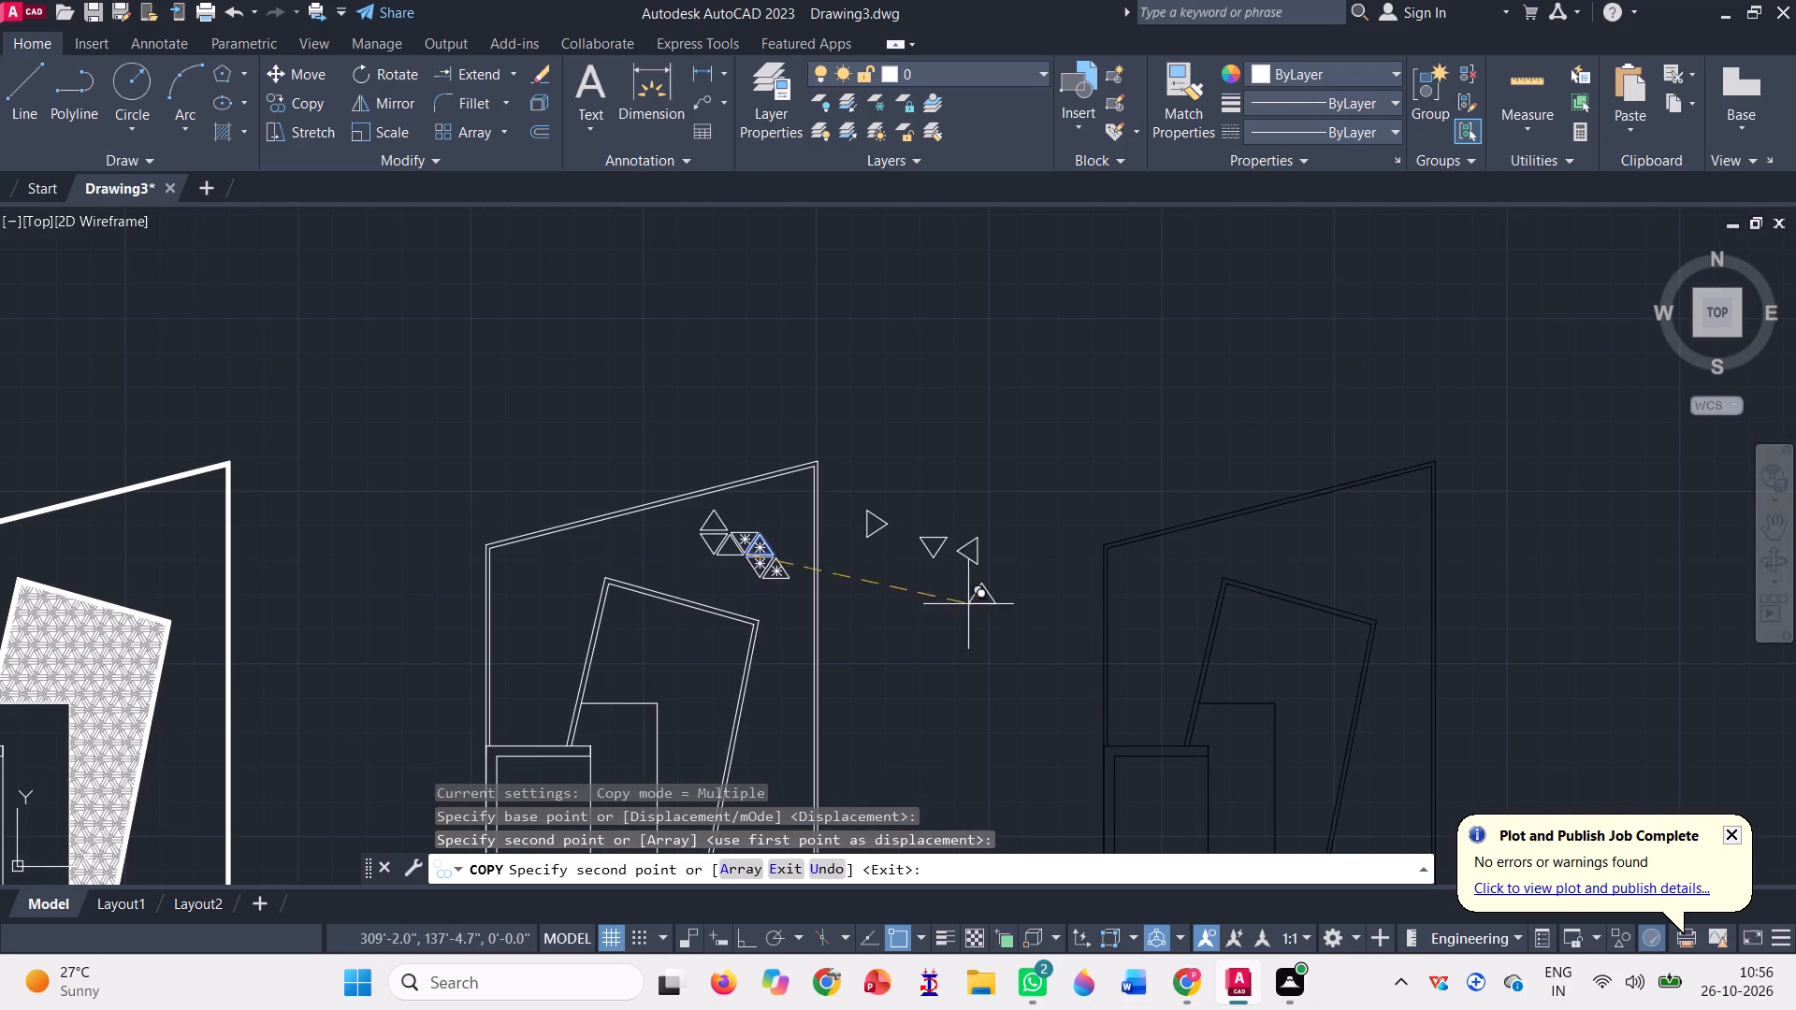
{"action": "key", "text": "Escape"}
Erase the three spare triangles outside the middle layout's east wall.
{"action": "left_click", "coordinate": [1031, 610]}
{"action": "left_click", "coordinate": [851, 483]}
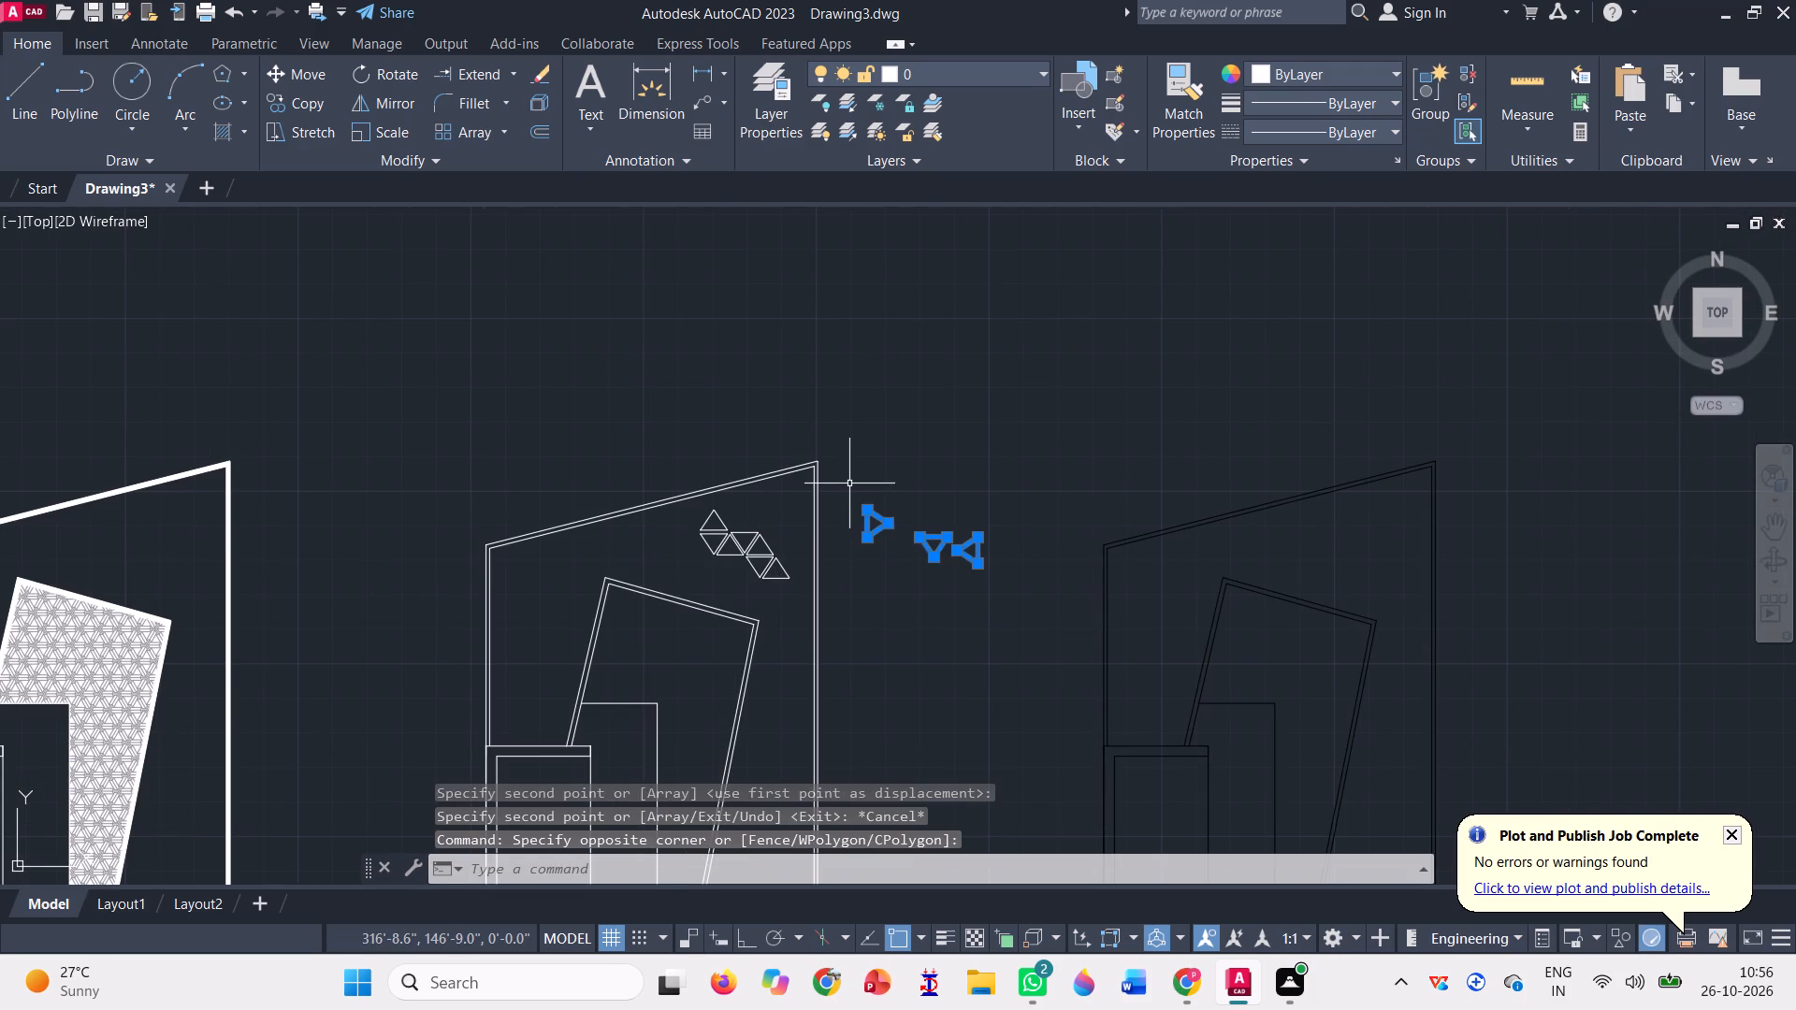
{"action": "key", "text": "Delete"}
Copy the seven-triangle group from the middle layout's outer northeast corner to the inner northeast wall corner of the hatched west layout.
{"action": "scroll", "coordinate": [718, 580], "scroll_direction": "up", "scroll_amount": 2}
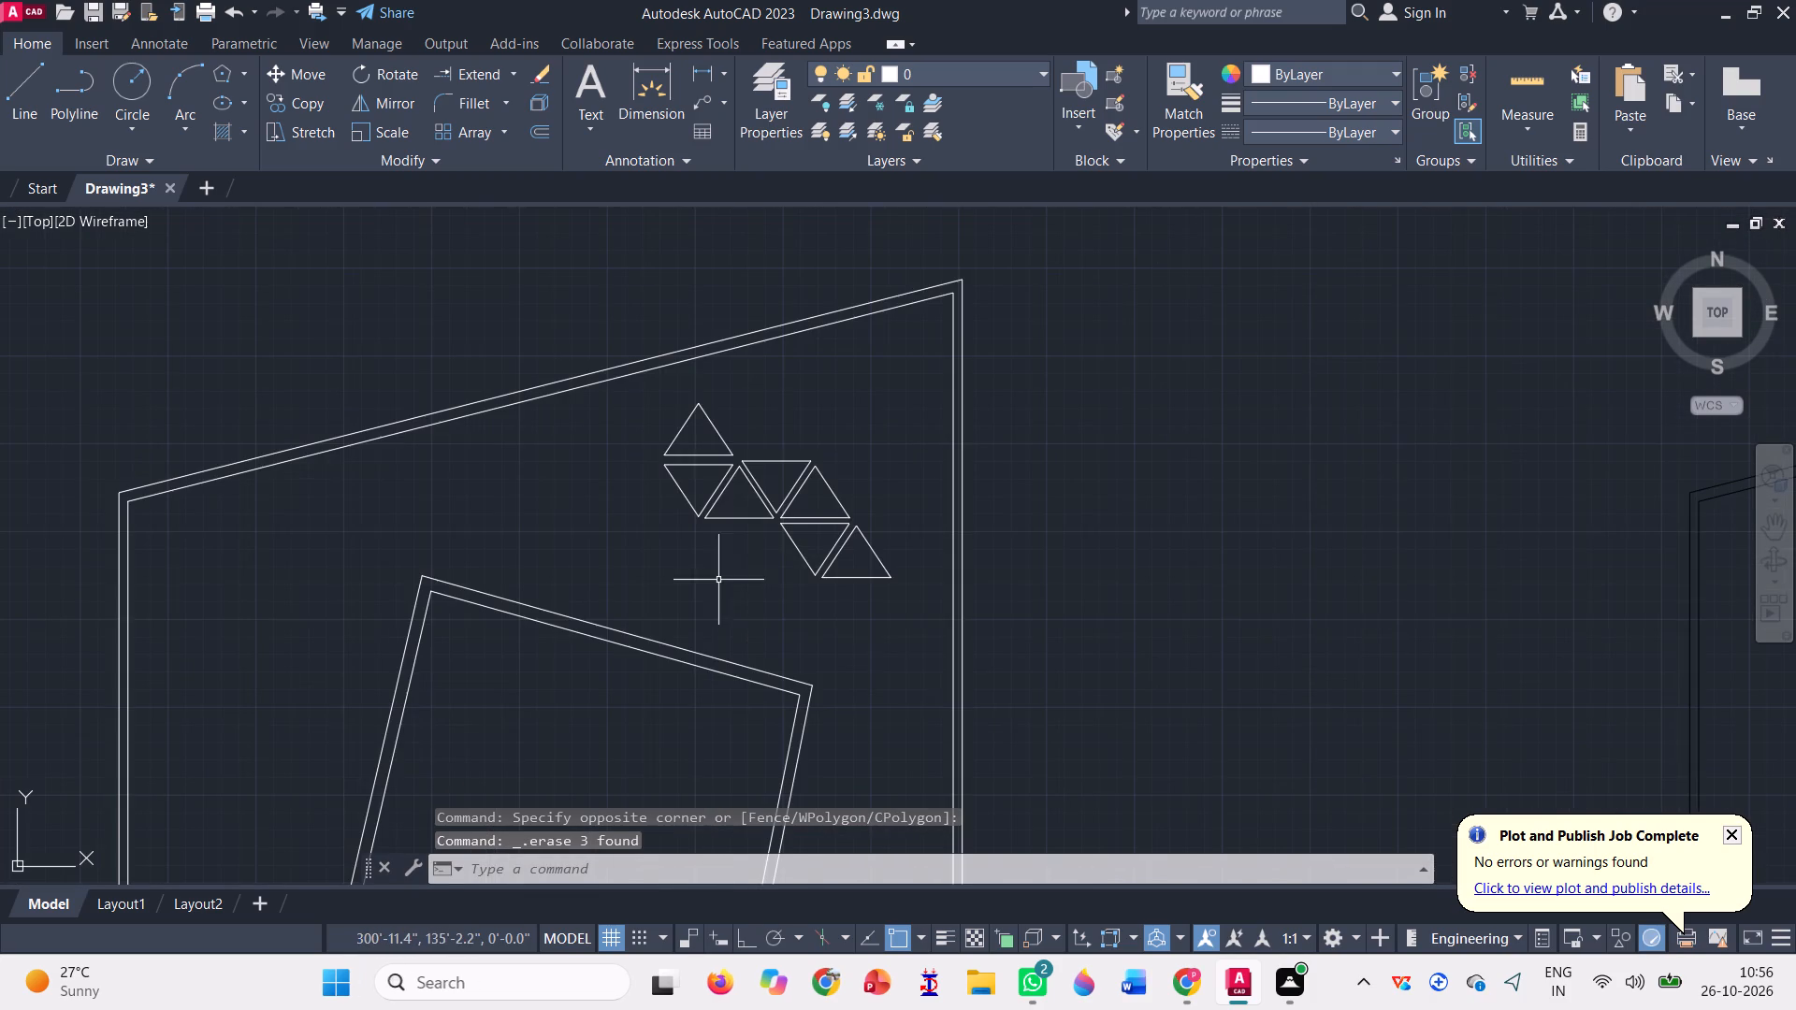
{"action": "scroll", "coordinate": [797, 525], "scroll_direction": "up", "scroll_amount": 1}
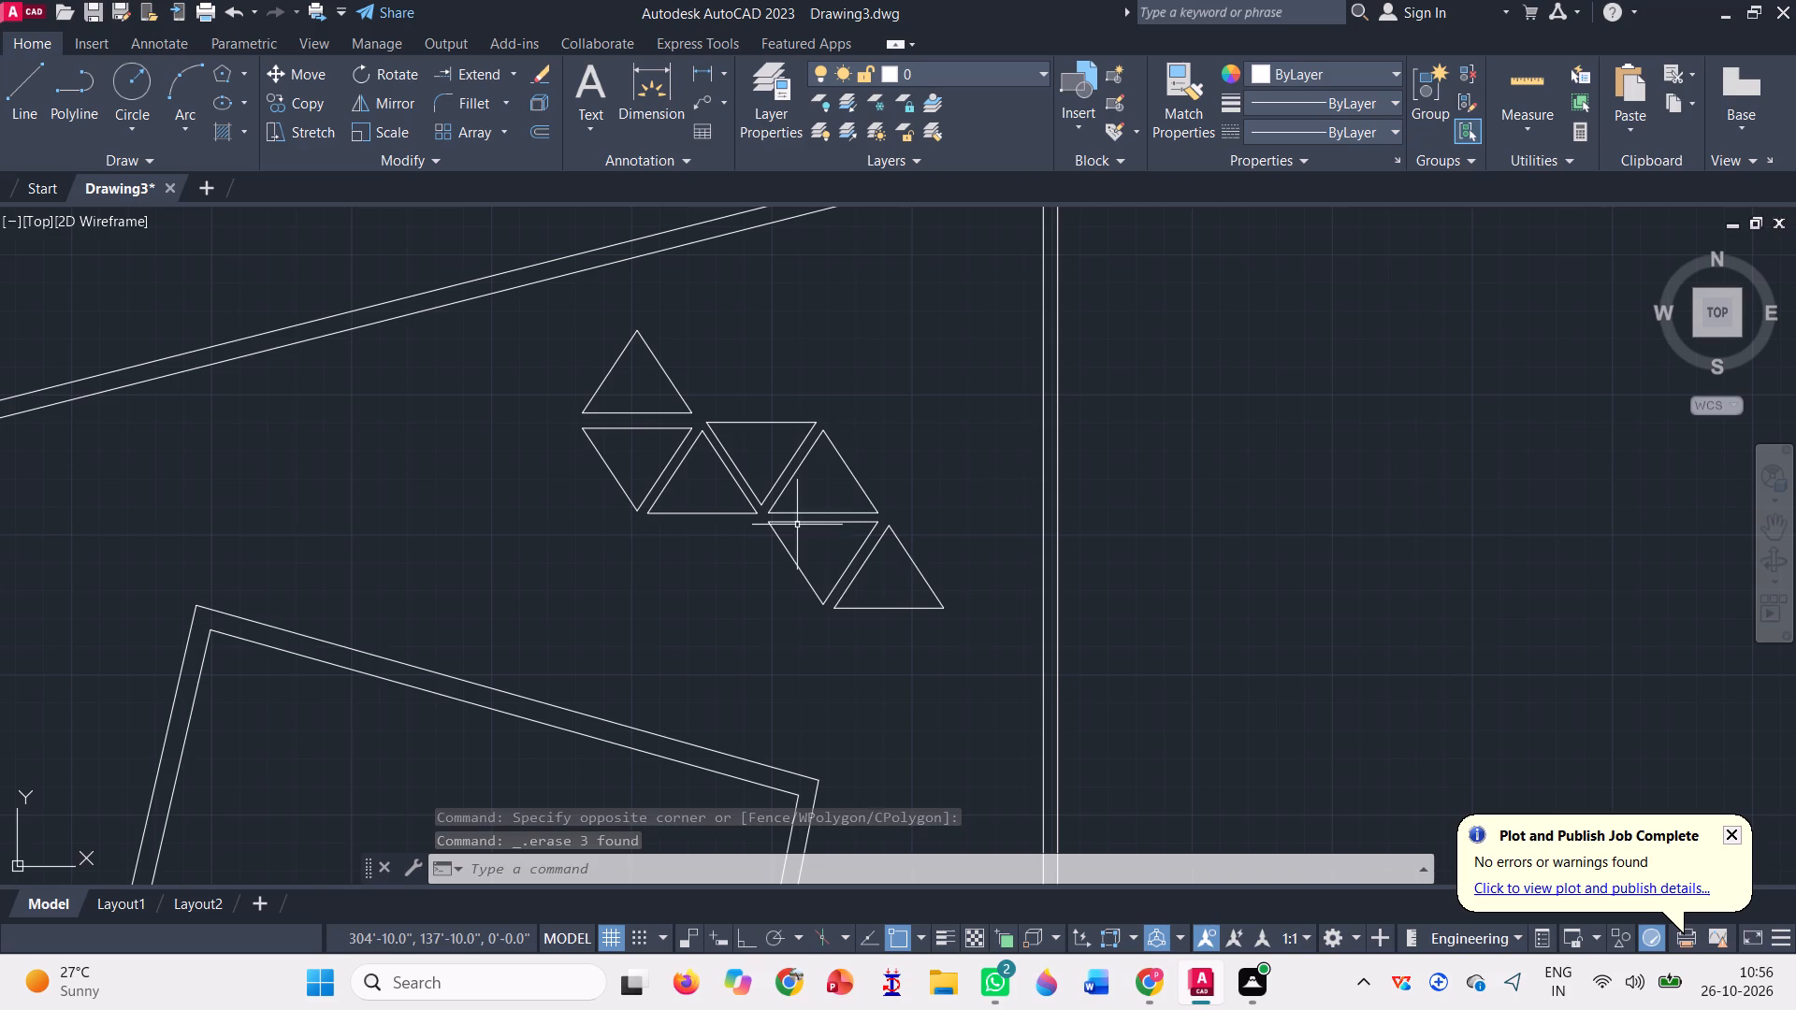
{"action": "left_click", "coordinate": [949, 628]}
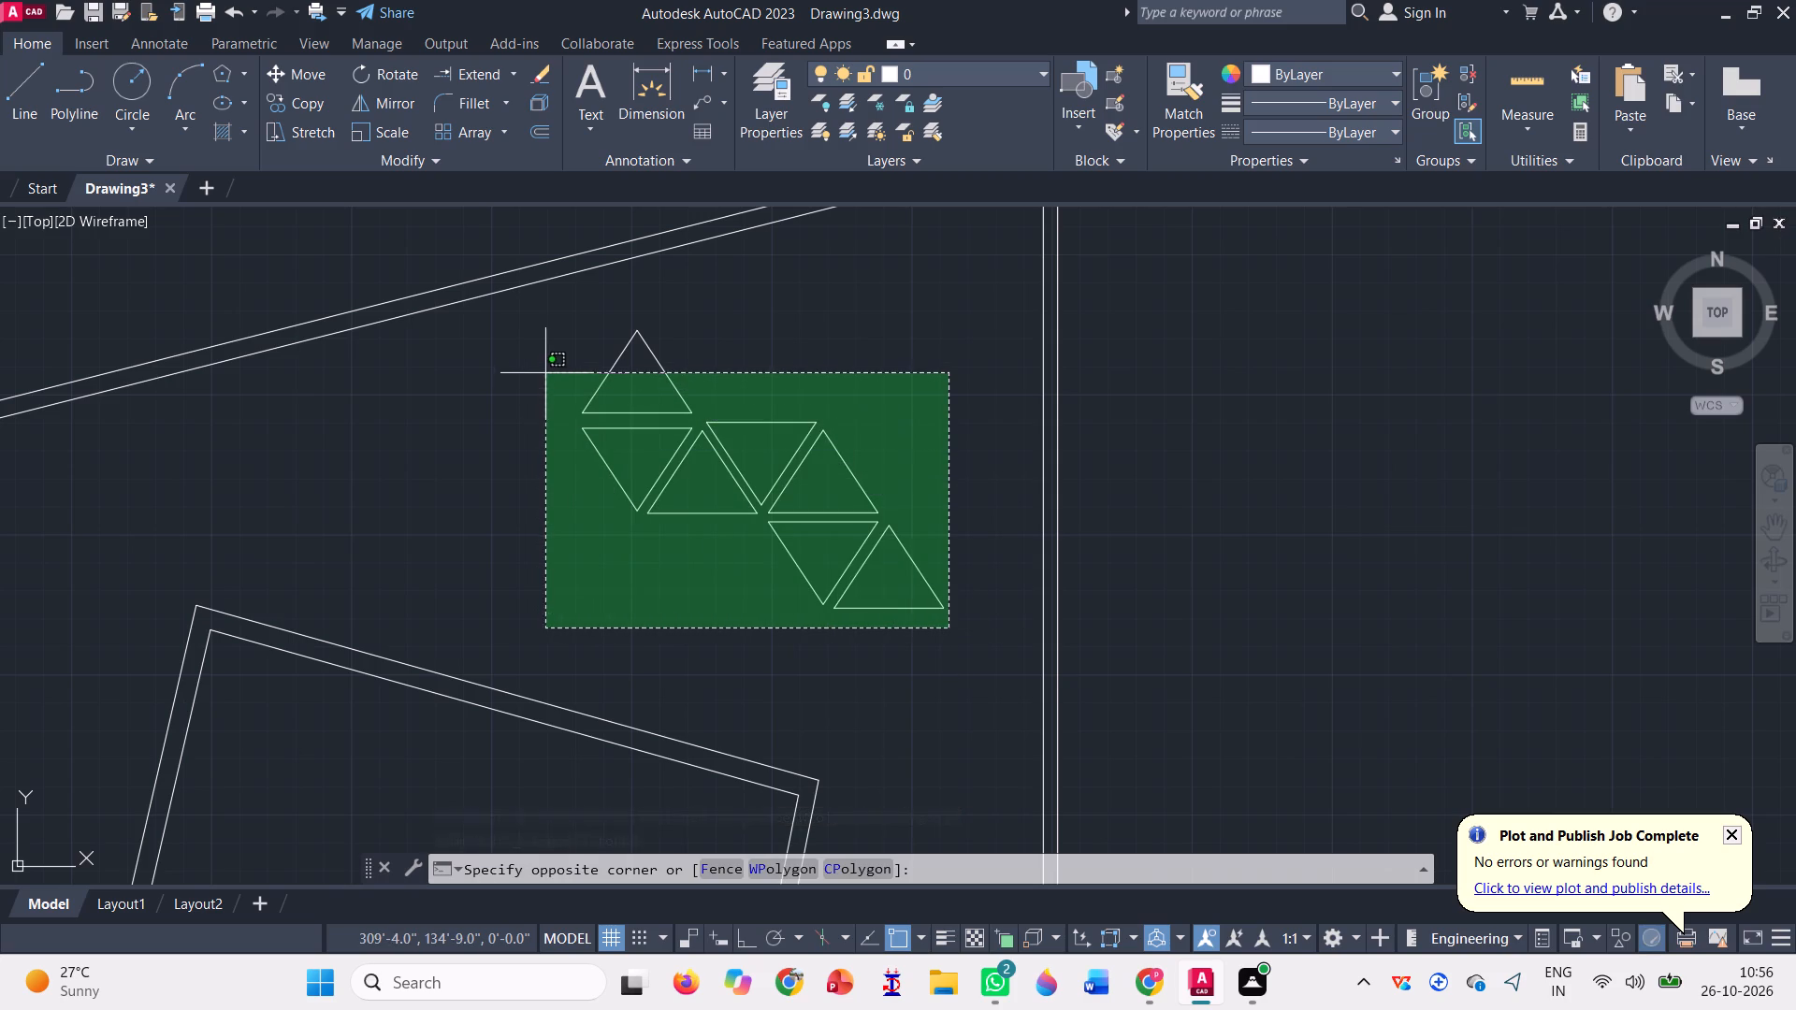
{"action": "left_click", "coordinate": [545, 322]}
{"action": "type", "text": "co"}
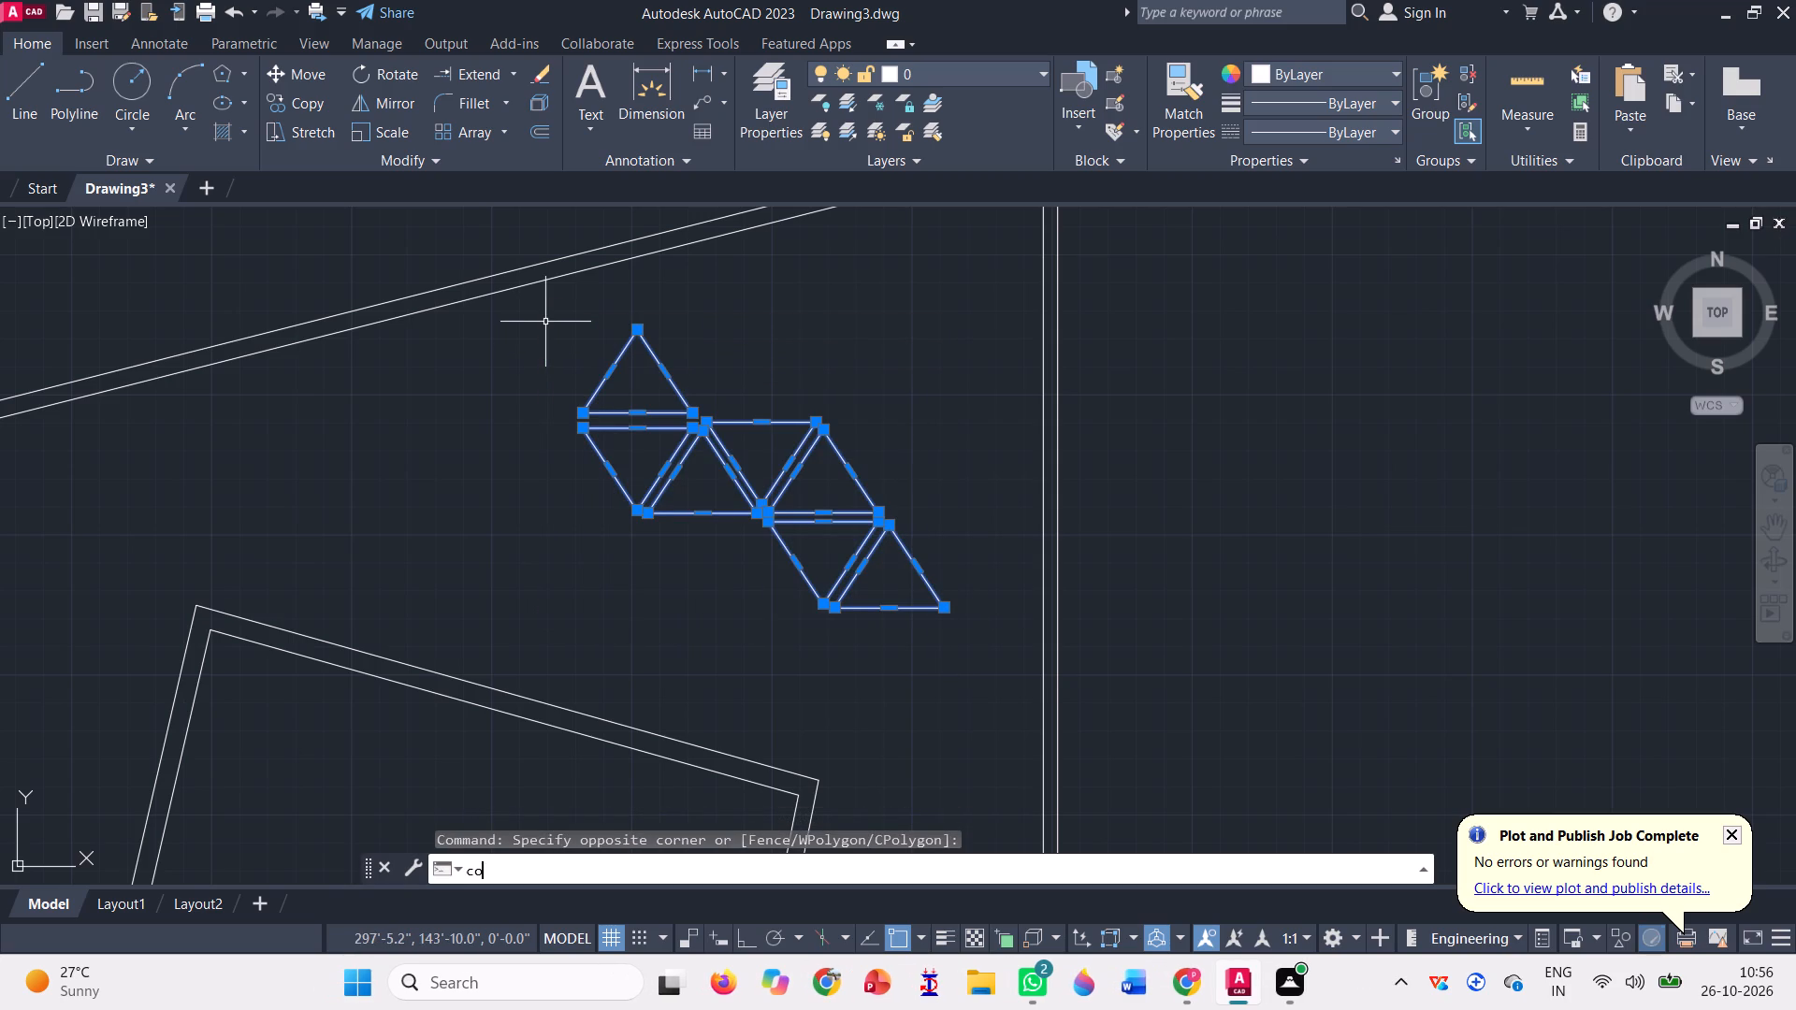
{"action": "key", "text": "space"}
{"action": "scroll", "coordinate": [843, 769], "scroll_direction": "down", "scroll_amount": 1}
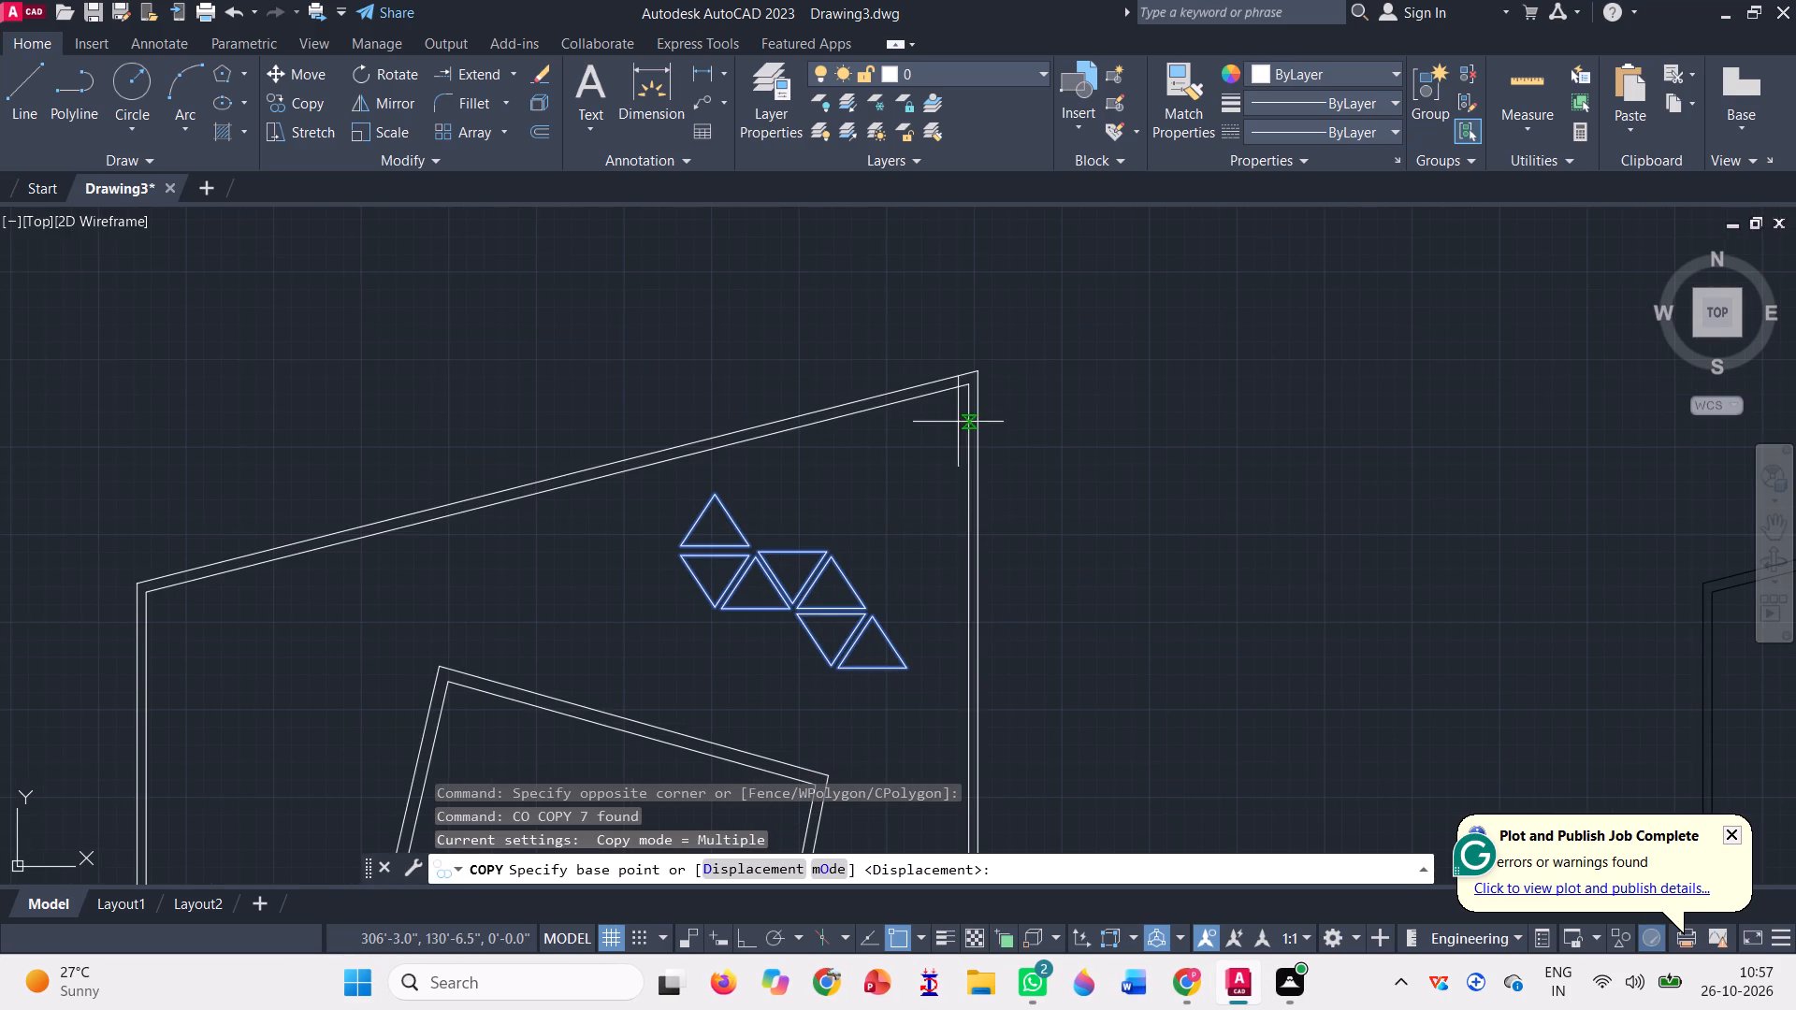
{"action": "left_click", "coordinate": [976, 376]}
{"action": "scroll", "coordinate": [1000, 401], "scroll_direction": "down", "scroll_amount": 4}
{"action": "scroll", "coordinate": [752, 390], "scroll_direction": "up", "scroll_amount": 3}
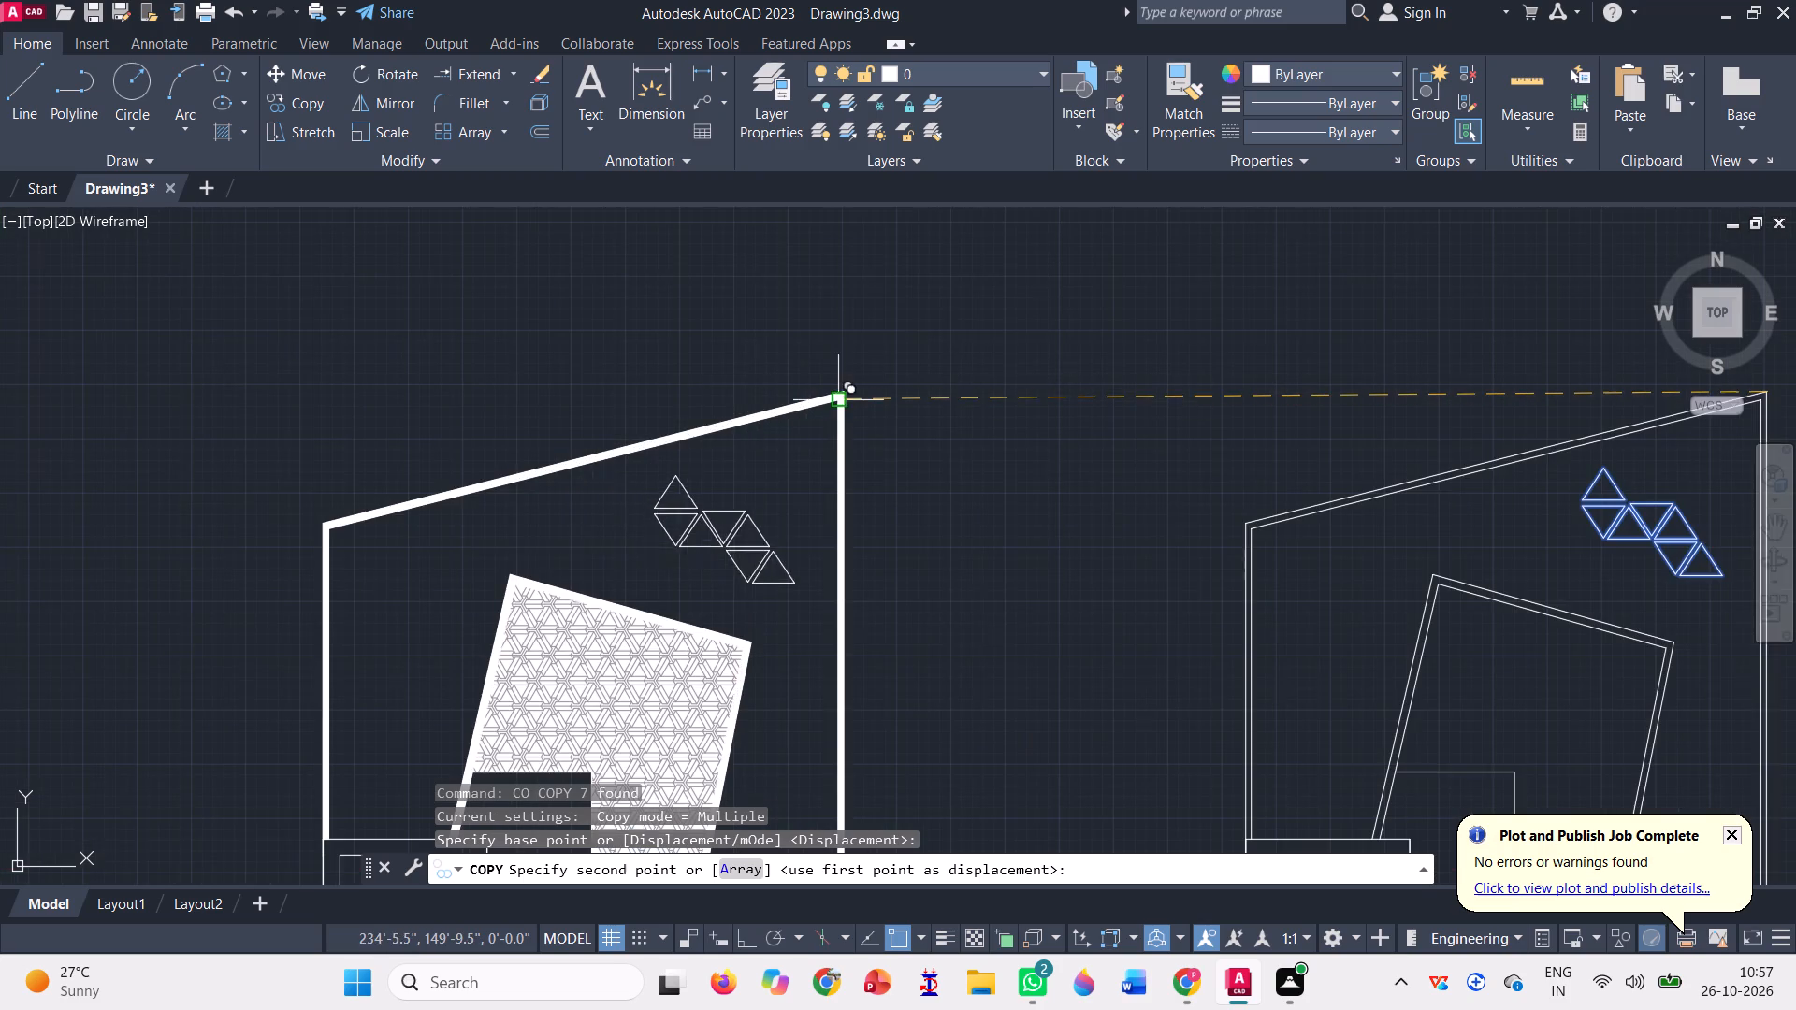
{"action": "scroll", "coordinate": [844, 406], "scroll_direction": "up", "scroll_amount": 2}
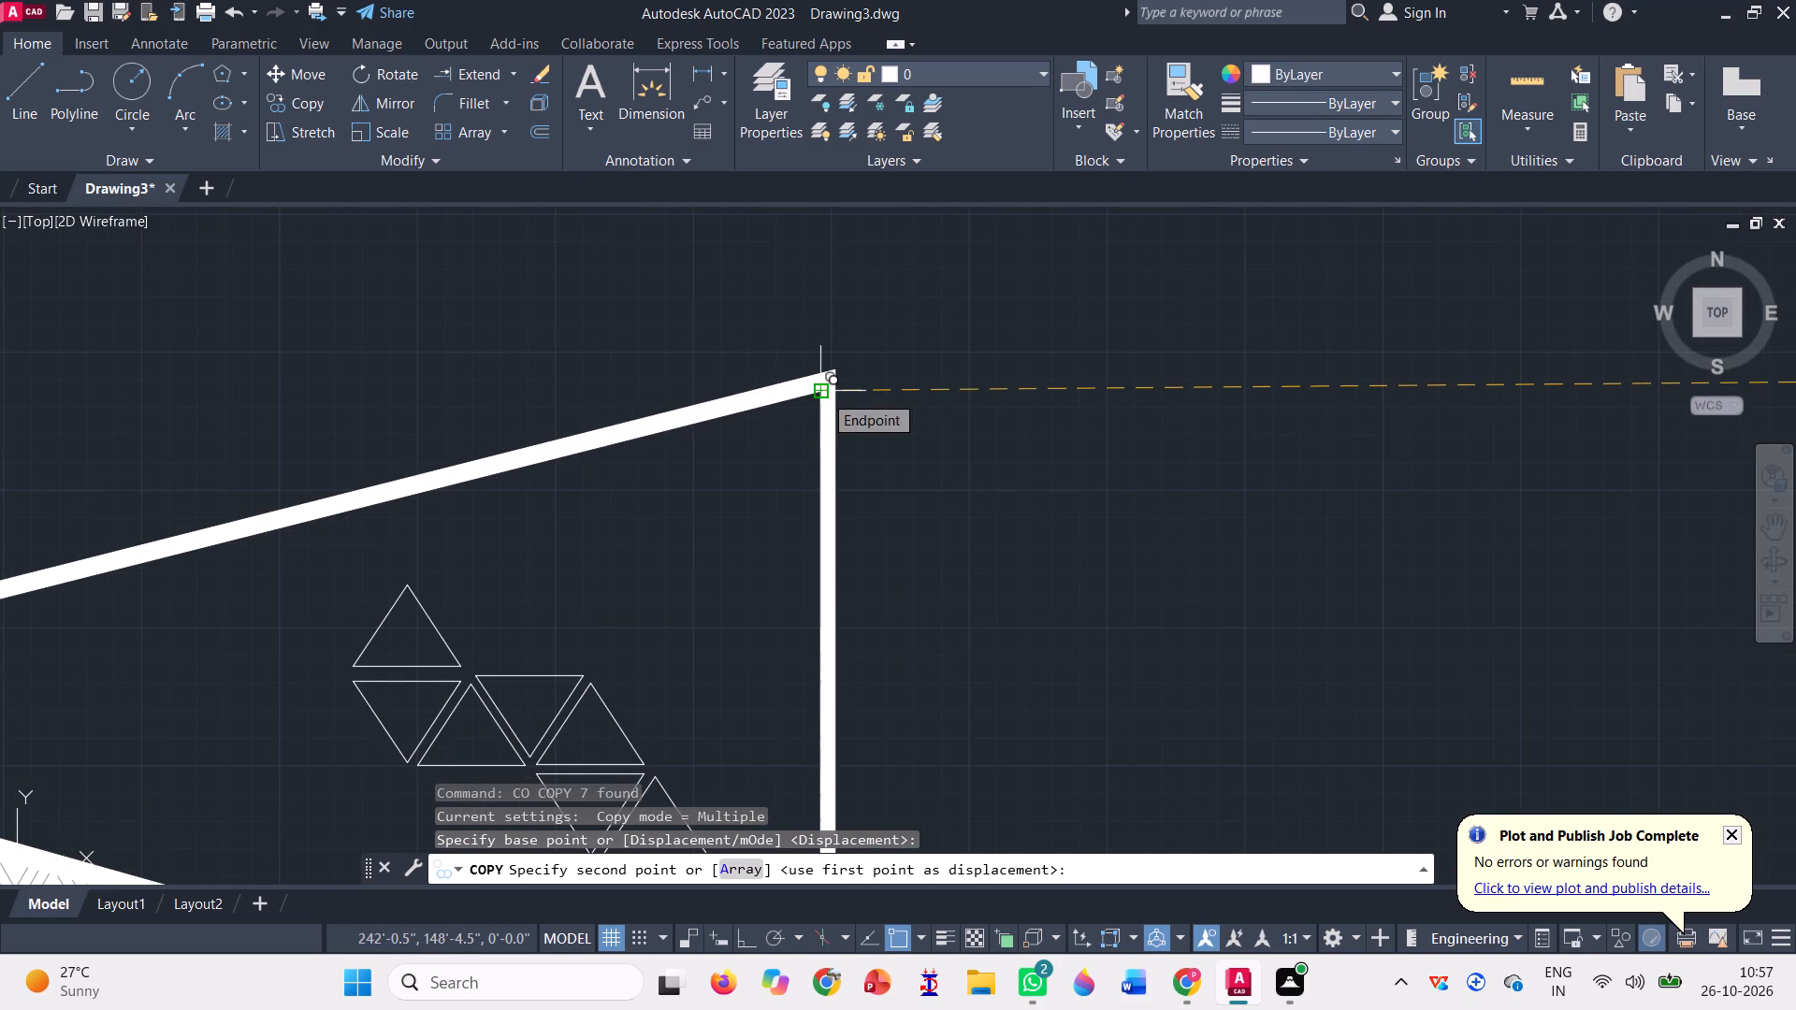
{"action": "left_click", "coordinate": [823, 391]}
Place another copy of the seven-triangle group in the black east layout, using a point near its northeast wall corner.
{"action": "scroll", "coordinate": [491, 432], "scroll_direction": "down", "scroll_amount": 4}
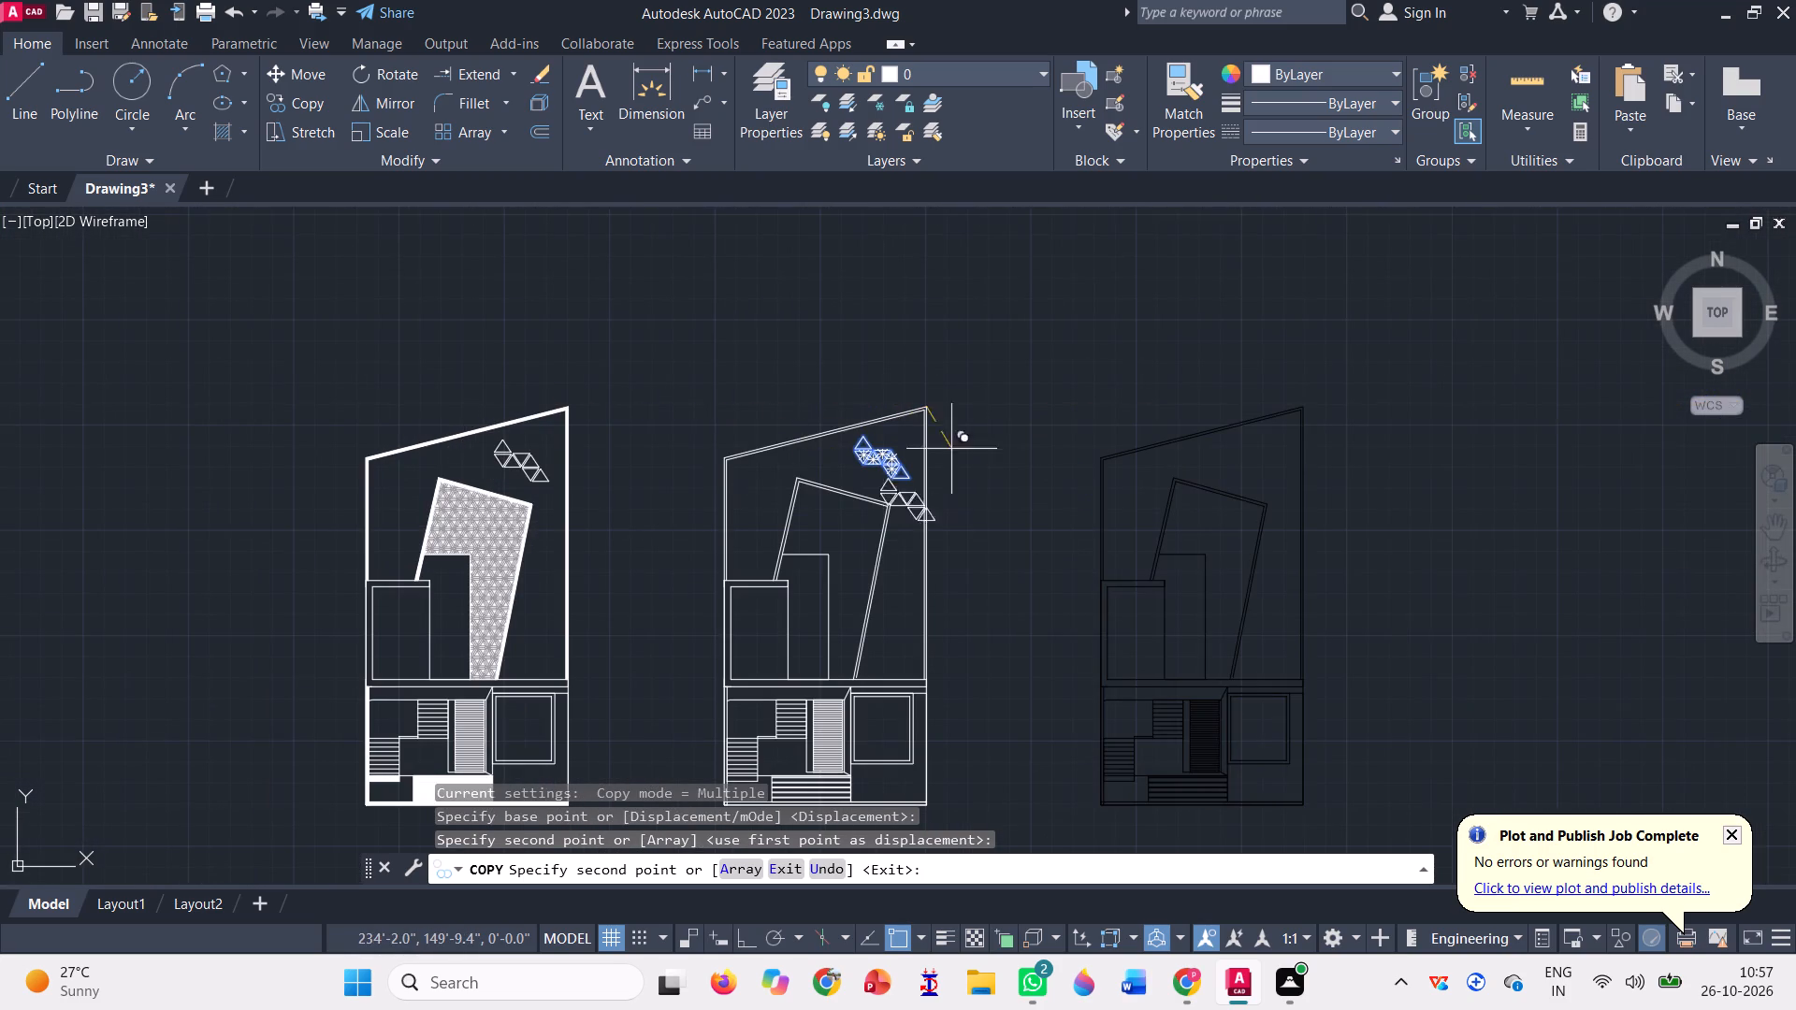
{"action": "scroll", "coordinate": [1310, 388], "scroll_direction": "up", "scroll_amount": 3}
{"action": "scroll", "coordinate": [1253, 486], "scroll_direction": "up", "scroll_amount": 4}
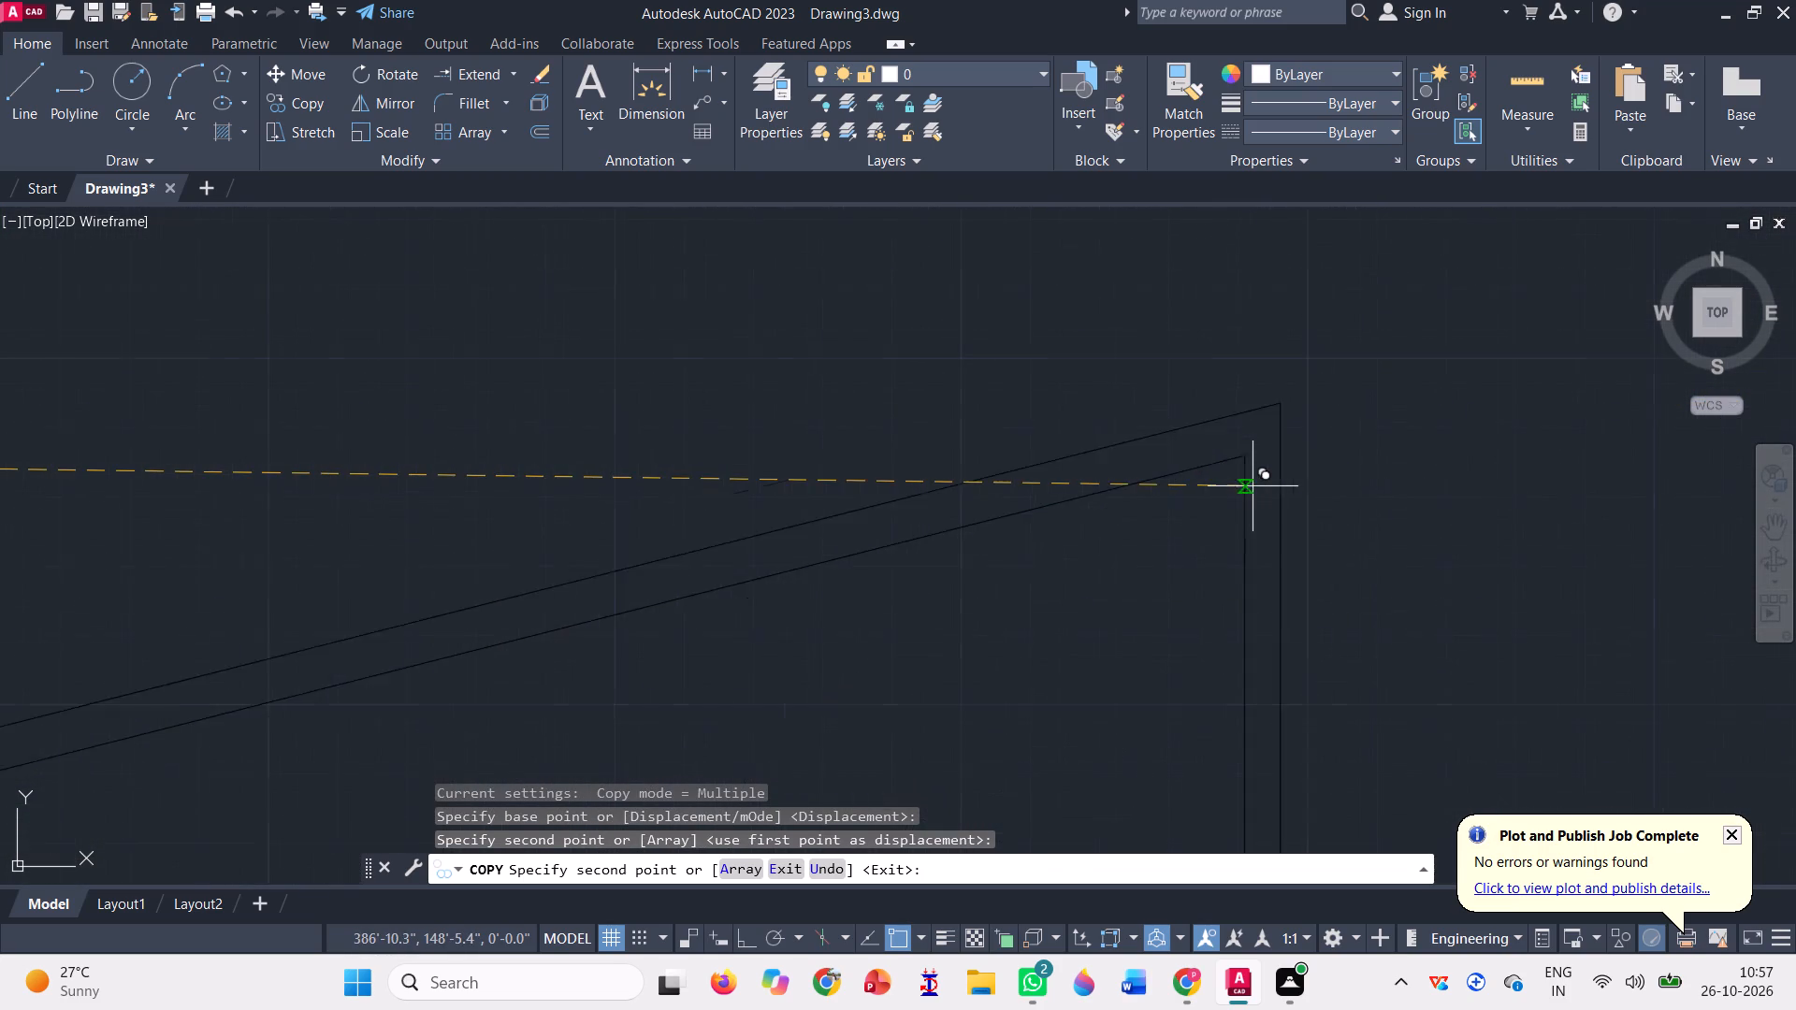
{"action": "left_click", "coordinate": [1230, 427]}
{"action": "scroll", "coordinate": [965, 443], "scroll_direction": "down", "scroll_amount": 4}
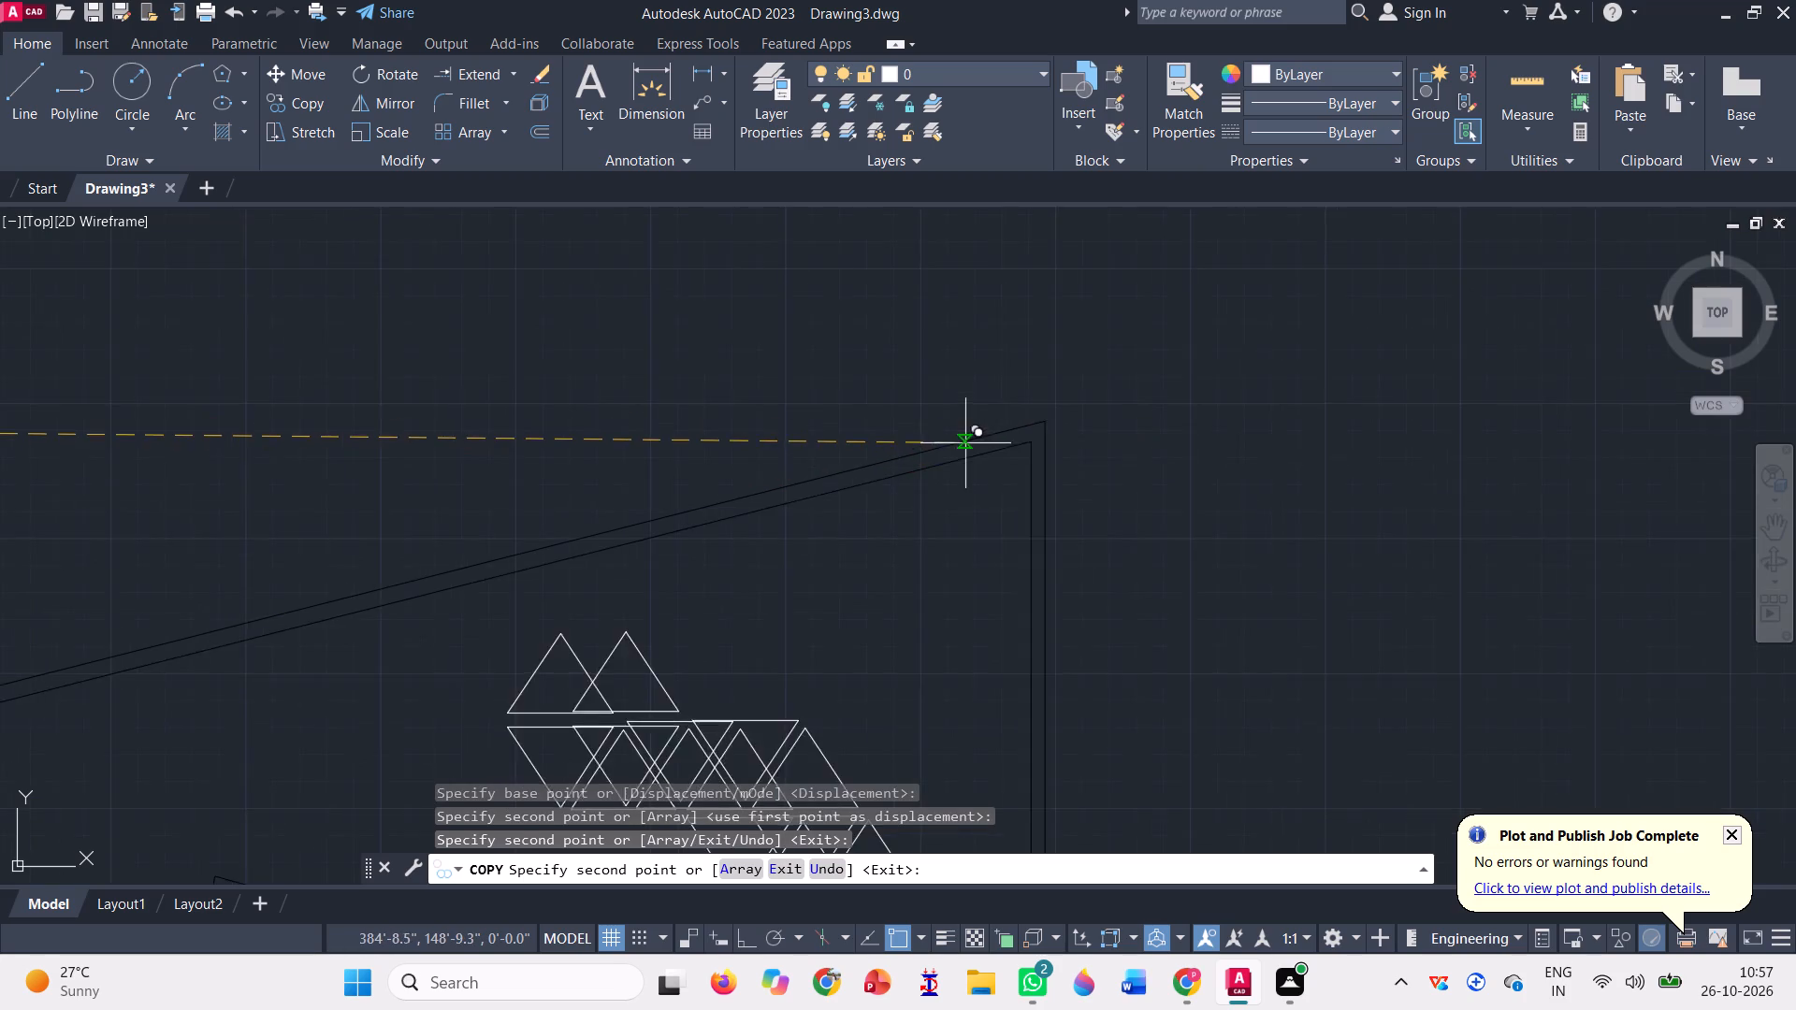
{"action": "scroll", "coordinate": [965, 443], "scroll_direction": "down", "scroll_amount": 2}
{"action": "key", "text": "Escape"}
Change the color of the east layout's seven triangles to black (0,0,0).
{"action": "left_click", "coordinate": [963, 569]}
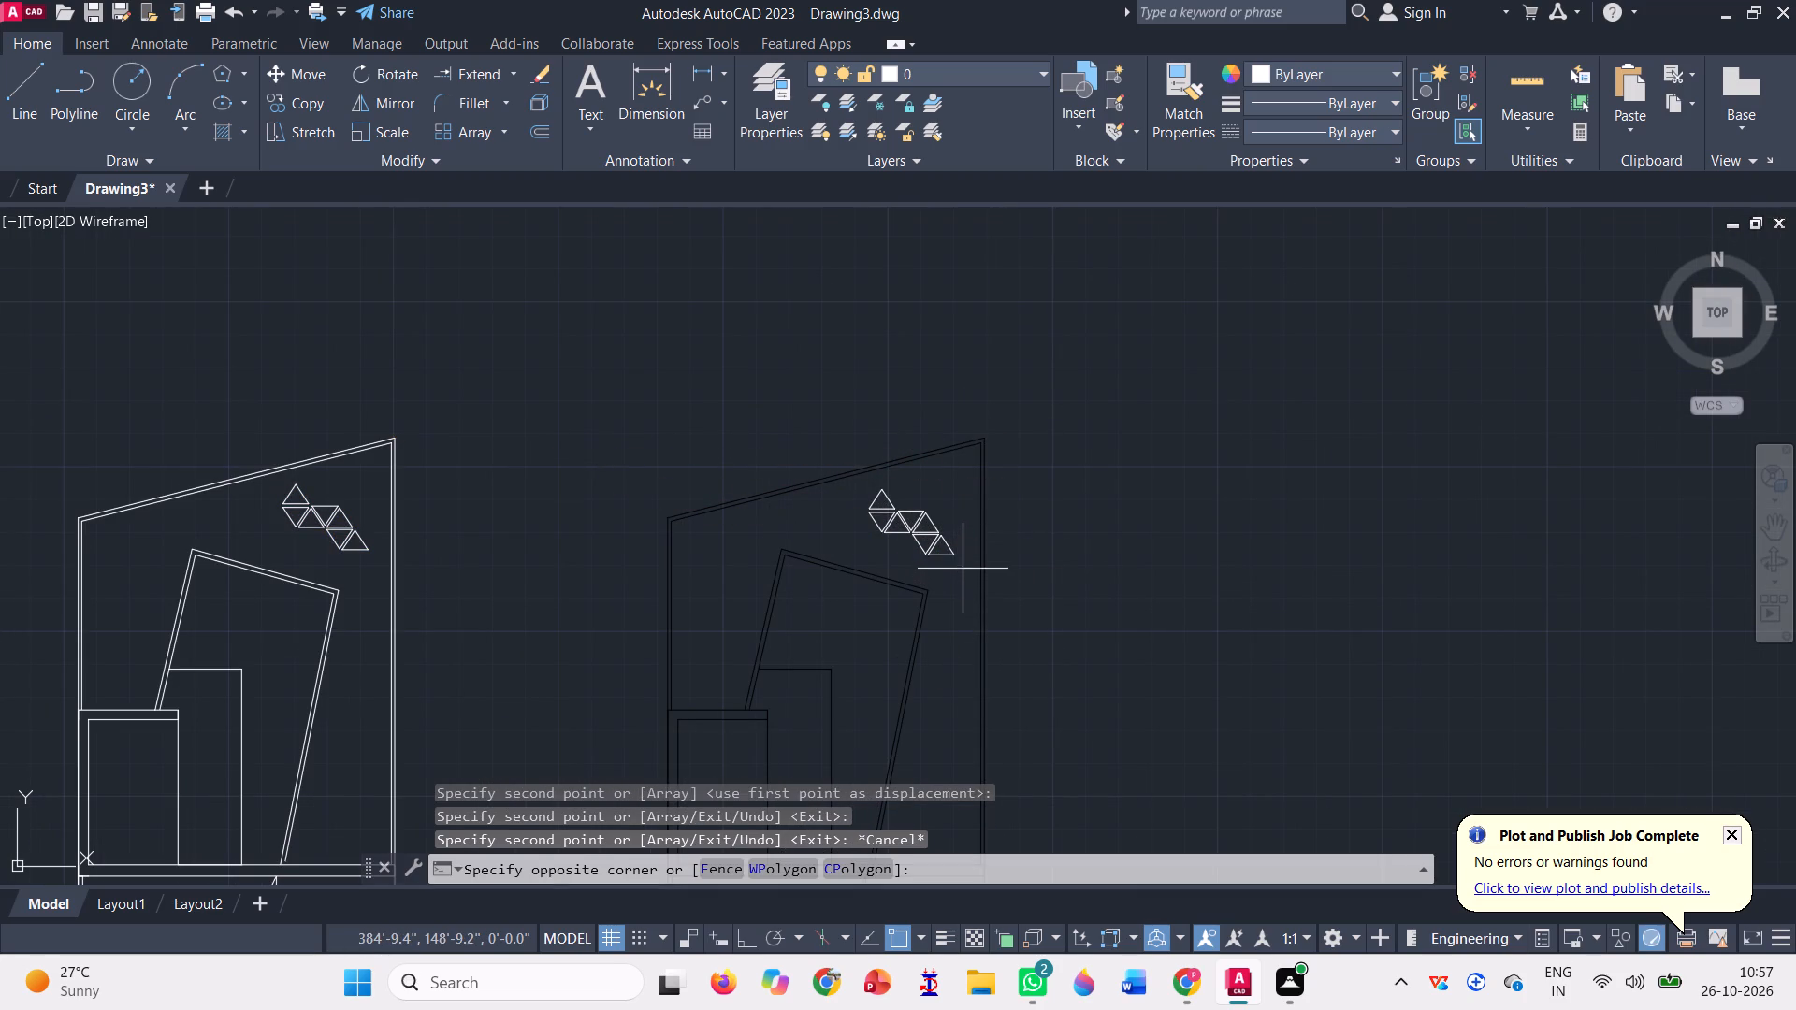
{"action": "left_click", "coordinate": [879, 500]}
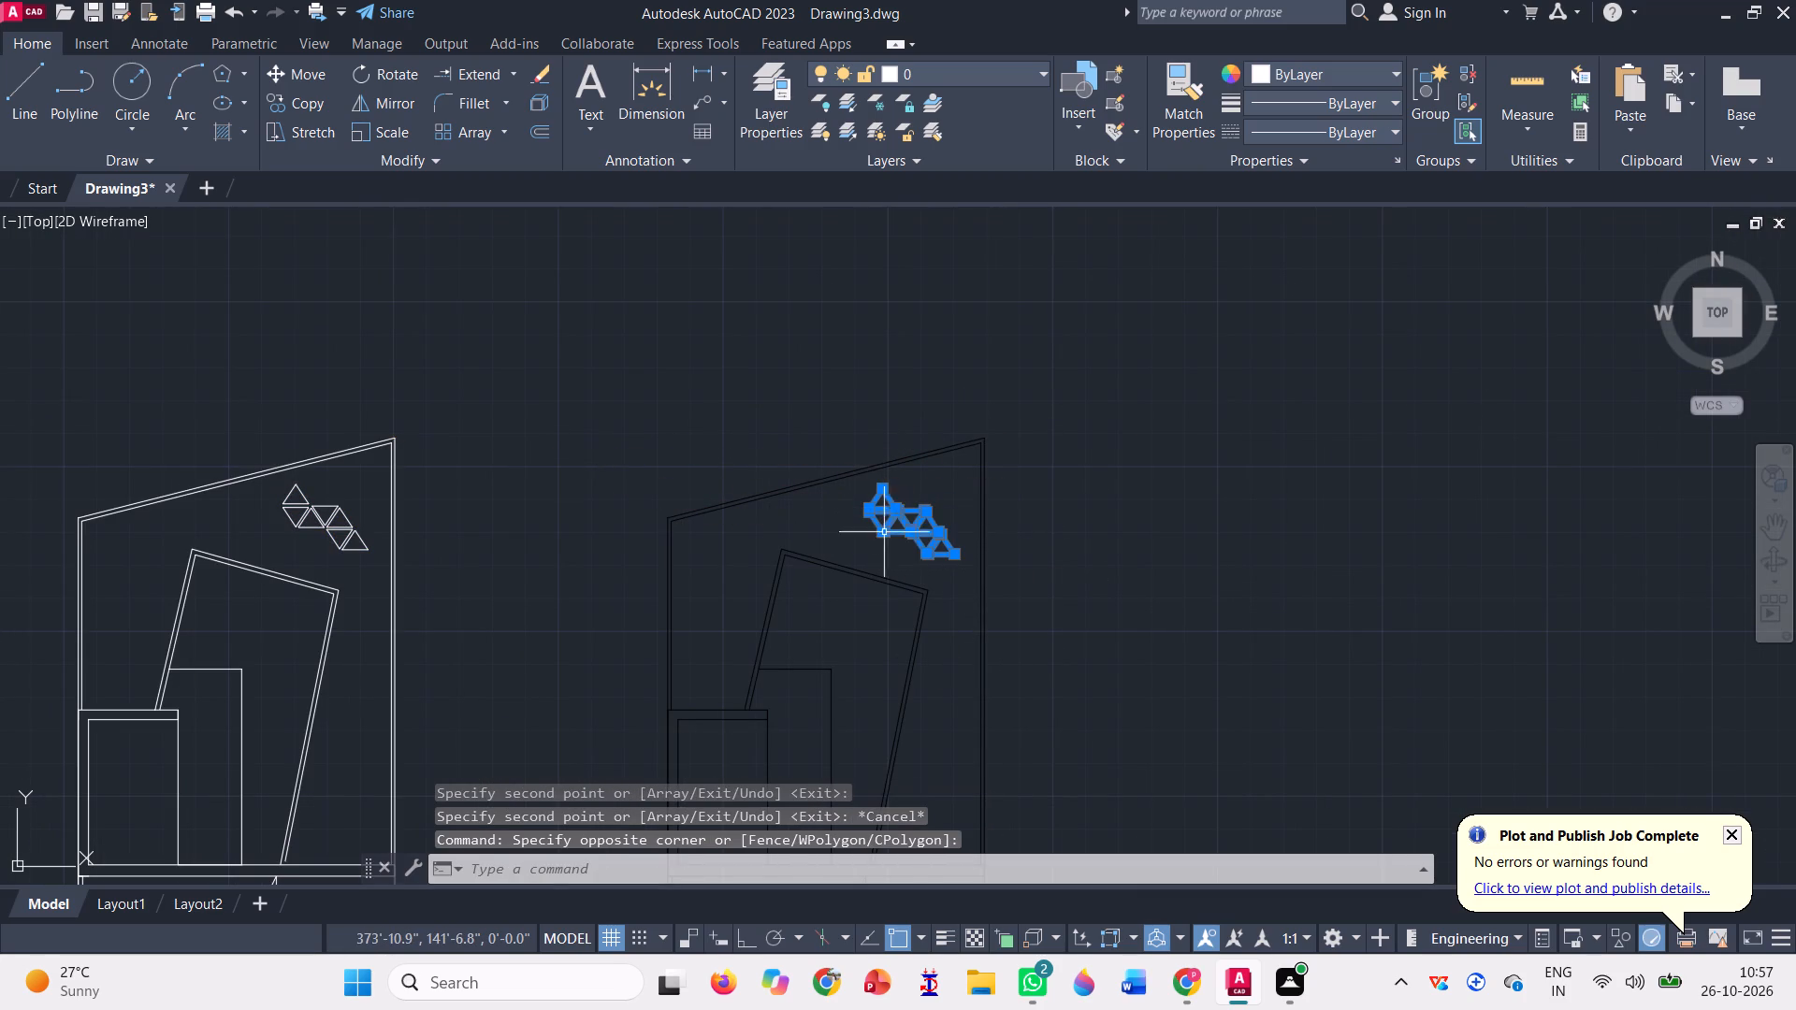
{"action": "left_click", "coordinate": [1306, 67]}
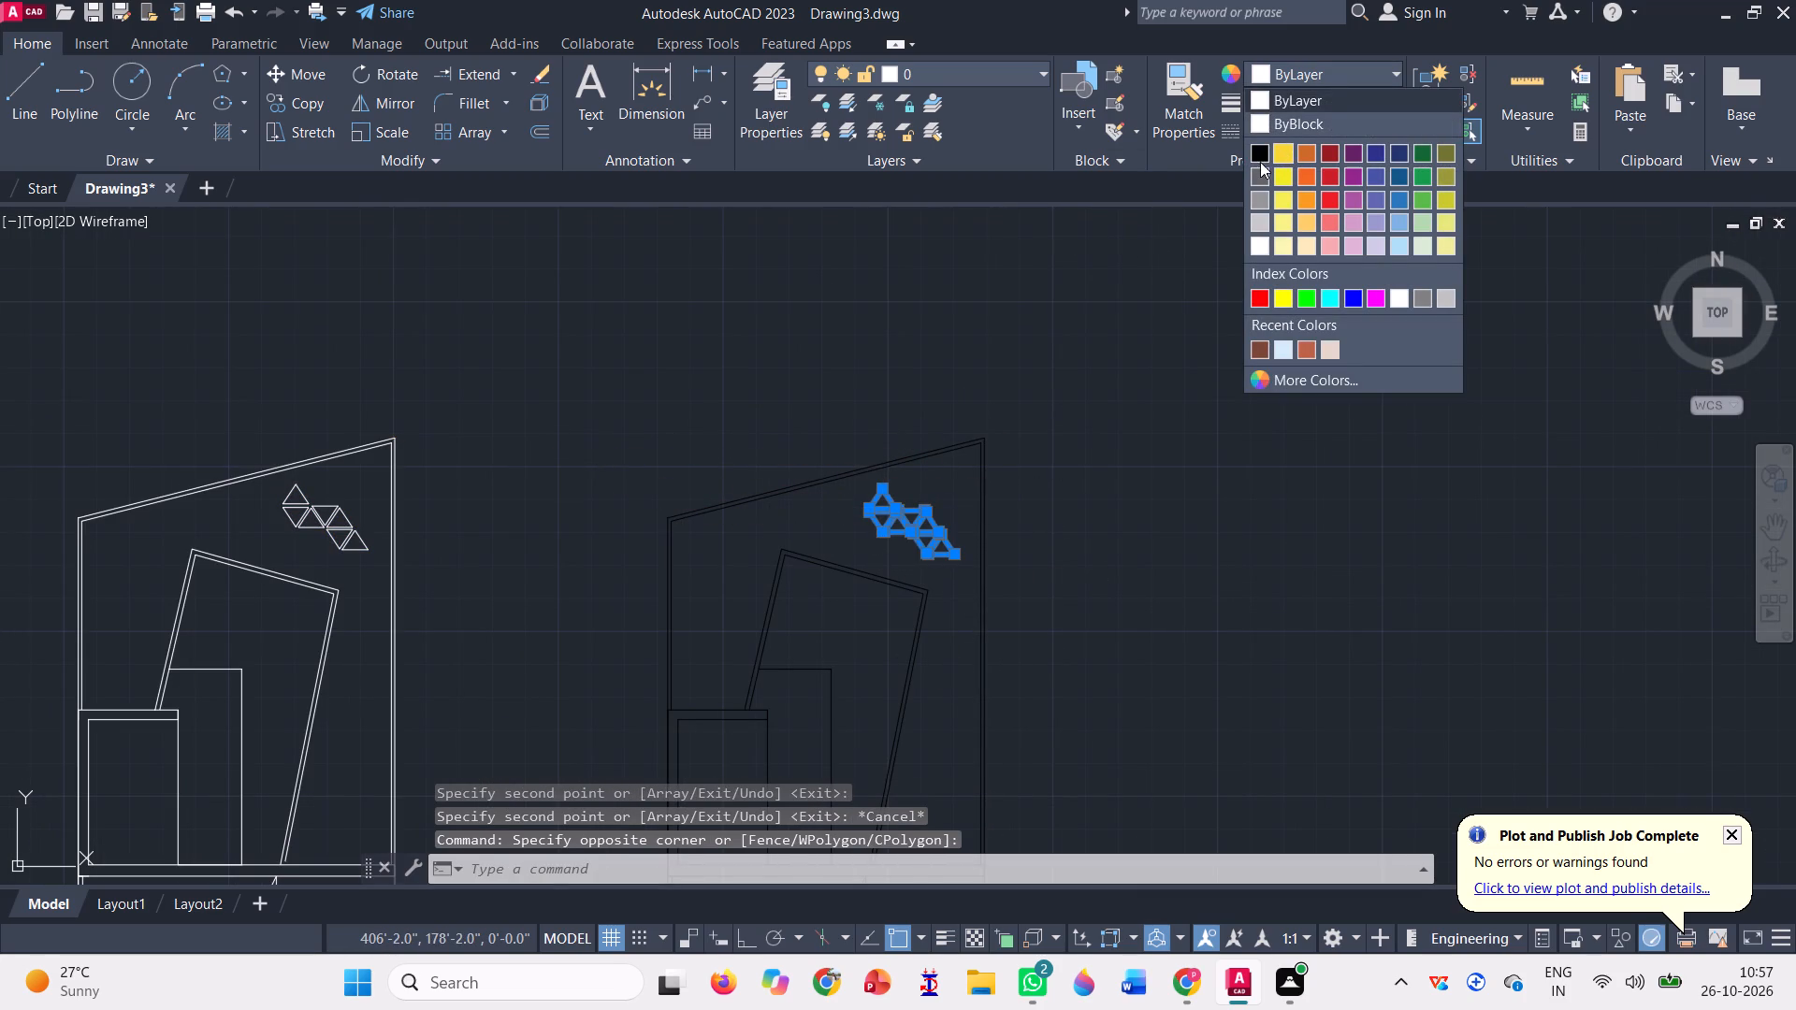
{"action": "left_click", "coordinate": [1257, 157]}
{"action": "left_click", "coordinate": [1193, 471]}
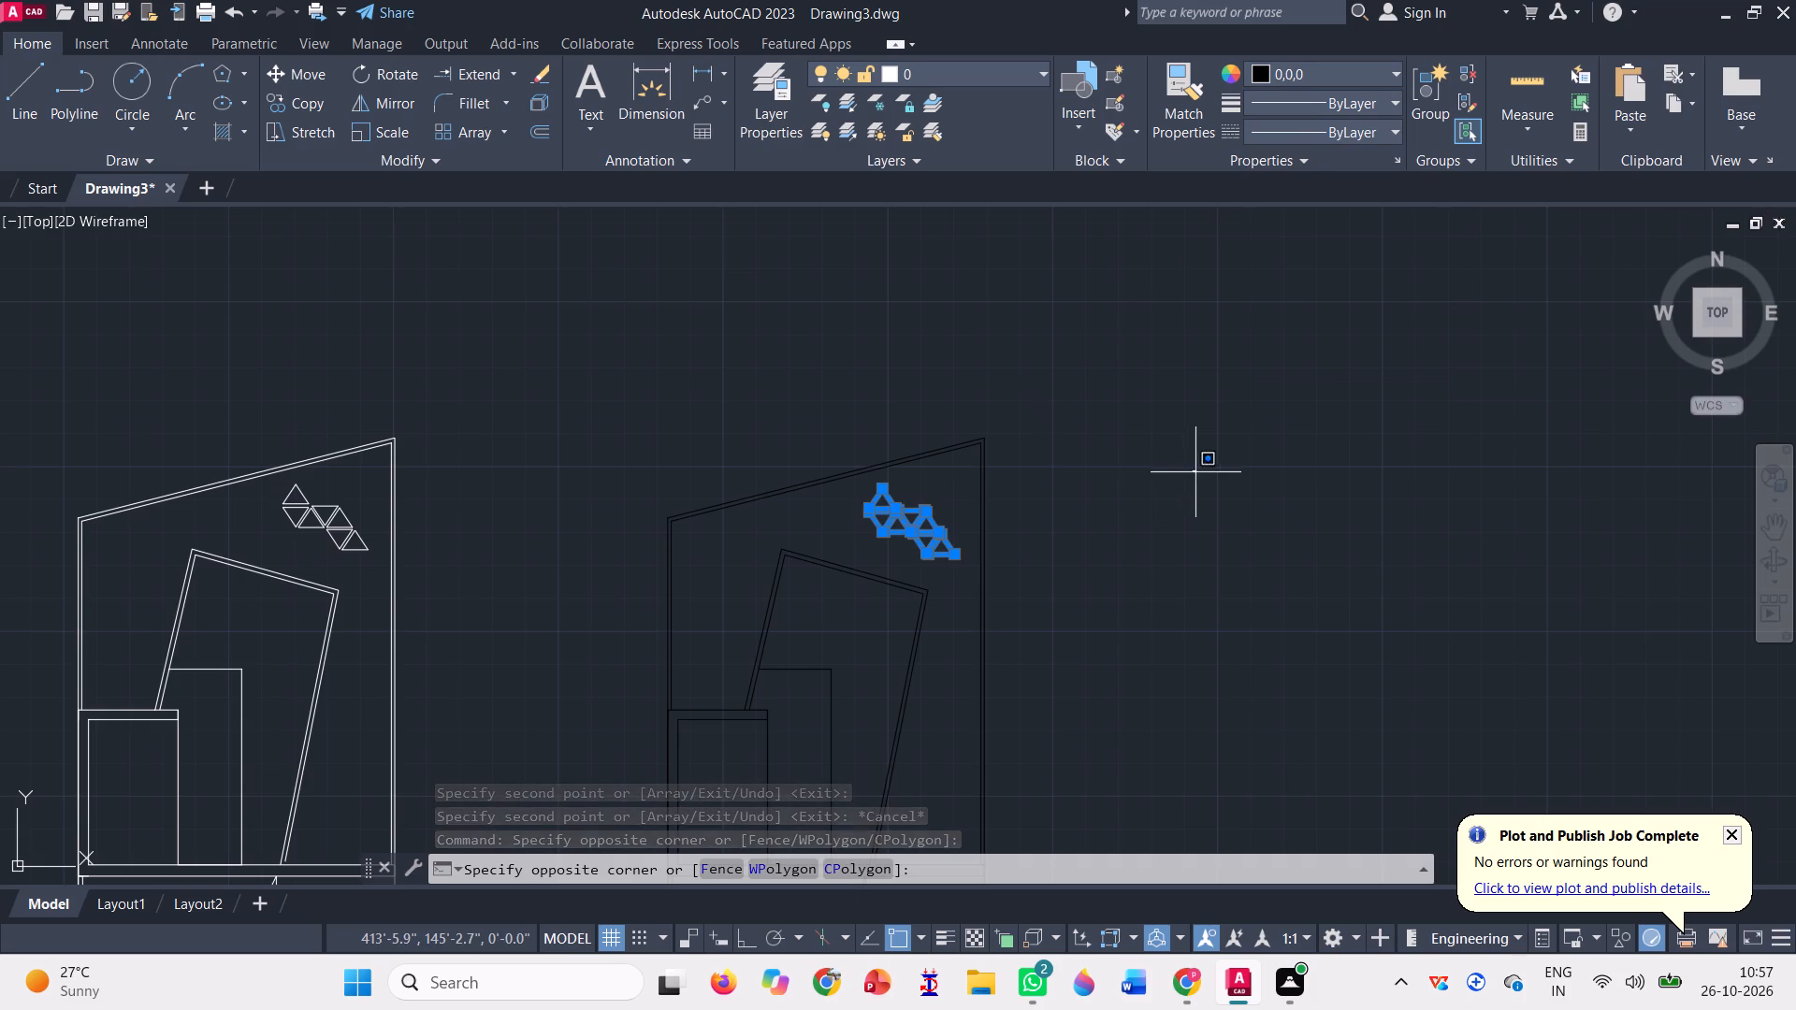
{"action": "key", "text": "Escape"}
{"action": "scroll", "coordinate": [1268, 471], "scroll_direction": "down", "scroll_amount": 2}
{"action": "key", "text": "Escape"}
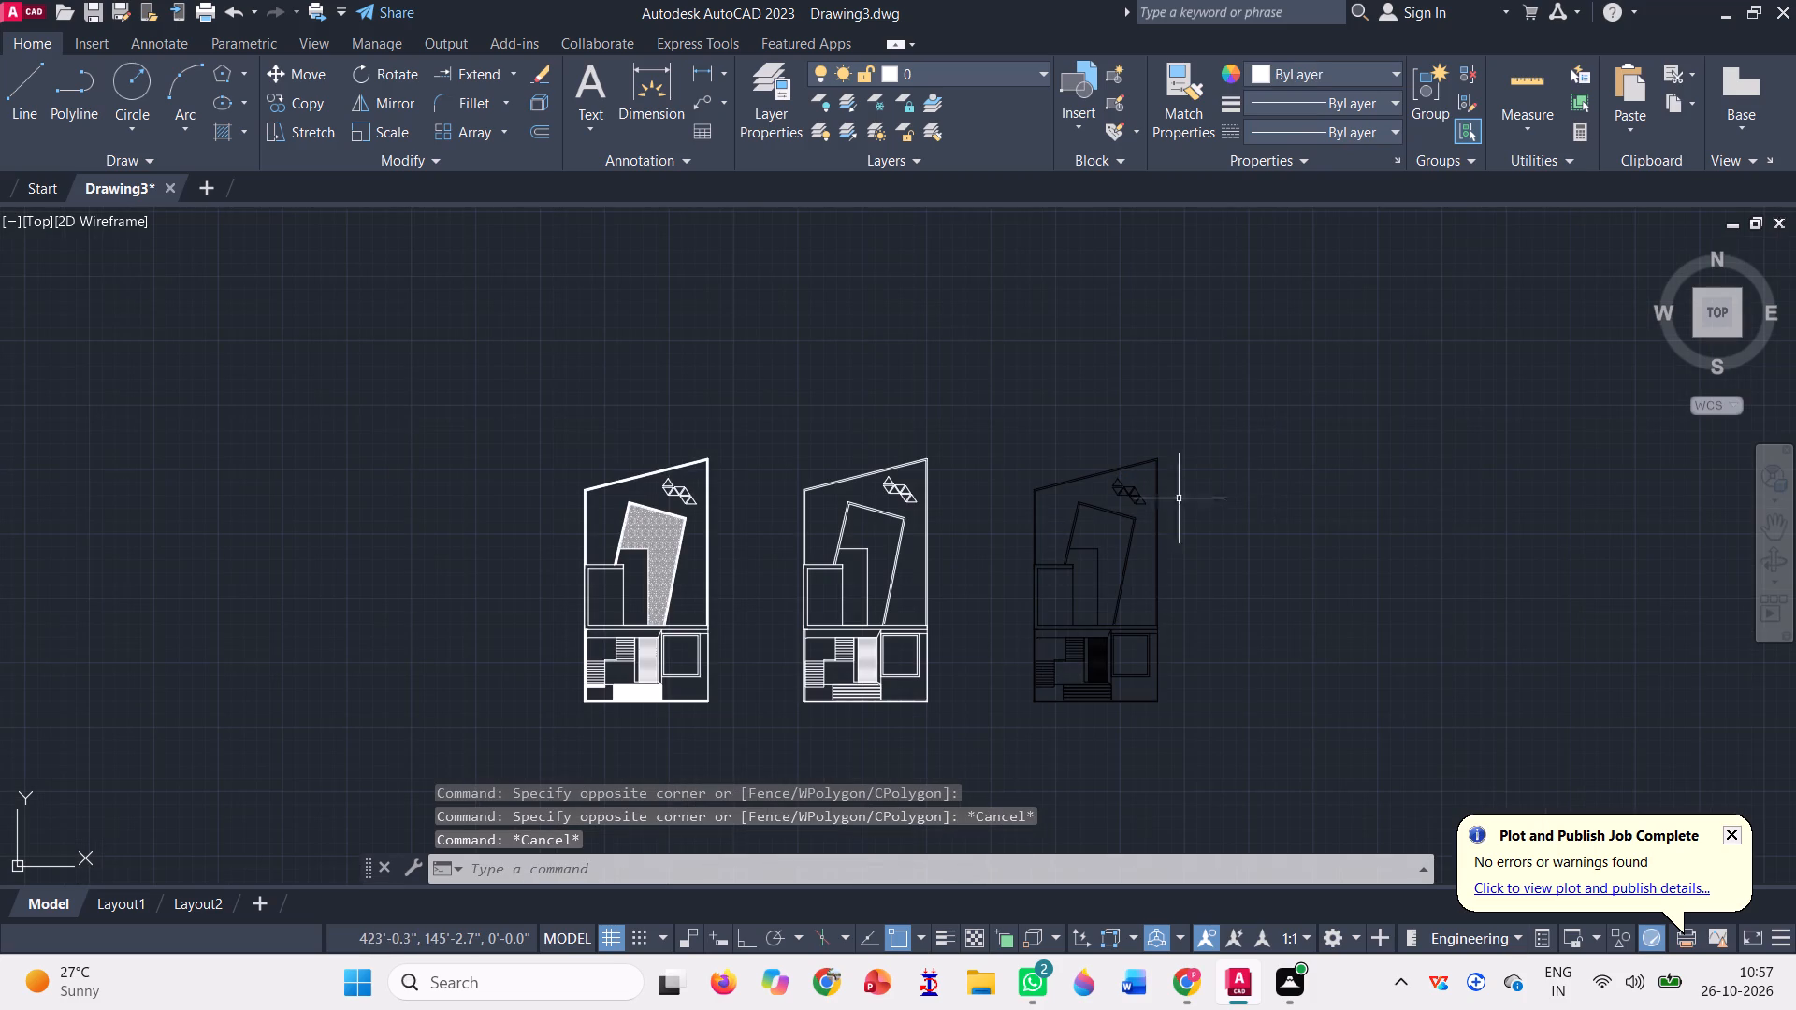
Fill the bent area inside the hatched west layout's sloping room with a Solid hatch in color 147,149,152.
{"action": "scroll", "coordinate": [645, 546], "scroll_direction": "up", "scroll_amount": 1}
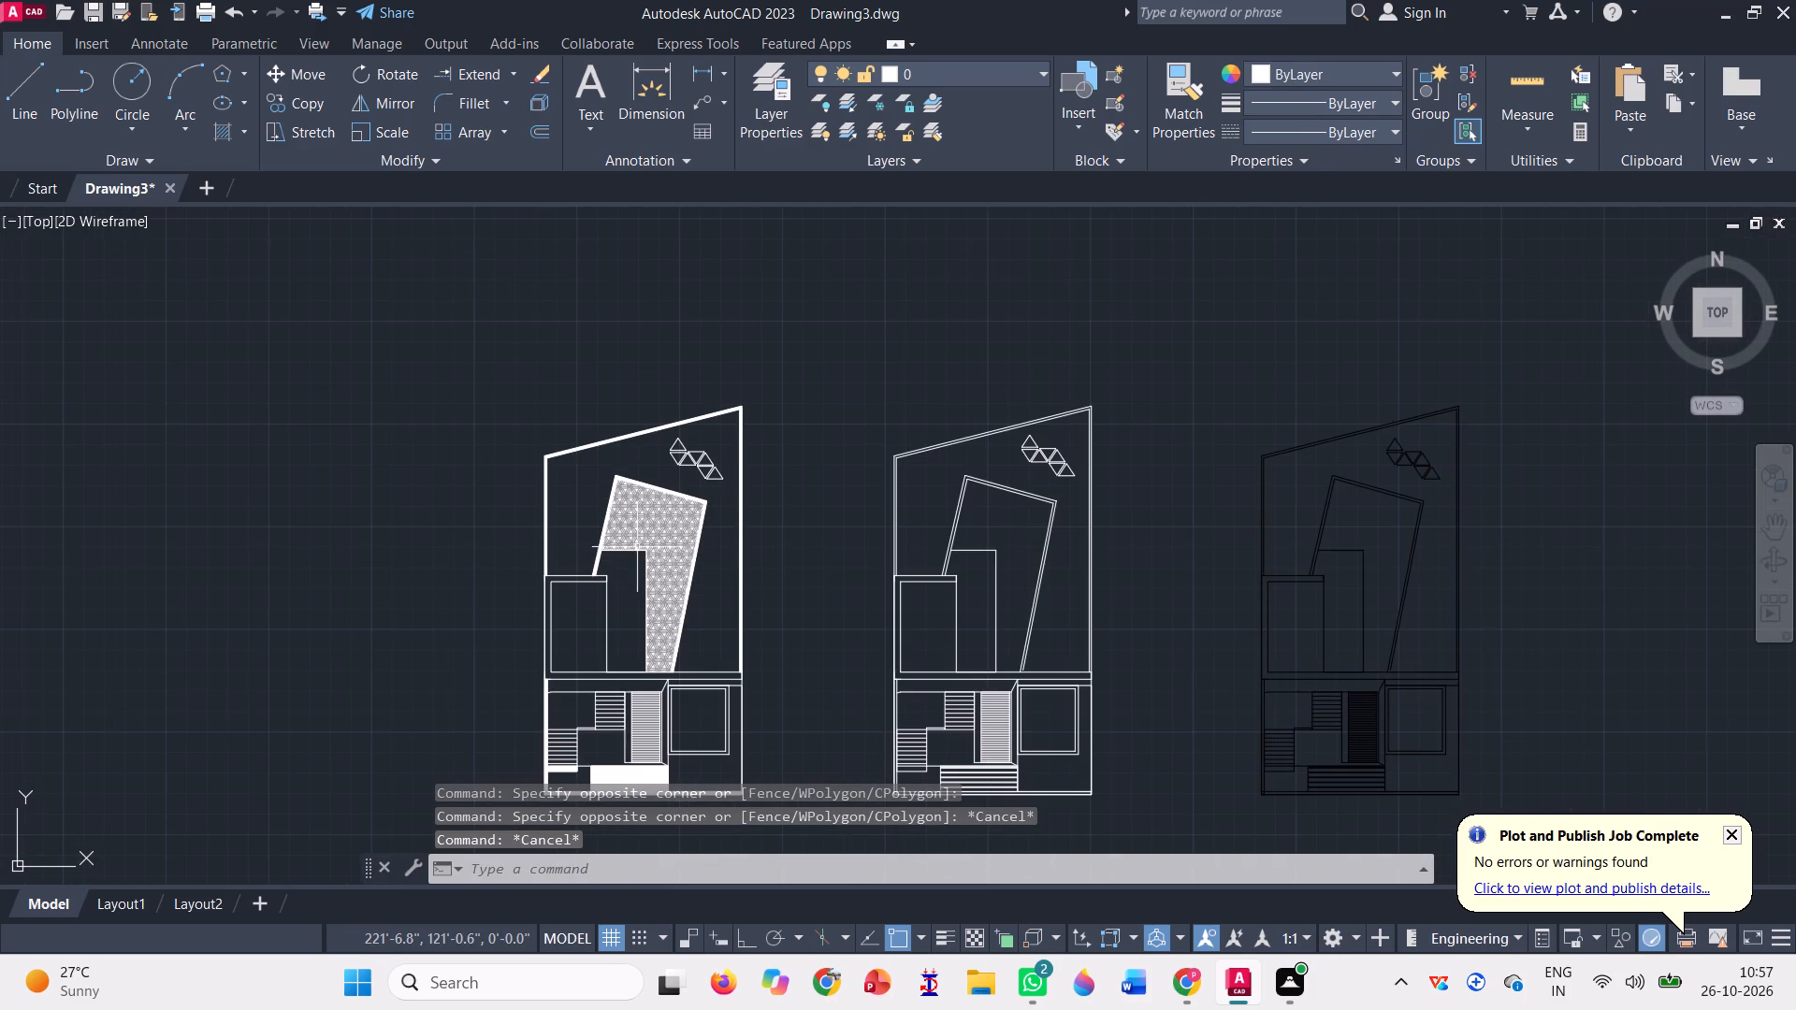
{"action": "scroll", "coordinate": [583, 529], "scroll_direction": "down", "scroll_amount": 1}
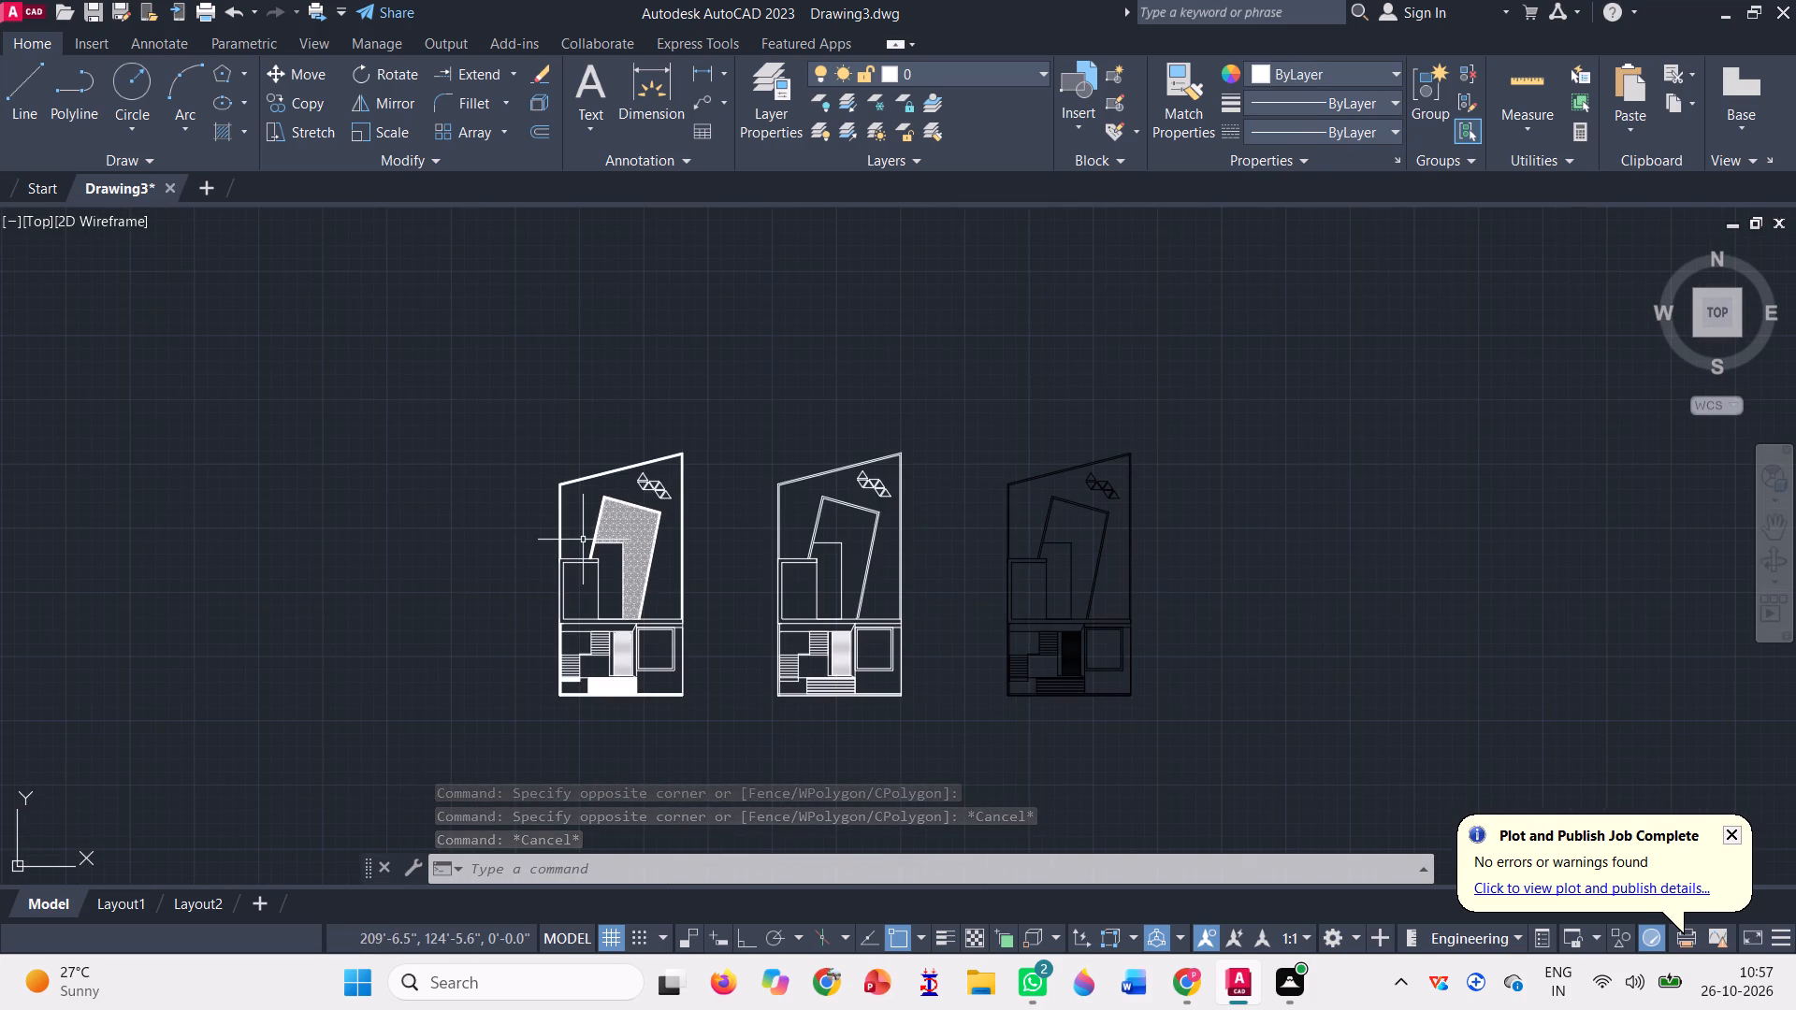
{"action": "left_click", "coordinate": [239, 137]}
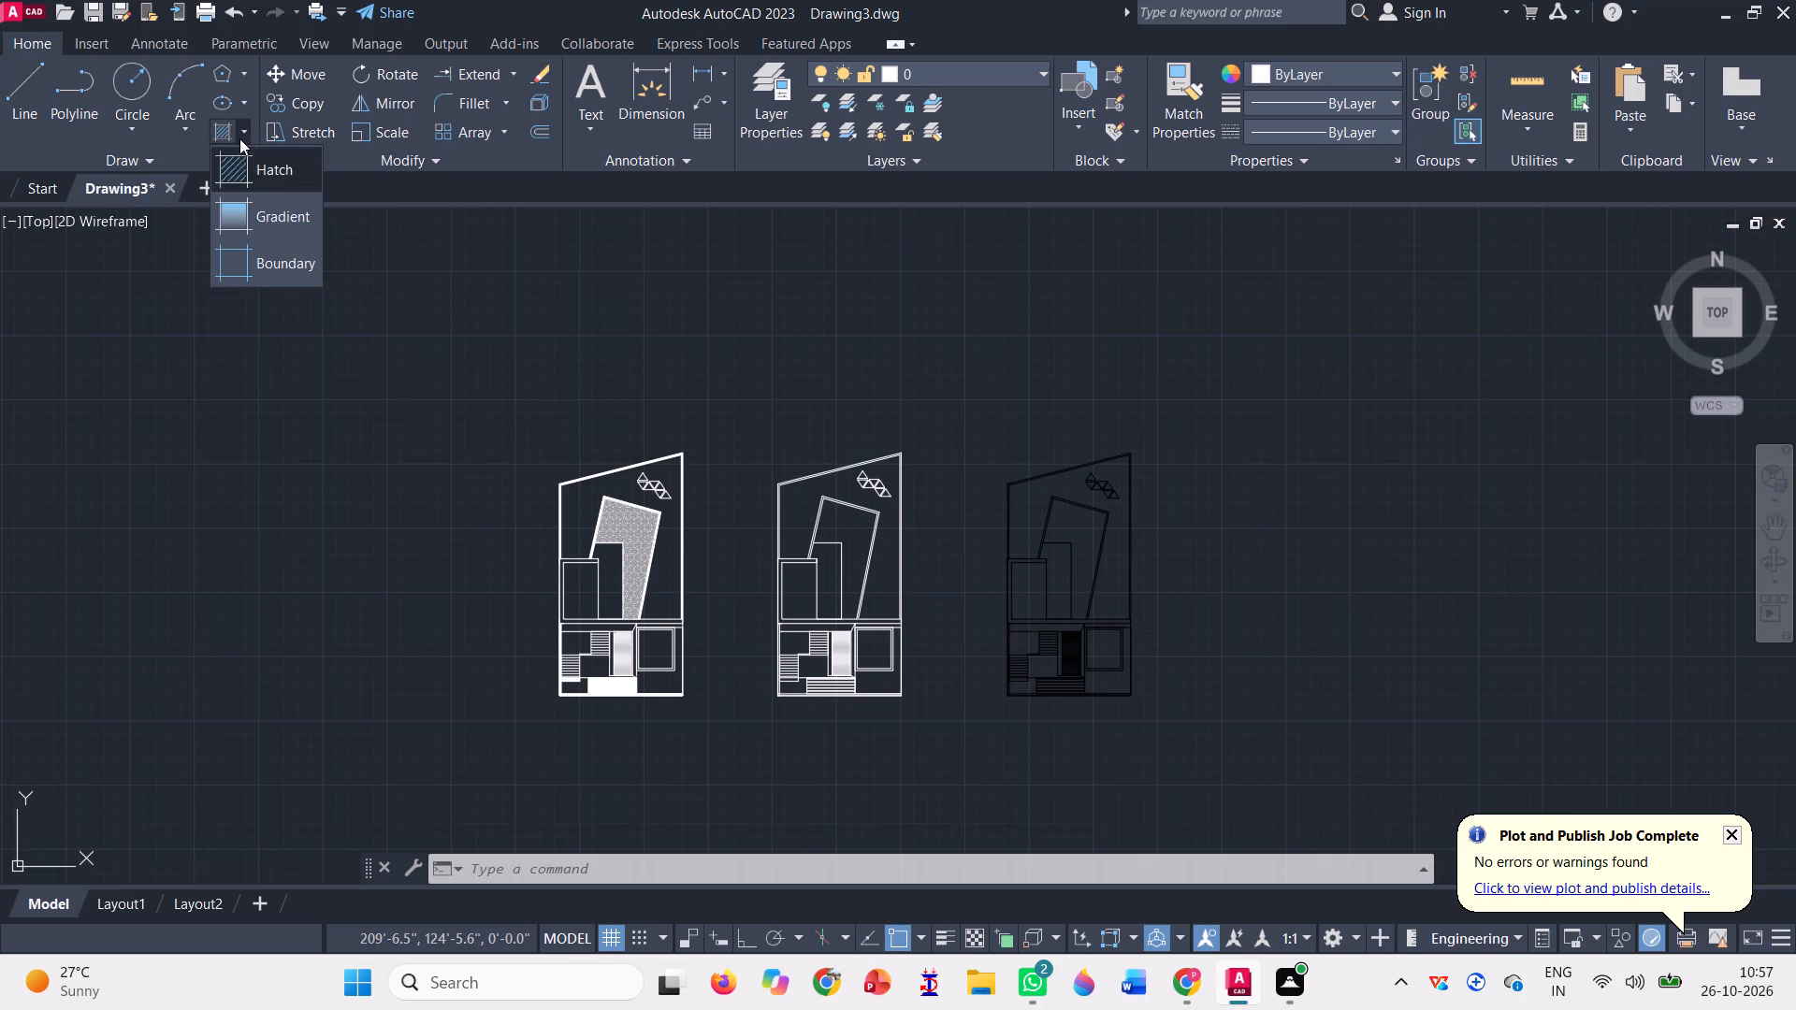
{"action": "left_click", "coordinate": [254, 209]}
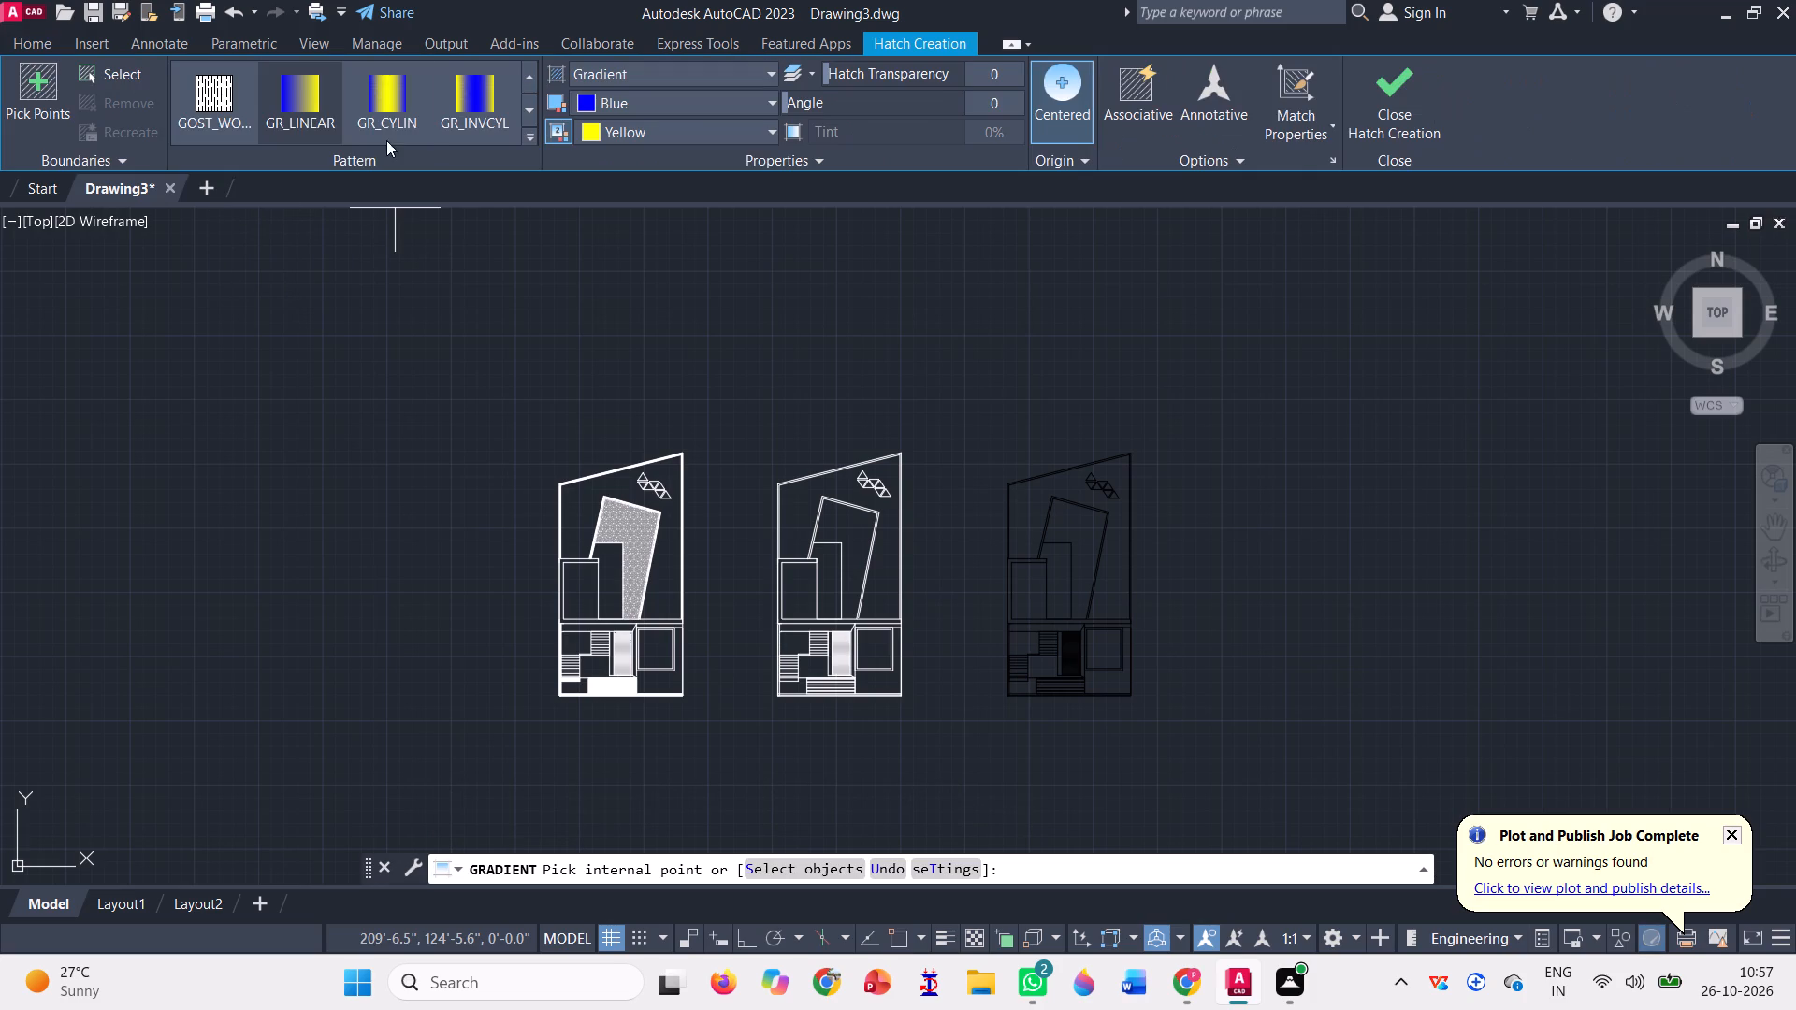
{"action": "scroll", "coordinate": [381, 120], "scroll_direction": "up", "scroll_amount": 14}
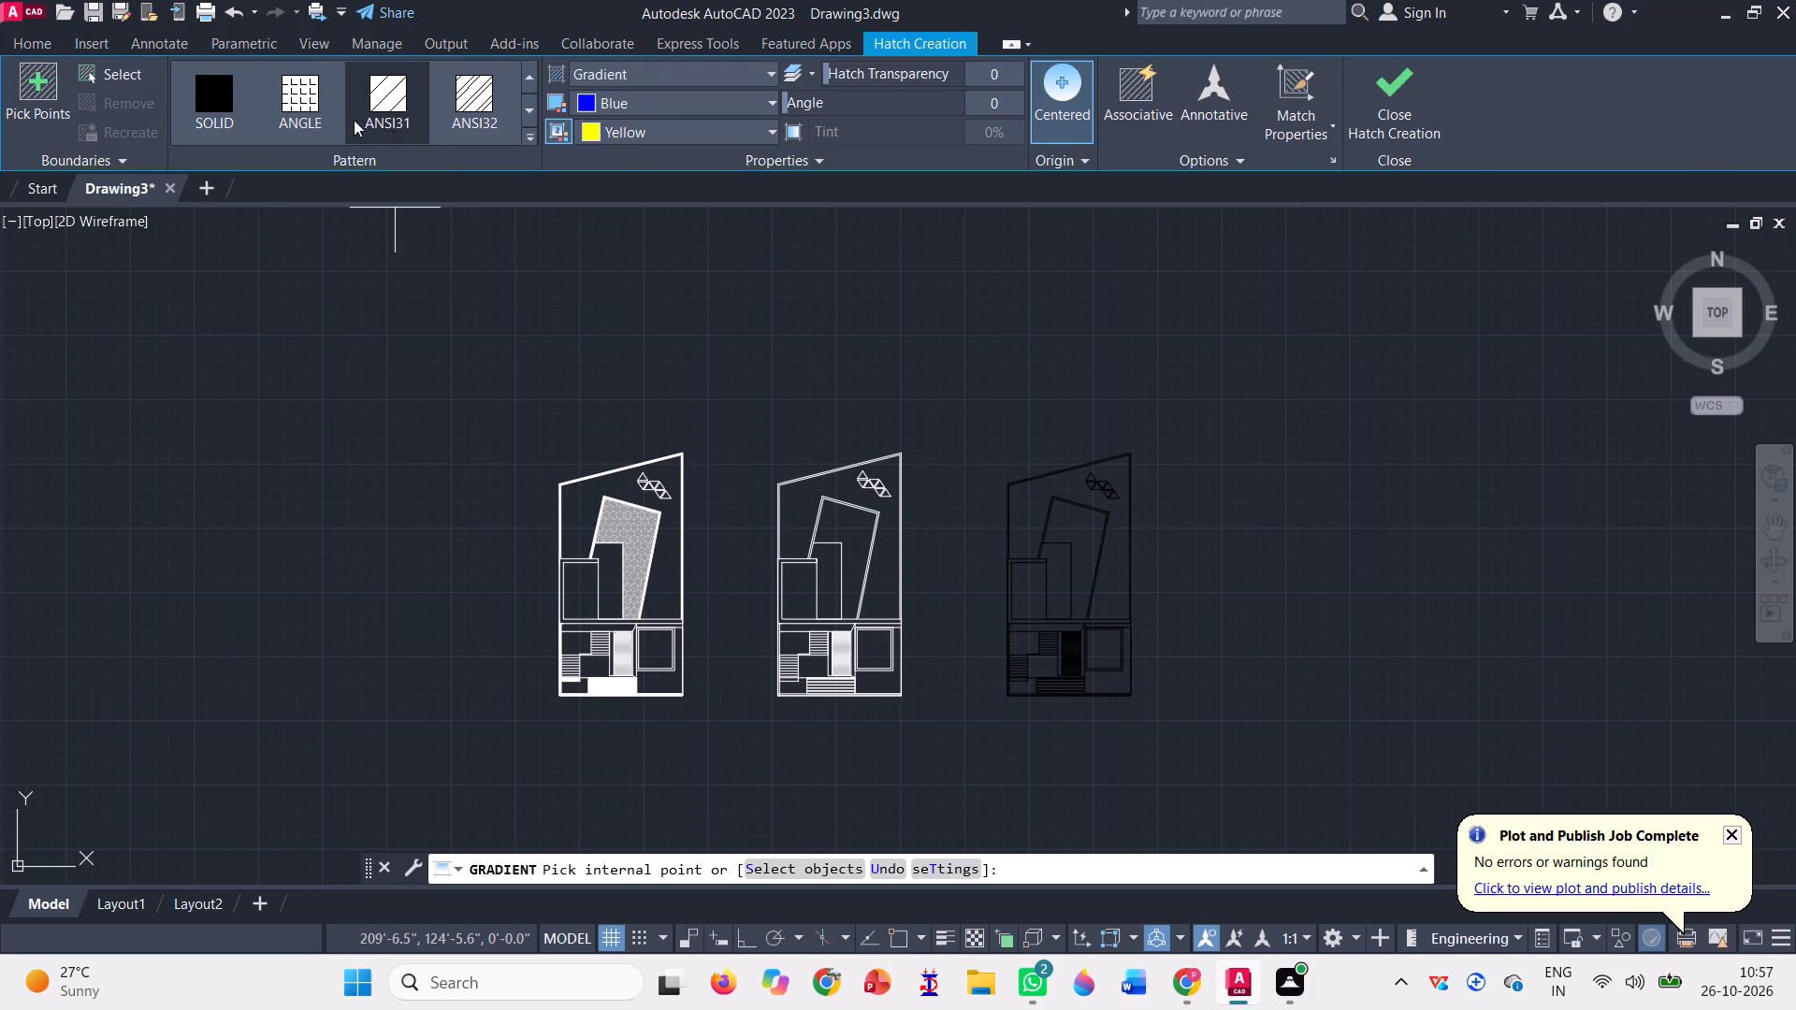
{"action": "left_click", "coordinate": [221, 86]}
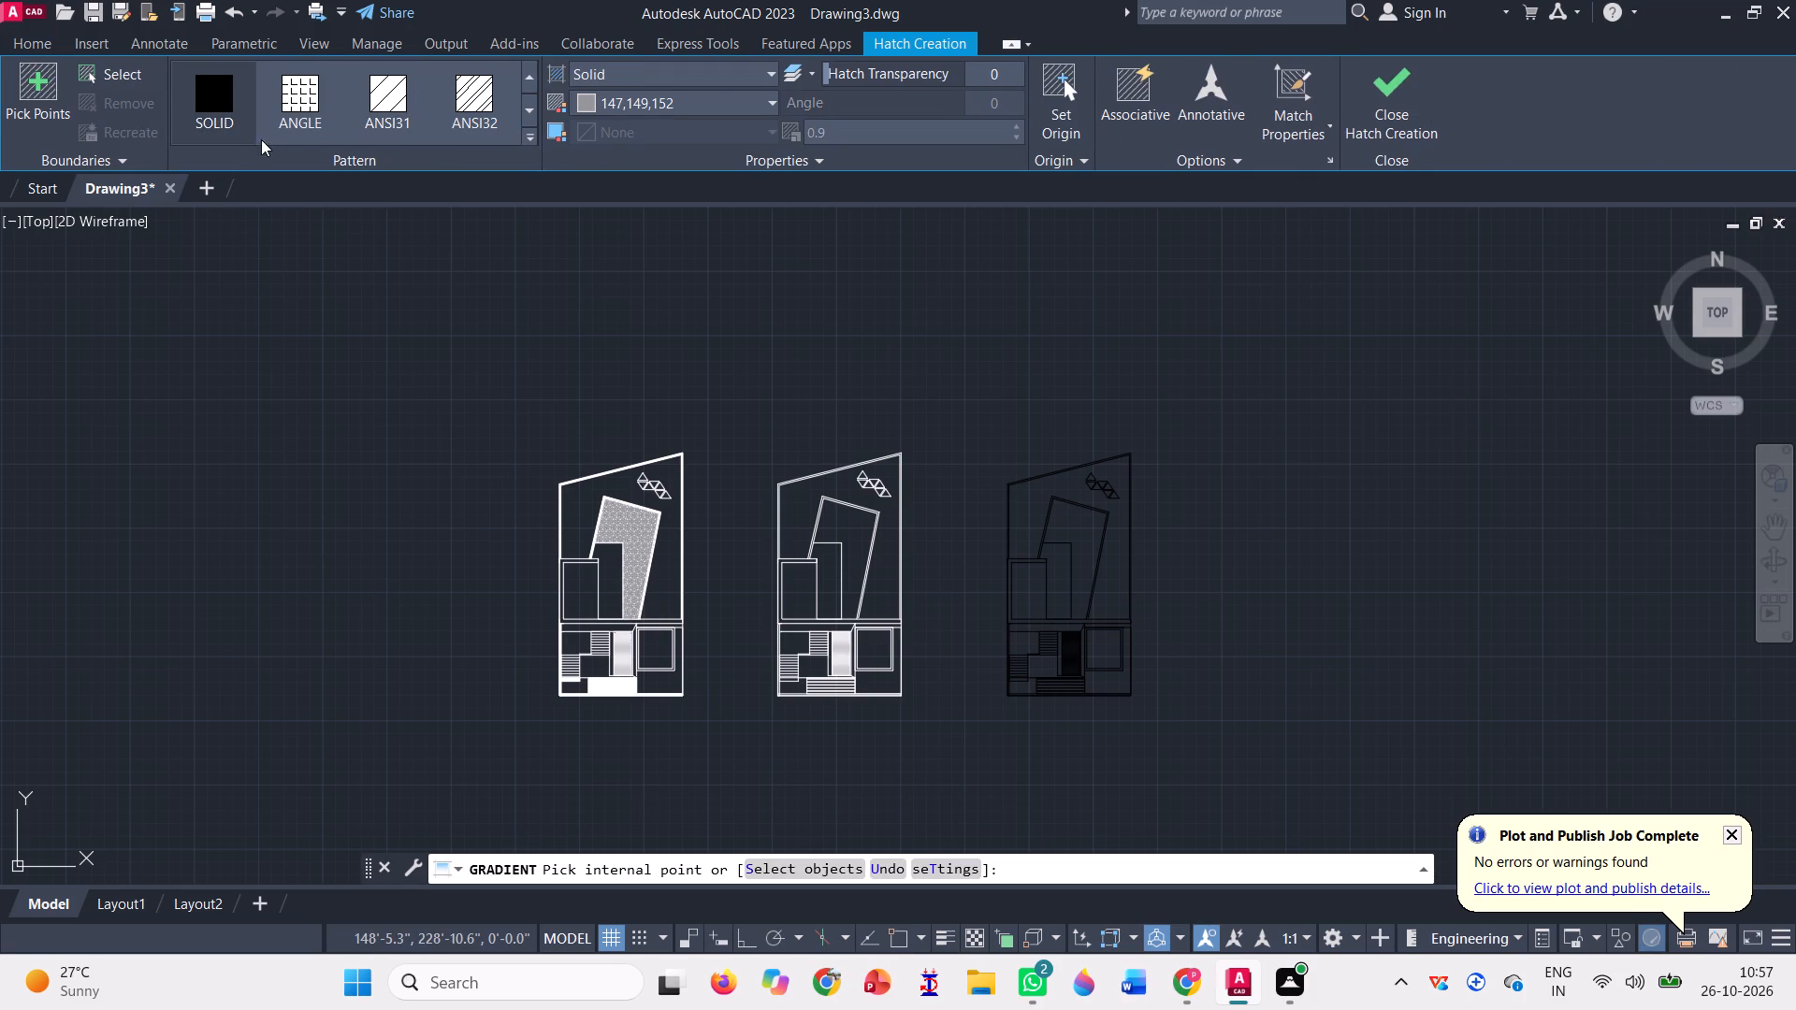
{"action": "left_click", "coordinate": [670, 106]}
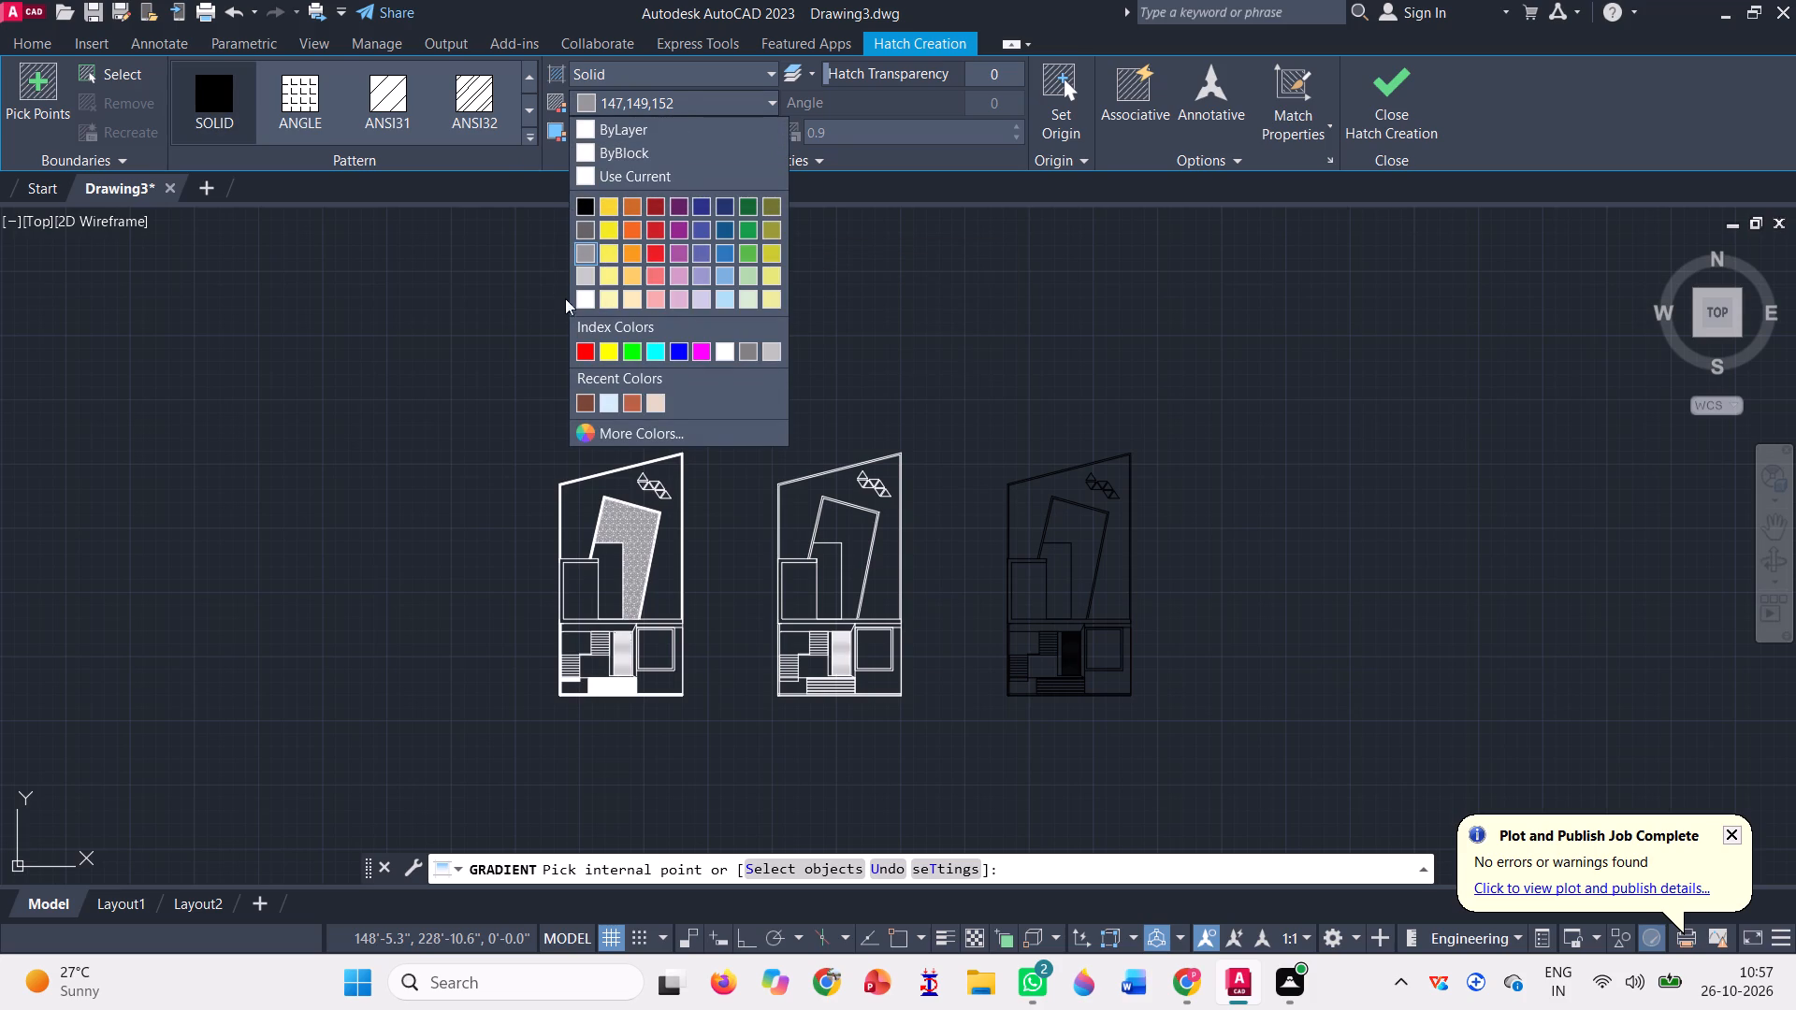
{"action": "left_click", "coordinate": [427, 364]}
{"action": "scroll", "coordinate": [604, 580], "scroll_direction": "up", "scroll_amount": 2}
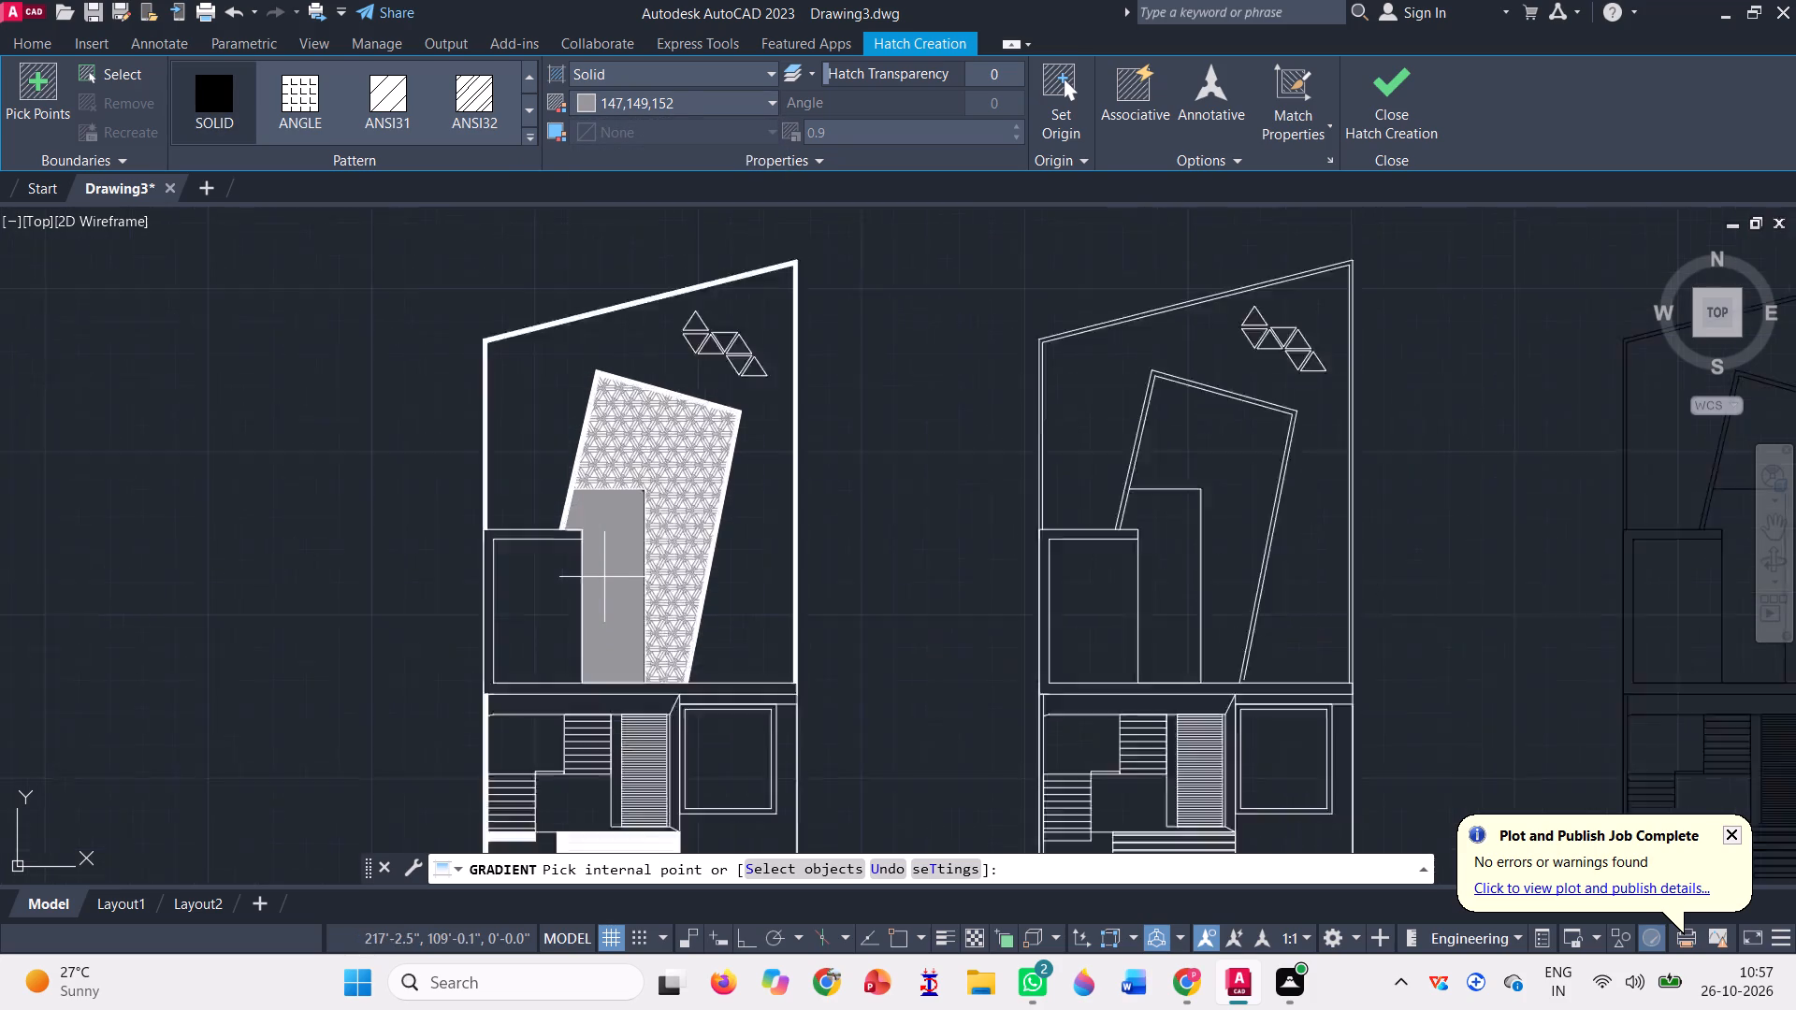
{"action": "scroll", "coordinate": [604, 577], "scroll_direction": "up", "scroll_amount": 2}
{"action": "left_click", "coordinate": [616, 558]}
Add the same solid fill to four alternating strips, starting with the second, at the north end of the west layout's central stair.
{"action": "scroll", "coordinate": [466, 519], "scroll_direction": "down", "scroll_amount": 2}
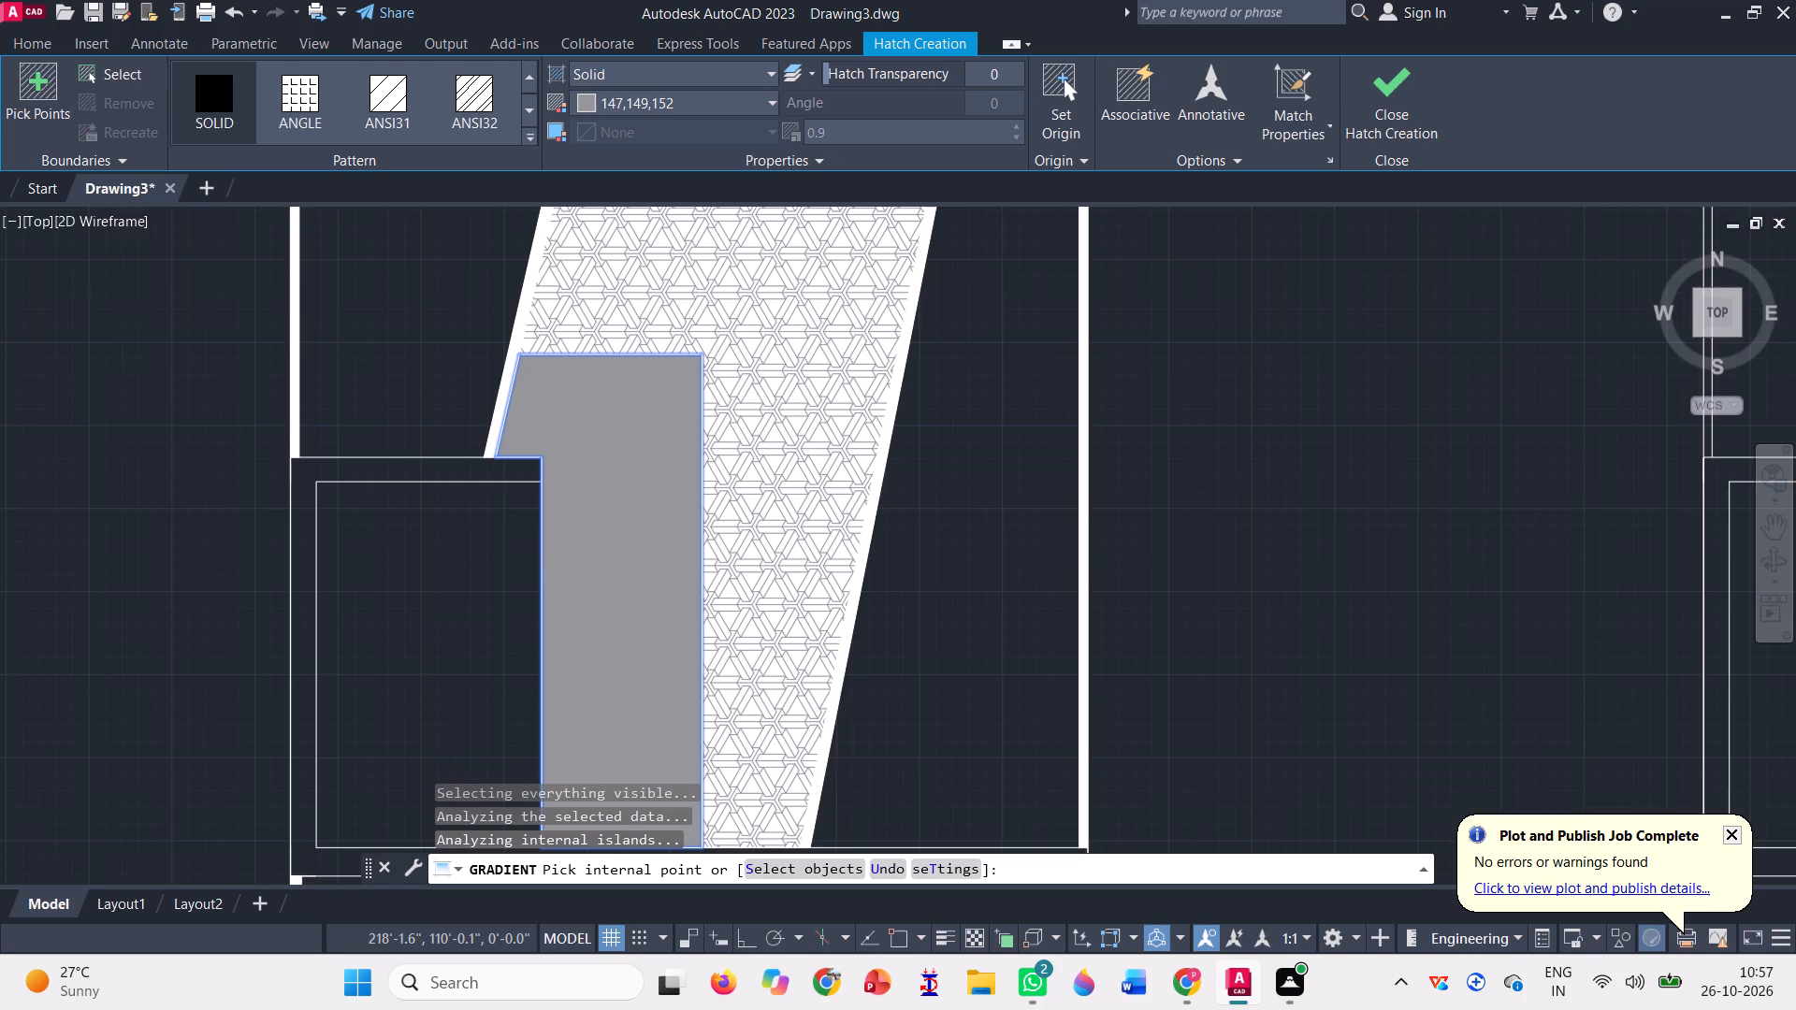
{"action": "scroll", "coordinate": [466, 519], "scroll_direction": "down", "scroll_amount": 1}
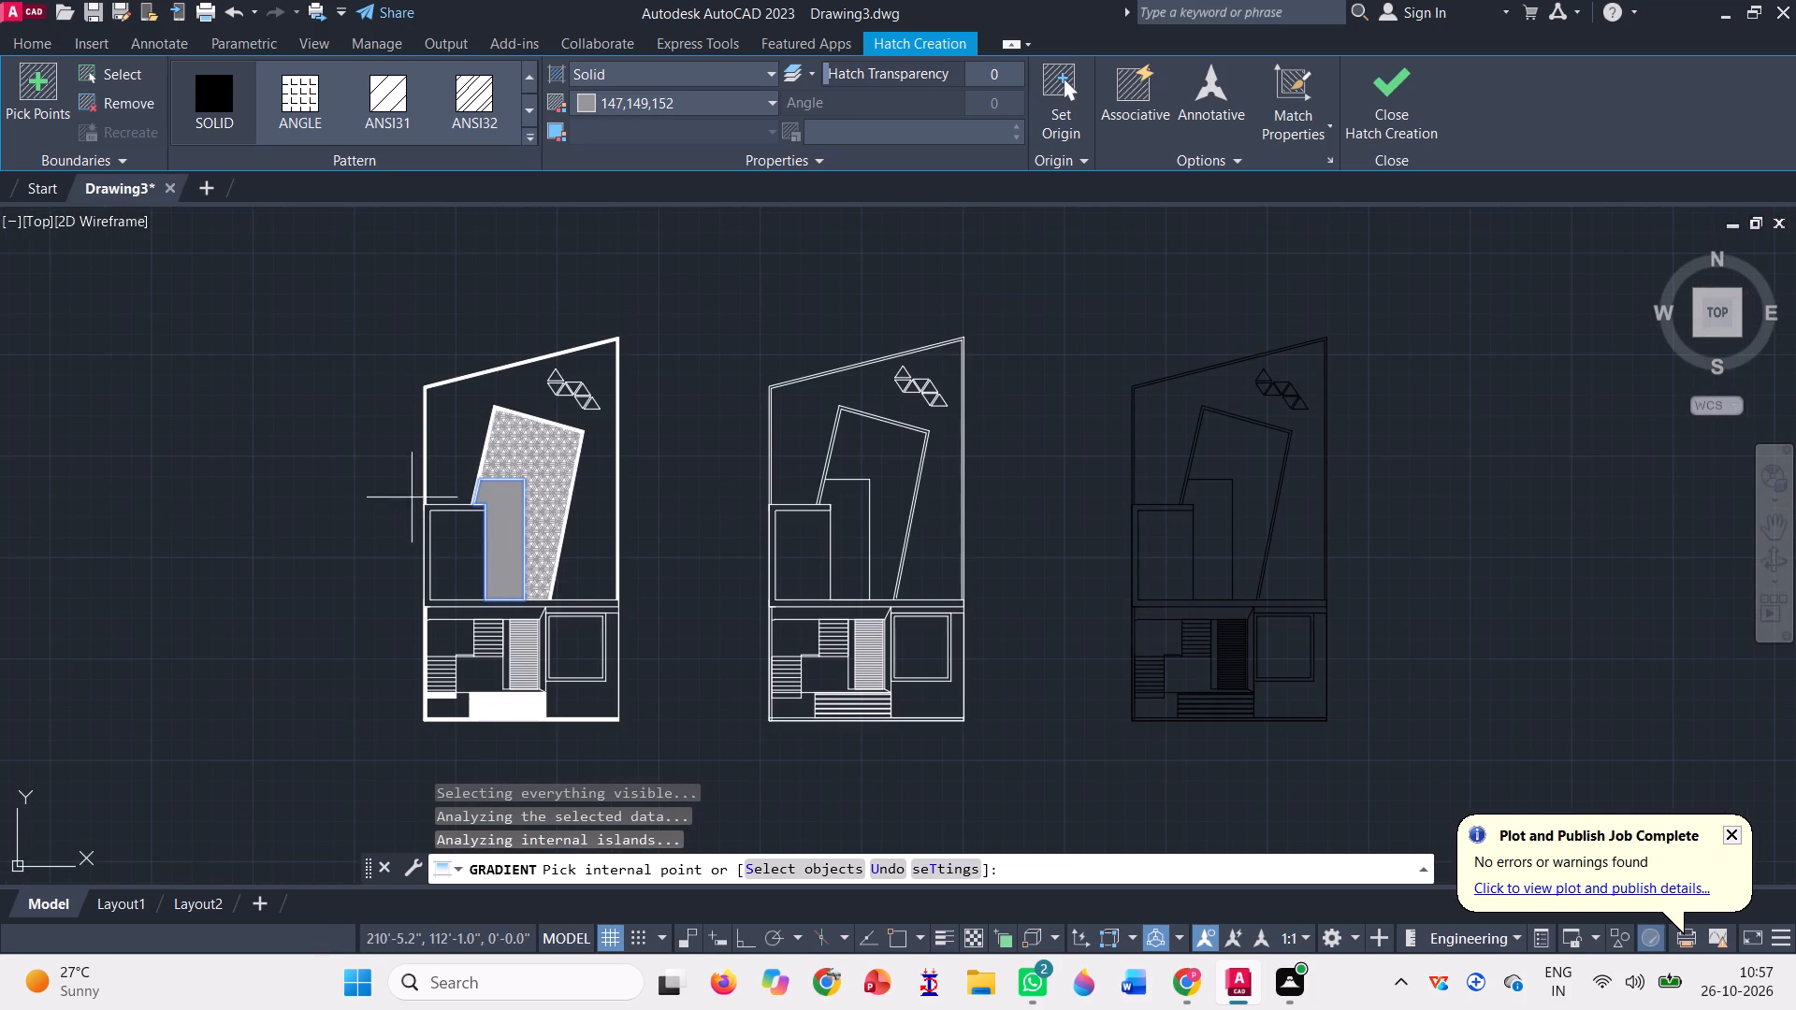
{"action": "scroll", "coordinate": [351, 432], "scroll_direction": "down", "scroll_amount": 1}
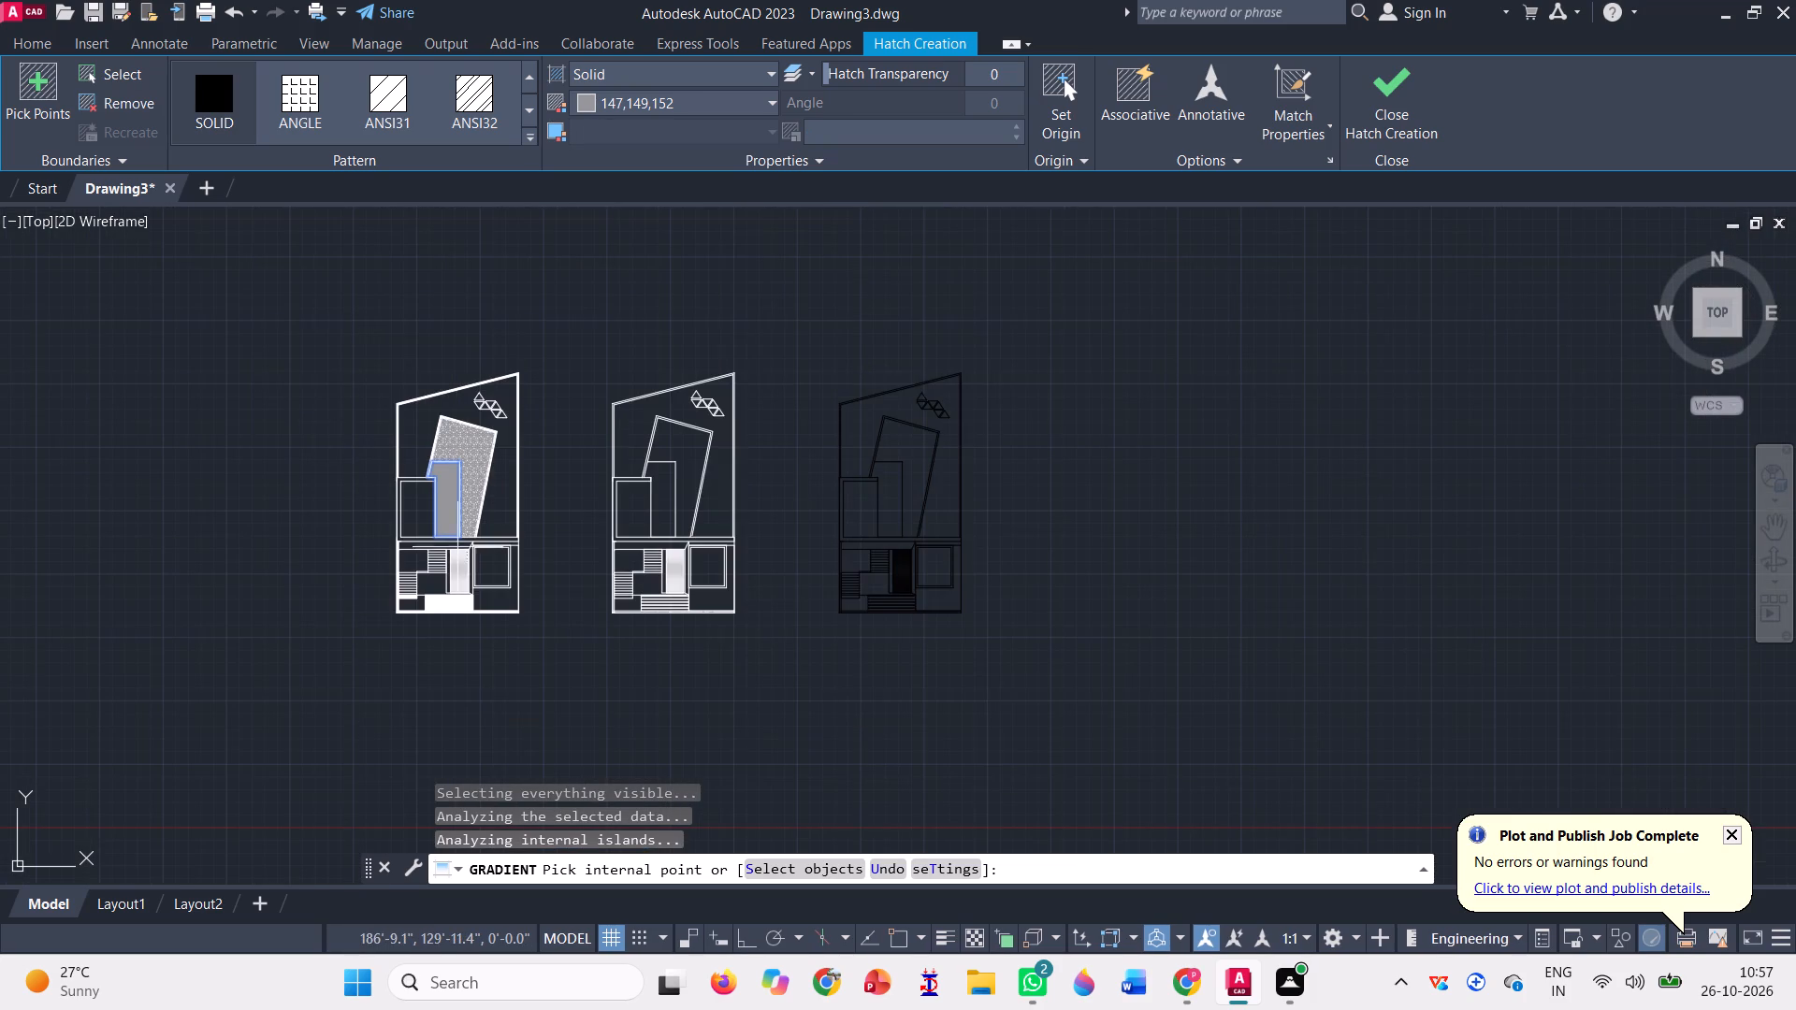
{"action": "scroll", "coordinate": [454, 575], "scroll_direction": "up", "scroll_amount": 6}
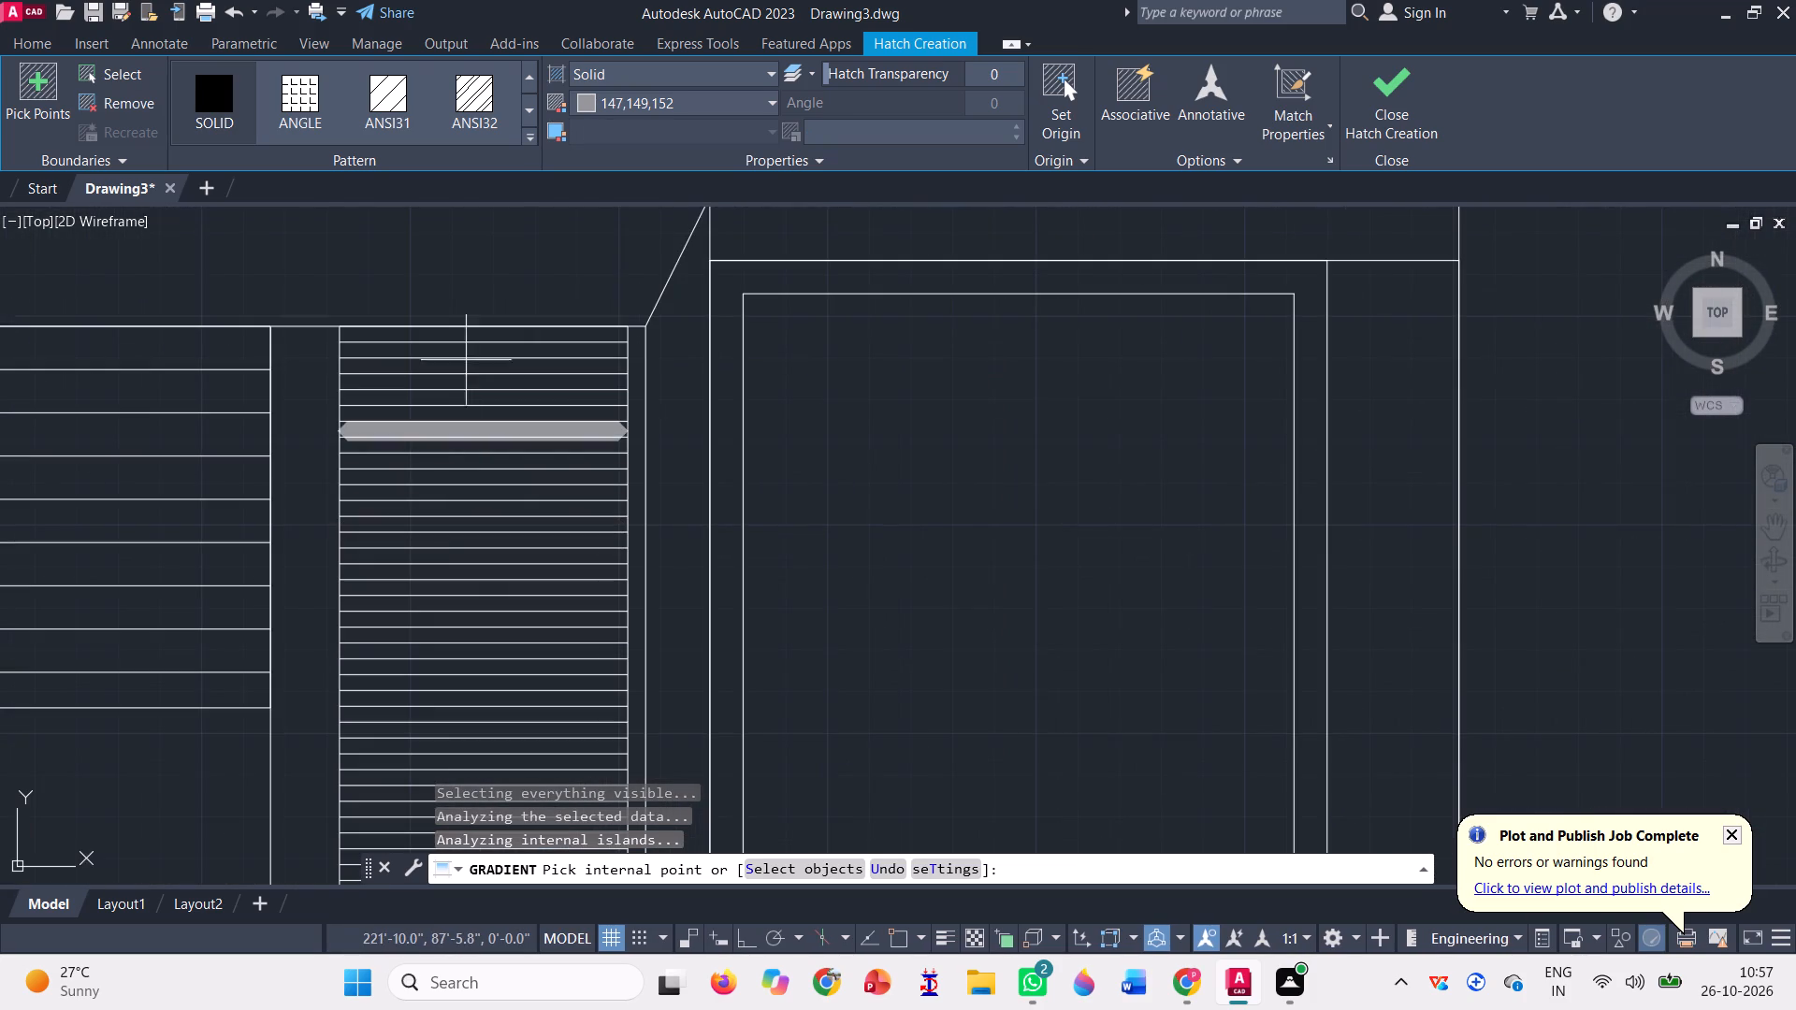
{"action": "scroll", "coordinate": [471, 339], "scroll_direction": "up", "scroll_amount": 3}
{"action": "left_click", "coordinate": [454, 367]}
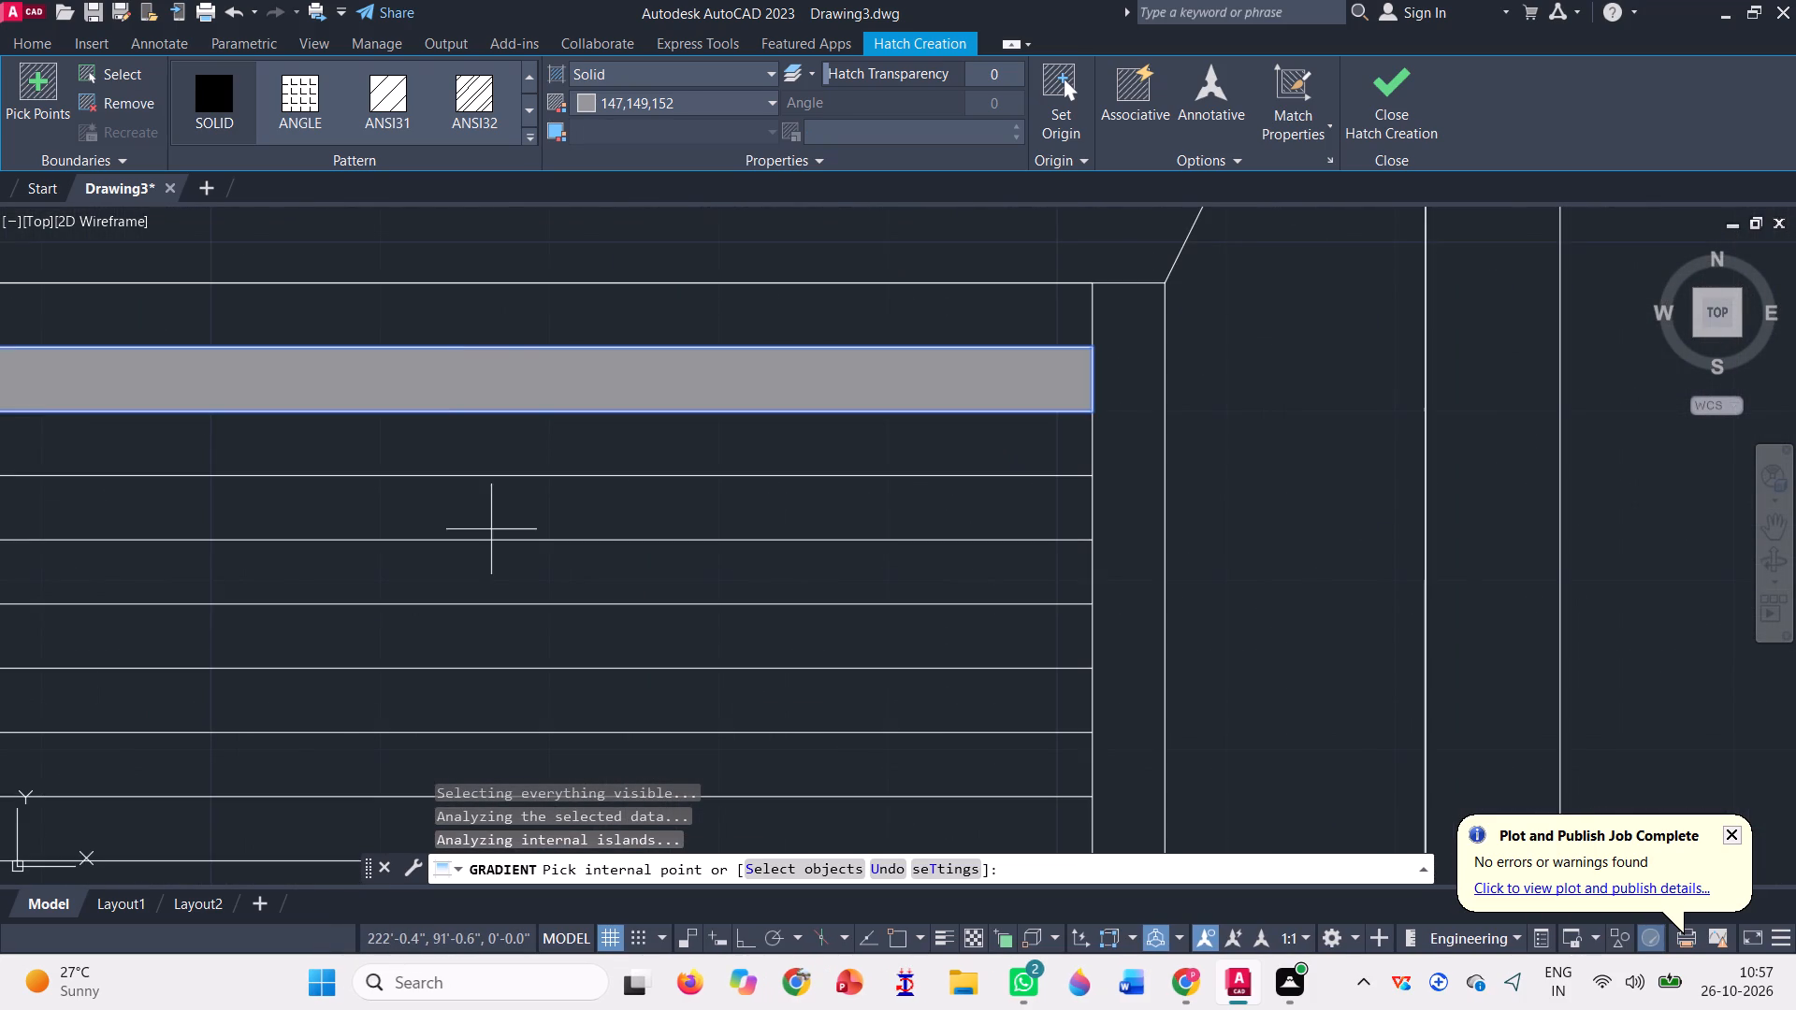
{"action": "left_click", "coordinate": [483, 516]}
{"action": "left_click", "coordinate": [510, 618]}
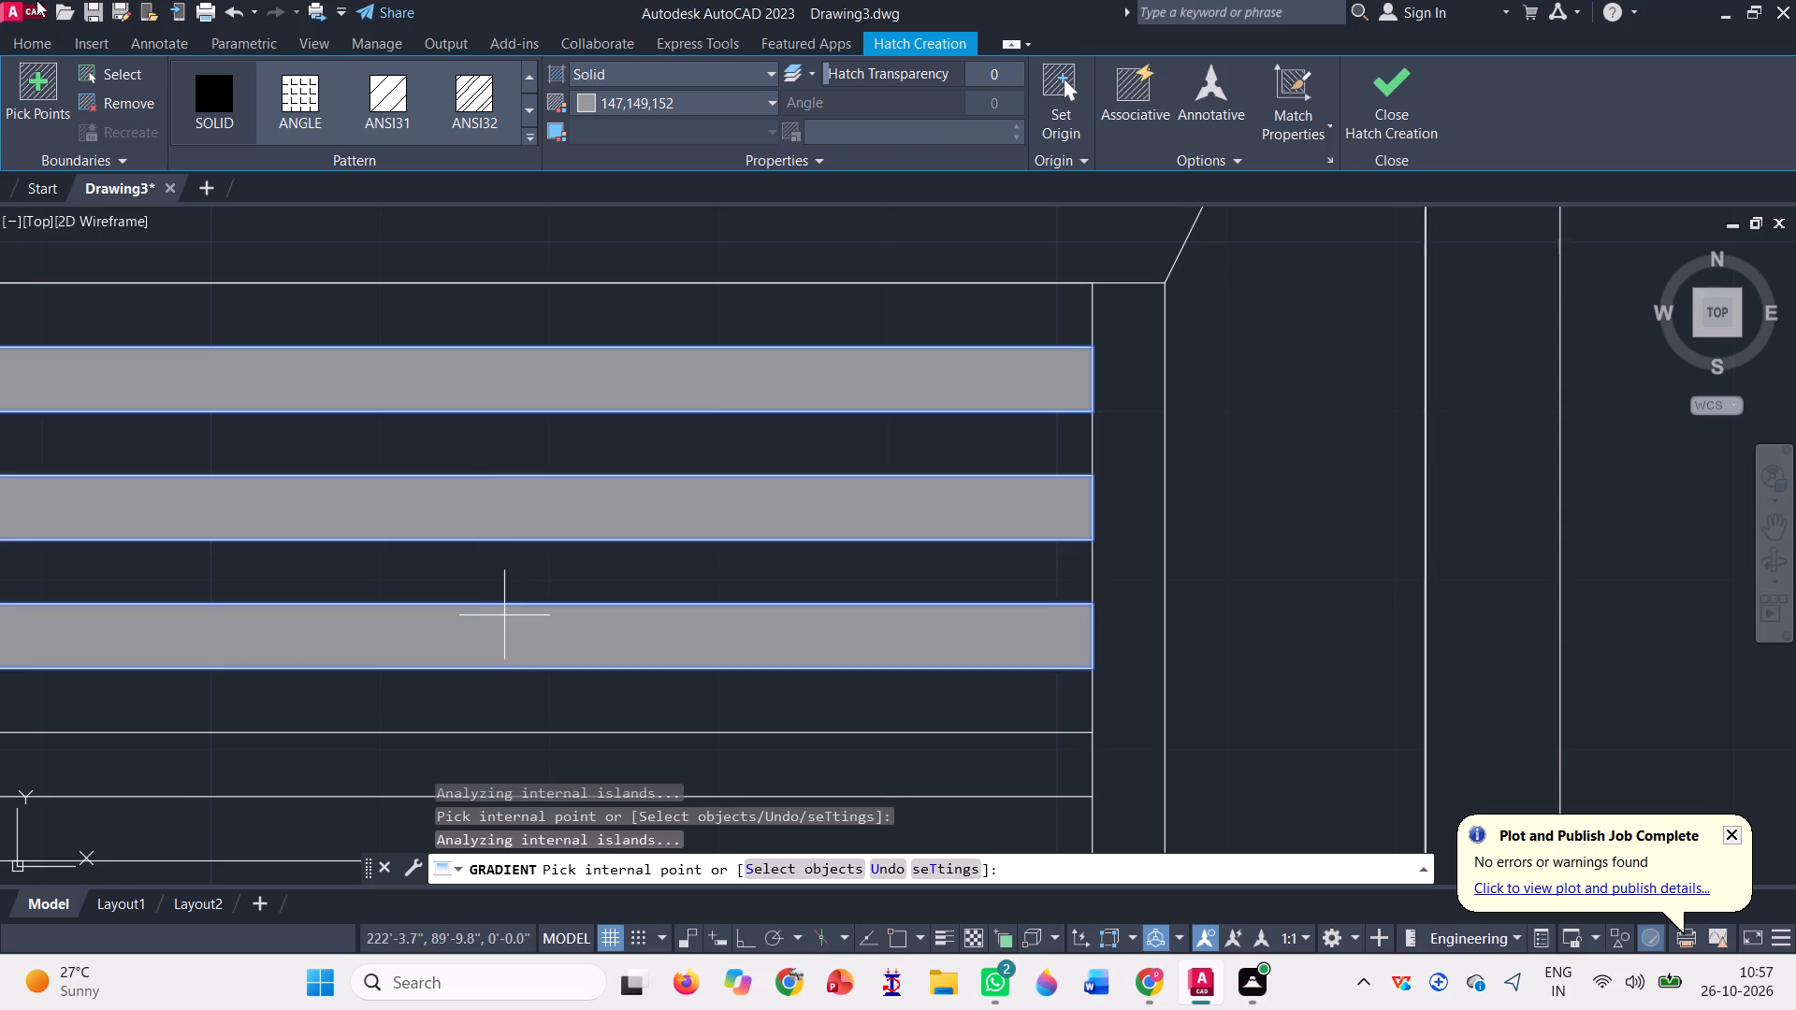
{"action": "scroll", "coordinate": [83, 0], "scroll_direction": "down", "scroll_amount": 2}
{"action": "scroll", "coordinate": [308, 281], "scroll_direction": "down", "scroll_amount": 2}
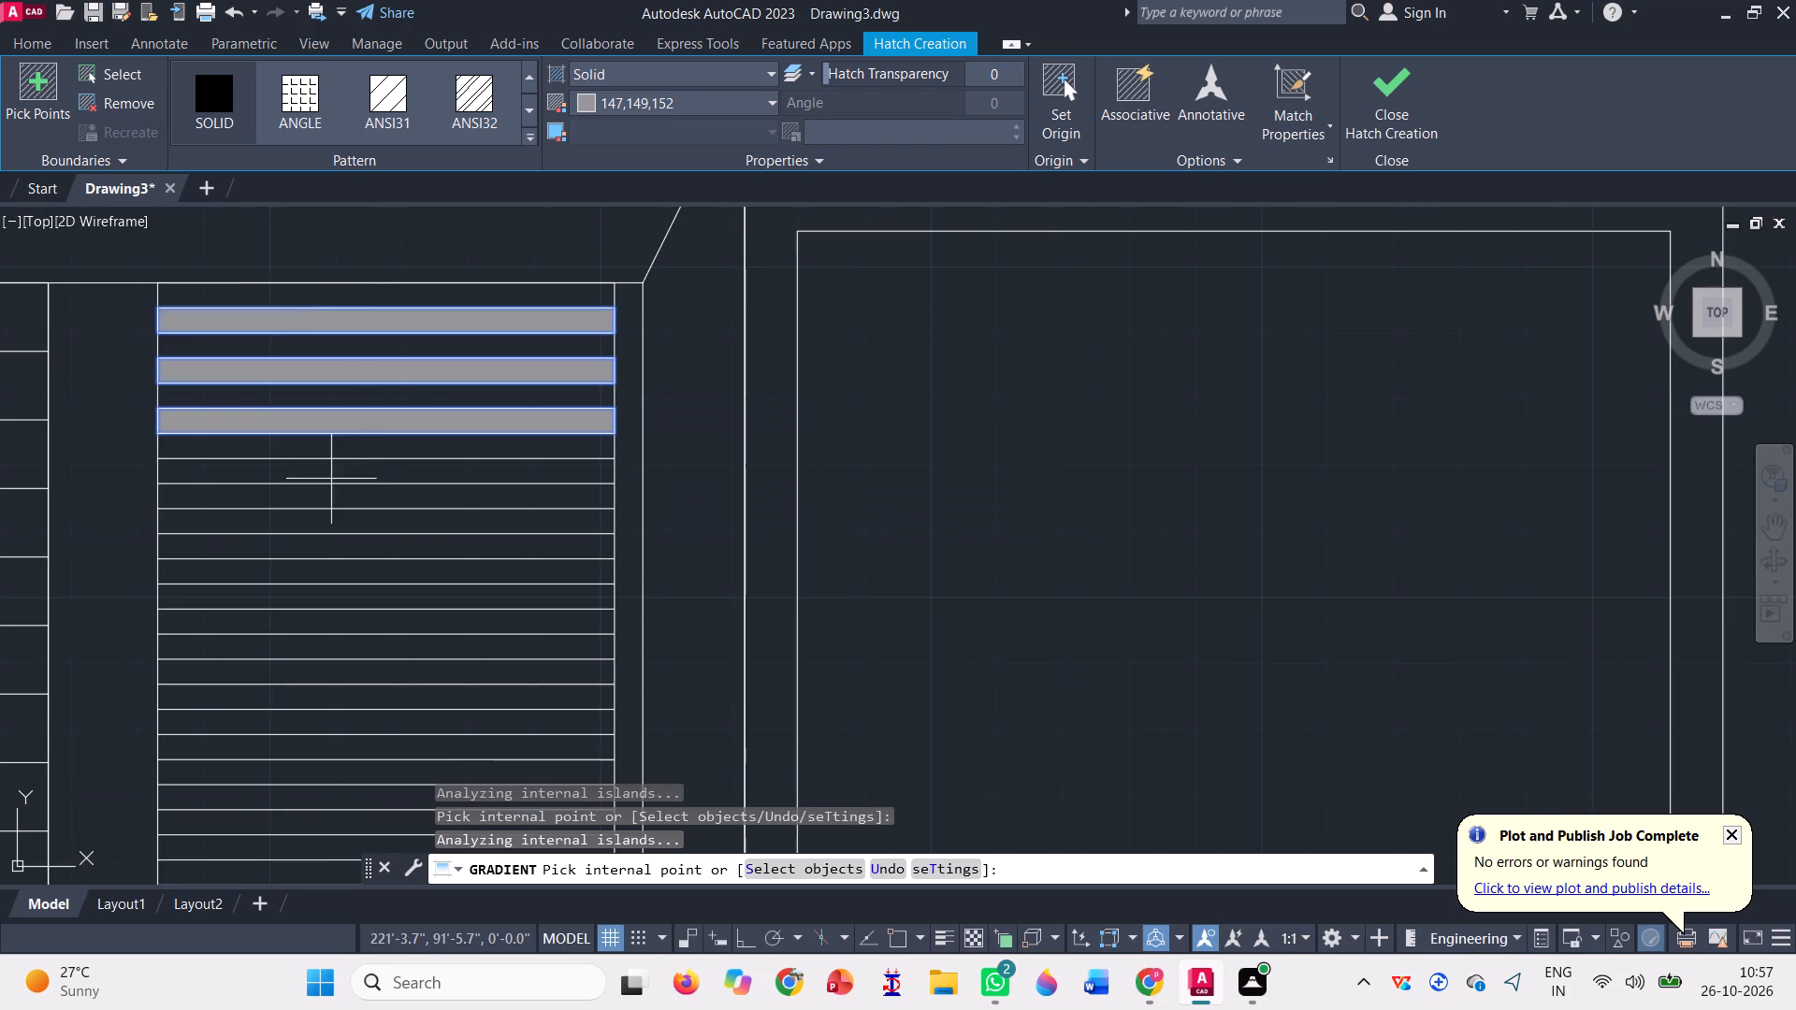
{"action": "scroll", "coordinate": [285, 567], "scroll_direction": "up", "scroll_amount": 3}
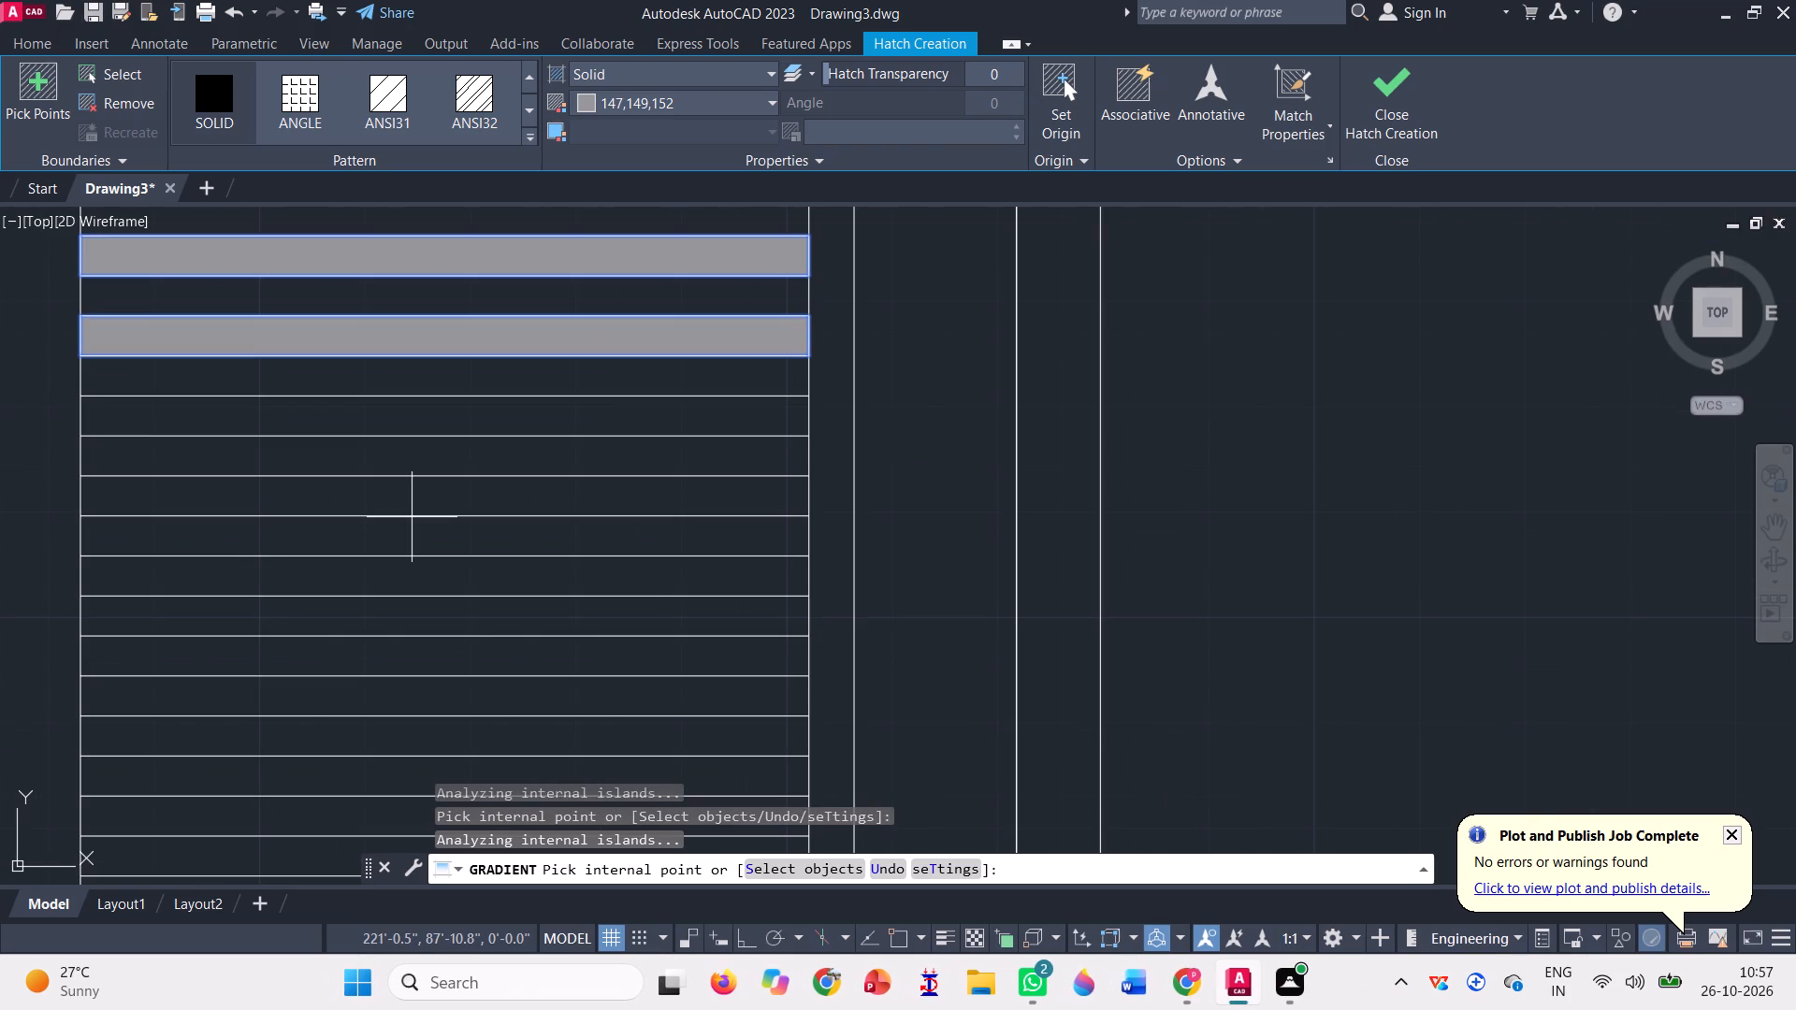
{"action": "left_click", "coordinate": [442, 420]}
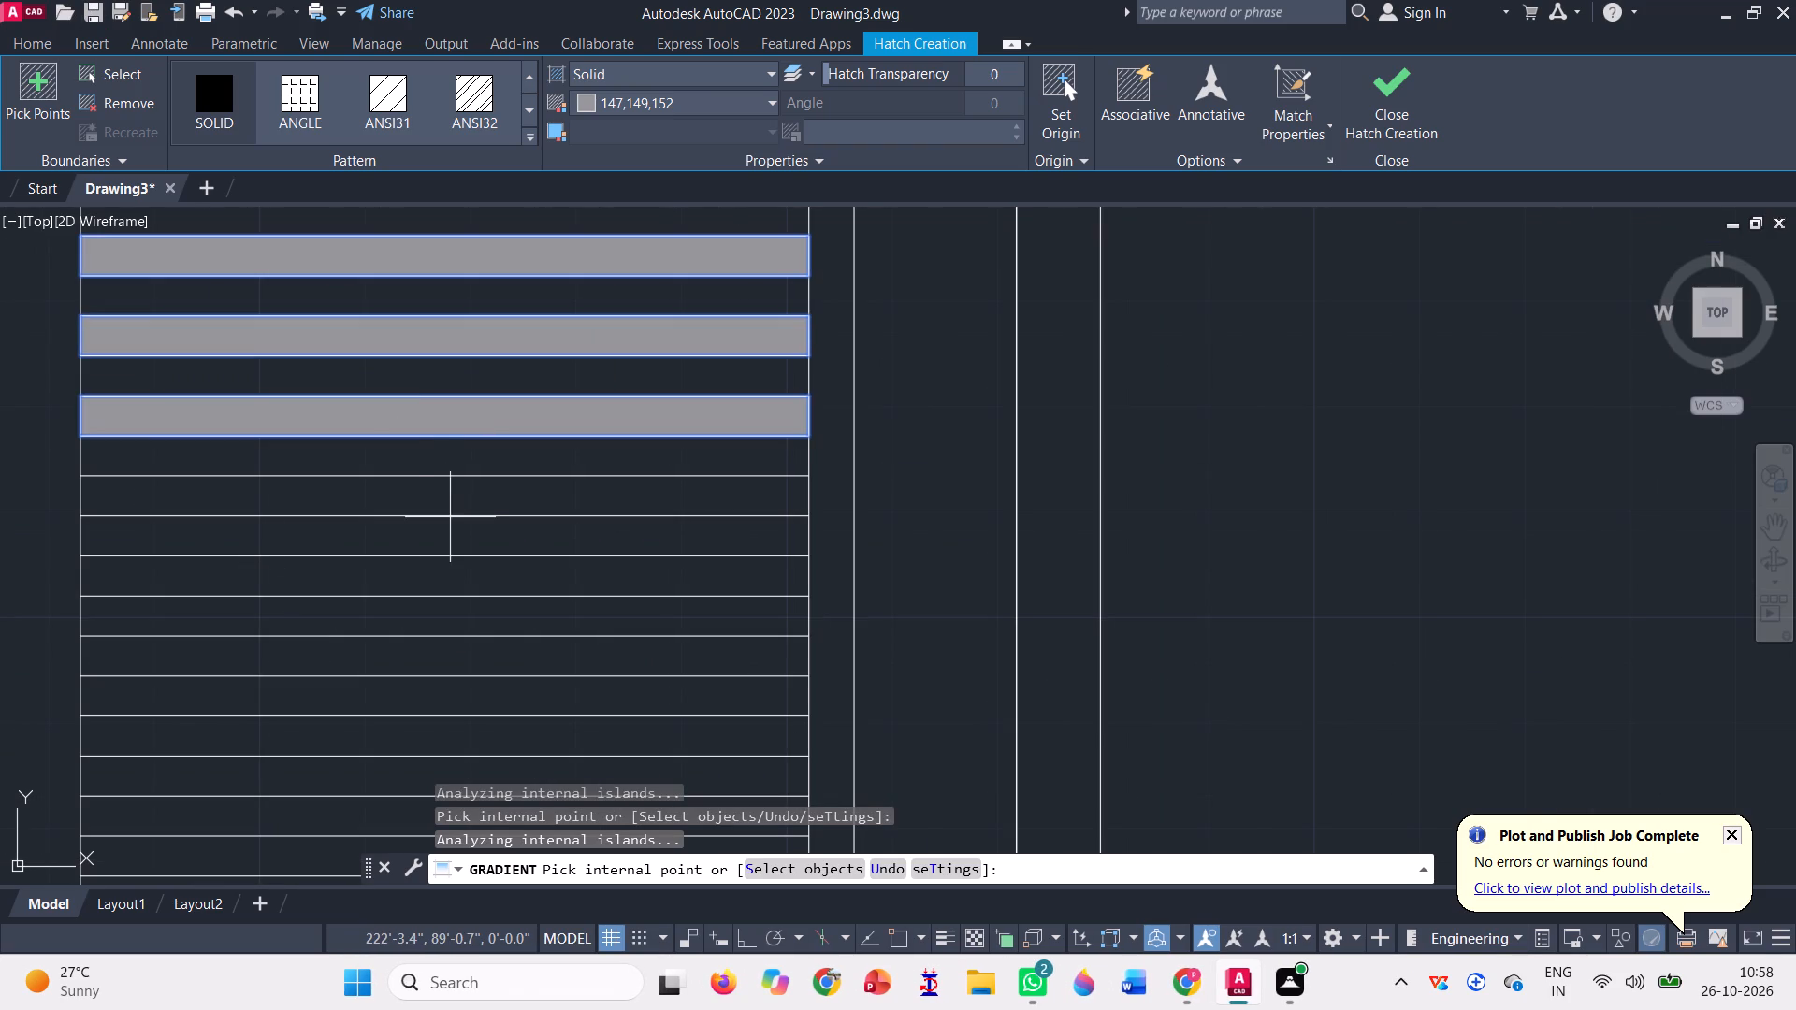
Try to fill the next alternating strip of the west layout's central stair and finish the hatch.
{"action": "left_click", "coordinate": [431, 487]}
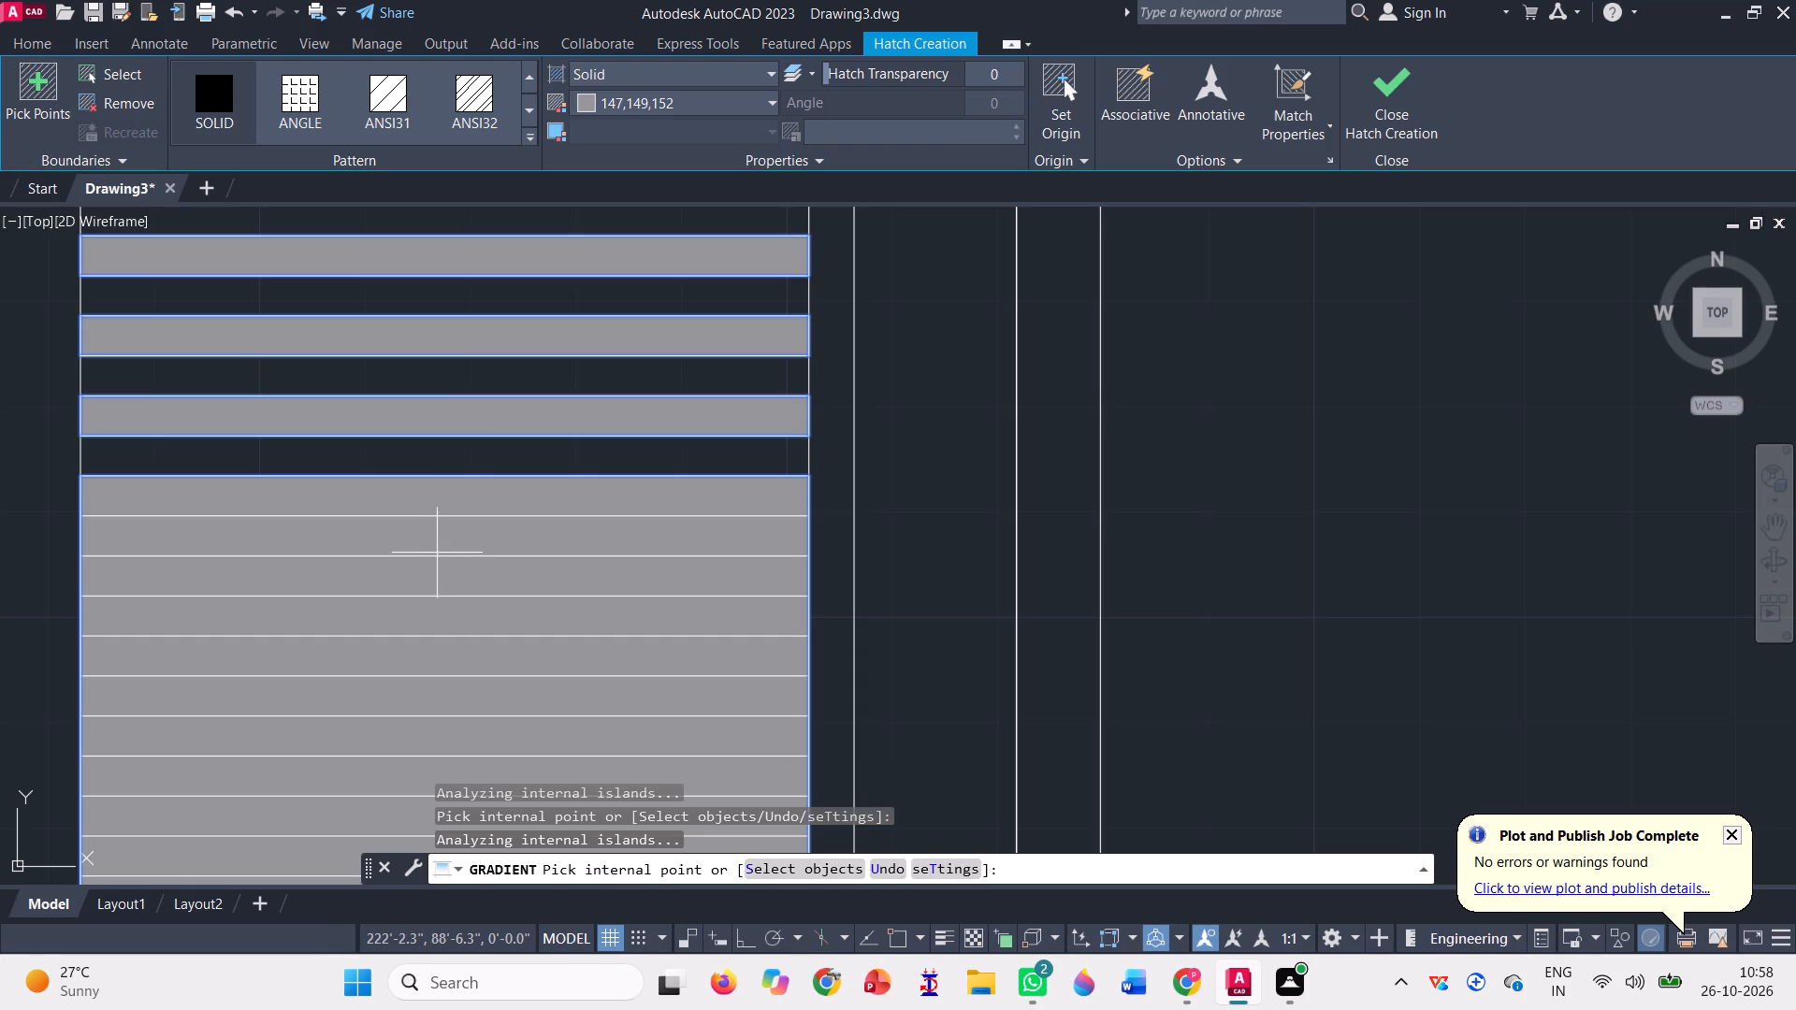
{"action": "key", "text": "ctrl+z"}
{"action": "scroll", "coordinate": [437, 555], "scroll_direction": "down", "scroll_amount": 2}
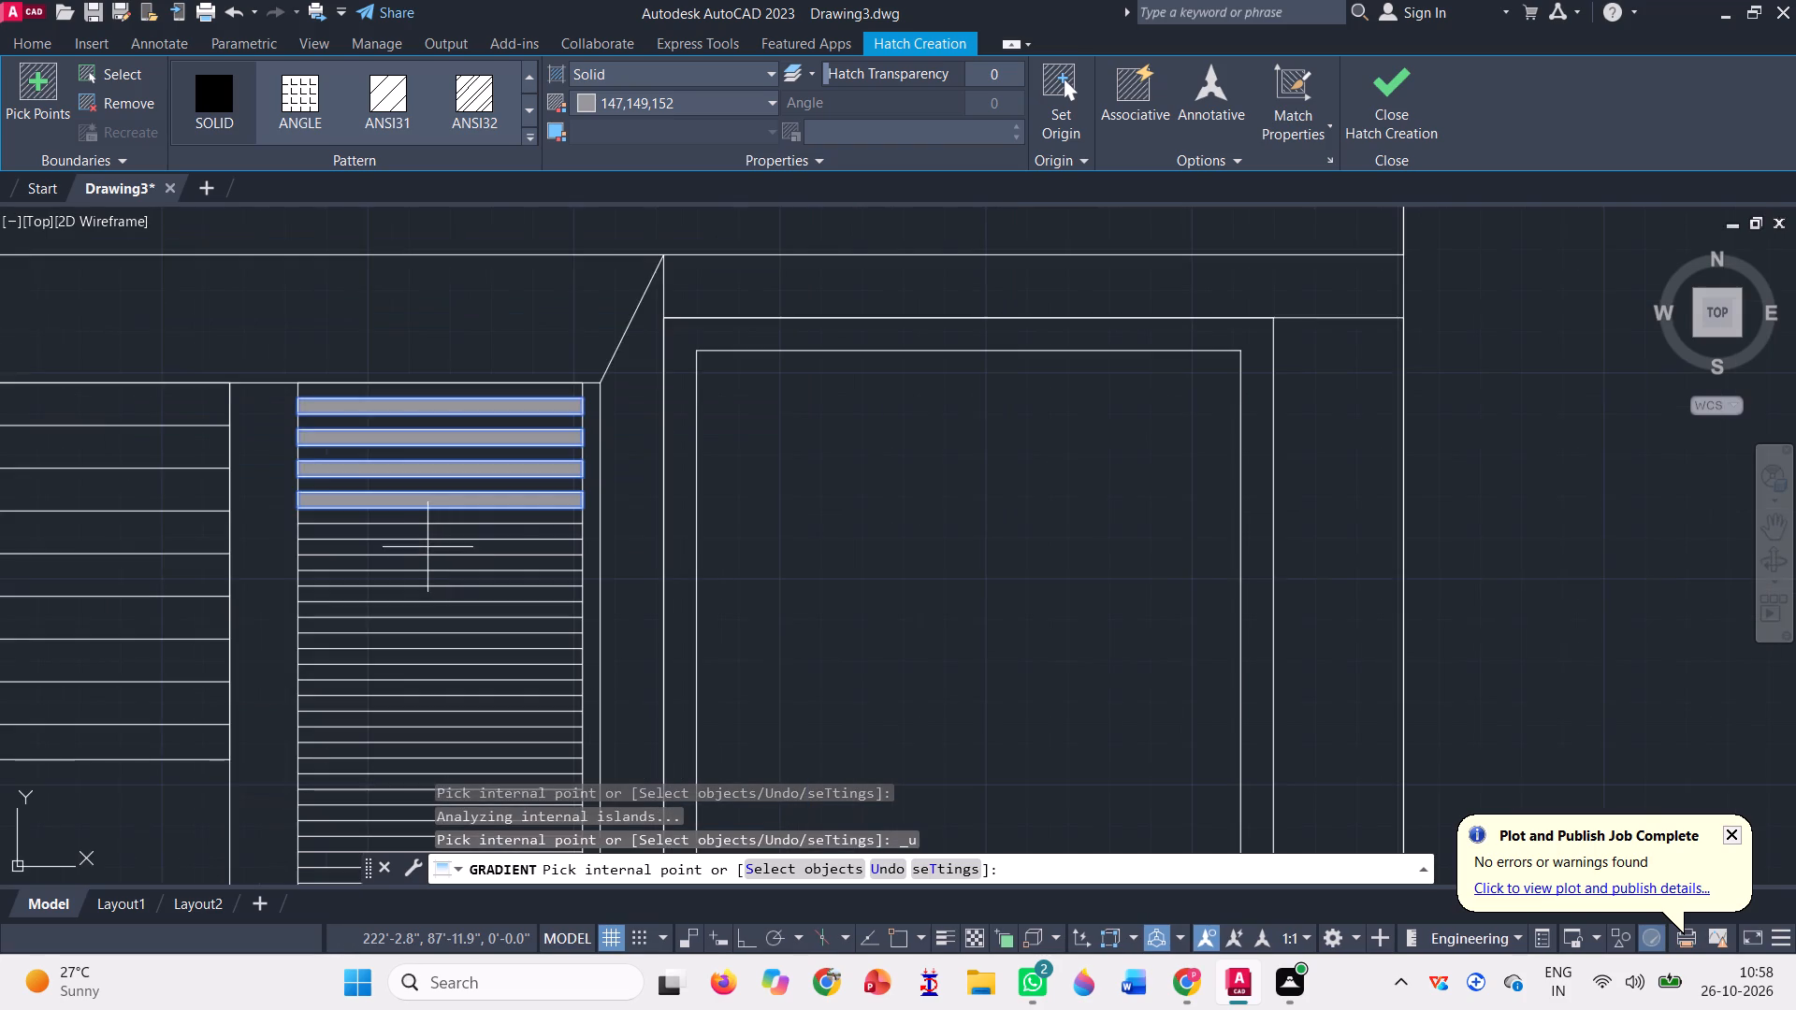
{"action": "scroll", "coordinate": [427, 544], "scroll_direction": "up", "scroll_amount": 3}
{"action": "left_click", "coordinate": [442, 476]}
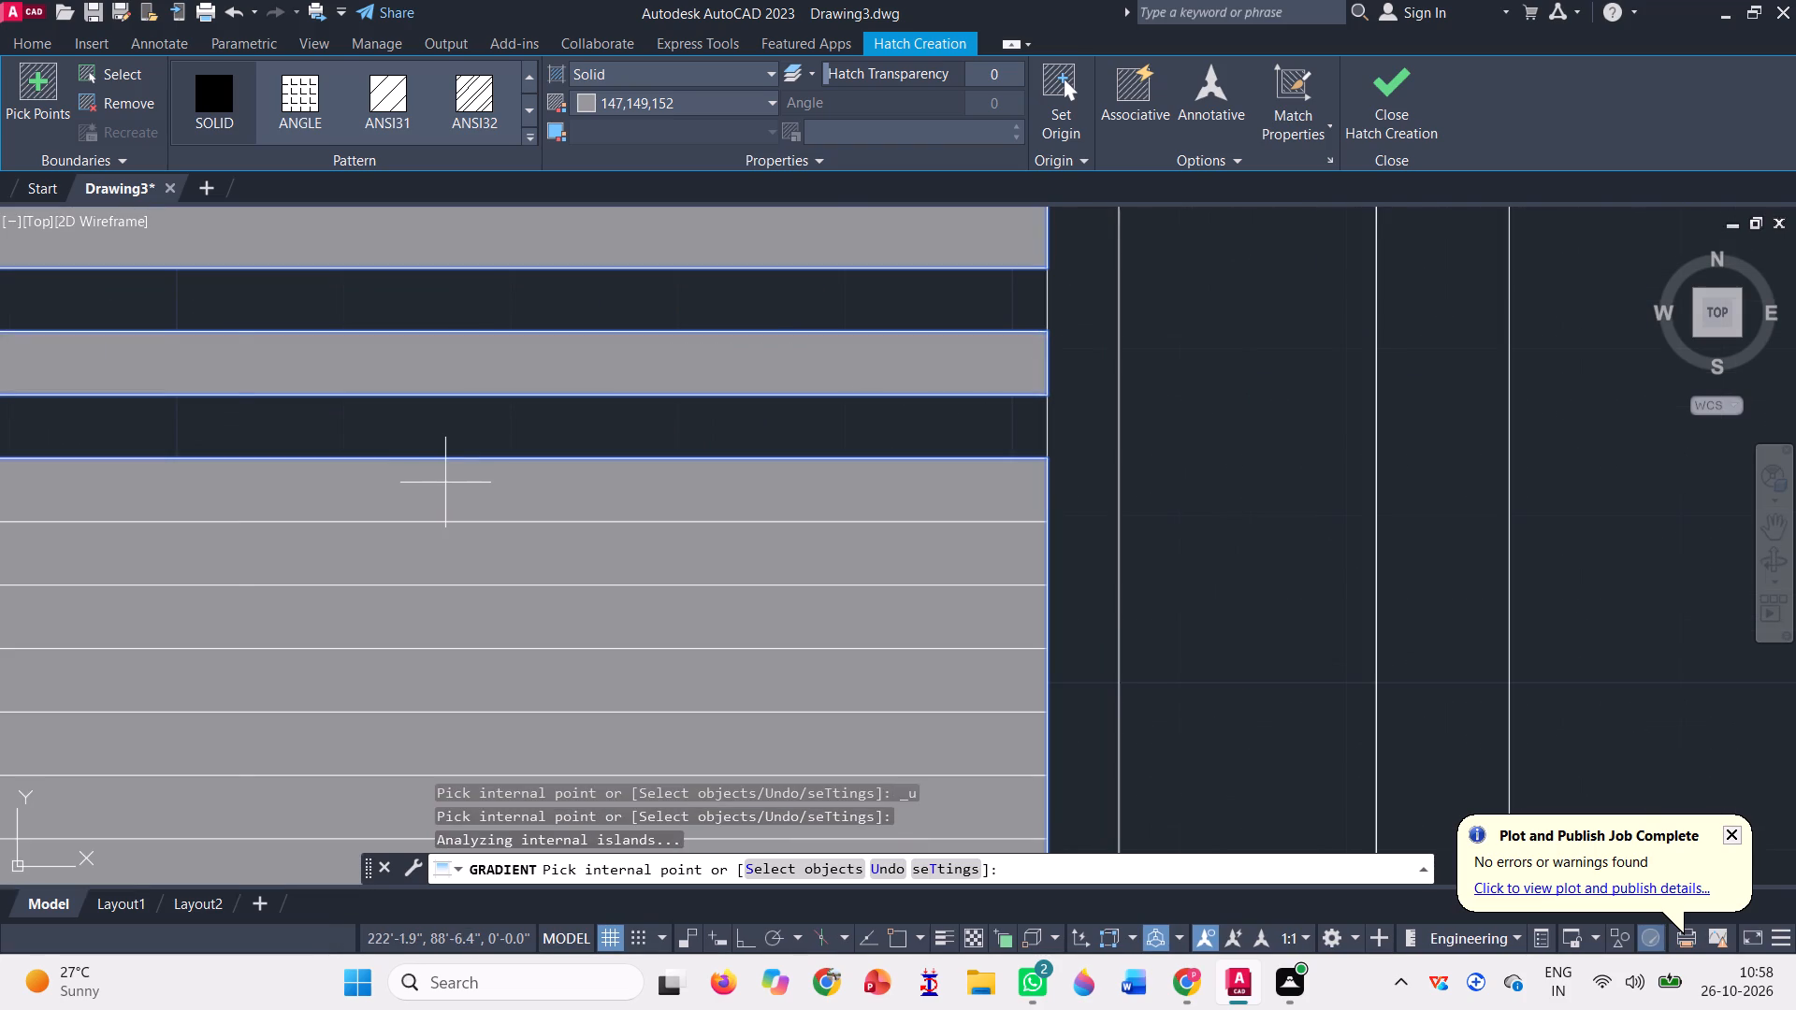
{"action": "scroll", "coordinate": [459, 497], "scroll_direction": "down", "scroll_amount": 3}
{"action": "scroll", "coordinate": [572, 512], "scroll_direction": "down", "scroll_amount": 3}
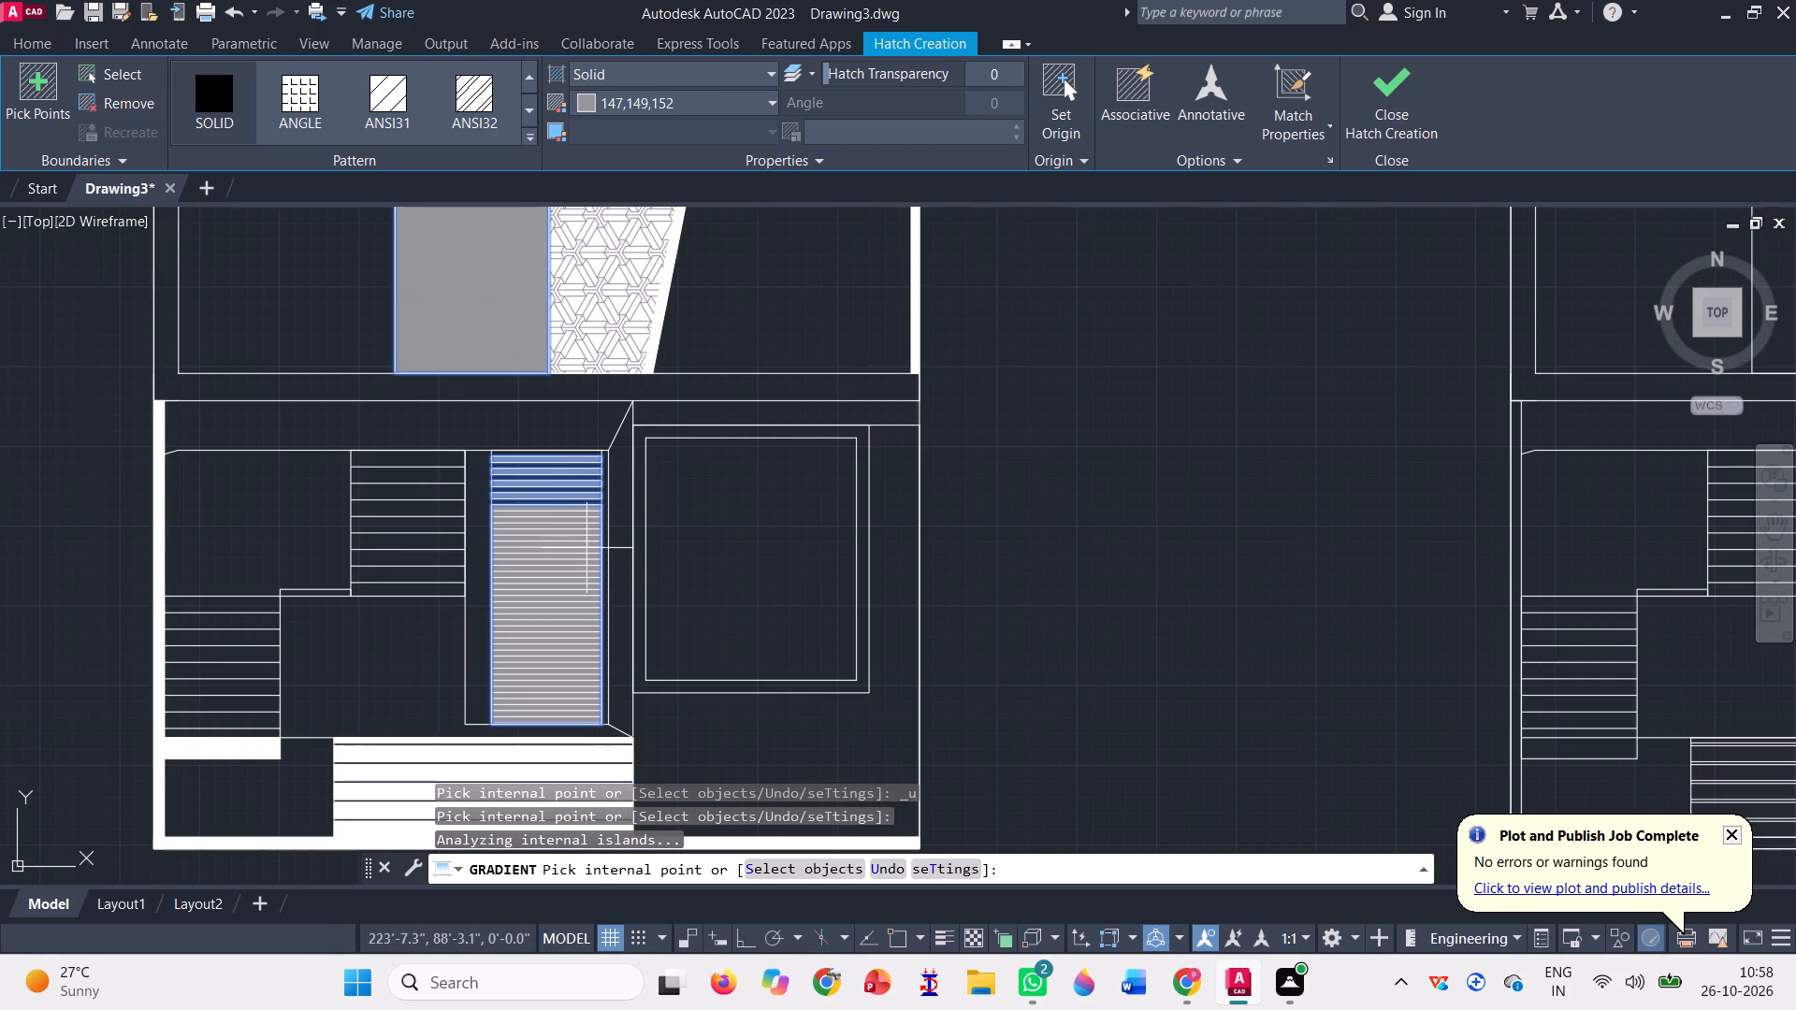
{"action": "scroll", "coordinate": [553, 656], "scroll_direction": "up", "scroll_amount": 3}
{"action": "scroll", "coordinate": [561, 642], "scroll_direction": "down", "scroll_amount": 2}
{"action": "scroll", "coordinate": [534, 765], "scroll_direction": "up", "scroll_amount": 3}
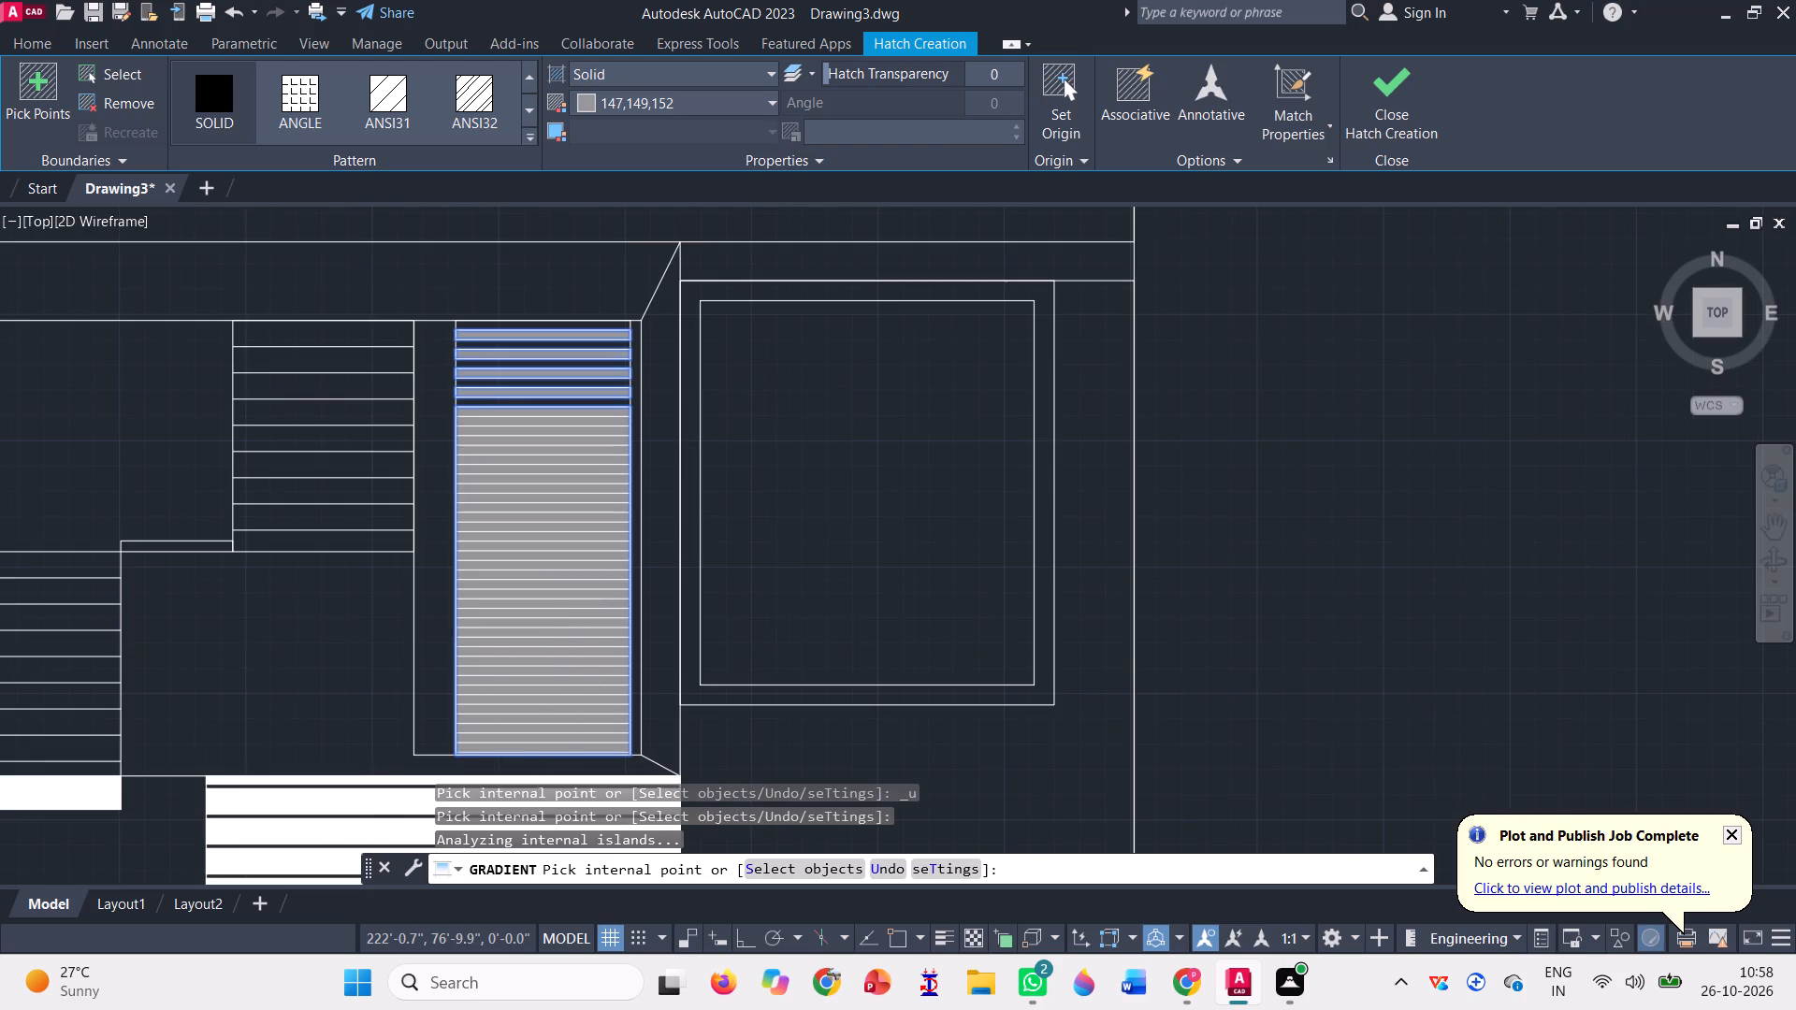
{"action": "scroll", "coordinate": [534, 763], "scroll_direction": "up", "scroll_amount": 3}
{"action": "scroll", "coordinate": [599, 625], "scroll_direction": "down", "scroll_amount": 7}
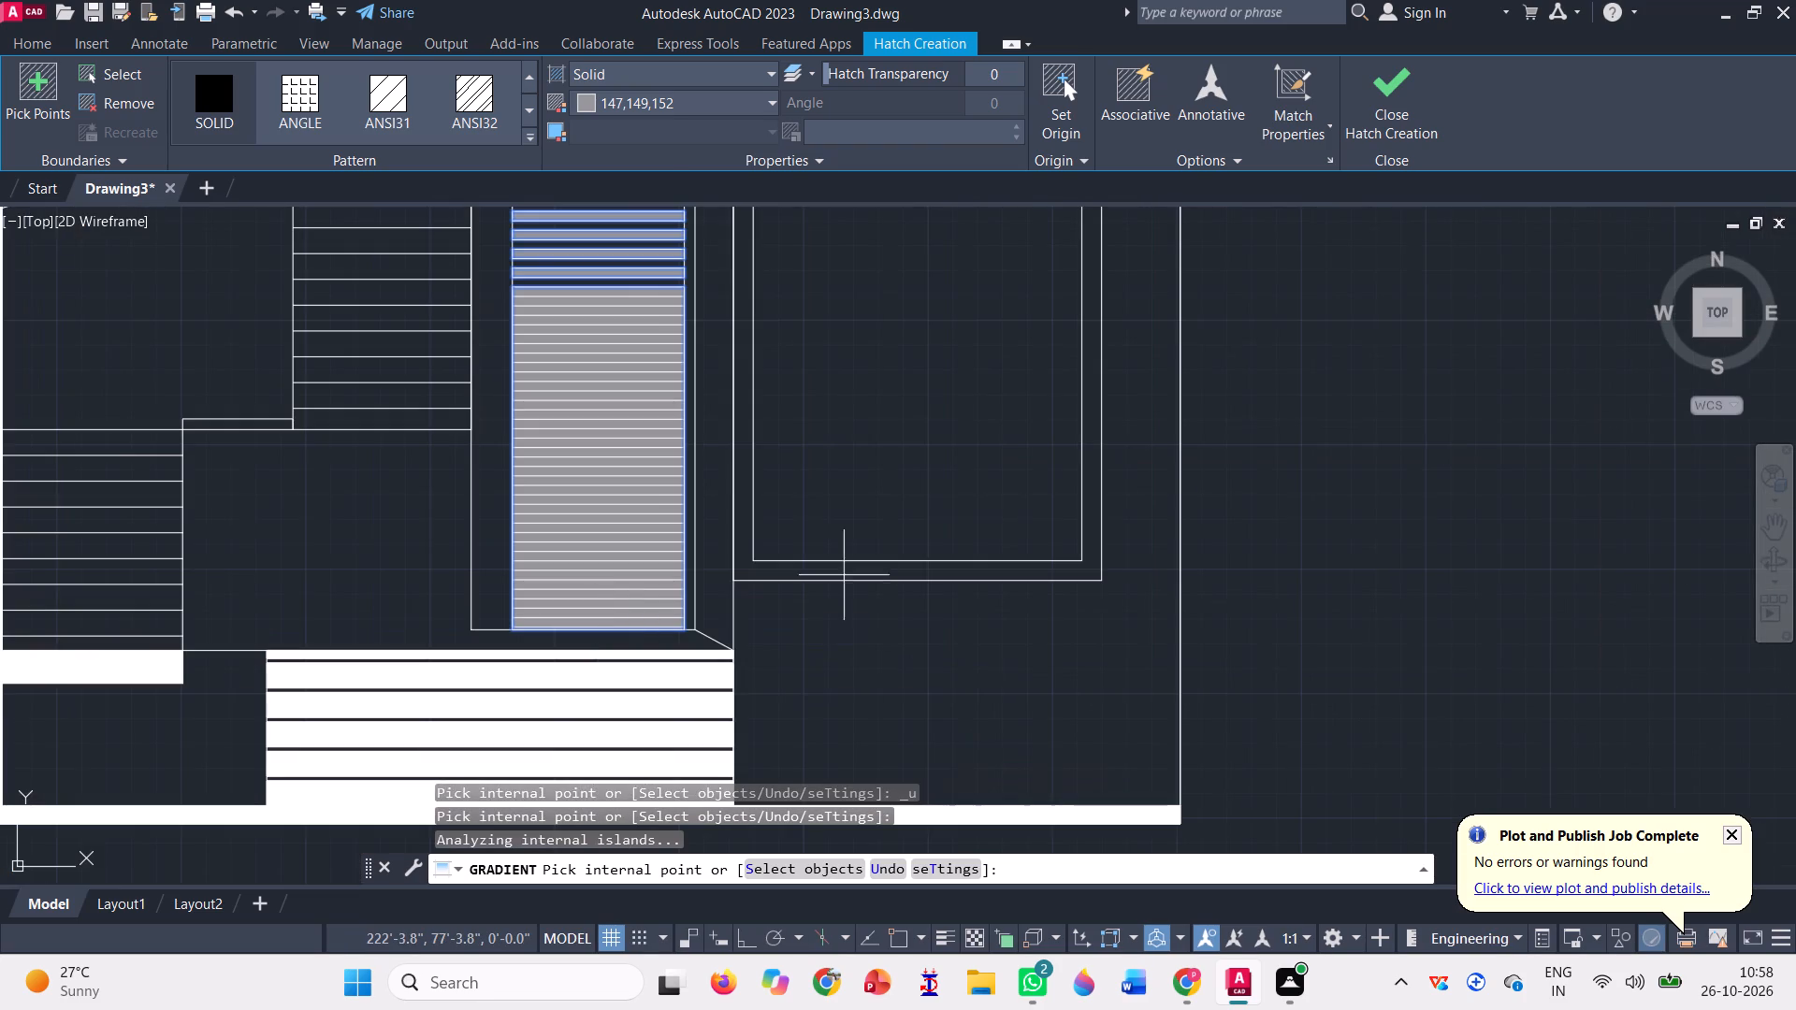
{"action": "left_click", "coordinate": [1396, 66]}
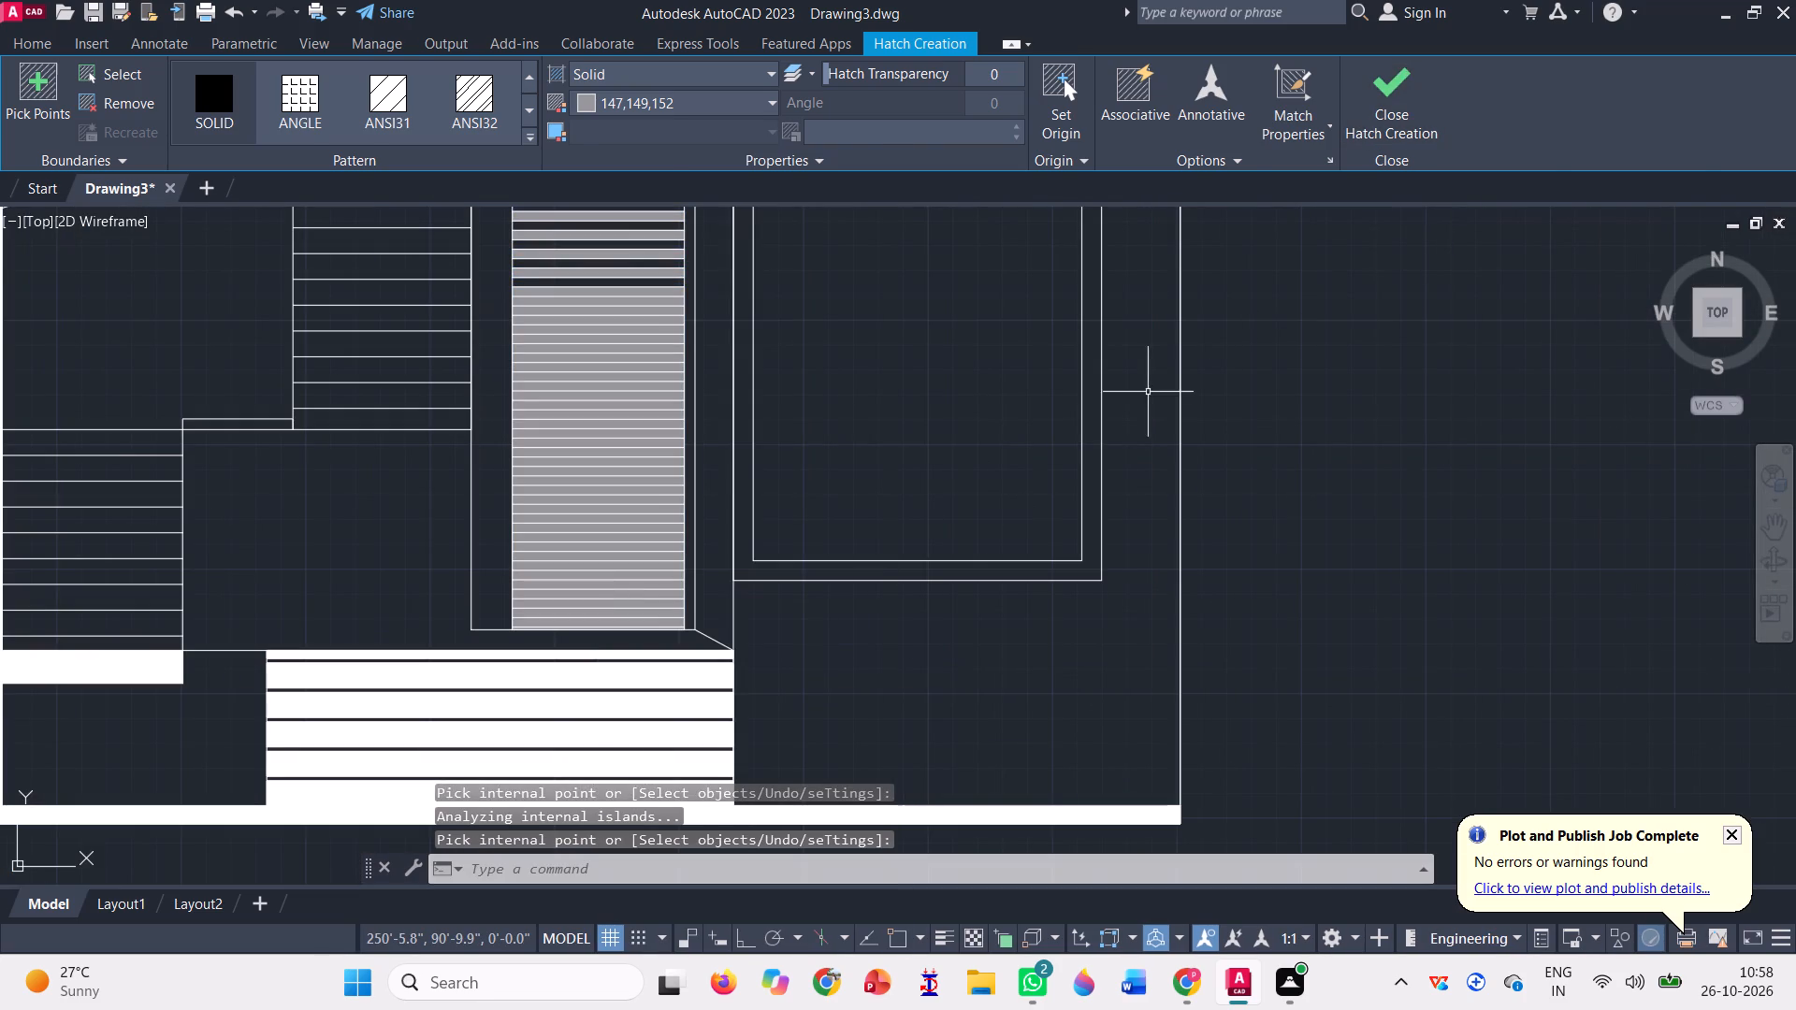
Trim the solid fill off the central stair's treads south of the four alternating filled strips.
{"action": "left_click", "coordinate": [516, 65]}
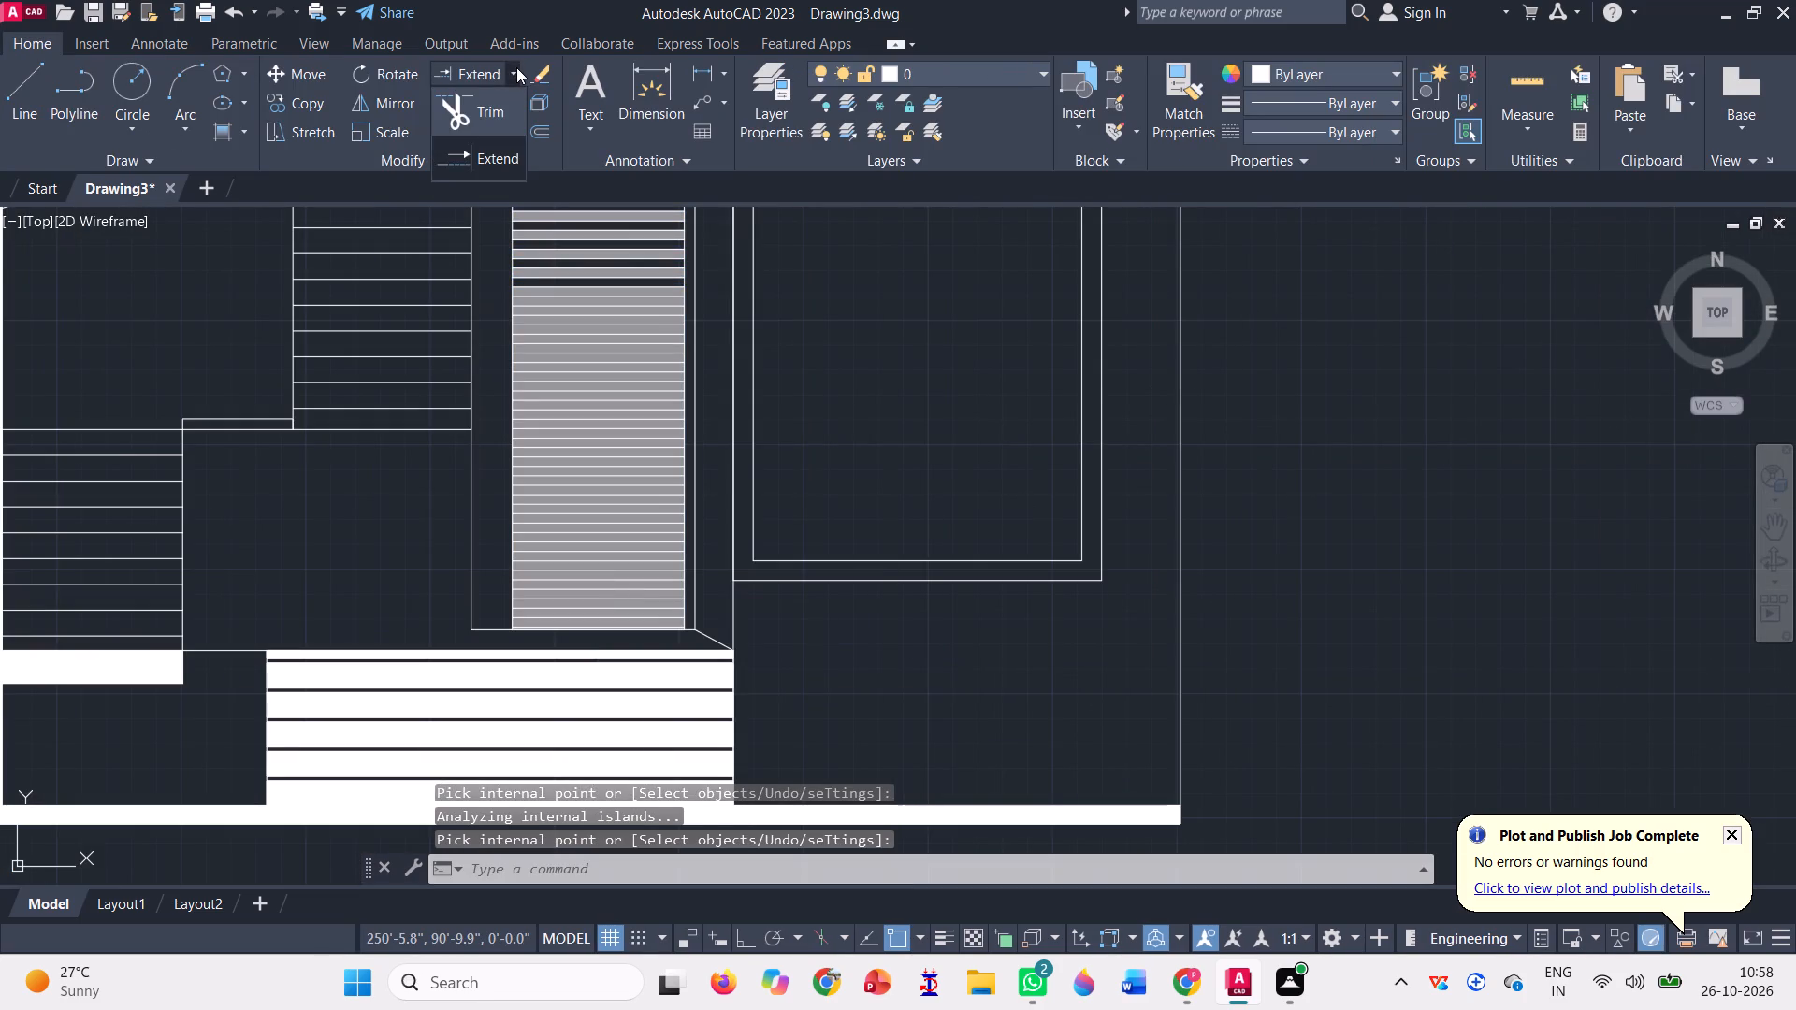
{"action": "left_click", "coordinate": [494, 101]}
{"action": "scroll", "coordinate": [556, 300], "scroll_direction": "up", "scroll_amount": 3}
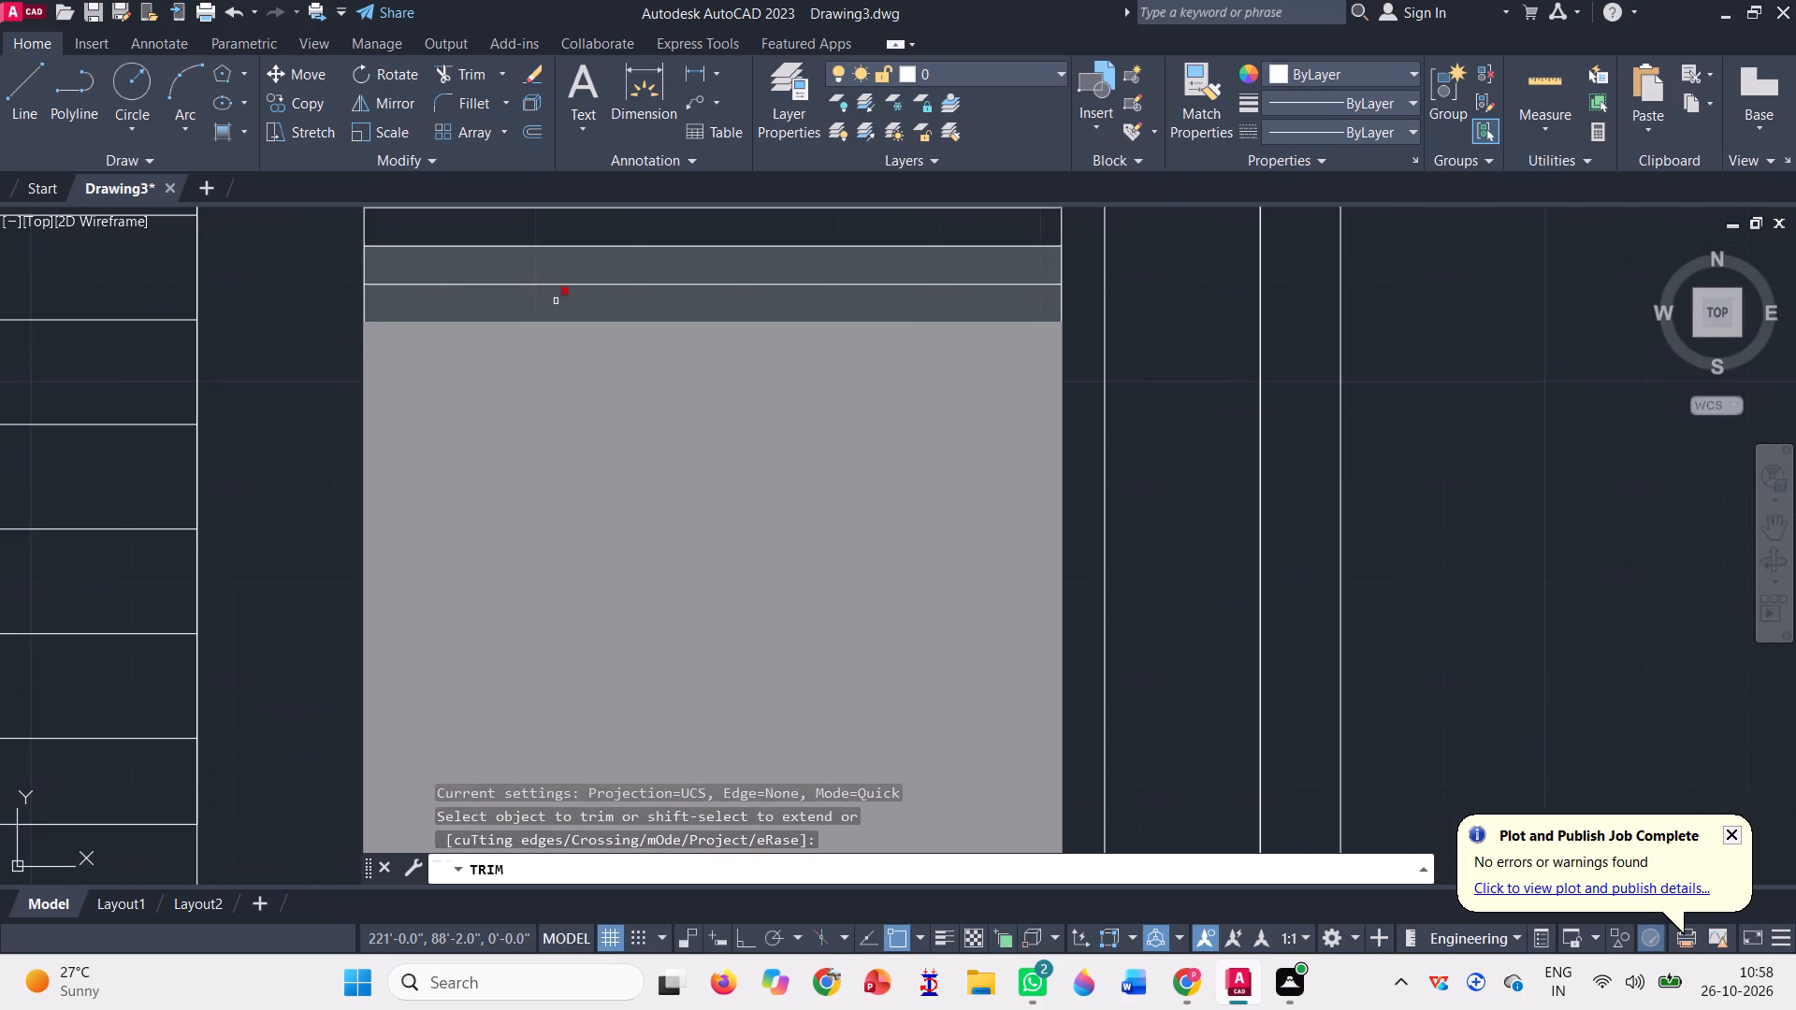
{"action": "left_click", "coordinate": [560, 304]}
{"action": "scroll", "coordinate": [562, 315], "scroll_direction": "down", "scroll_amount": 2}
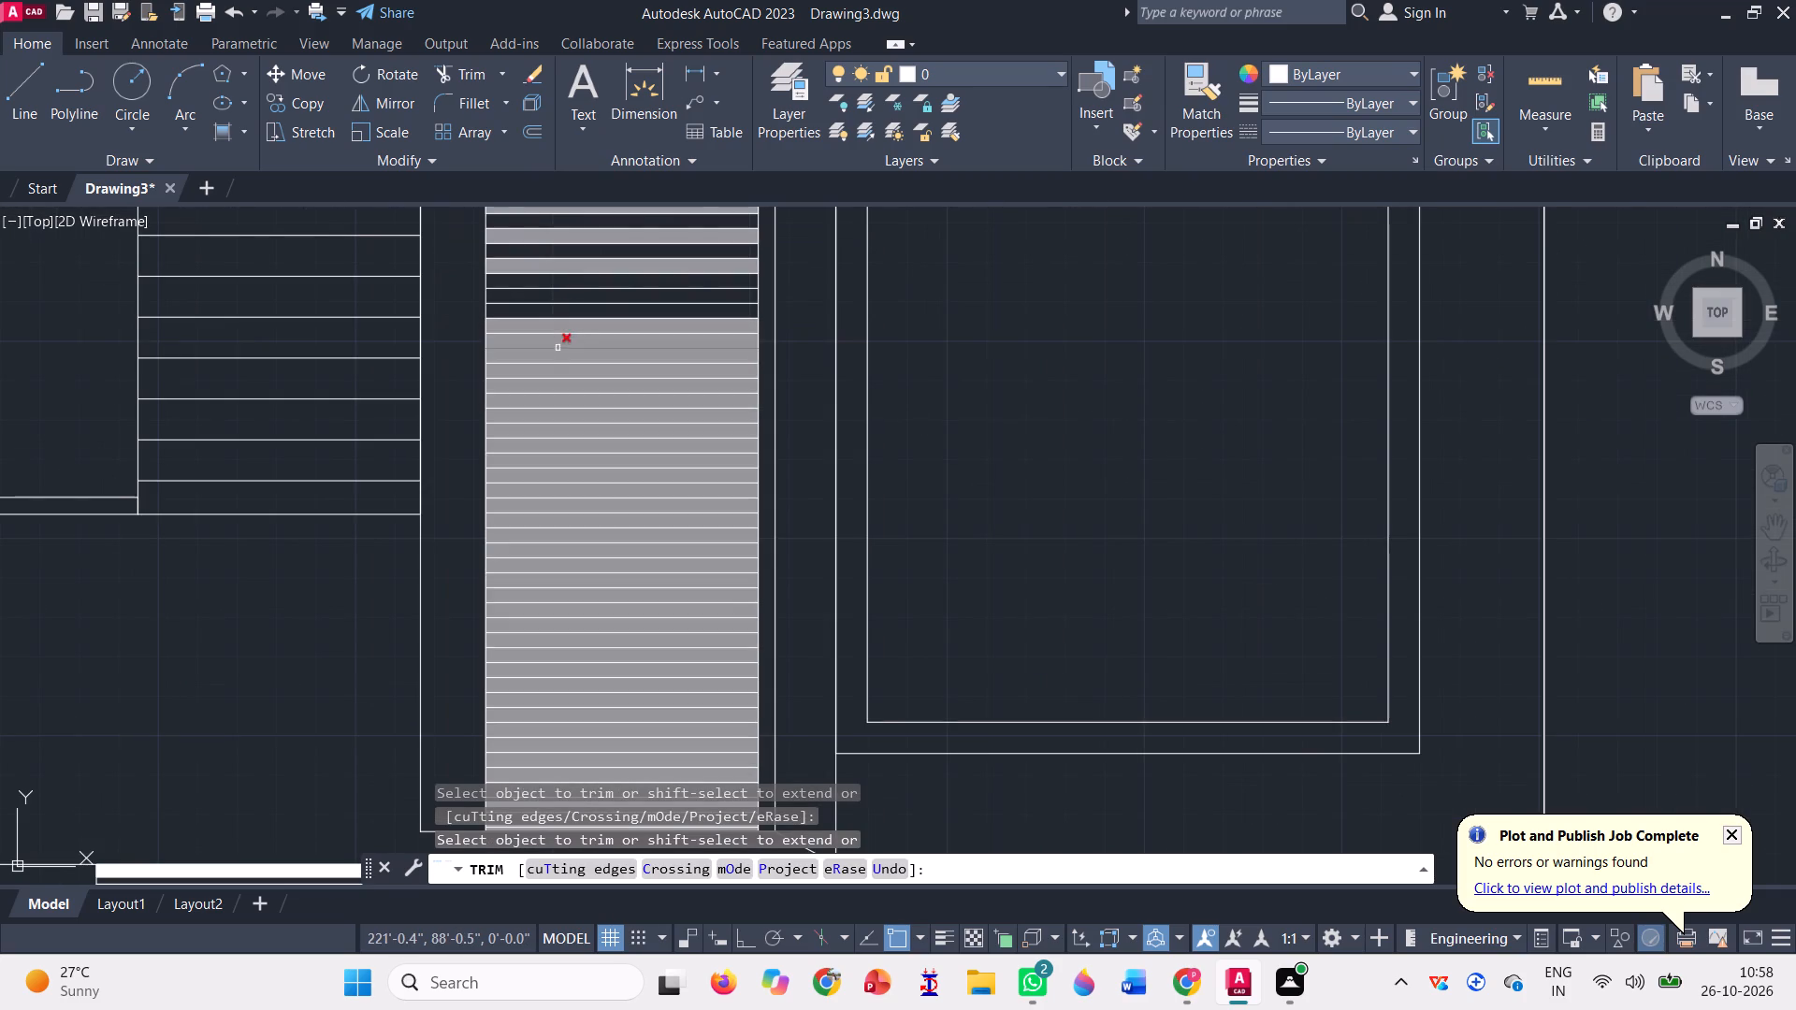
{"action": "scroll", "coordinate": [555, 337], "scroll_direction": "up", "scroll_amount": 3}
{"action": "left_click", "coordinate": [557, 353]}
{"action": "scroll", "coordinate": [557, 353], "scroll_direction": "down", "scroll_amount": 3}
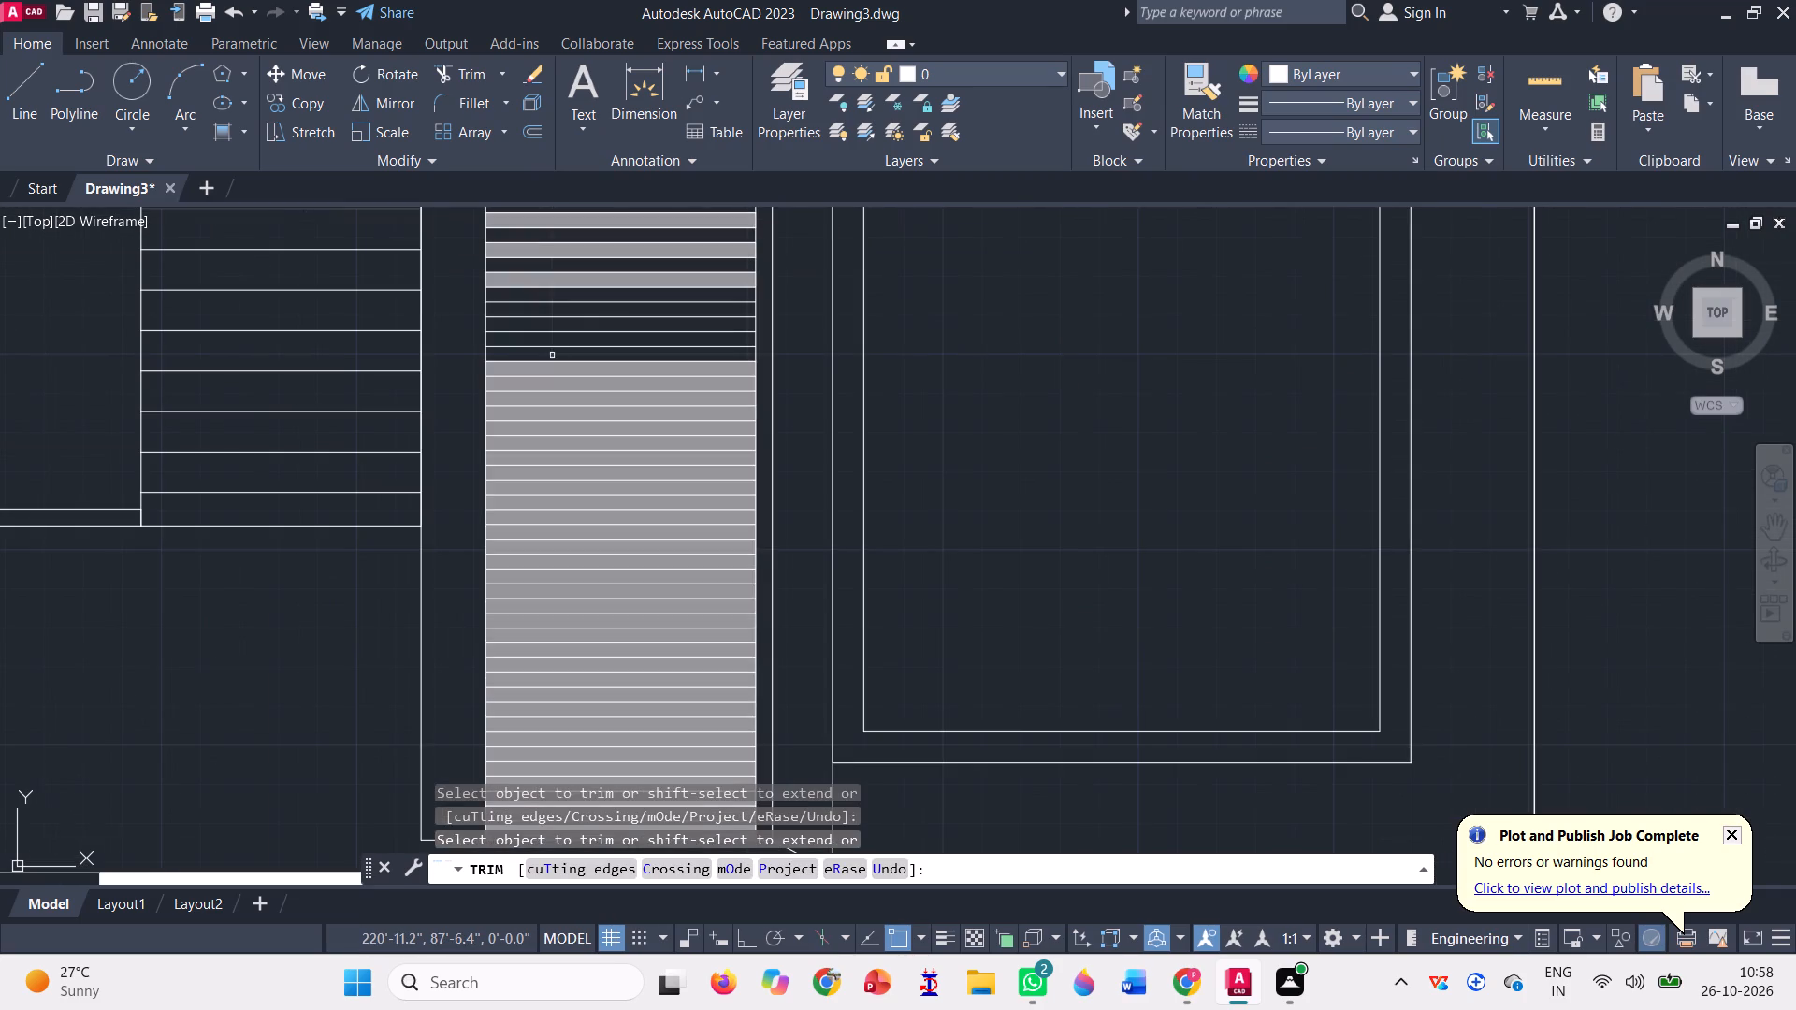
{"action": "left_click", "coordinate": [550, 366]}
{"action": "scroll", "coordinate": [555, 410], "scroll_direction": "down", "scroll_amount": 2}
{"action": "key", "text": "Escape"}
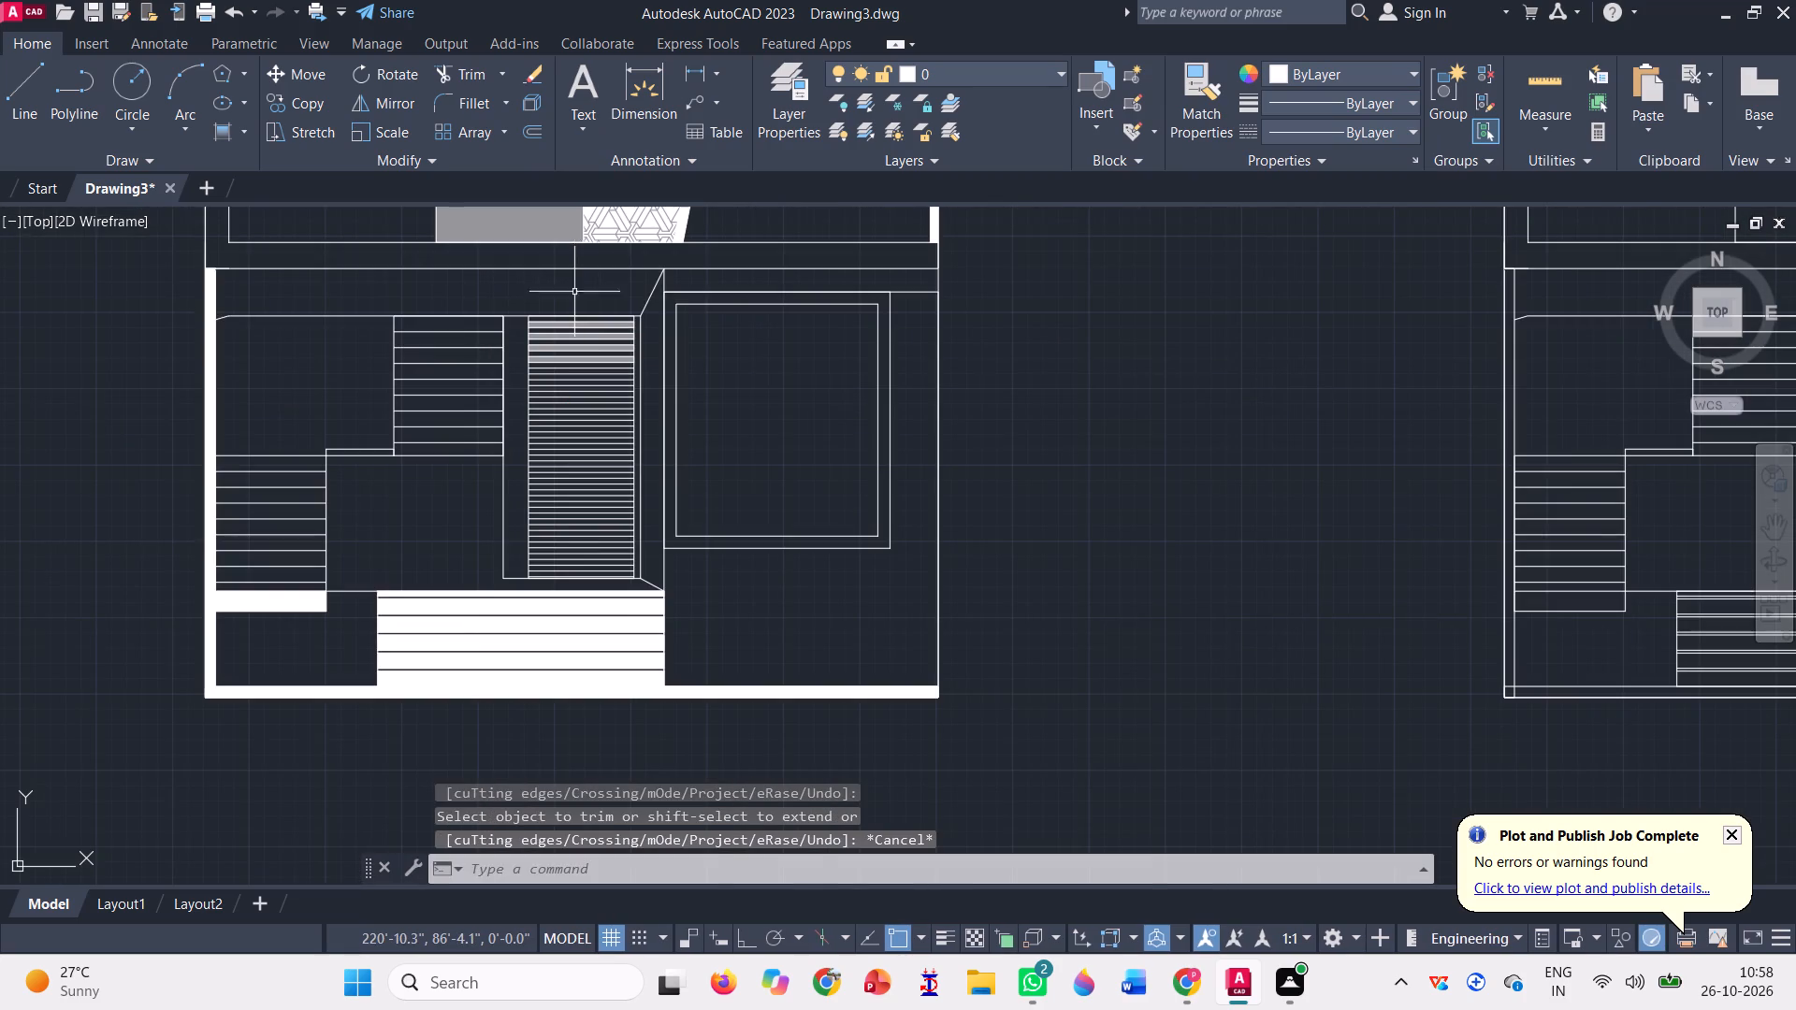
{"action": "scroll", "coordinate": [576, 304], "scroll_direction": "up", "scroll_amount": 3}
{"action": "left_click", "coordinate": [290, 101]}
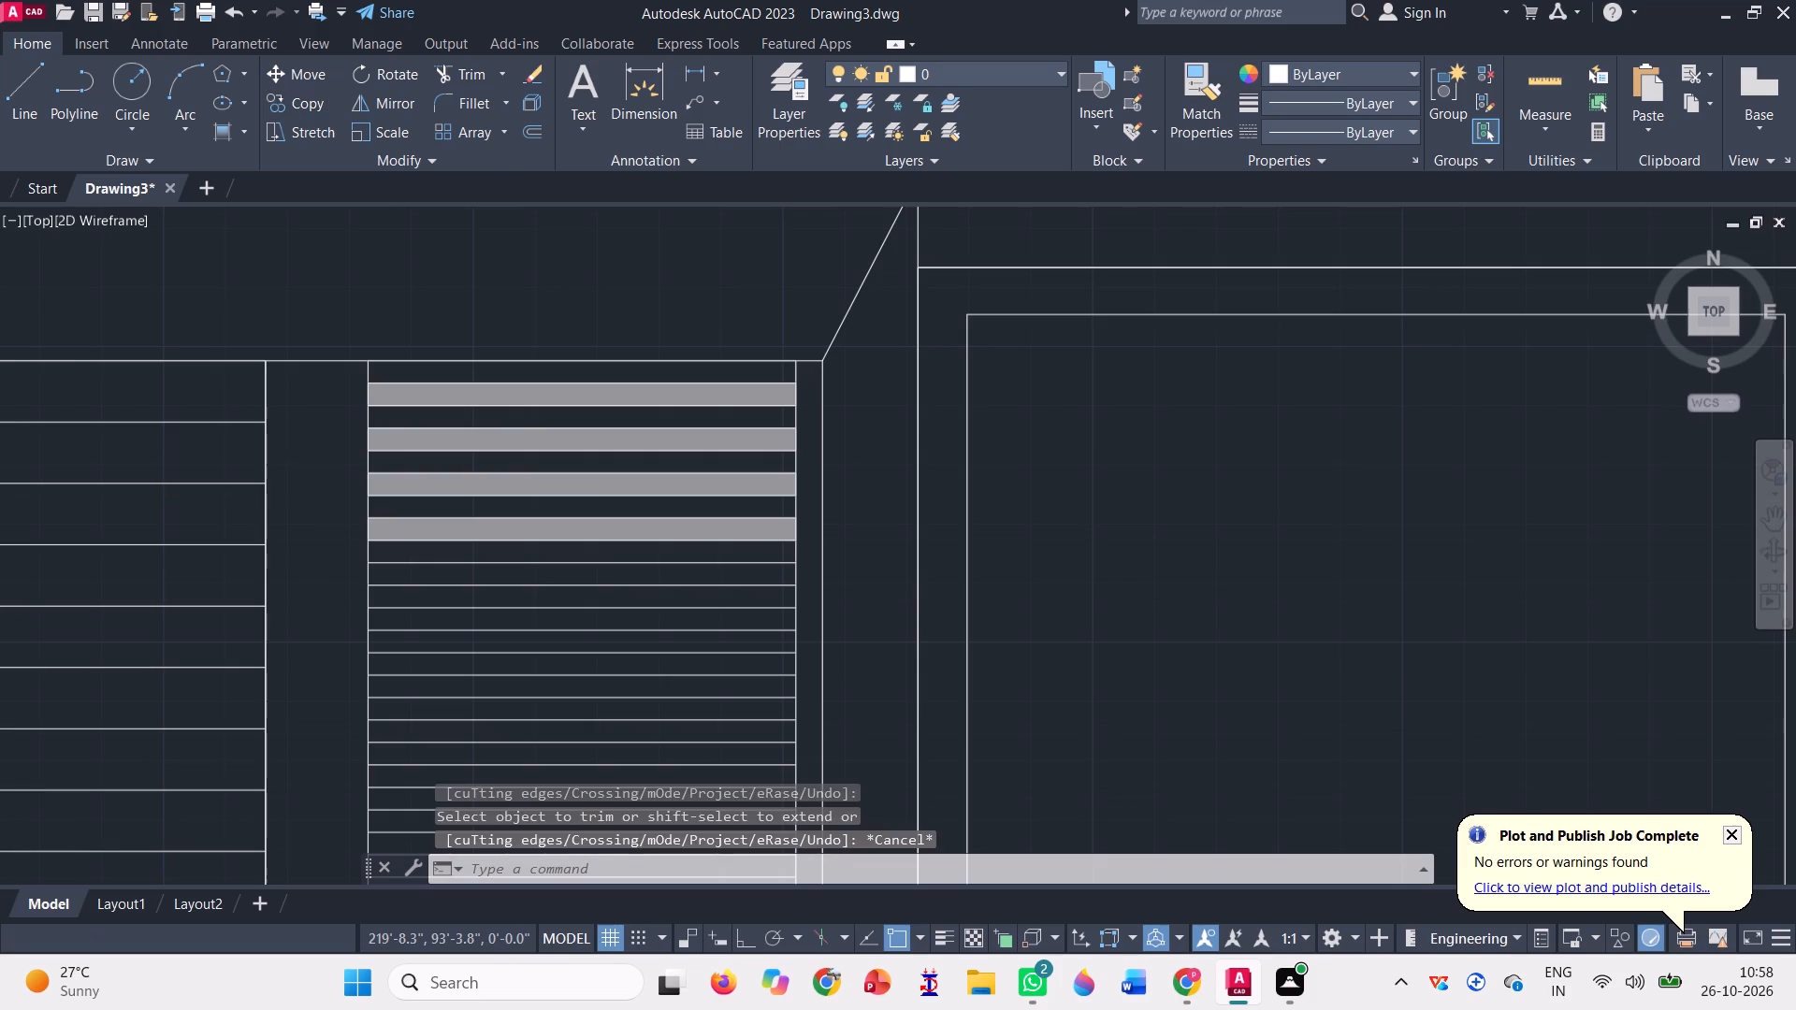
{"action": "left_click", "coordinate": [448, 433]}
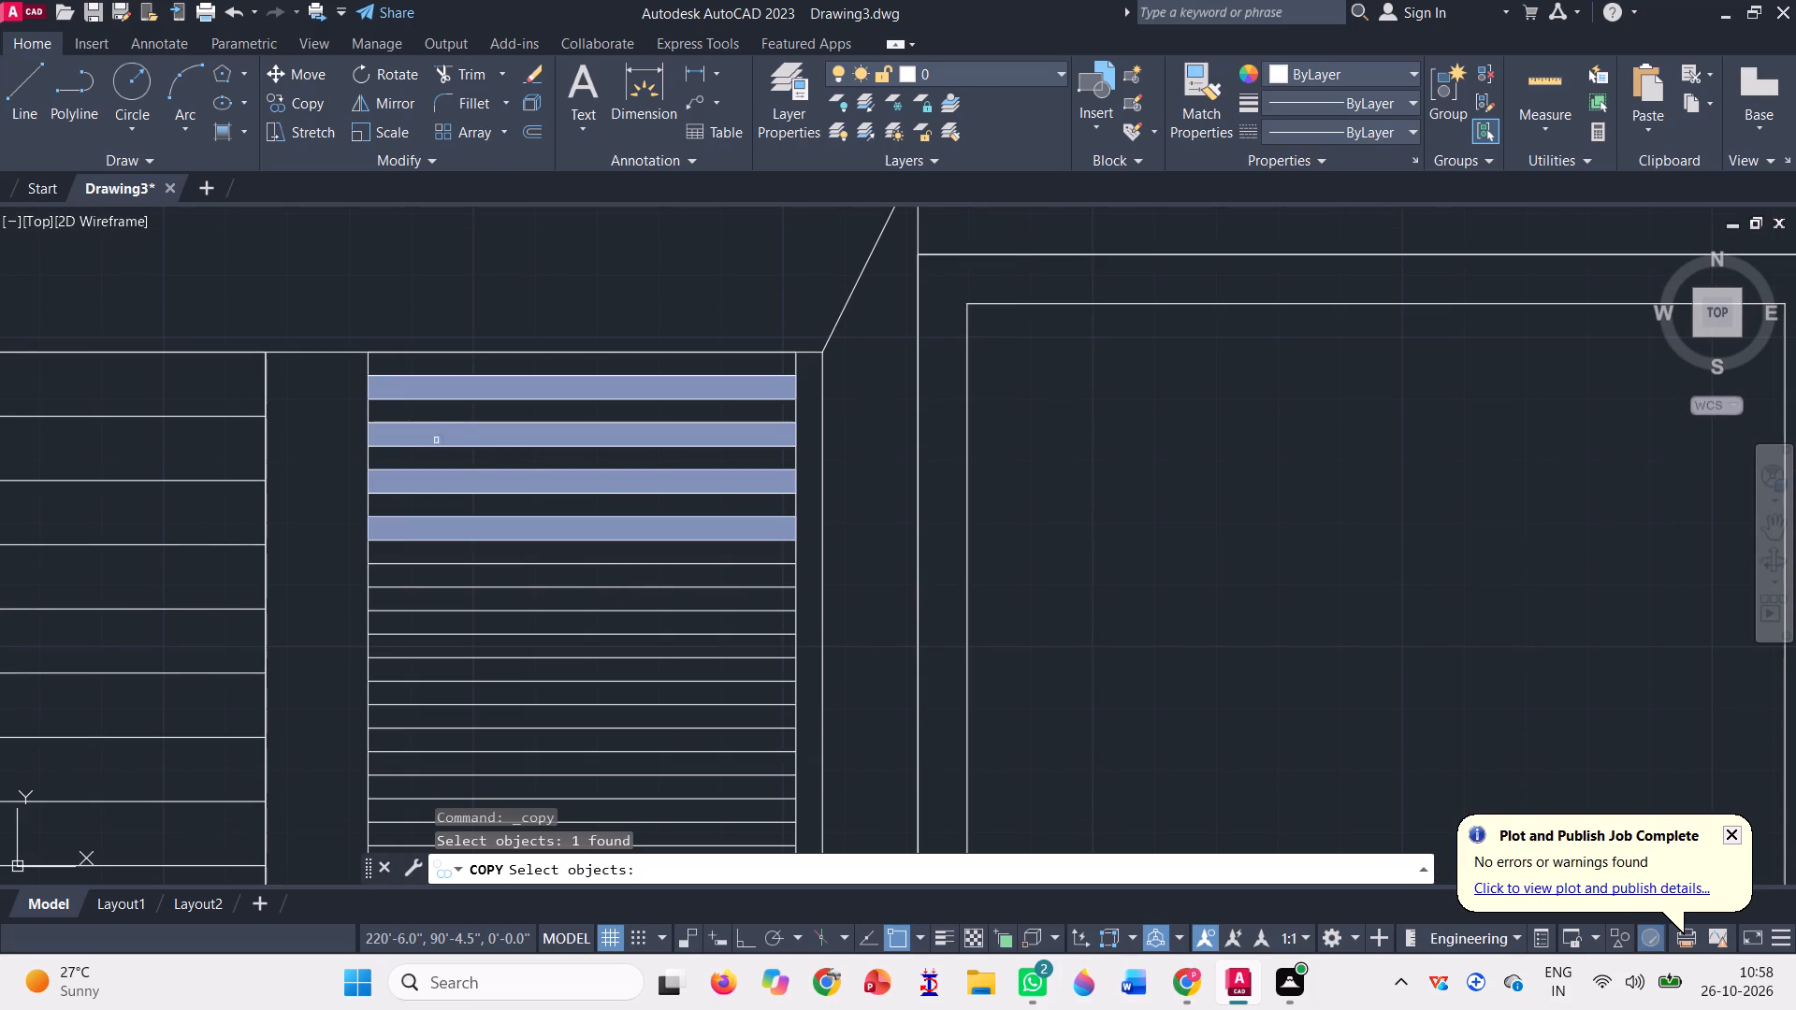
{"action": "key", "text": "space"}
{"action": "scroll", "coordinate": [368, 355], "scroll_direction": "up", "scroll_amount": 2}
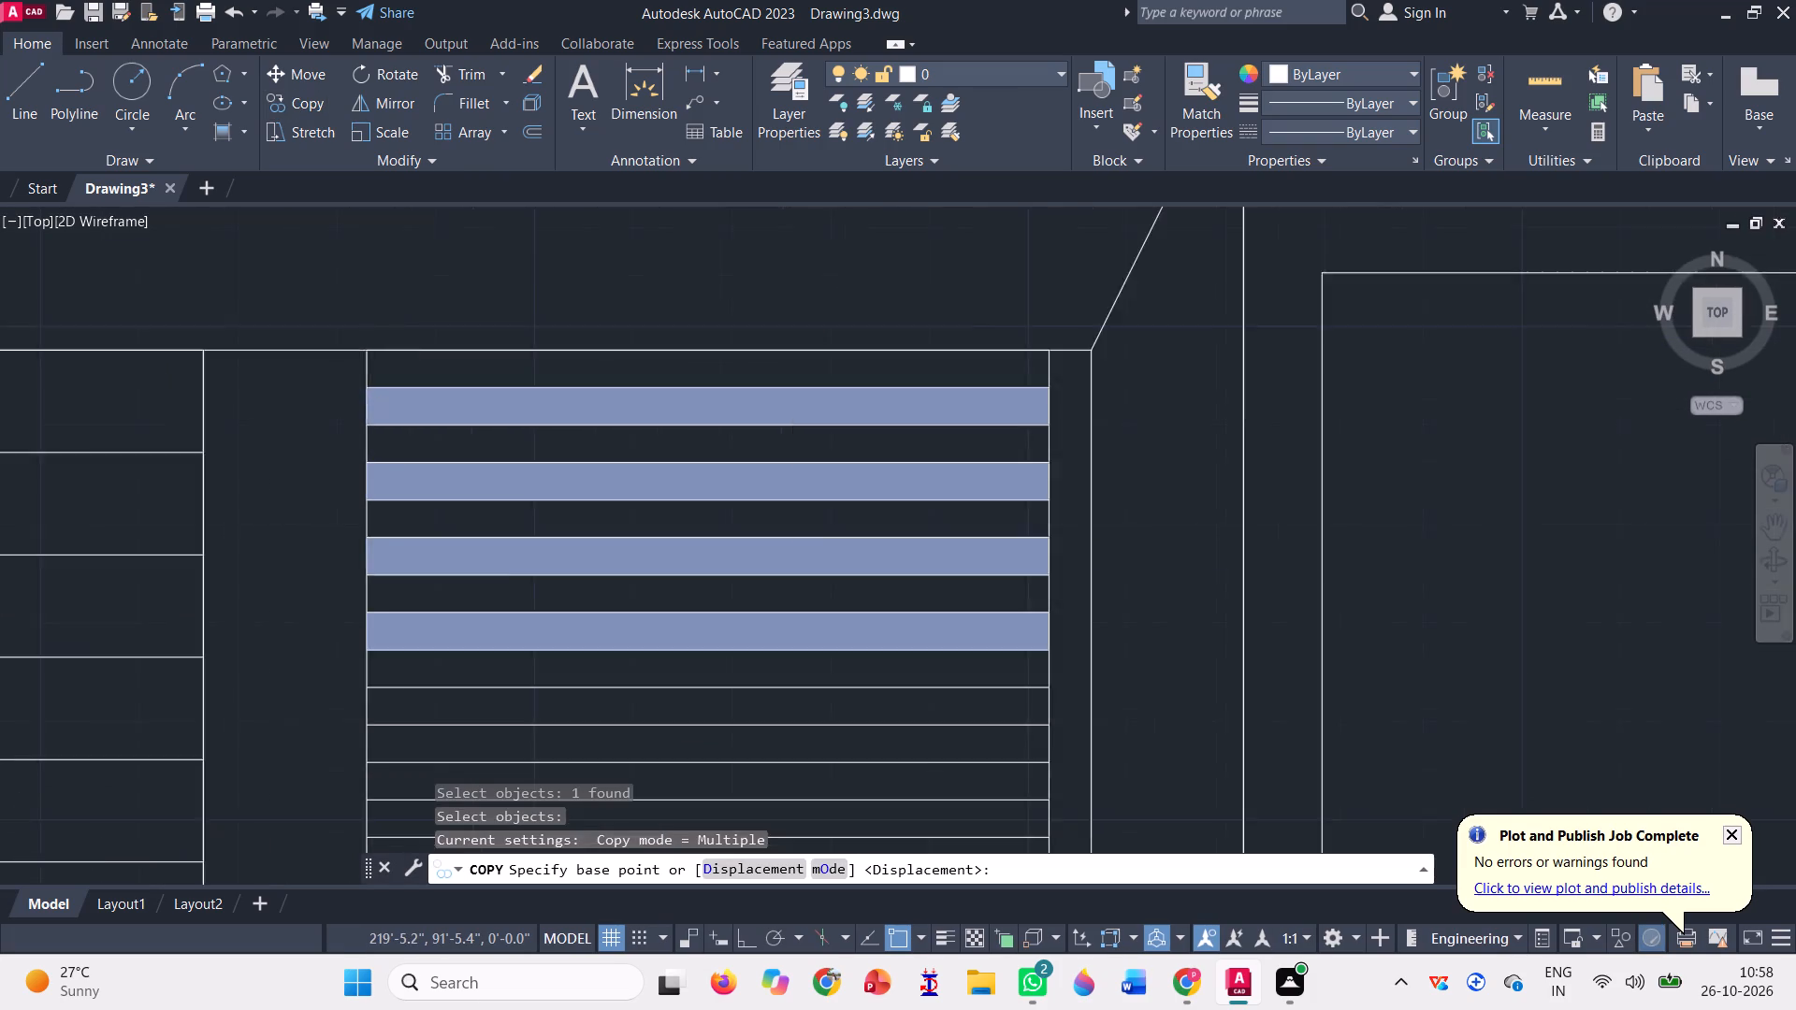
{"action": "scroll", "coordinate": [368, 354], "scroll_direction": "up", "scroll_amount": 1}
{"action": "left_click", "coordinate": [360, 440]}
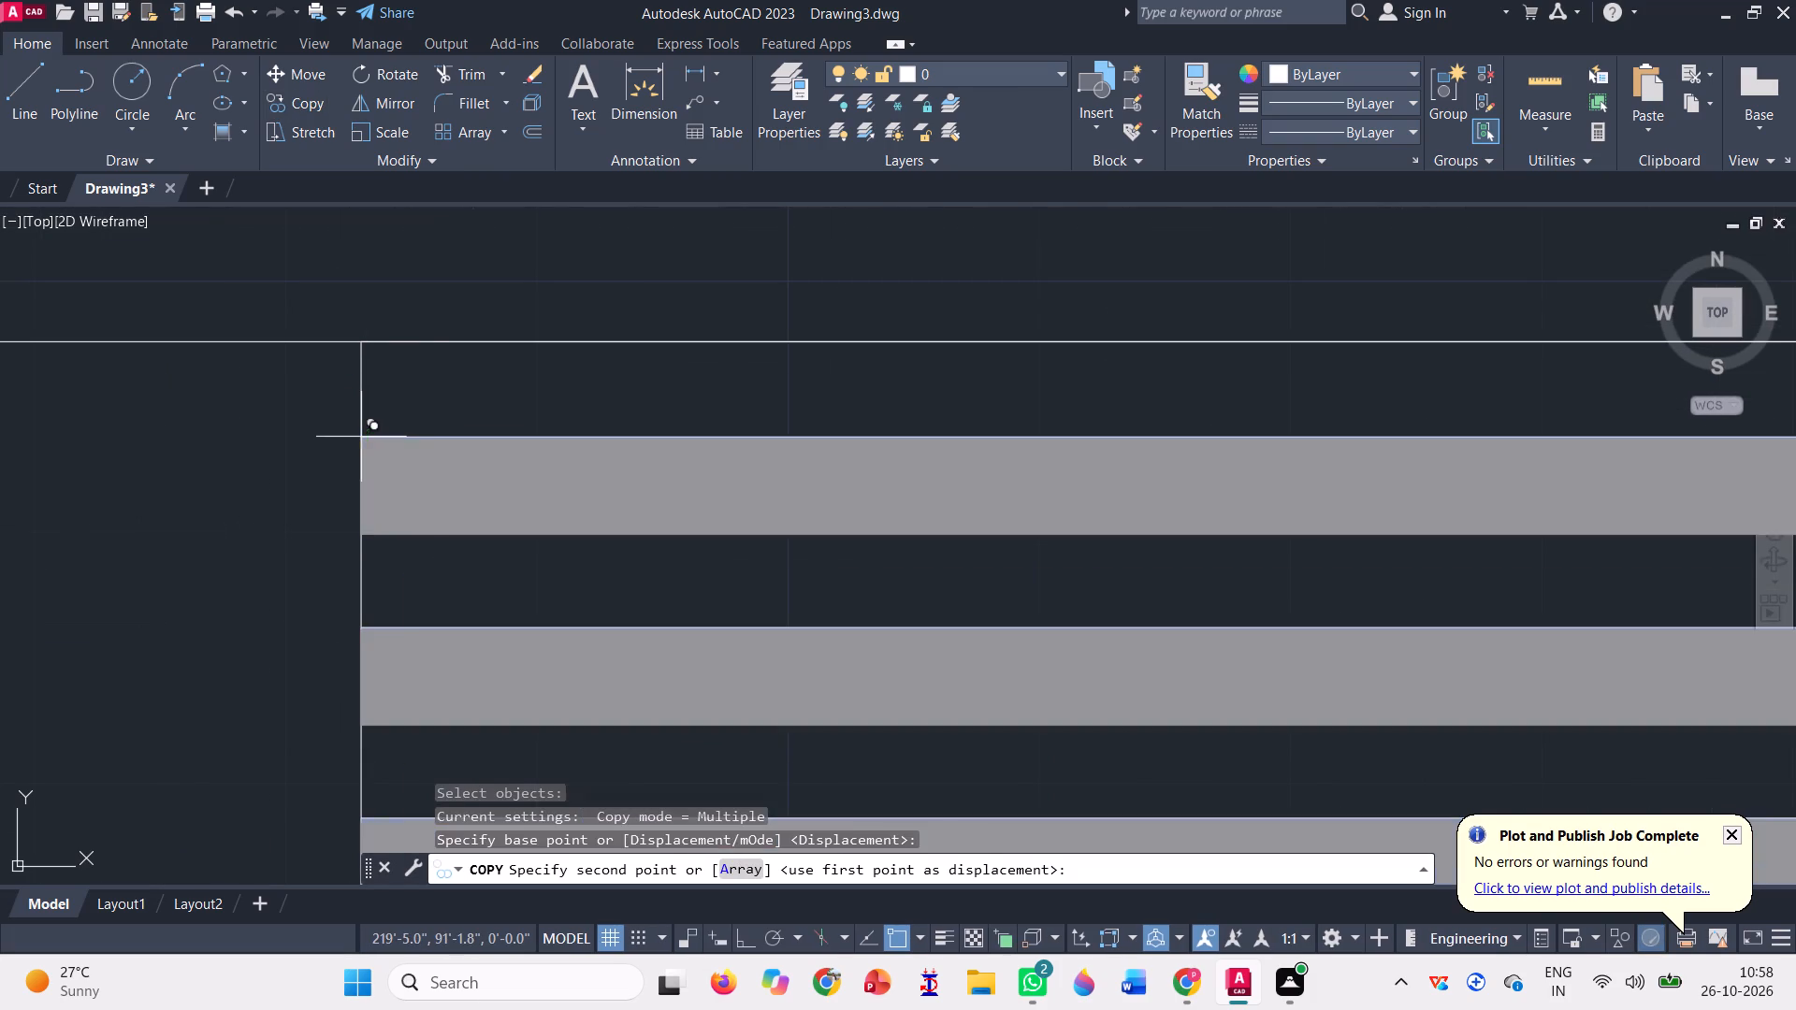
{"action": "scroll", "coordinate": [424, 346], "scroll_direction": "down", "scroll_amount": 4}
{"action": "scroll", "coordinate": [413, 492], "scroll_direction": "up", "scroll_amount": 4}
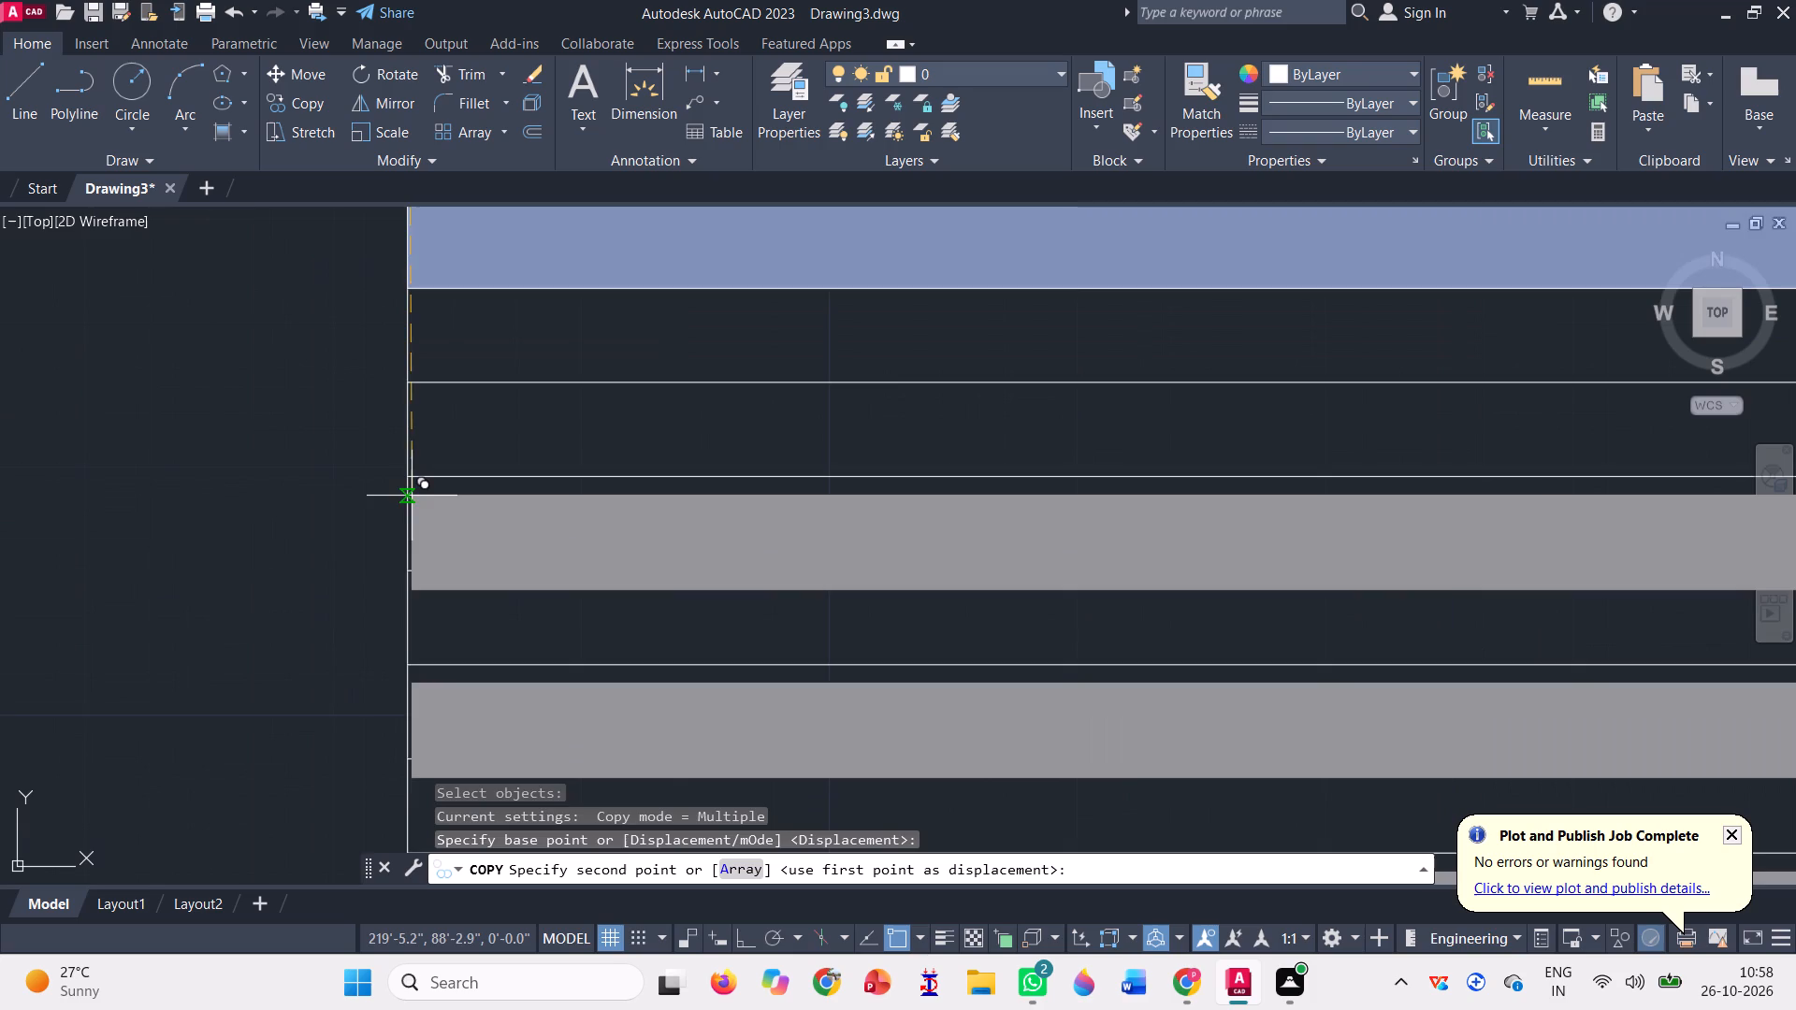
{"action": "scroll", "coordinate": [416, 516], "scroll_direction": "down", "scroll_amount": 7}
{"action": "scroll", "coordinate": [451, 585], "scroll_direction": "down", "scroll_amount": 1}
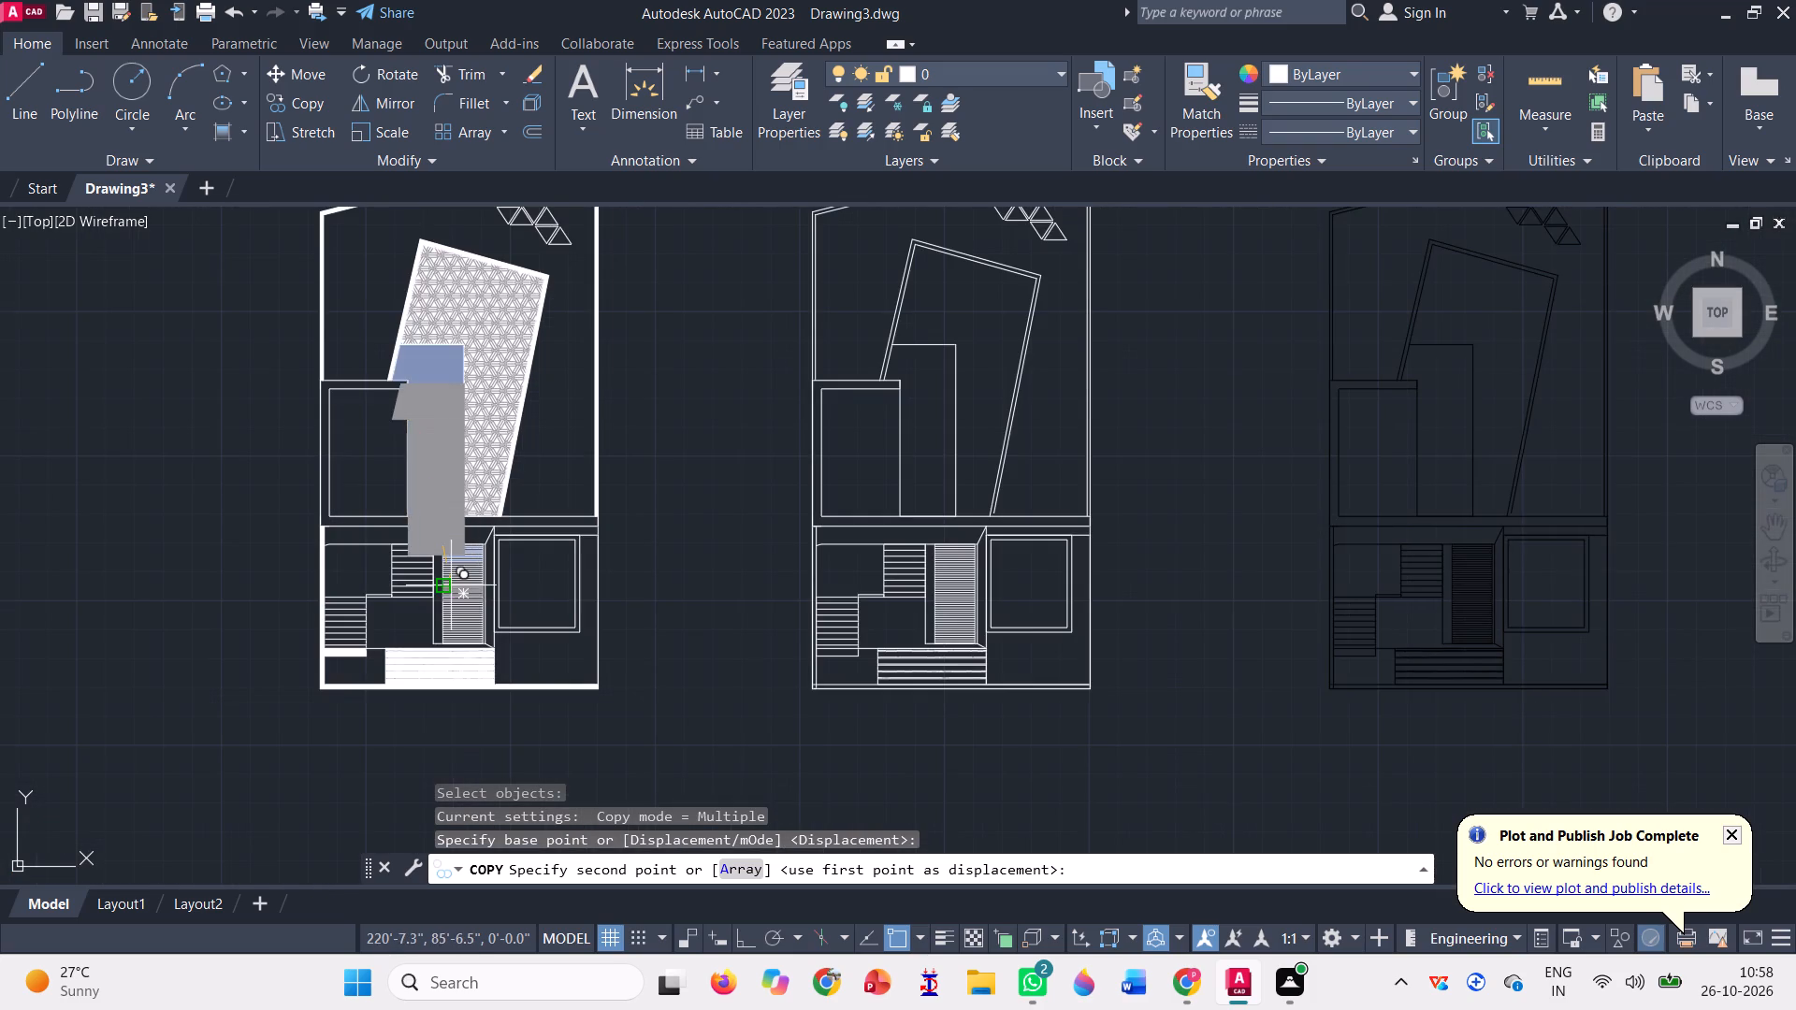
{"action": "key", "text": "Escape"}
Fill the fifth alternating strip of the west layout's central stair with a Solid hatch in color 147,149,152.
{"action": "scroll", "coordinate": [442, 559], "scroll_direction": "up", "scroll_amount": 3}
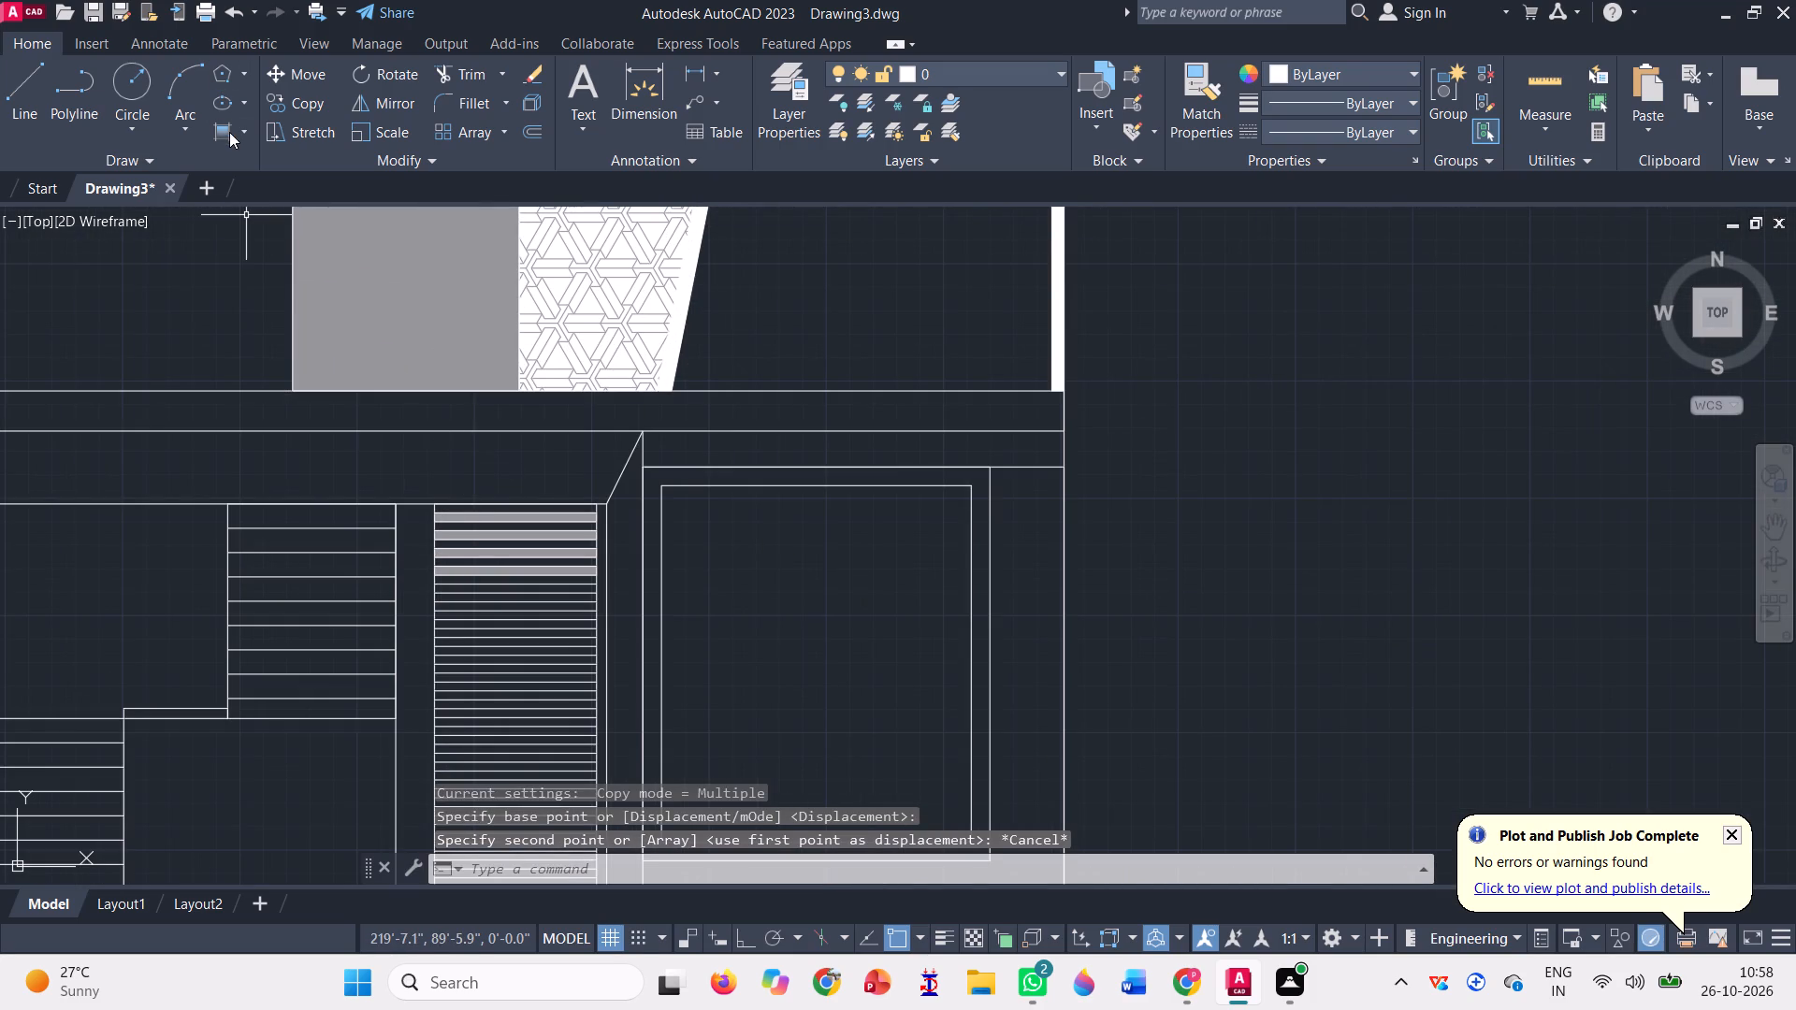
{"action": "left_click", "coordinate": [237, 135]}
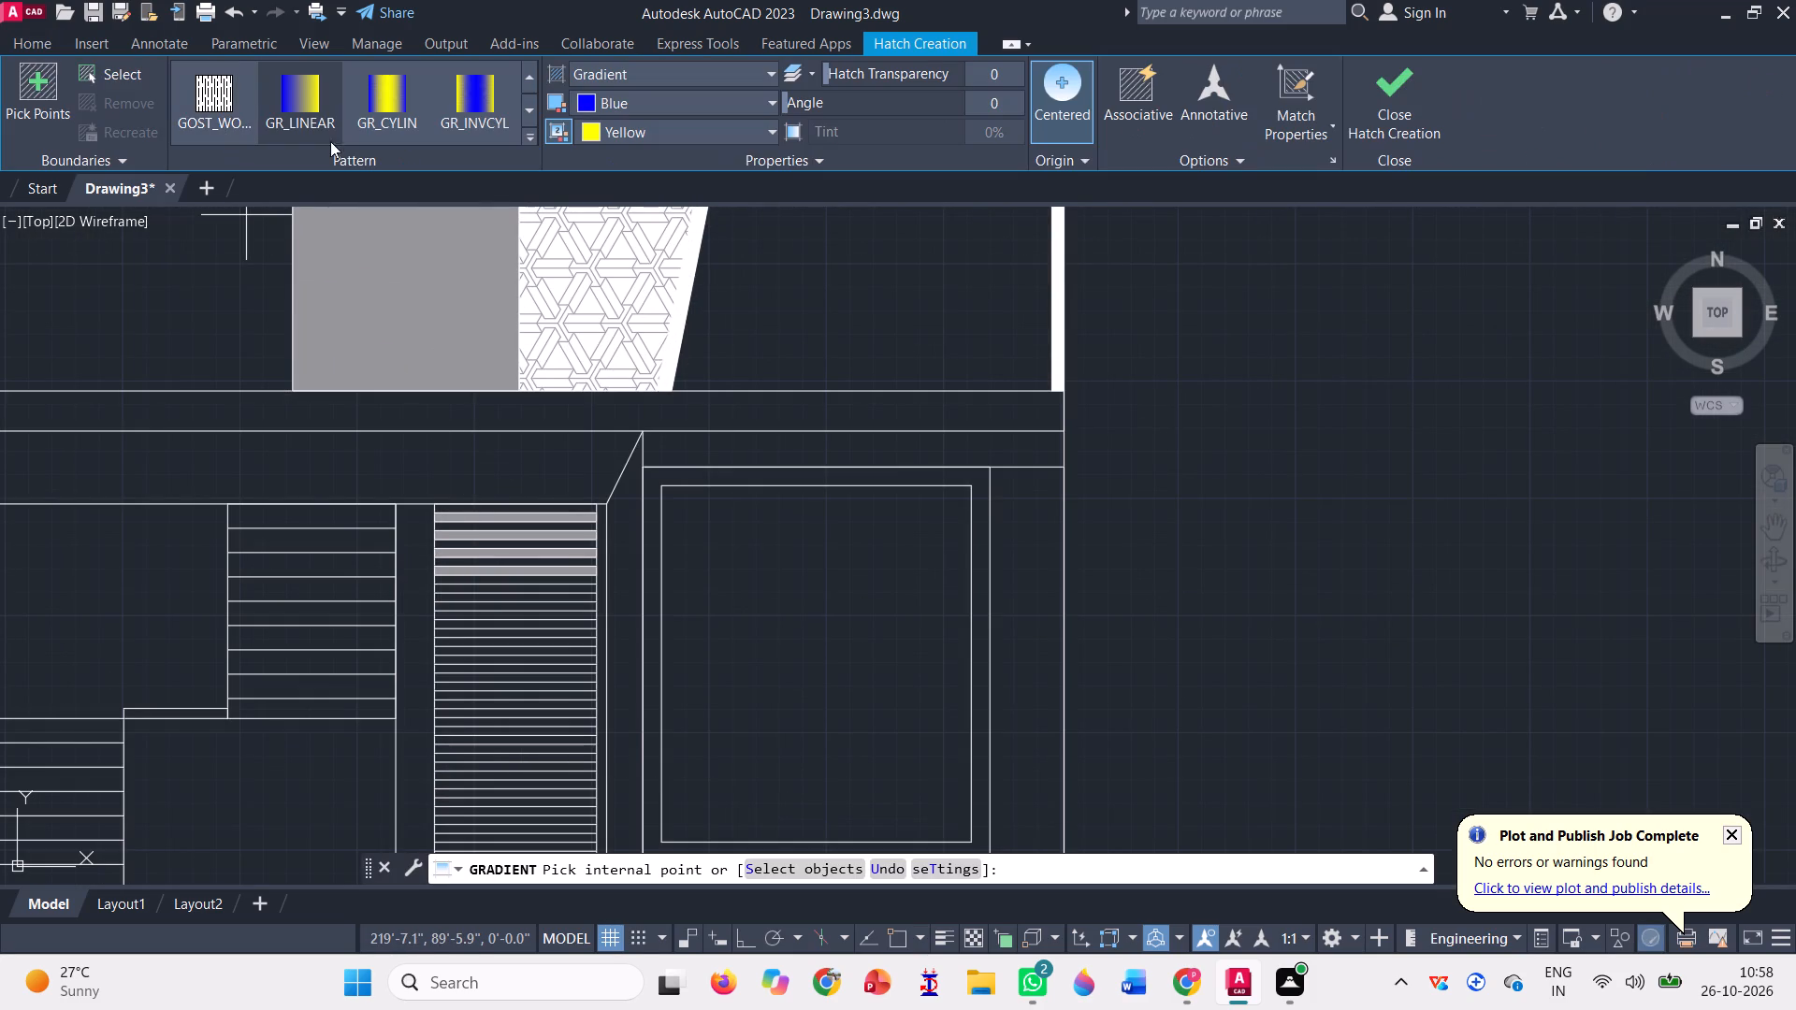
{"action": "scroll", "coordinate": [416, 123], "scroll_direction": "up", "scroll_amount": 17}
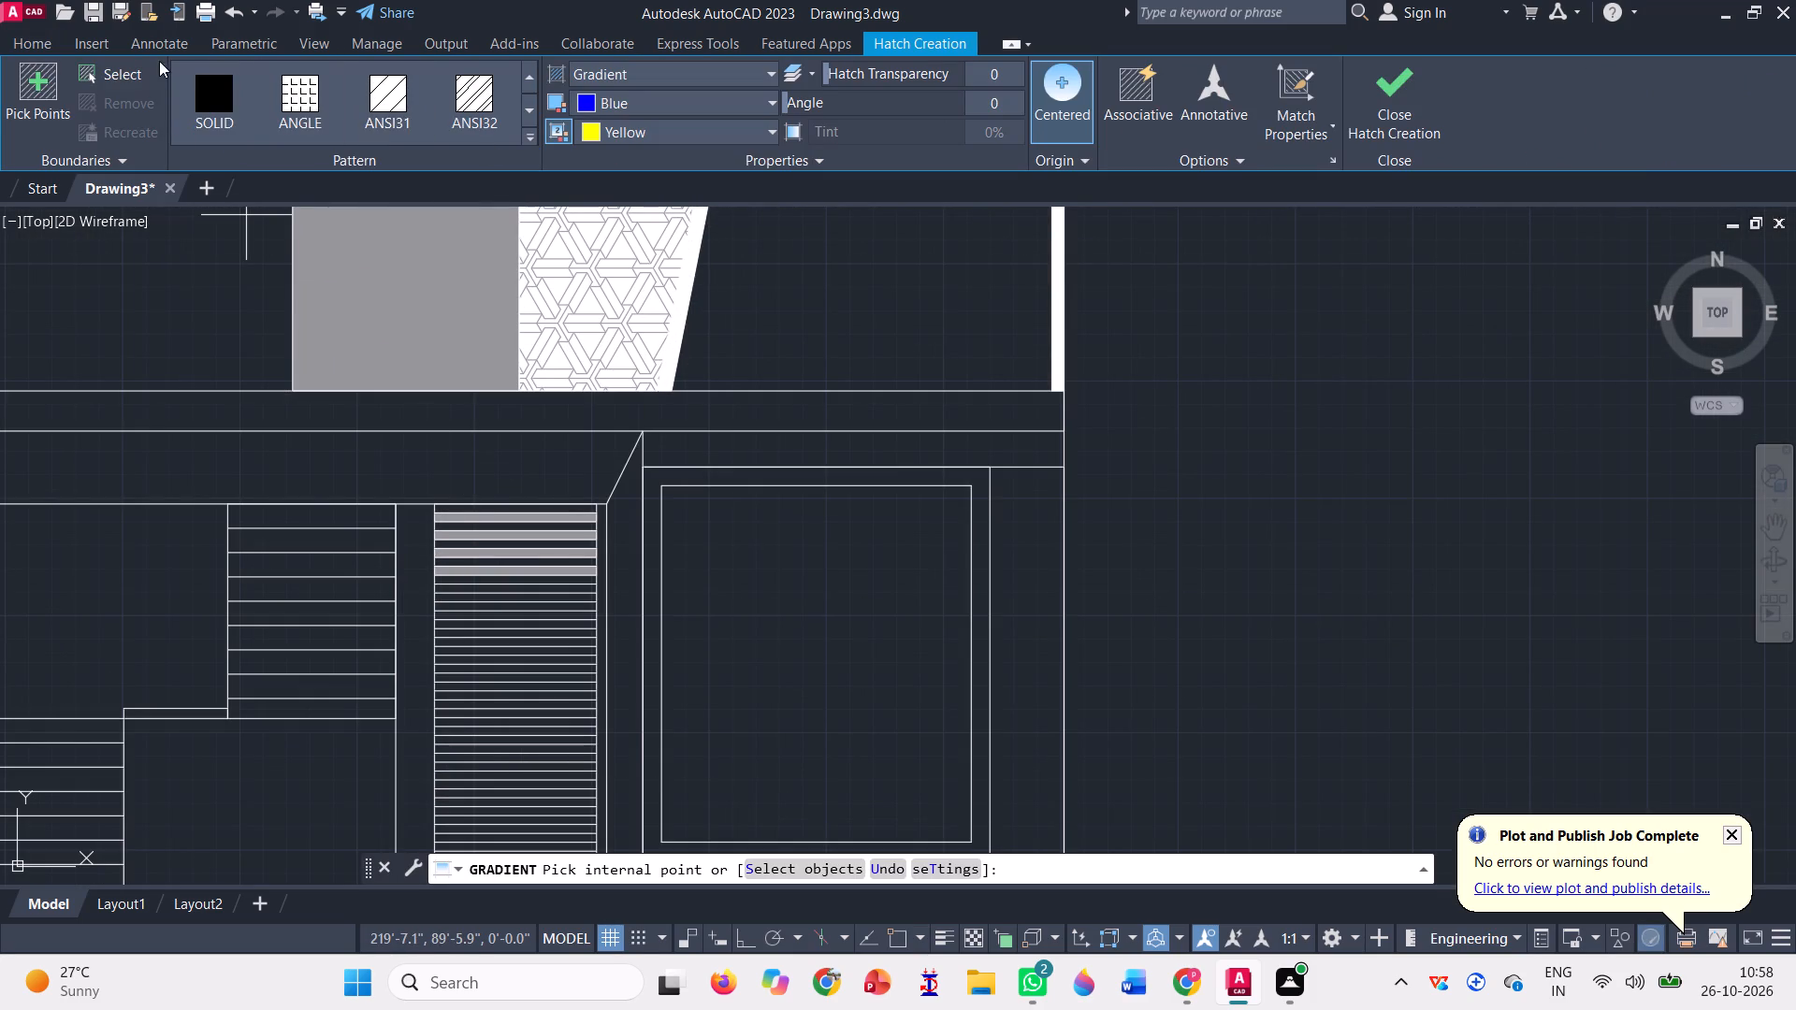
{"action": "left_click", "coordinate": [190, 88]}
{"action": "scroll", "coordinate": [523, 509], "scroll_direction": "down", "scroll_amount": 1}
{"action": "scroll", "coordinate": [497, 555], "scroll_direction": "up", "scroll_amount": 6}
{"action": "left_click", "coordinate": [453, 666]}
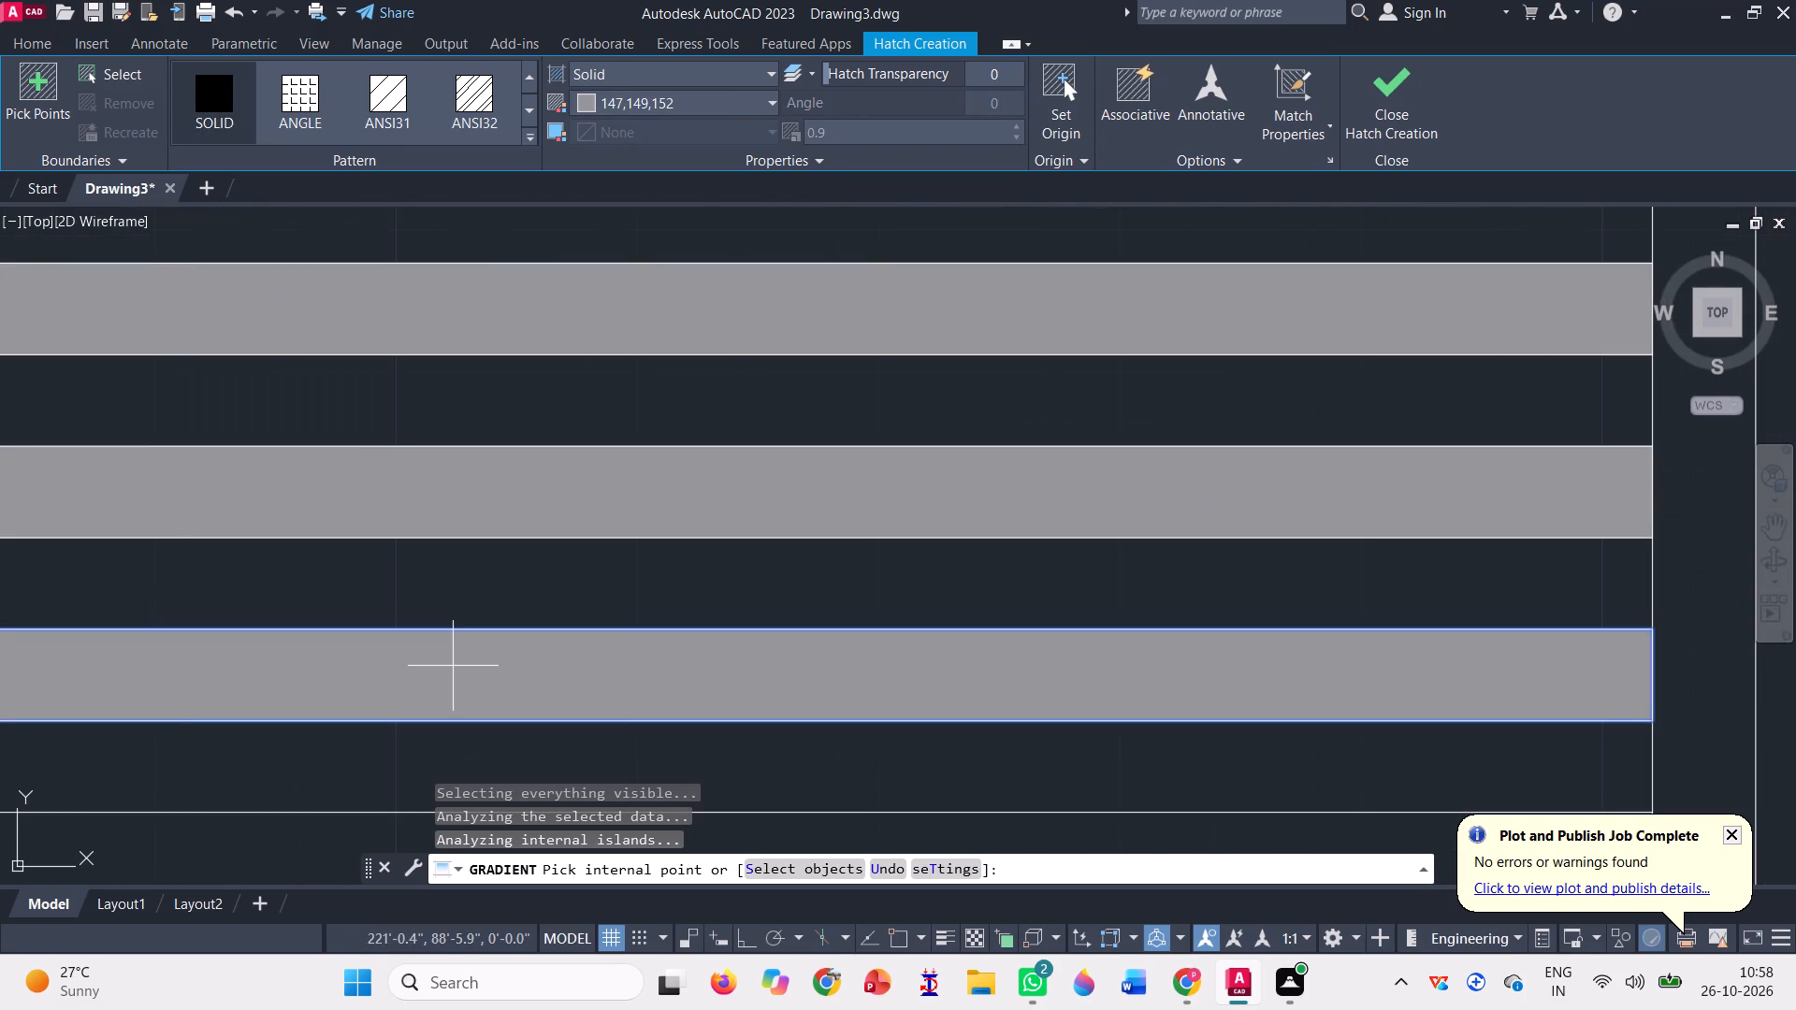
Try to fill the next alternating strip to the south, undo that fill and finish the hatch.
{"action": "scroll", "coordinate": [503, 568], "scroll_direction": "down", "scroll_amount": 3}
{"action": "scroll", "coordinate": [529, 498], "scroll_direction": "down", "scroll_amount": 2}
{"action": "scroll", "coordinate": [530, 649], "scroll_direction": "up", "scroll_amount": 3}
{"action": "left_click", "coordinate": [520, 441]}
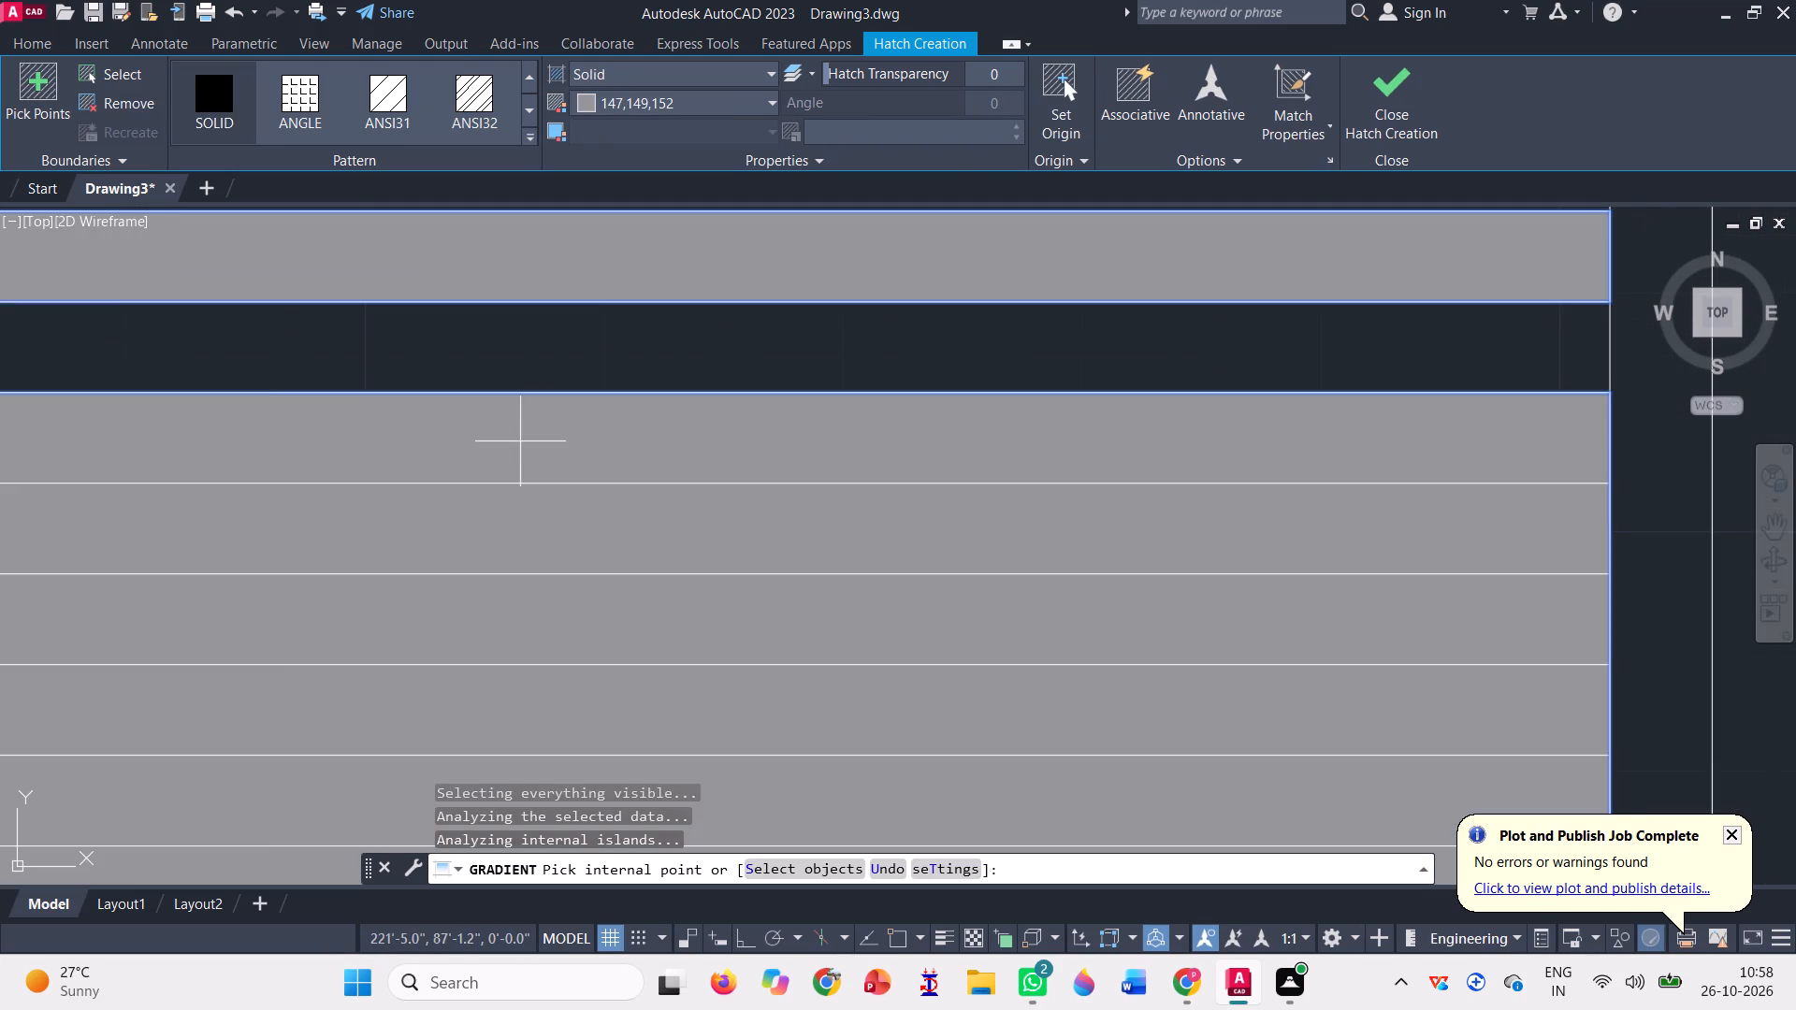
{"action": "scroll", "coordinate": [491, 616], "scroll_direction": "down", "scroll_amount": 3}
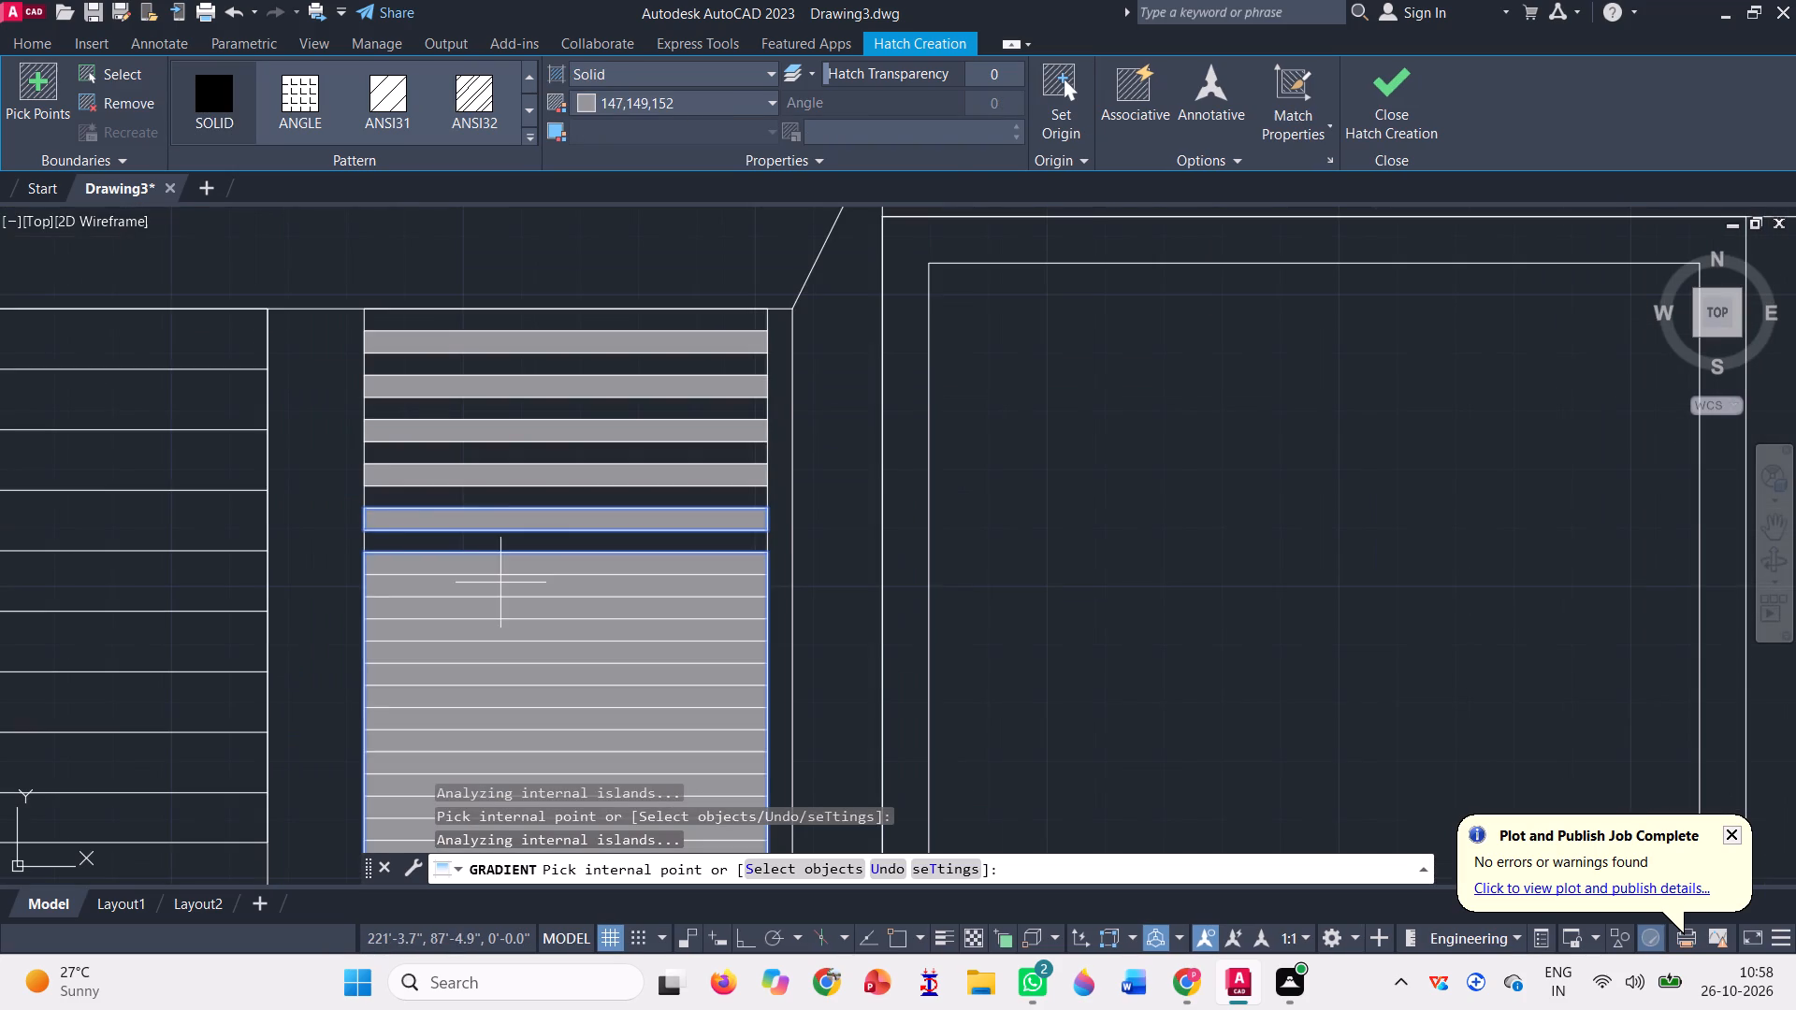
{"action": "key", "text": "ctrl+z"}
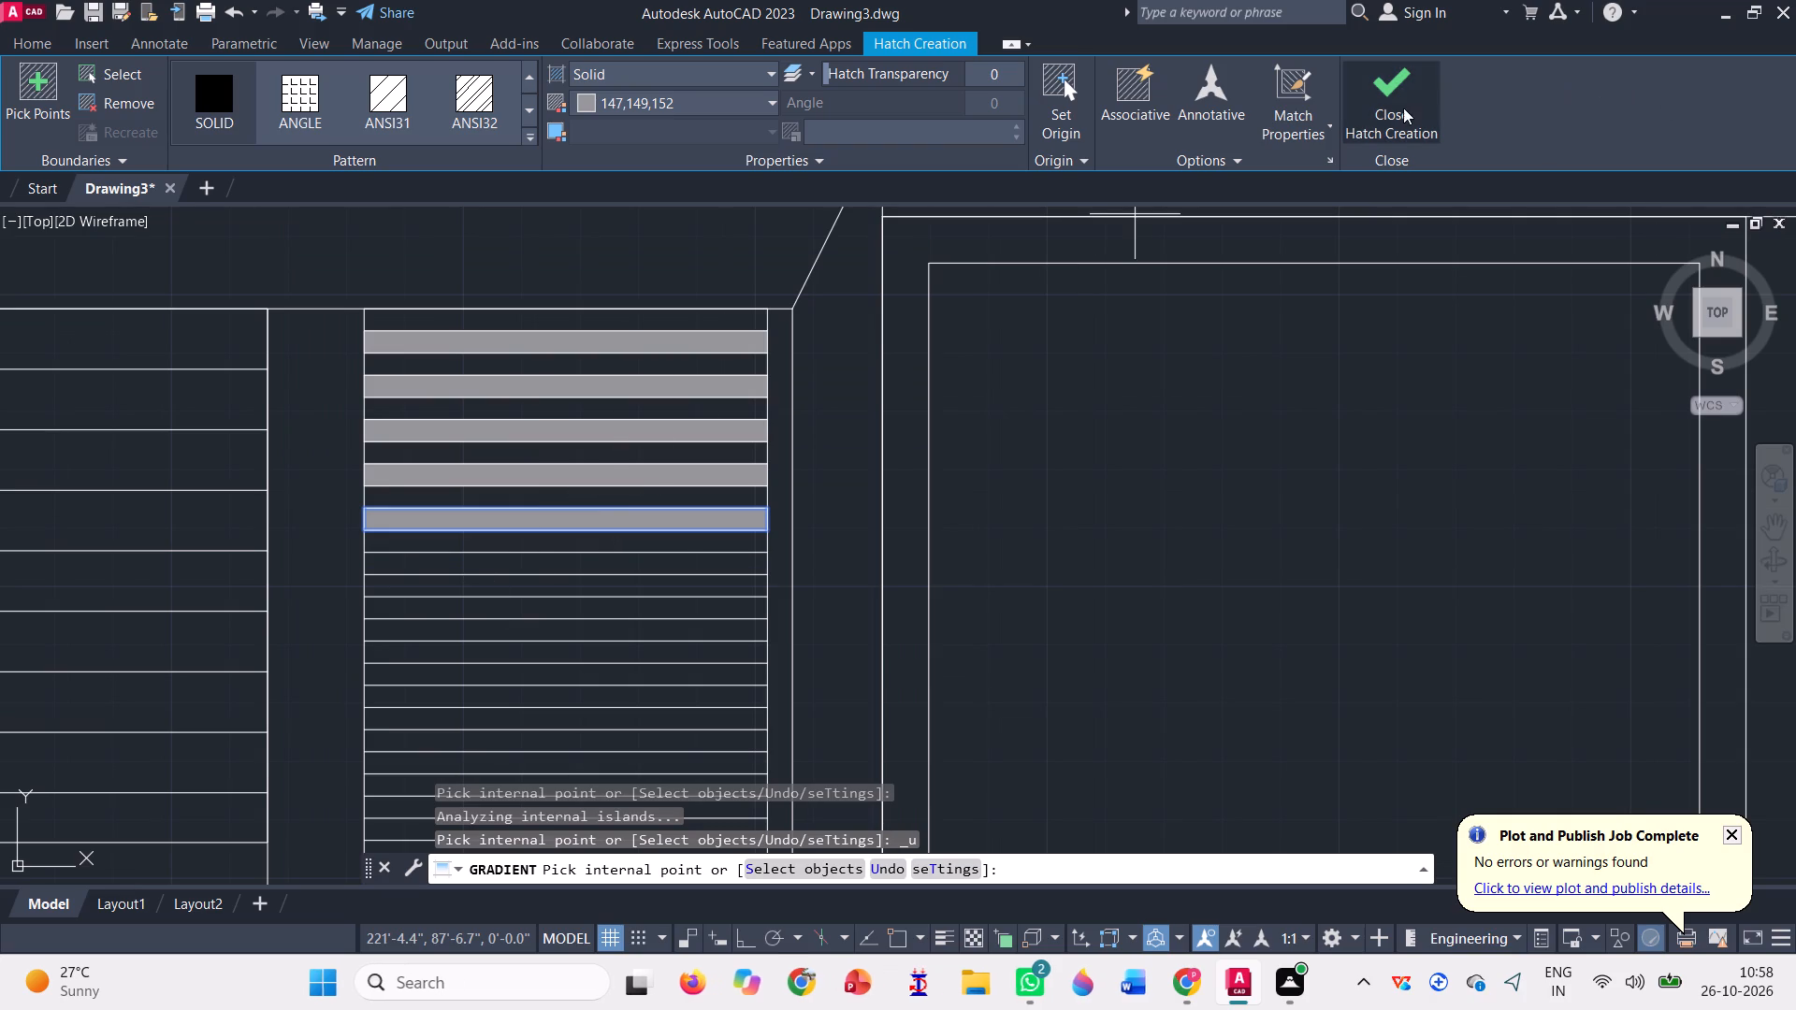
{"action": "left_click", "coordinate": [1403, 106]}
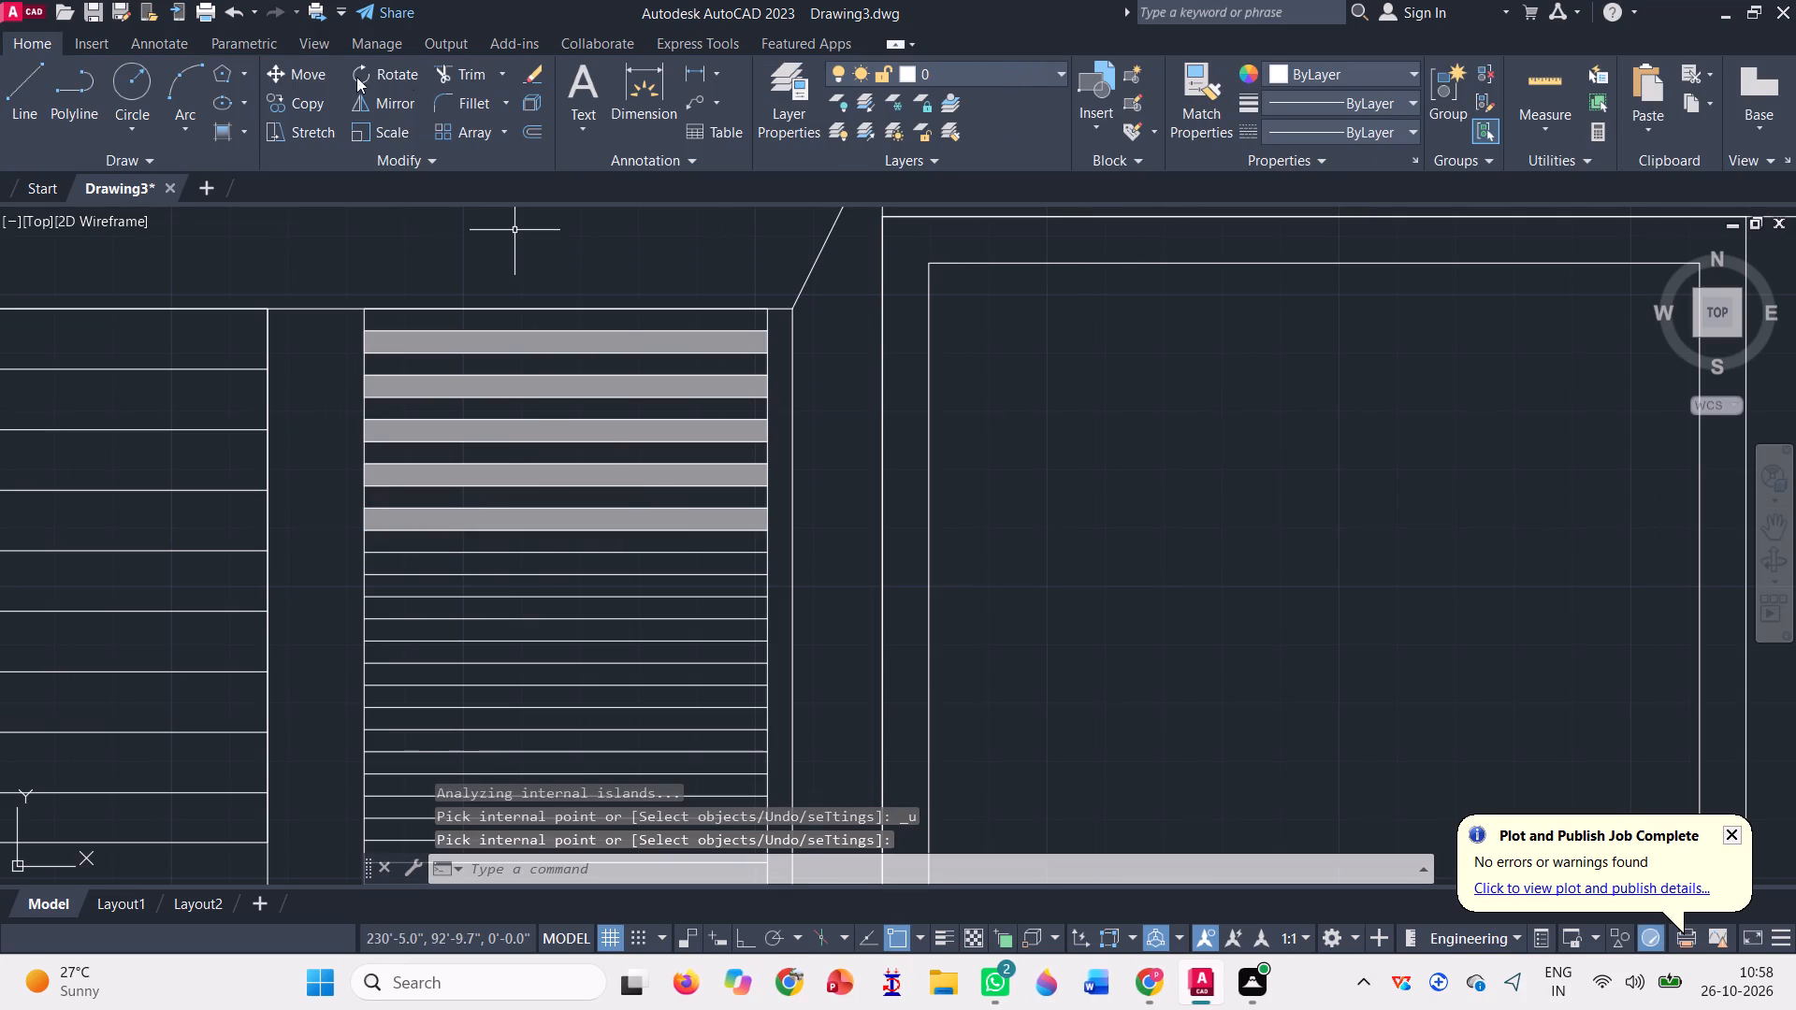
Copy the fifth grey strip from its northwest corner onto the next four alternating treads of the west layout's central stair.
{"action": "left_click", "coordinate": [316, 102]}
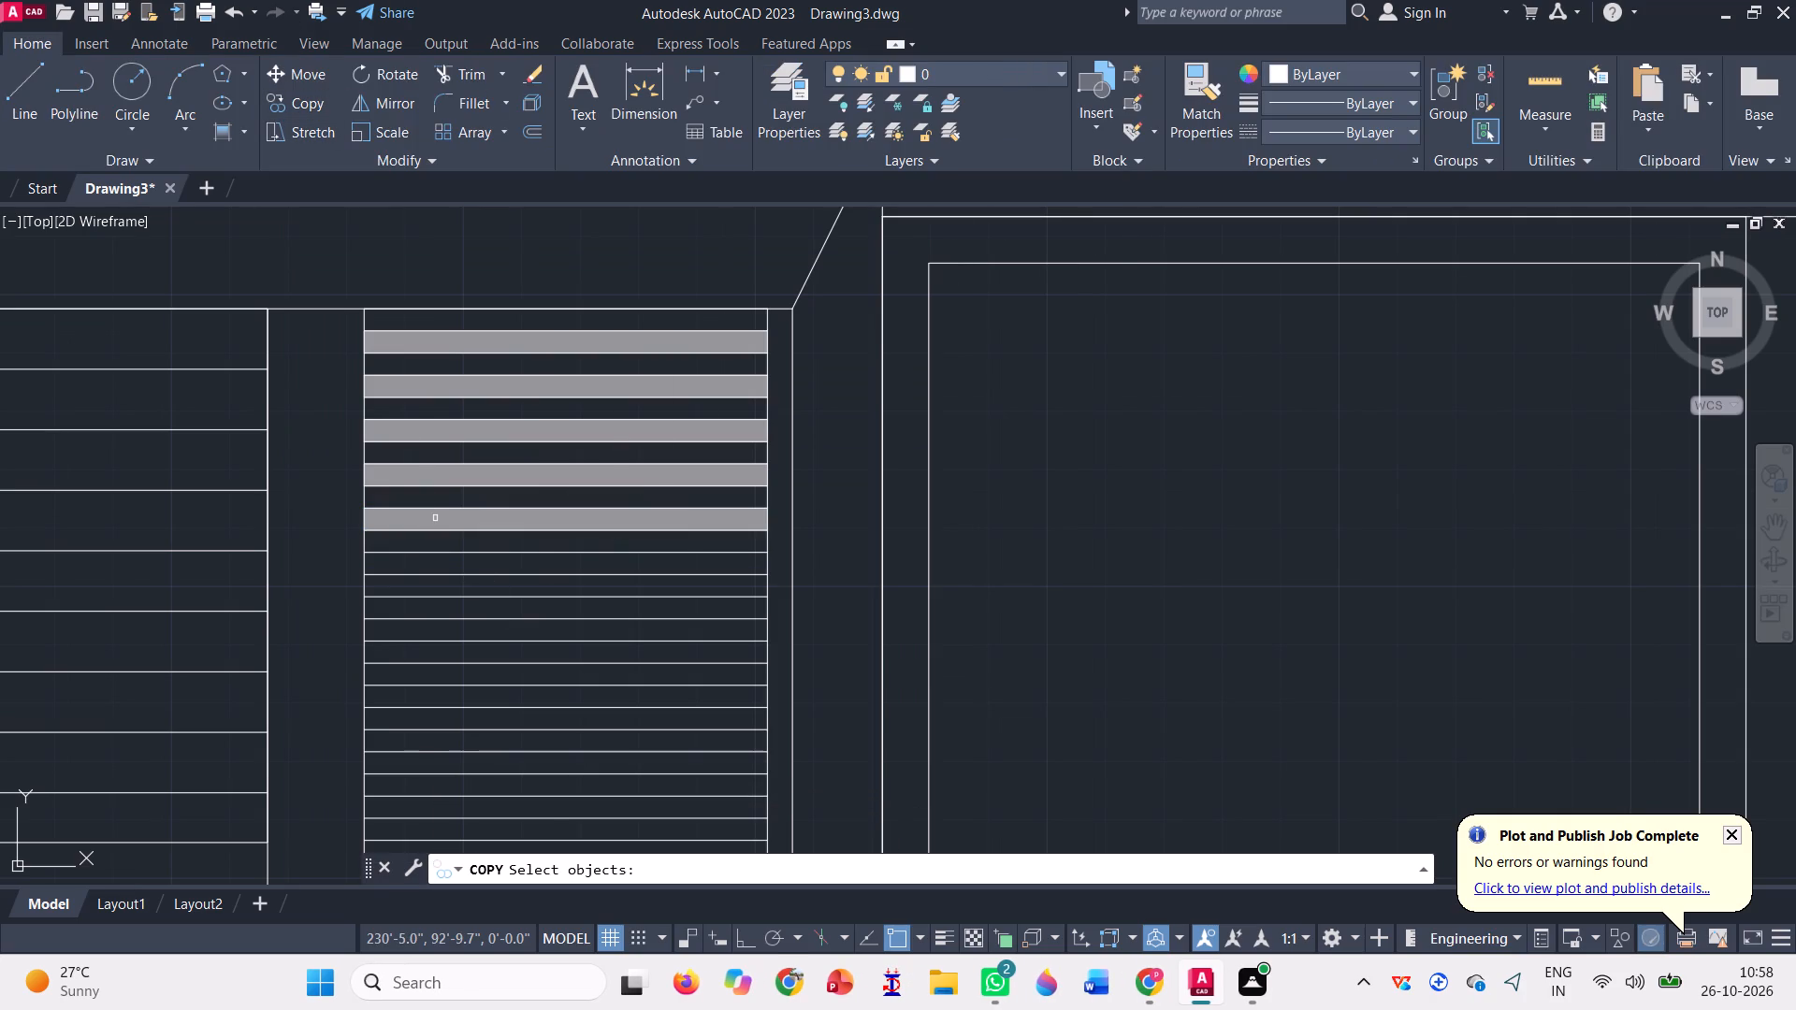
{"action": "left_click", "coordinate": [437, 518]}
{"action": "key", "text": "space"}
{"action": "scroll", "coordinate": [352, 524], "scroll_direction": "up", "scroll_amount": 2}
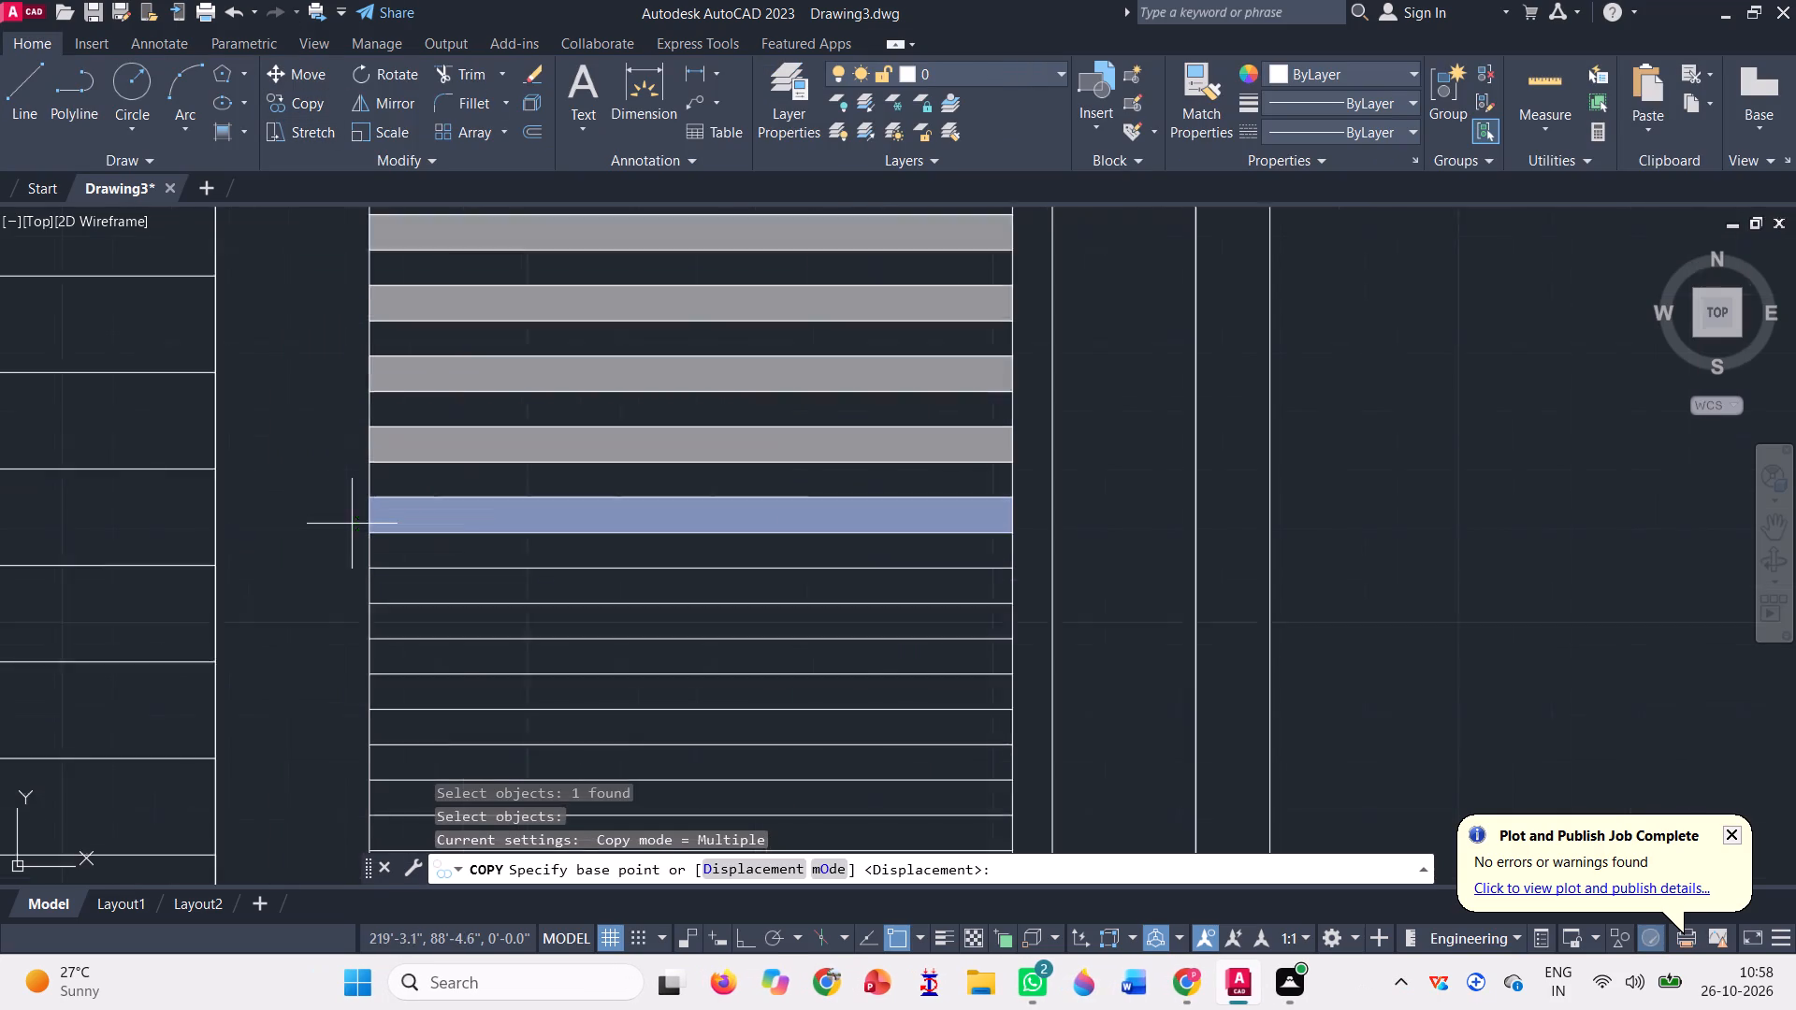
{"action": "scroll", "coordinate": [352, 524], "scroll_direction": "up", "scroll_amount": 1}
{"action": "left_click", "coordinate": [390, 449]}
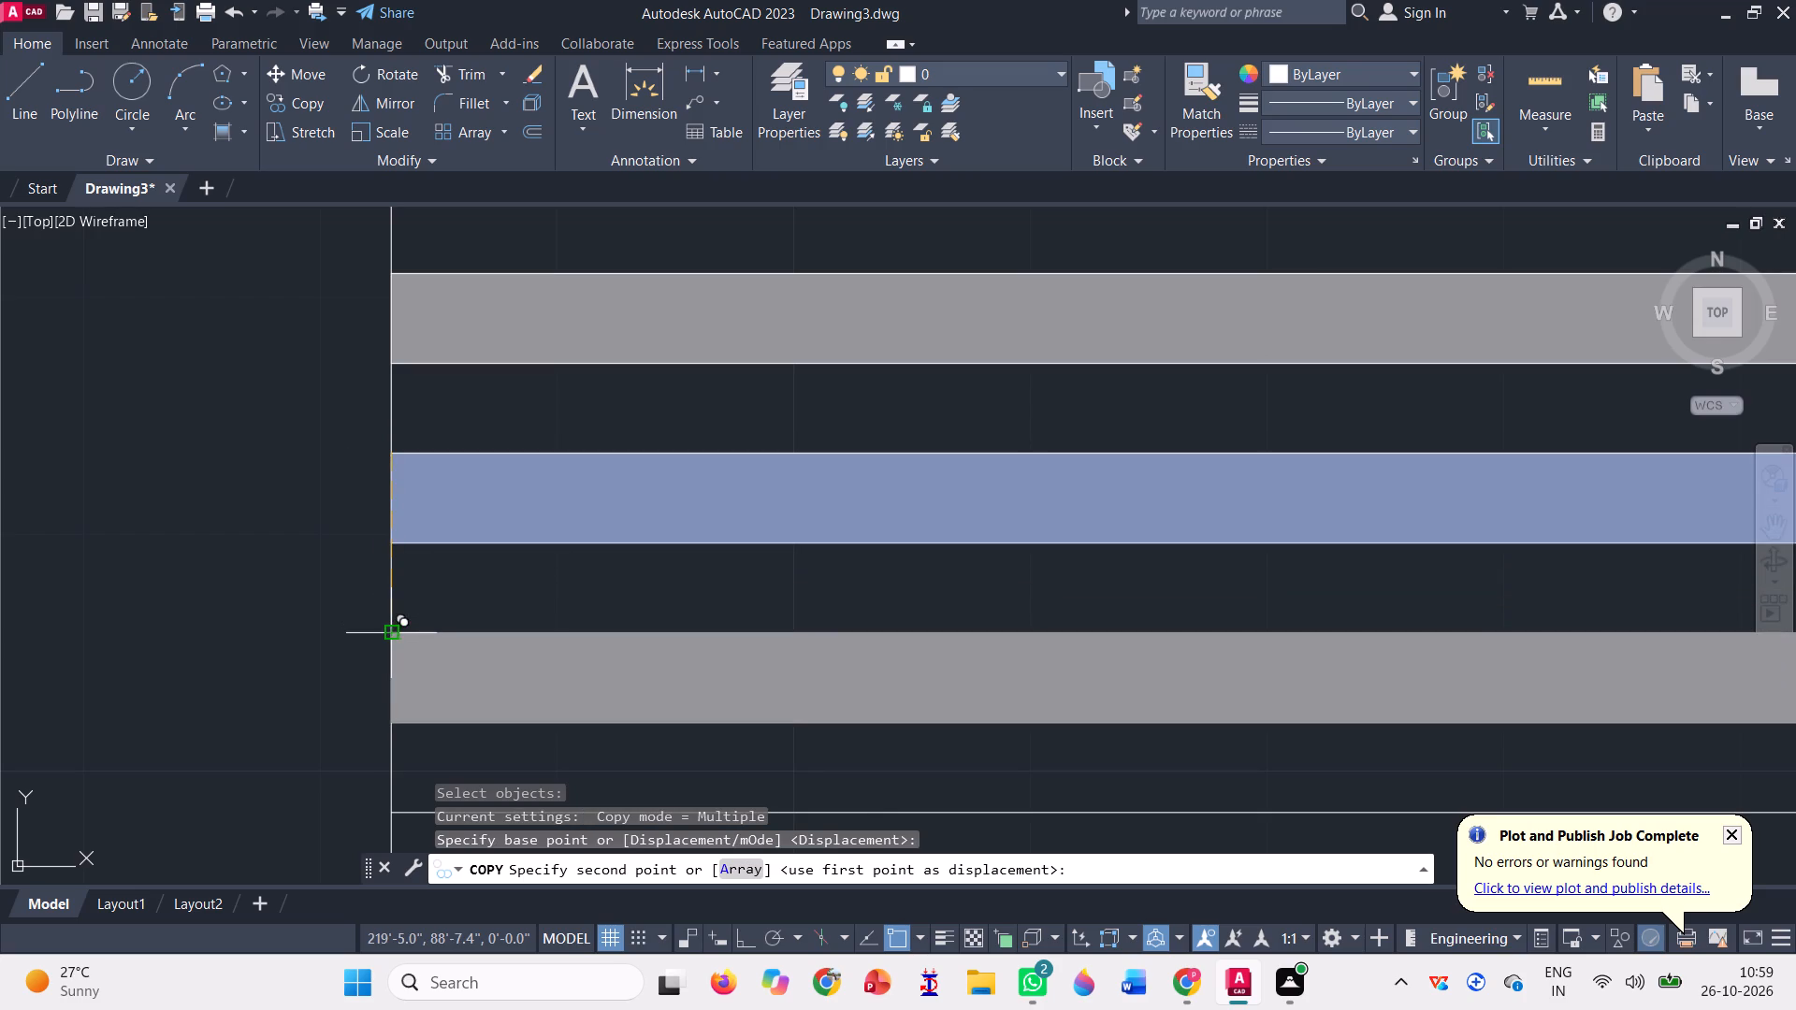
{"action": "left_click", "coordinate": [391, 637]}
{"action": "scroll", "coordinate": [365, 340], "scroll_direction": "down", "scroll_amount": 3}
{"action": "scroll", "coordinate": [412, 527], "scroll_direction": "up", "scroll_amount": 2}
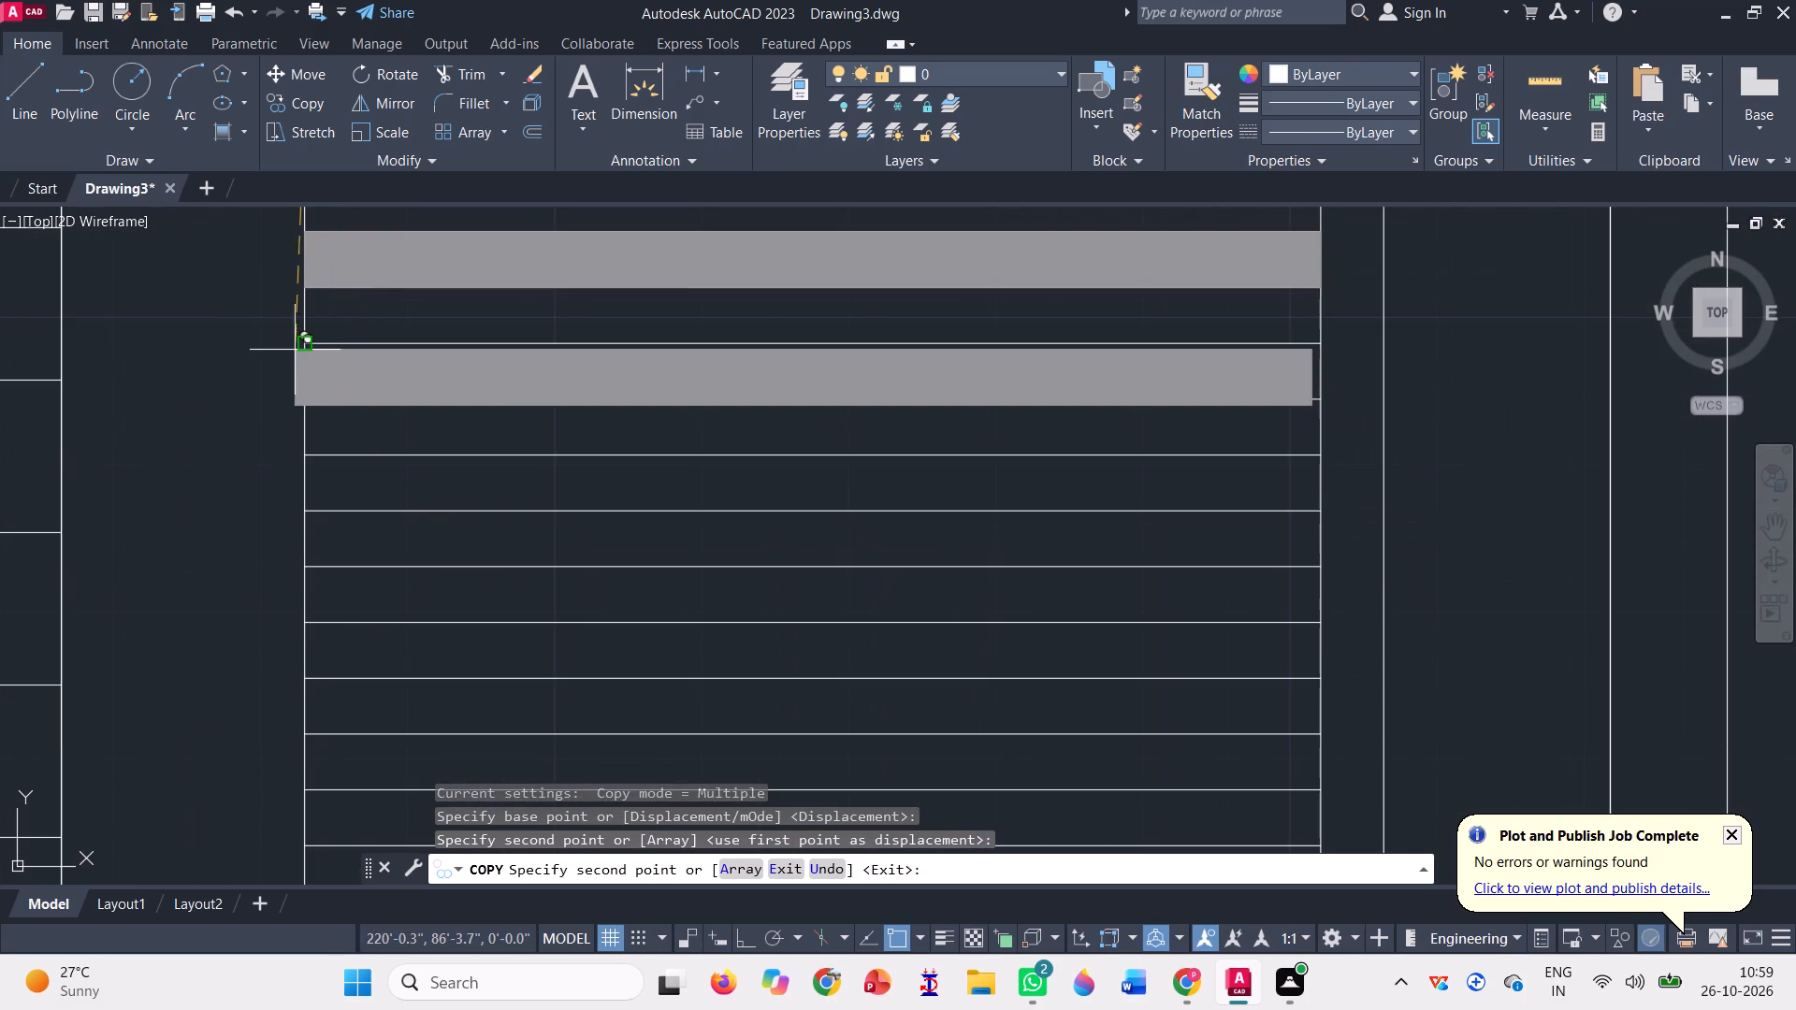
{"action": "left_click", "coordinate": [298, 340]}
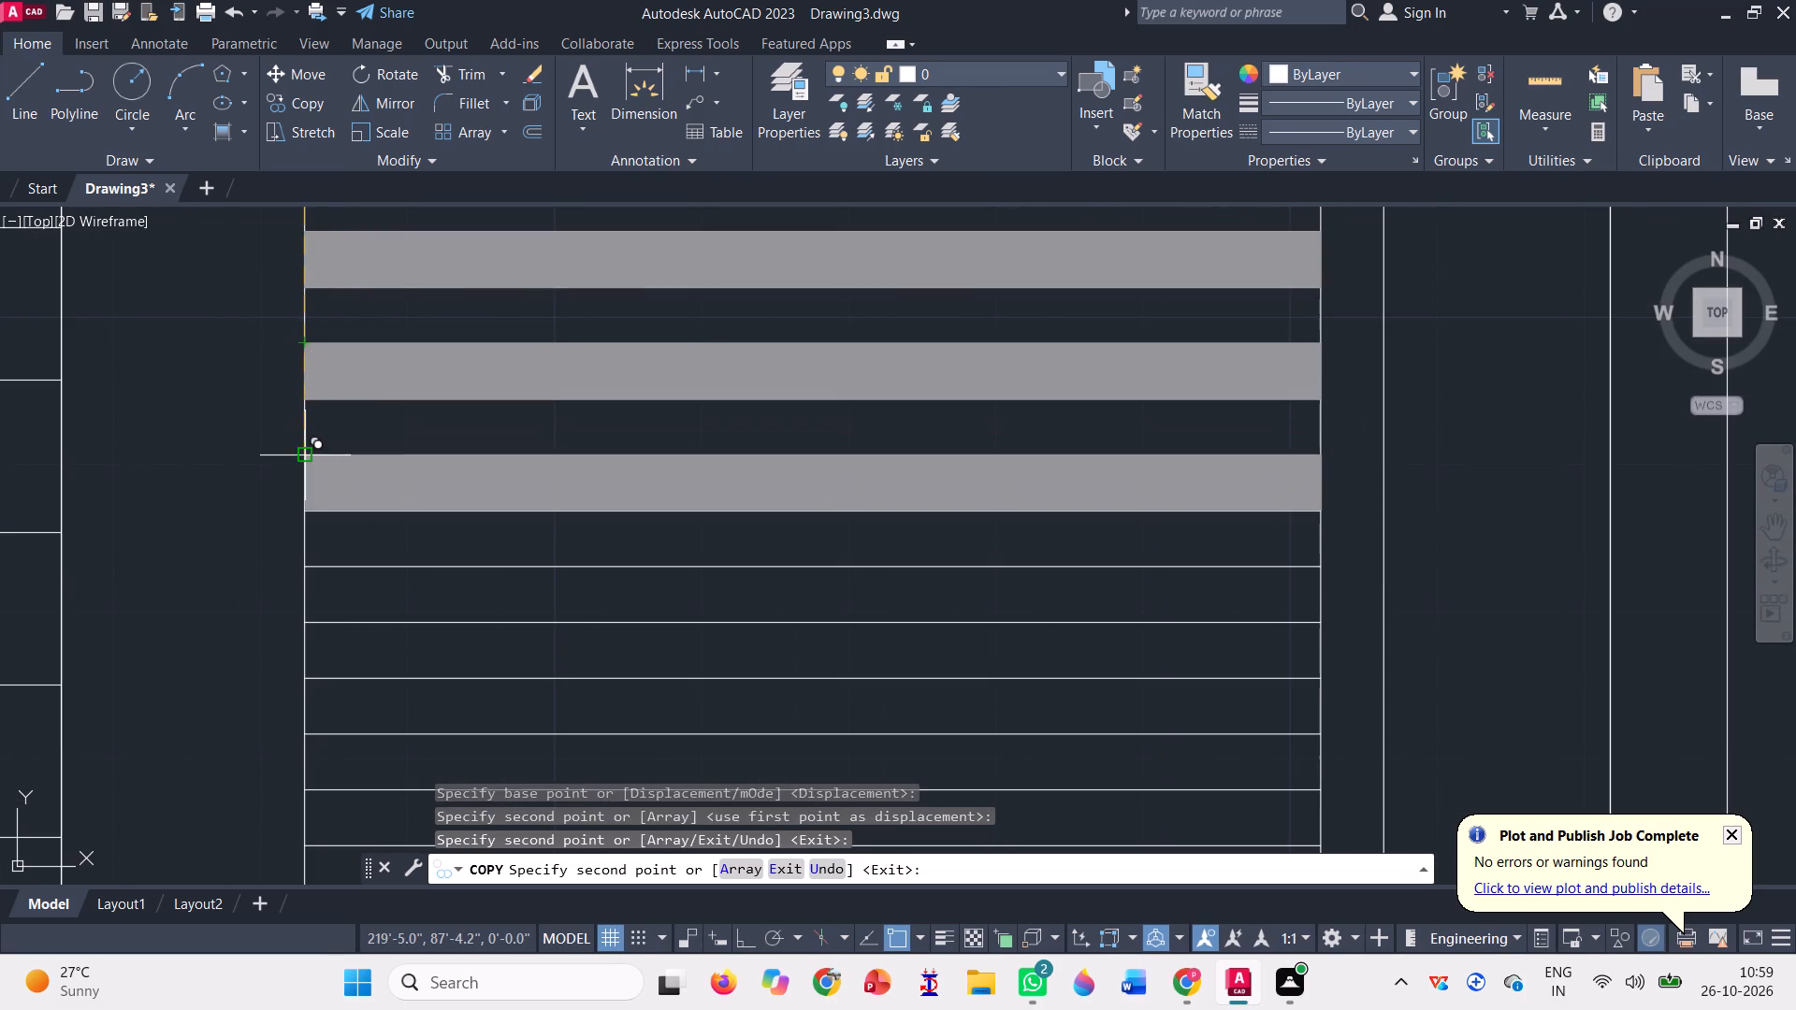
{"action": "left_click", "coordinate": [305, 450]}
{"action": "left_click", "coordinate": [308, 567]}
Place eight more copies of the grey strip on the following alternating treads southward along the central stair.
{"action": "scroll", "coordinate": [326, 332], "scroll_direction": "down", "scroll_amount": 2}
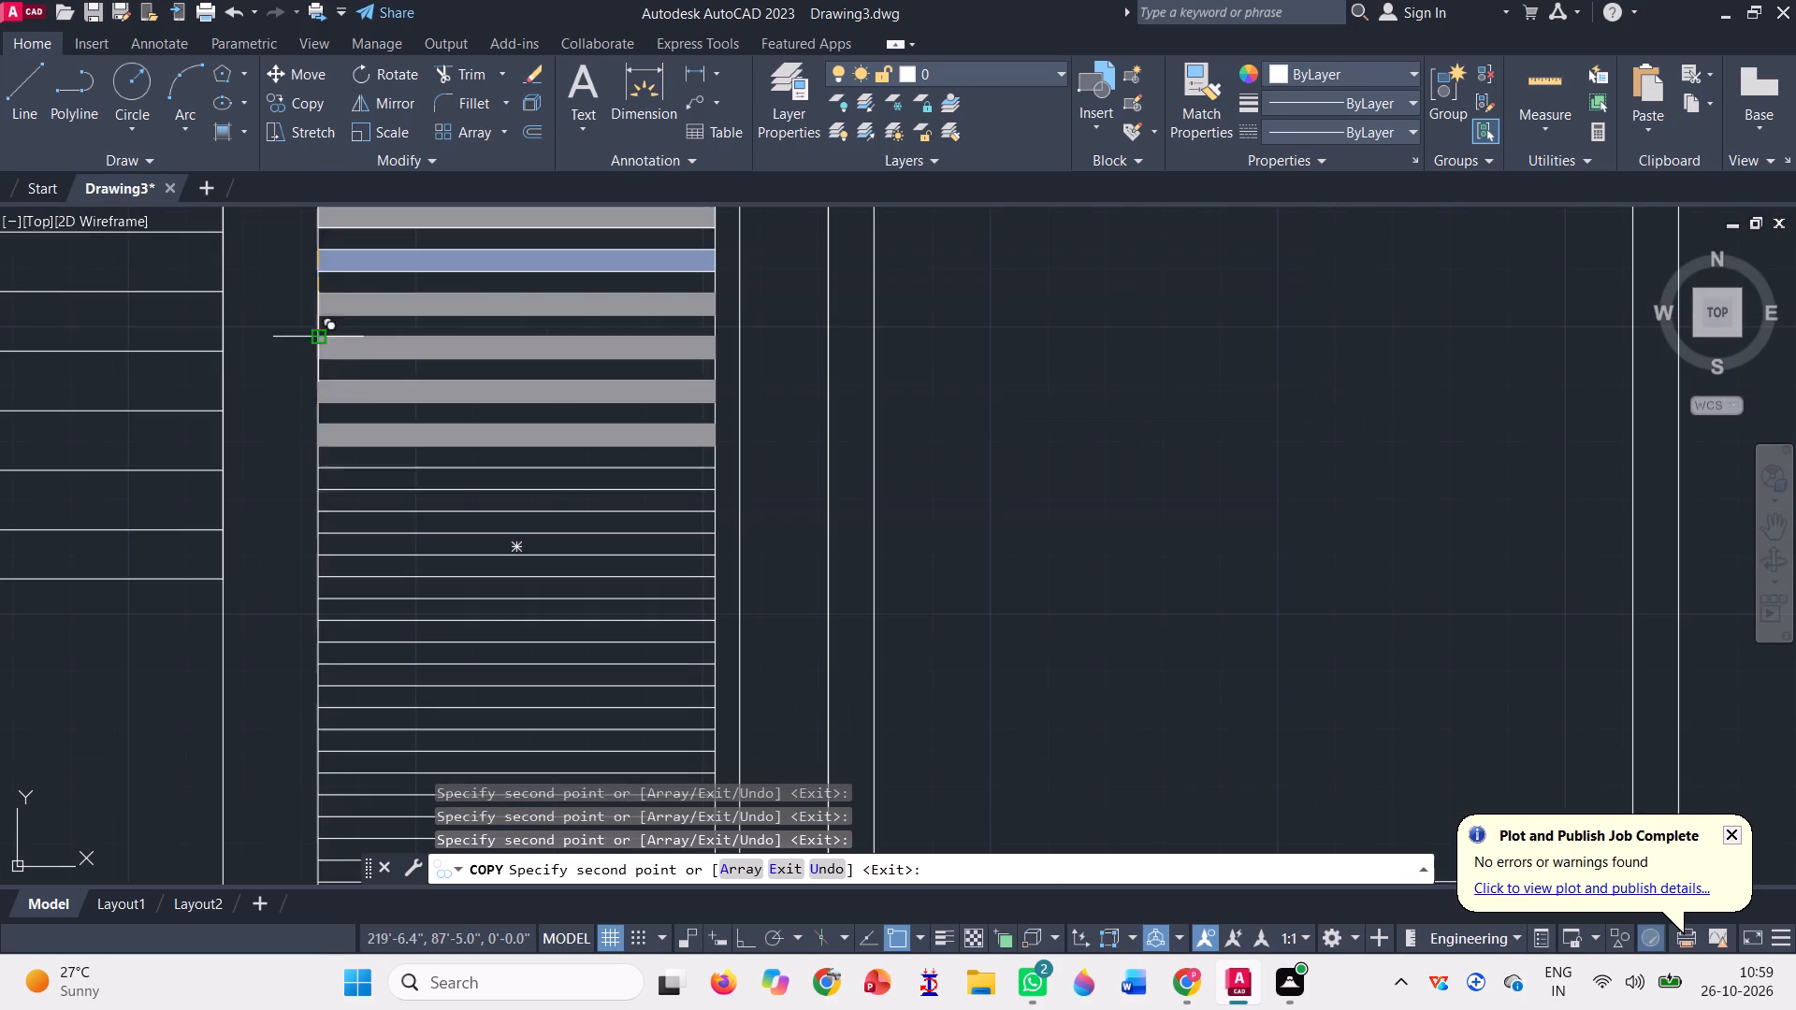
{"action": "scroll", "coordinate": [329, 524], "scroll_direction": "up", "scroll_amount": 2}
{"action": "left_click", "coordinate": [292, 372]}
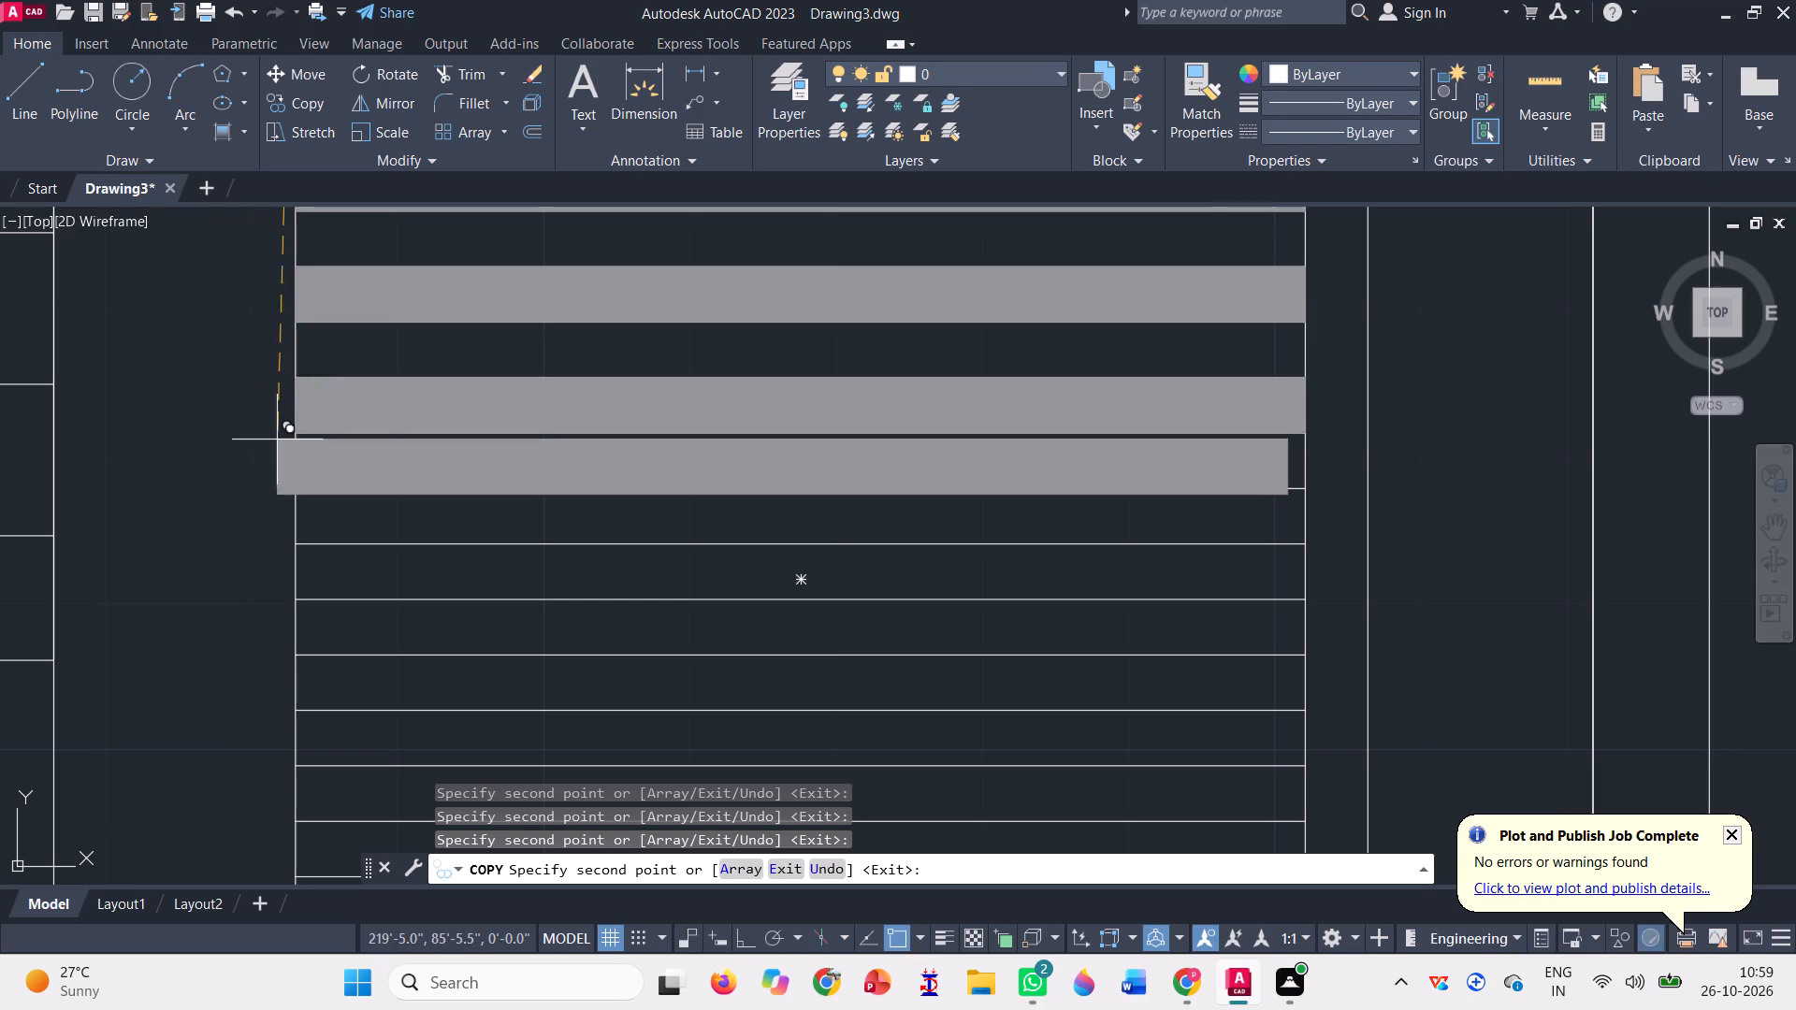
{"action": "left_click", "coordinate": [292, 490]}
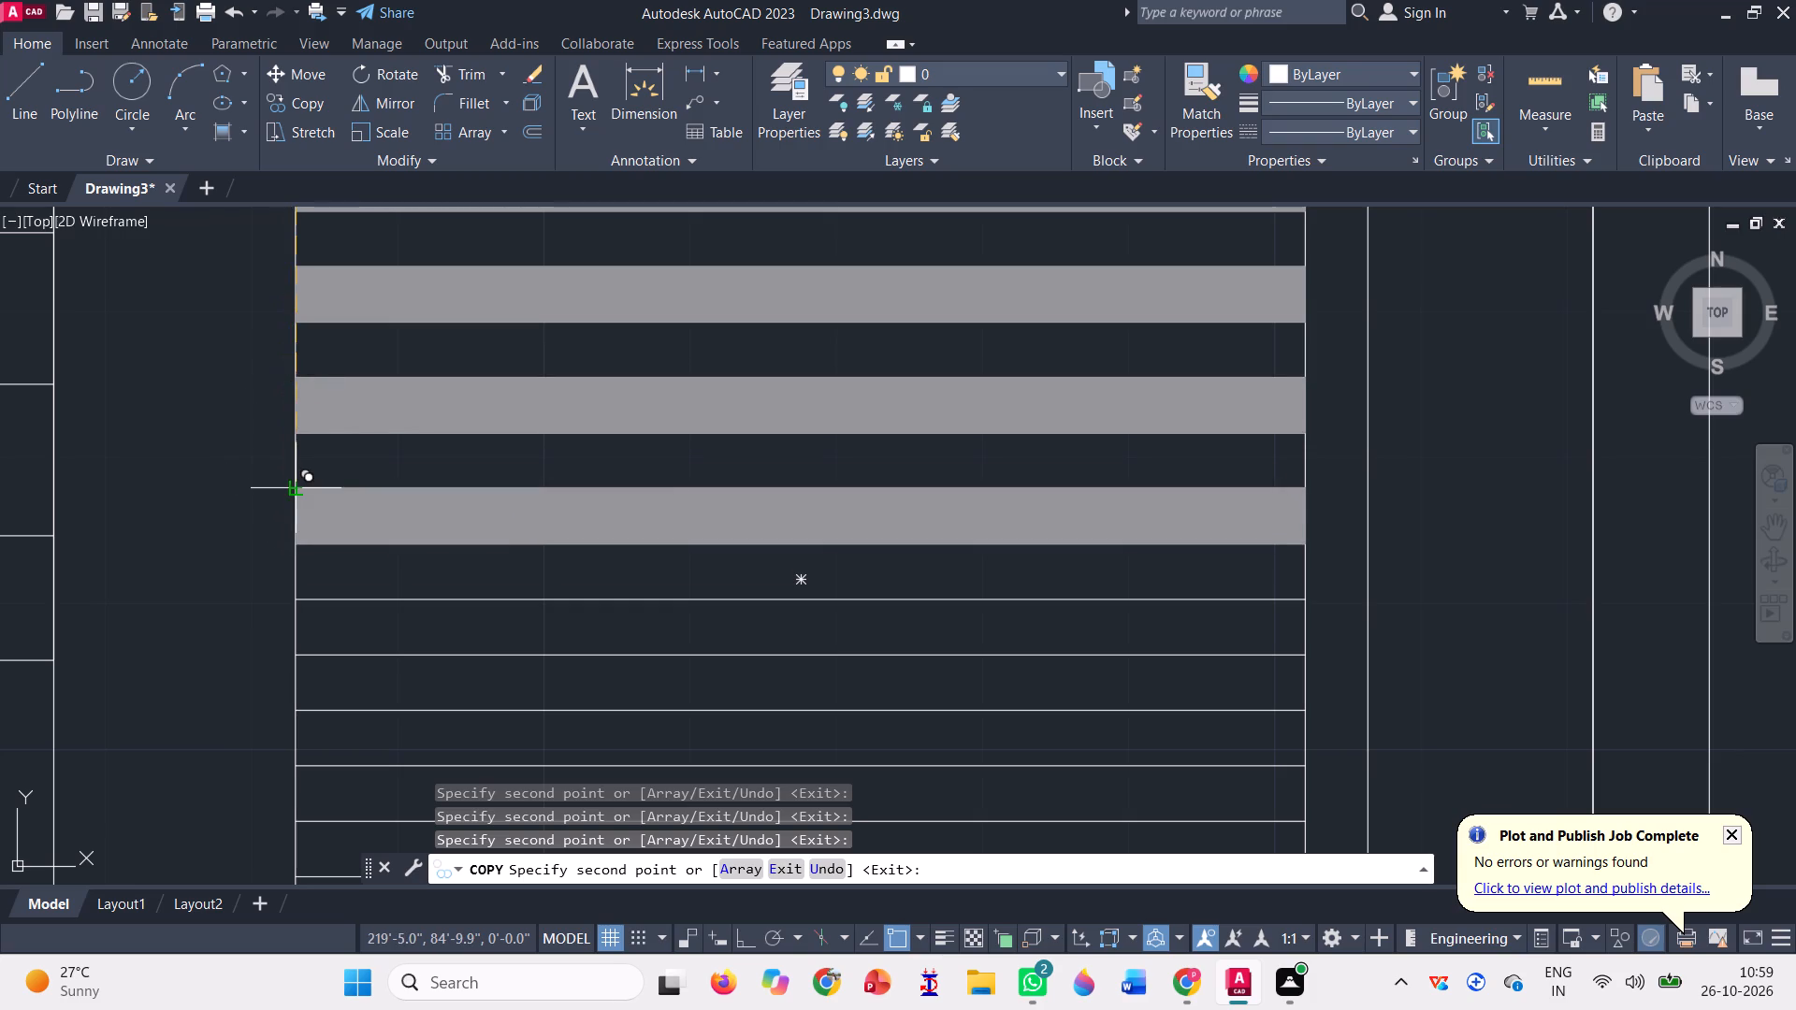
{"action": "left_click", "coordinate": [295, 595]}
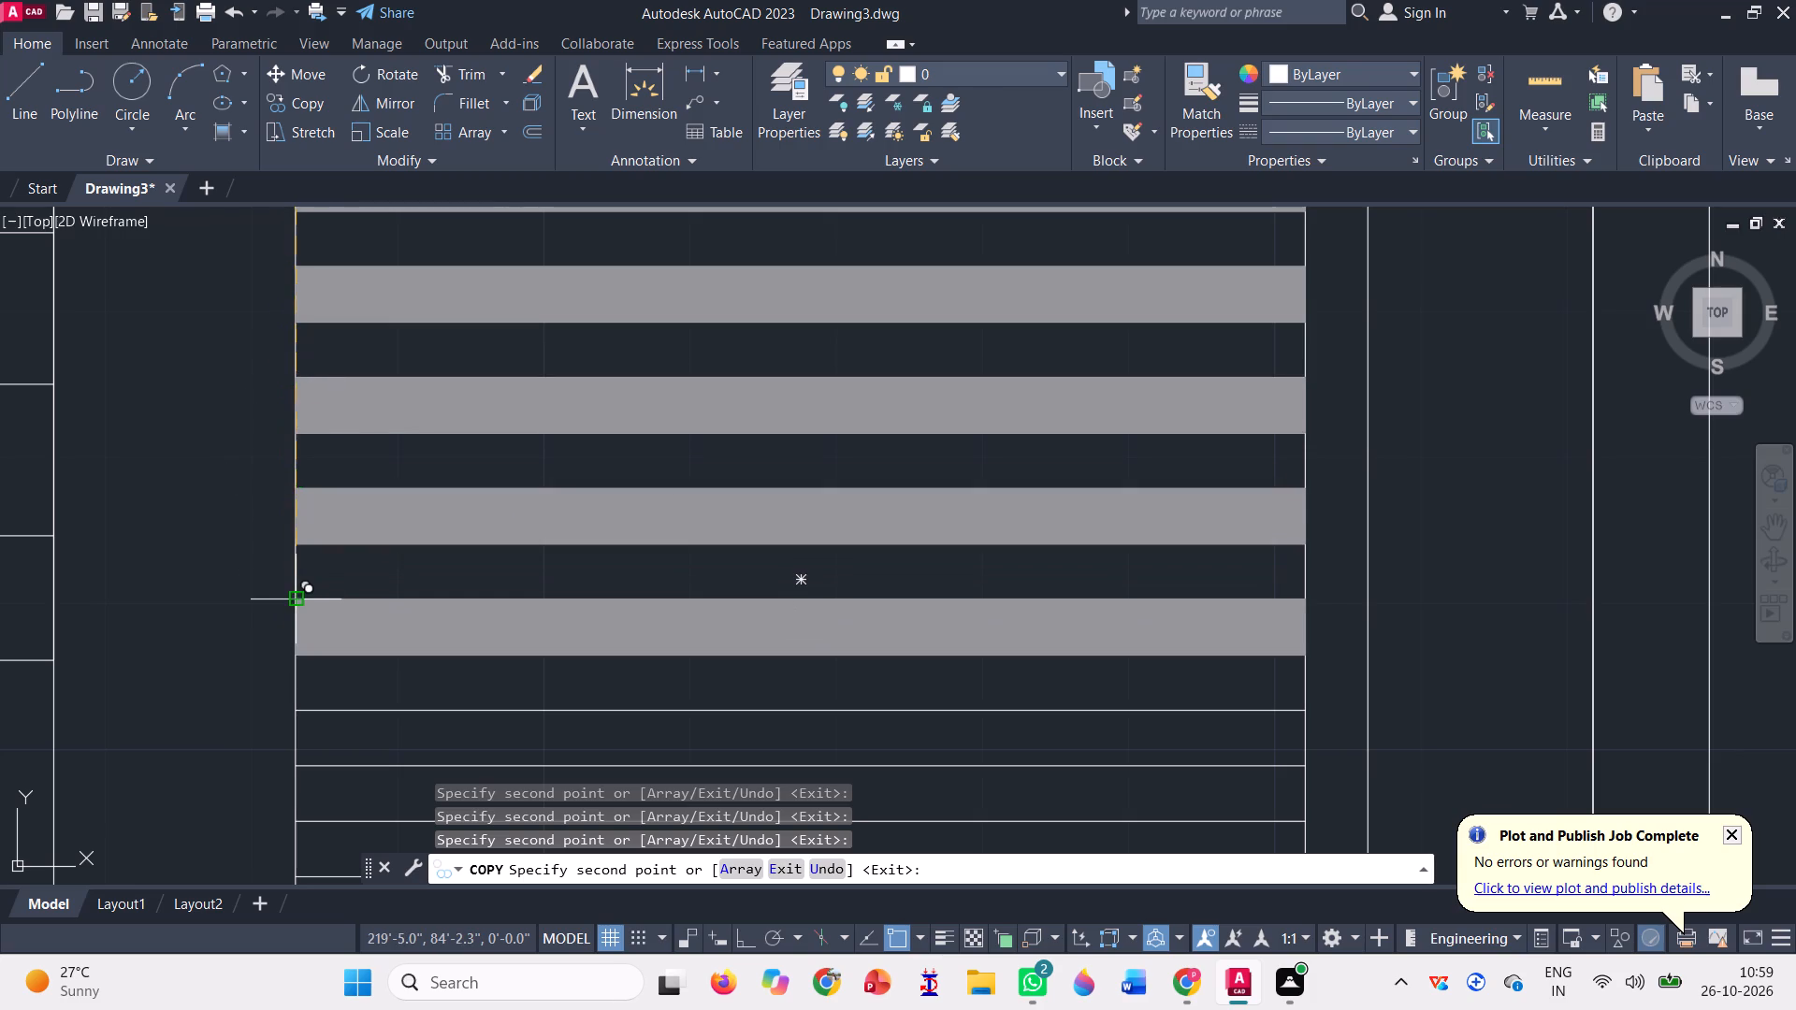
{"action": "scroll", "coordinate": [330, 330], "scroll_direction": "down", "scroll_amount": 2}
{"action": "scroll", "coordinate": [283, 539], "scroll_direction": "up", "scroll_amount": 3}
{"action": "scroll", "coordinate": [425, 388], "scroll_direction": "down", "scroll_amount": 2}
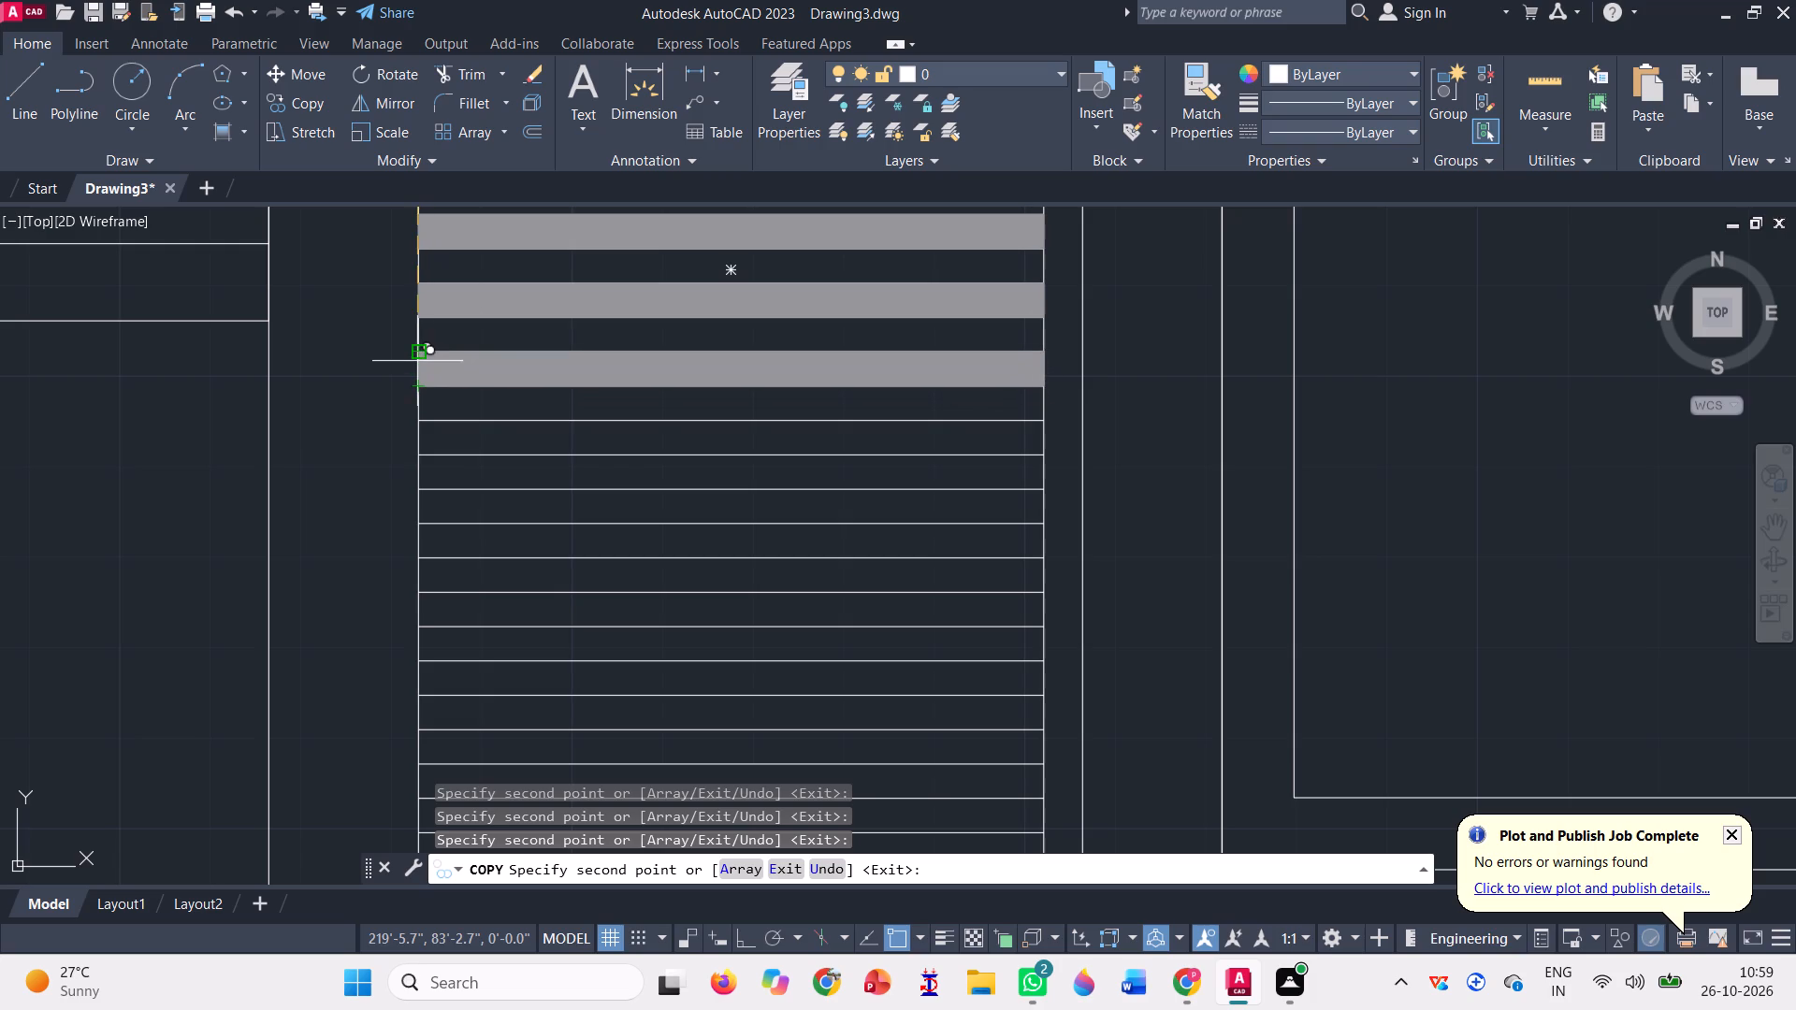
{"action": "left_click", "coordinate": [417, 358]}
{"action": "left_click", "coordinate": [415, 418]}
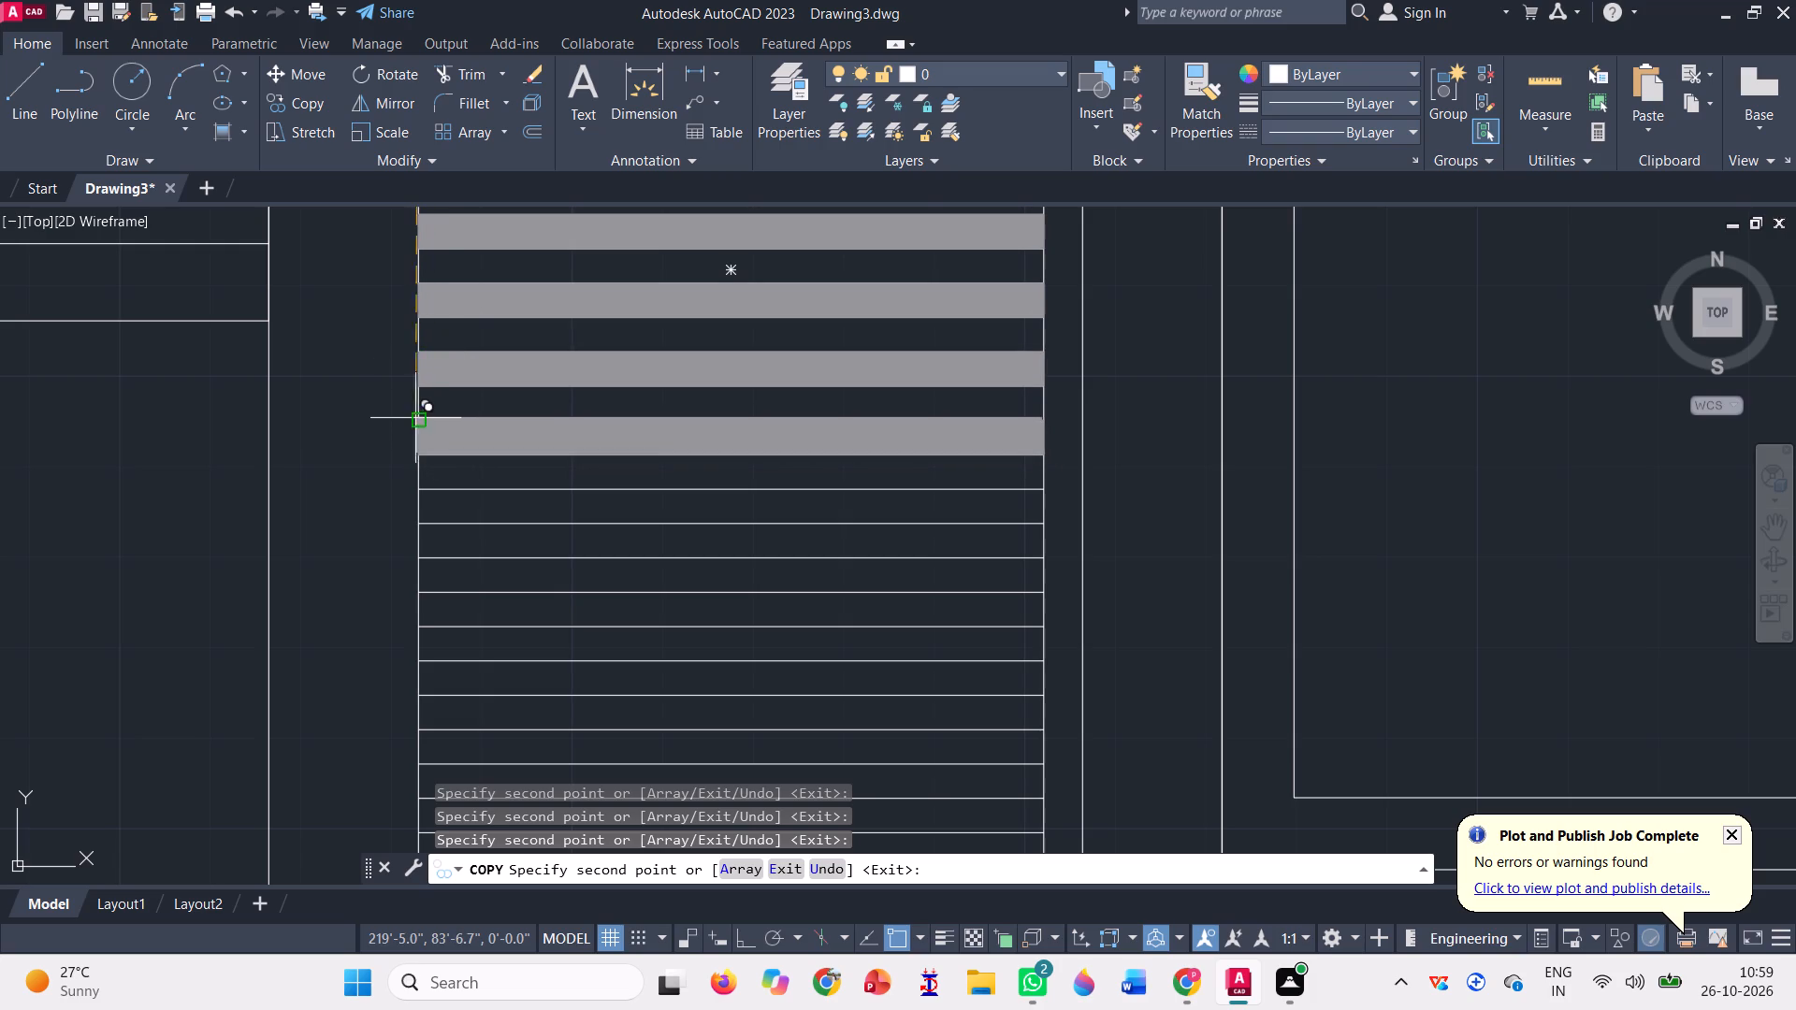
{"action": "left_click", "coordinate": [414, 488]}
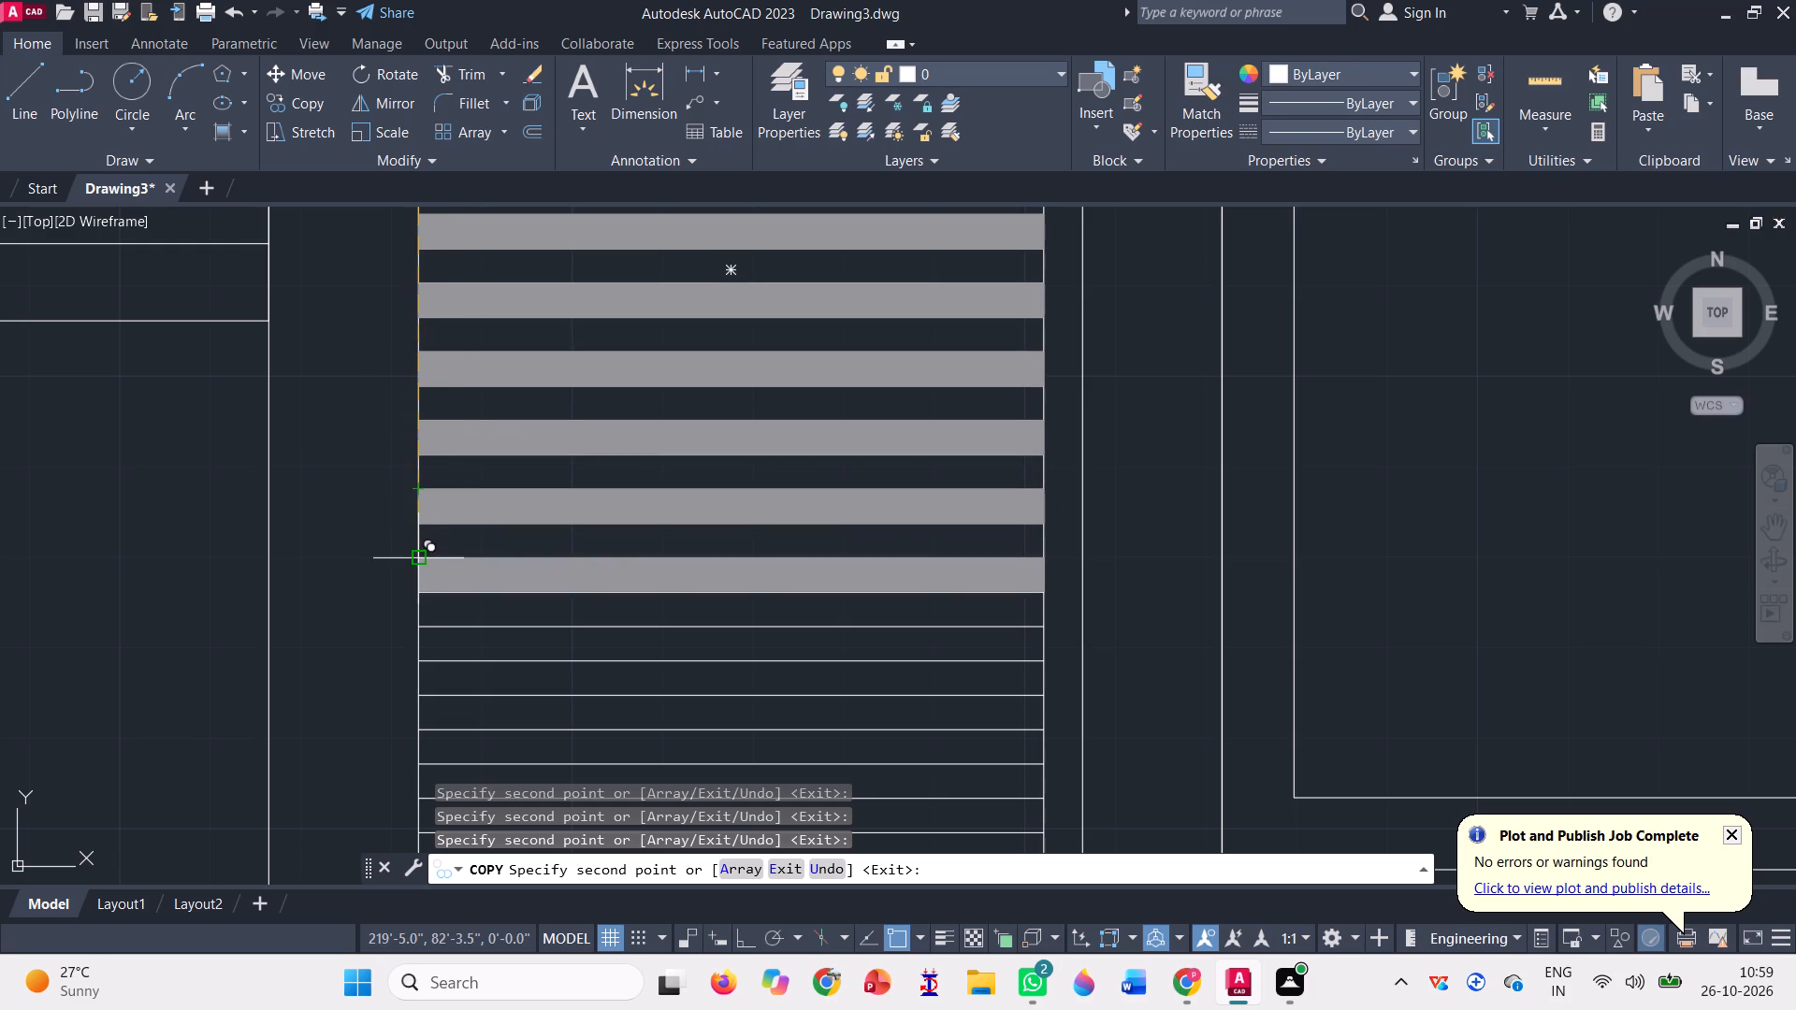
{"action": "left_click", "coordinate": [415, 561]}
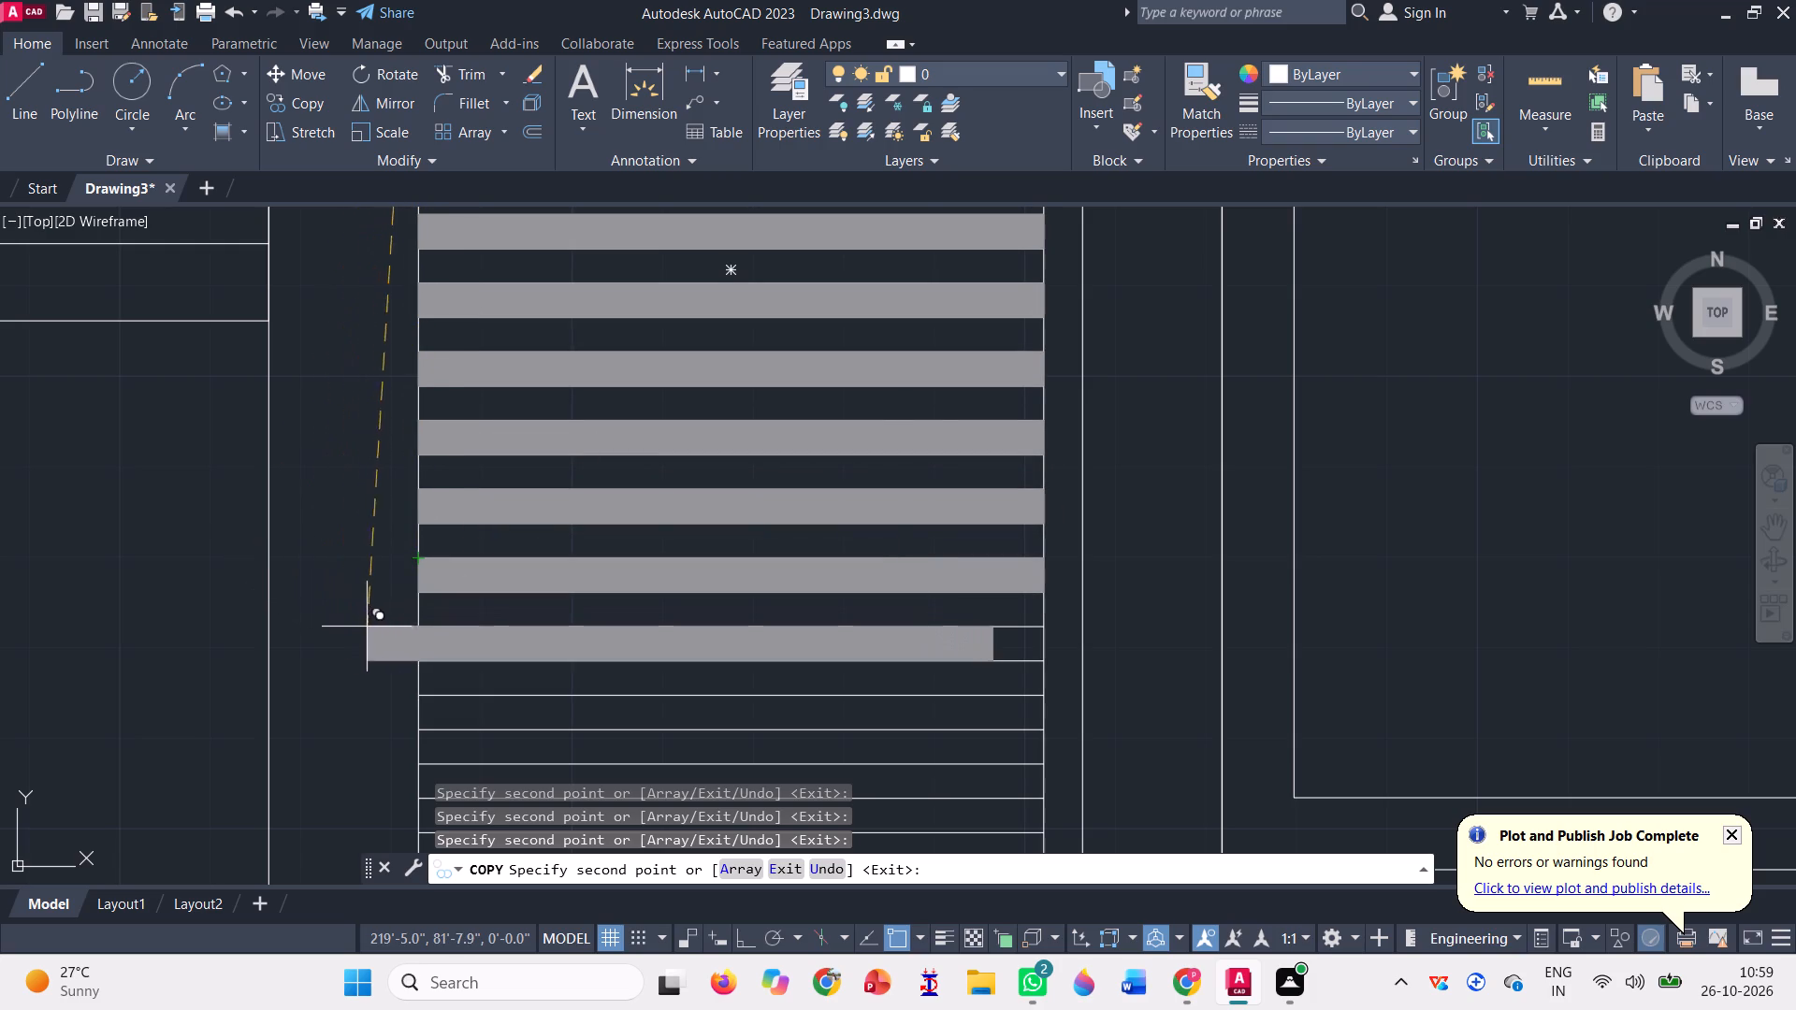
{"action": "left_click", "coordinate": [423, 629]}
Copy the grey strip with ortho on onto the five remaining full-depth alternating treads at the central stair's south end.
{"action": "key", "text": "F8"}
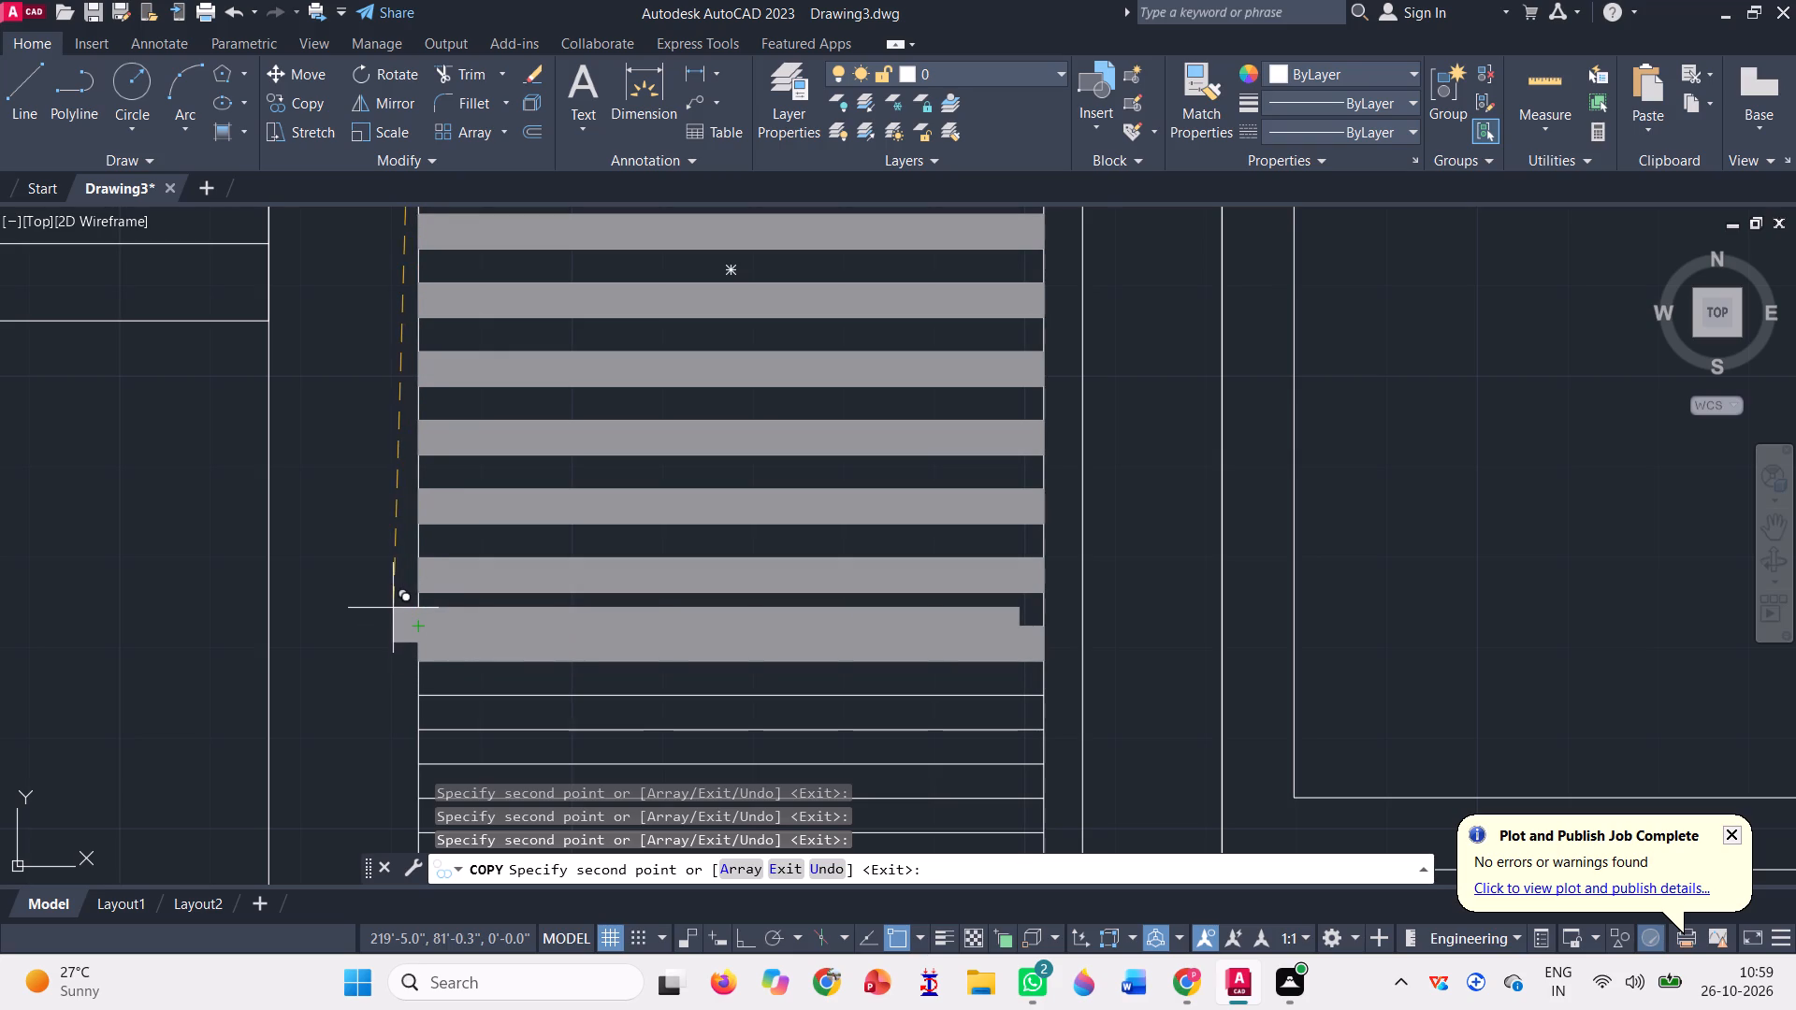
{"action": "scroll", "coordinate": [430, 421], "scroll_direction": "down", "scroll_amount": 1}
{"action": "scroll", "coordinate": [413, 635], "scroll_direction": "up", "scroll_amount": 3}
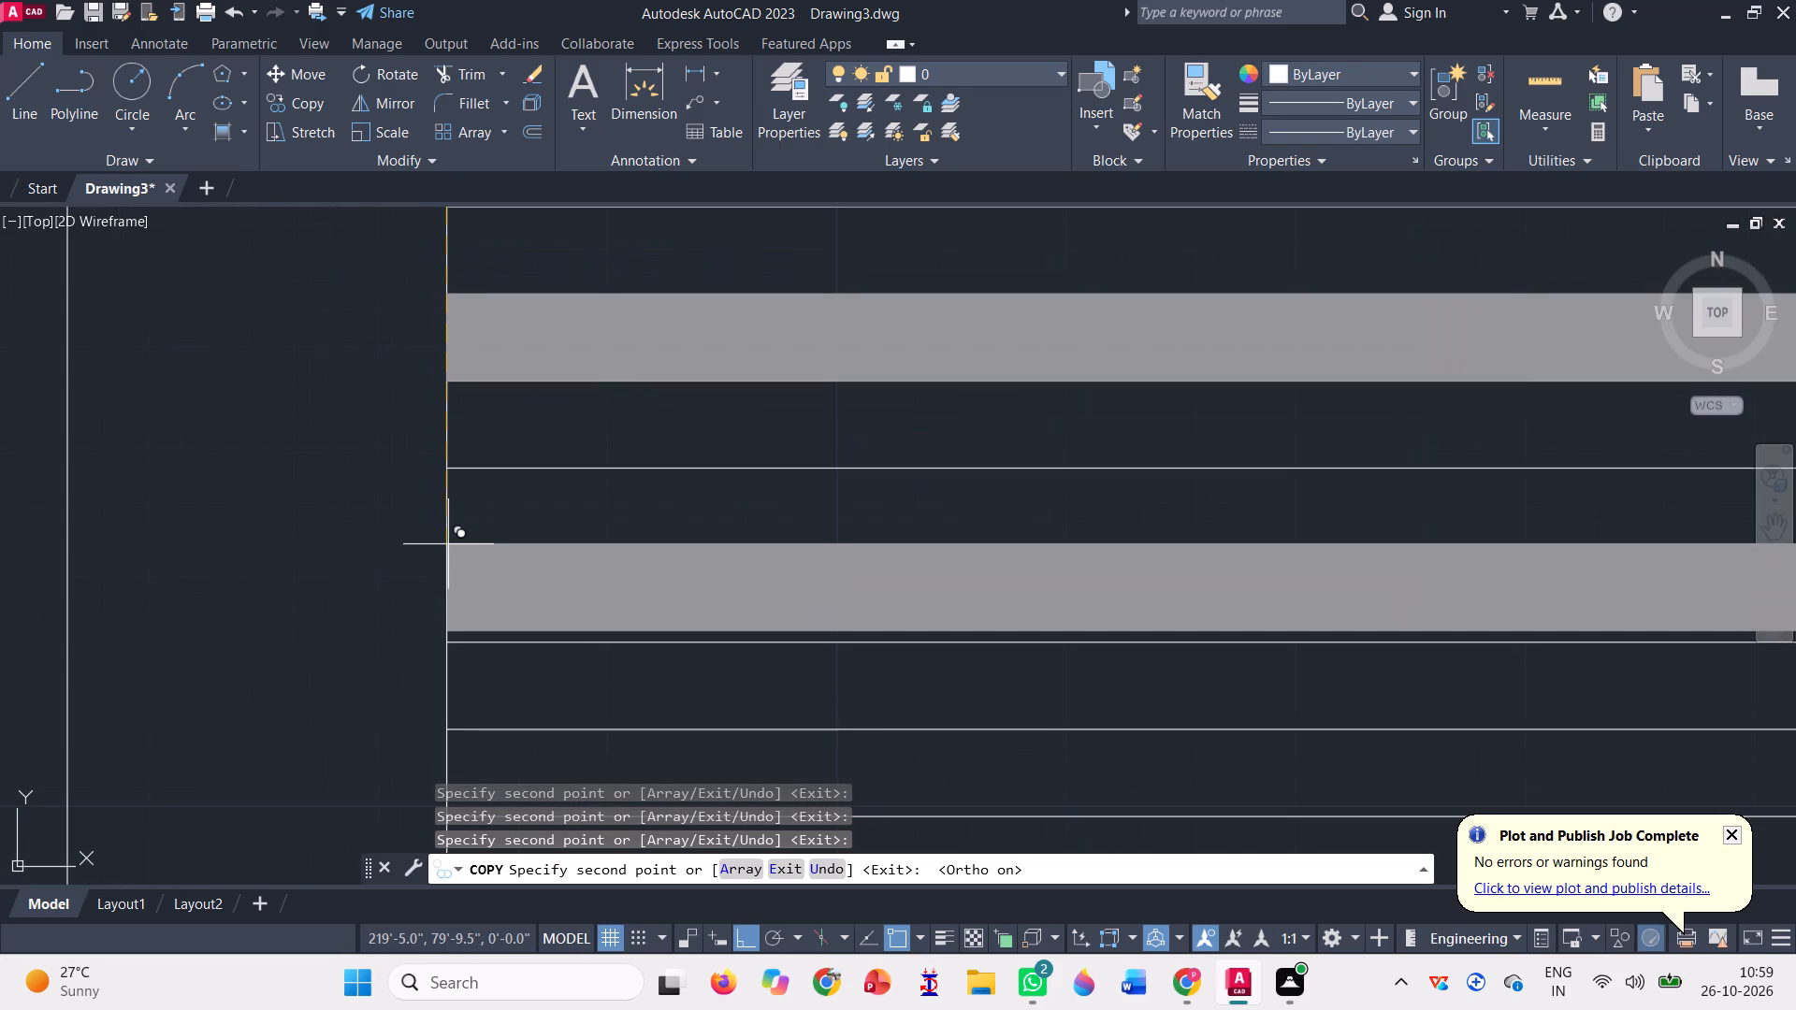
{"action": "left_click", "coordinate": [452, 469]}
{"action": "scroll", "coordinate": [421, 441], "scroll_direction": "down", "scroll_amount": 2}
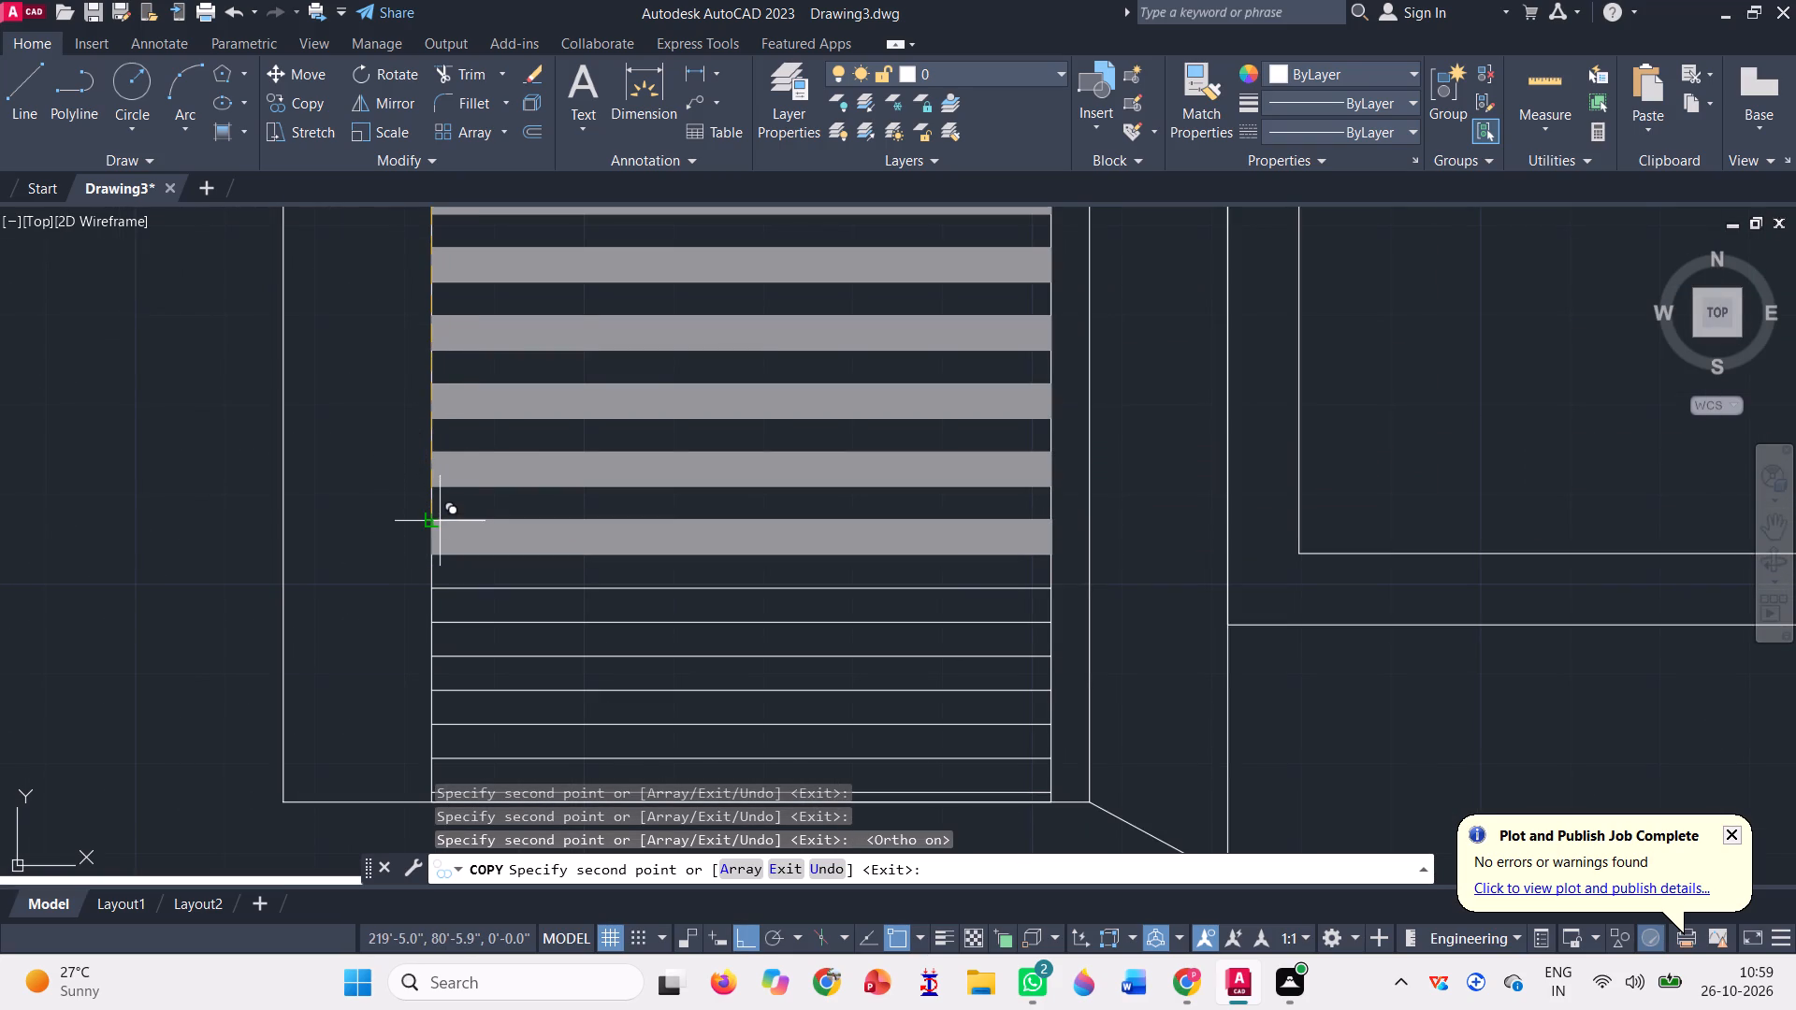
{"action": "left_click", "coordinate": [433, 517]}
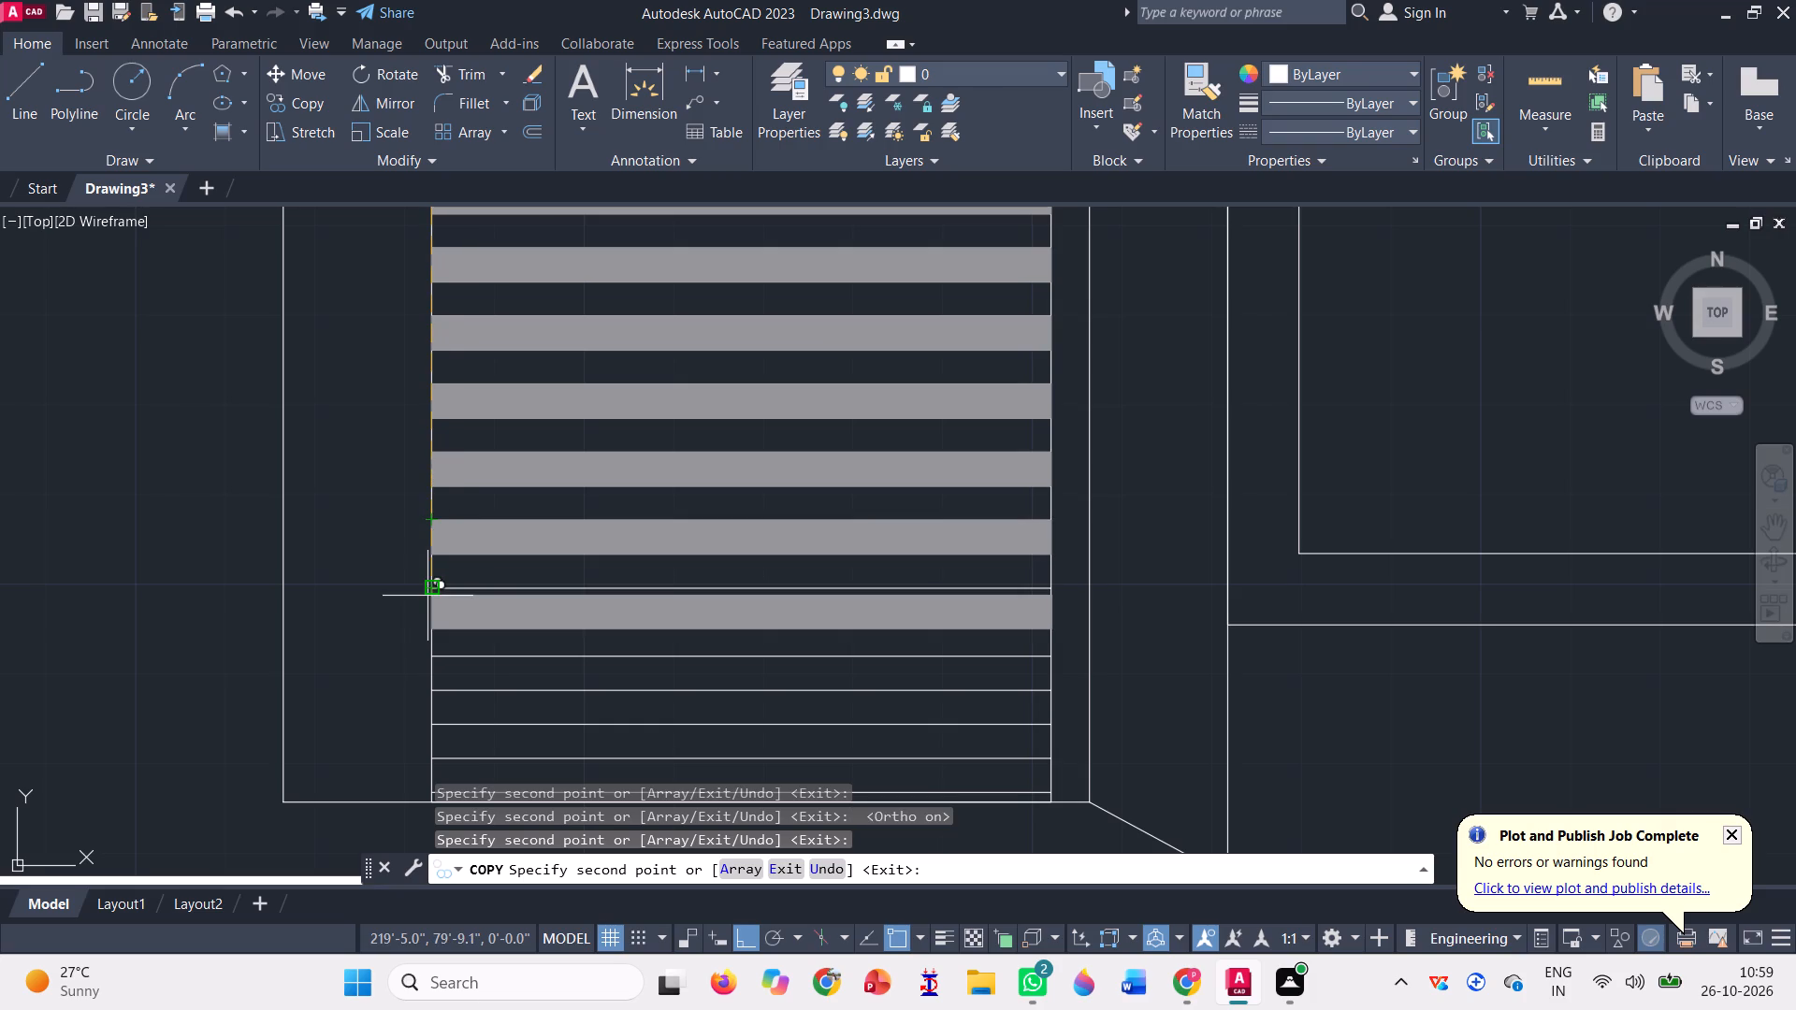
{"action": "left_click", "coordinate": [430, 588]}
{"action": "scroll", "coordinate": [394, 452], "scroll_direction": "down", "scroll_amount": 1}
{"action": "scroll", "coordinate": [401, 602], "scroll_direction": "up", "scroll_amount": 2}
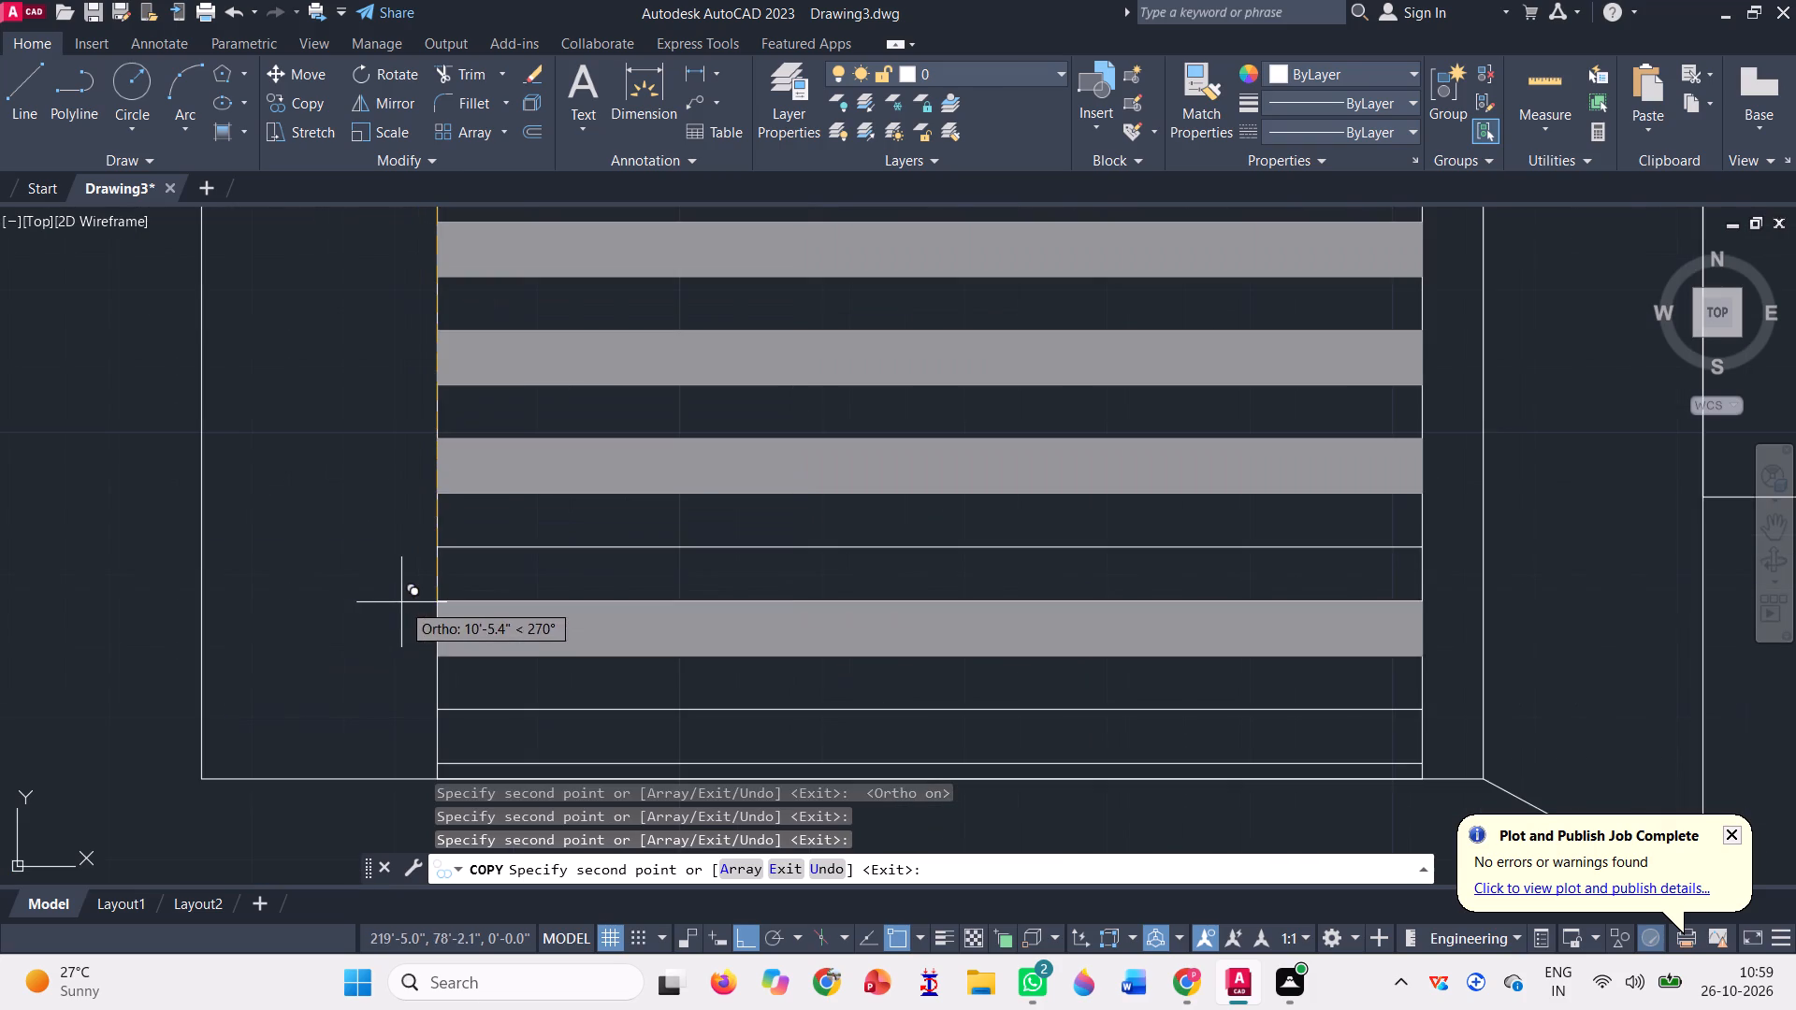
{"action": "left_click", "coordinate": [440, 545]}
{"action": "scroll", "coordinate": [405, 453], "scroll_direction": "down", "scroll_amount": 1}
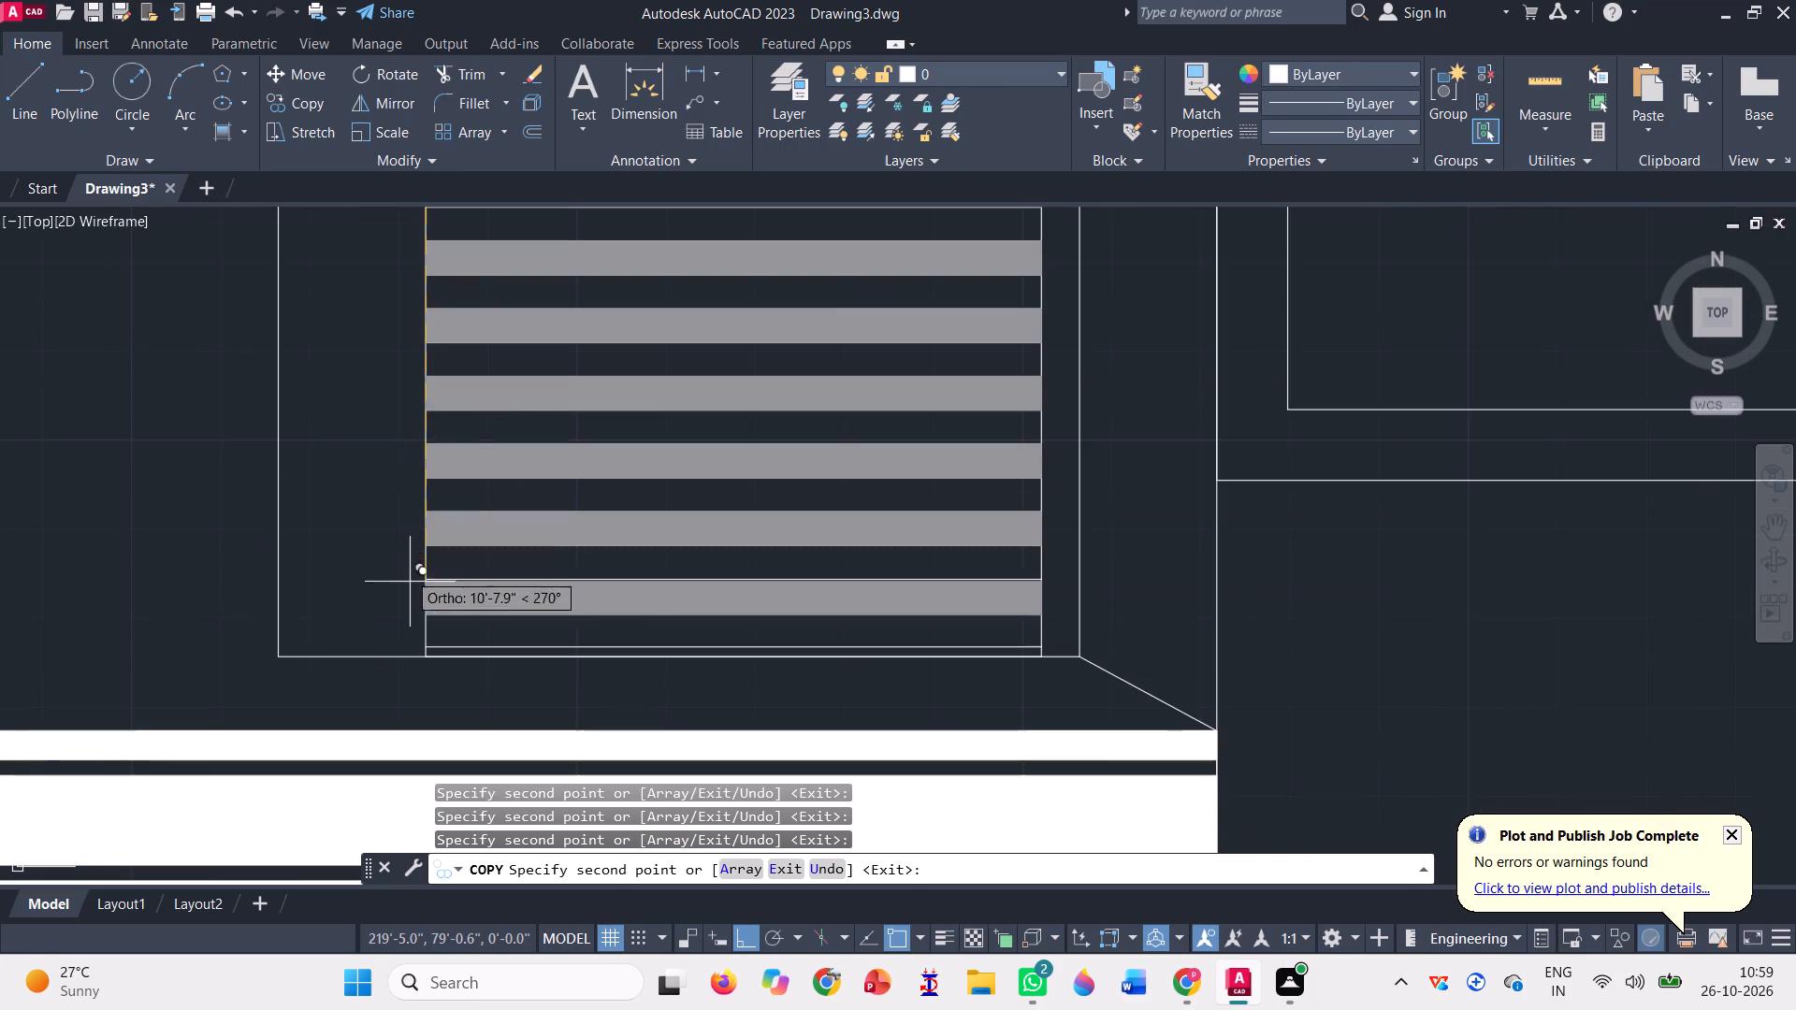
{"action": "left_click", "coordinate": [426, 577]}
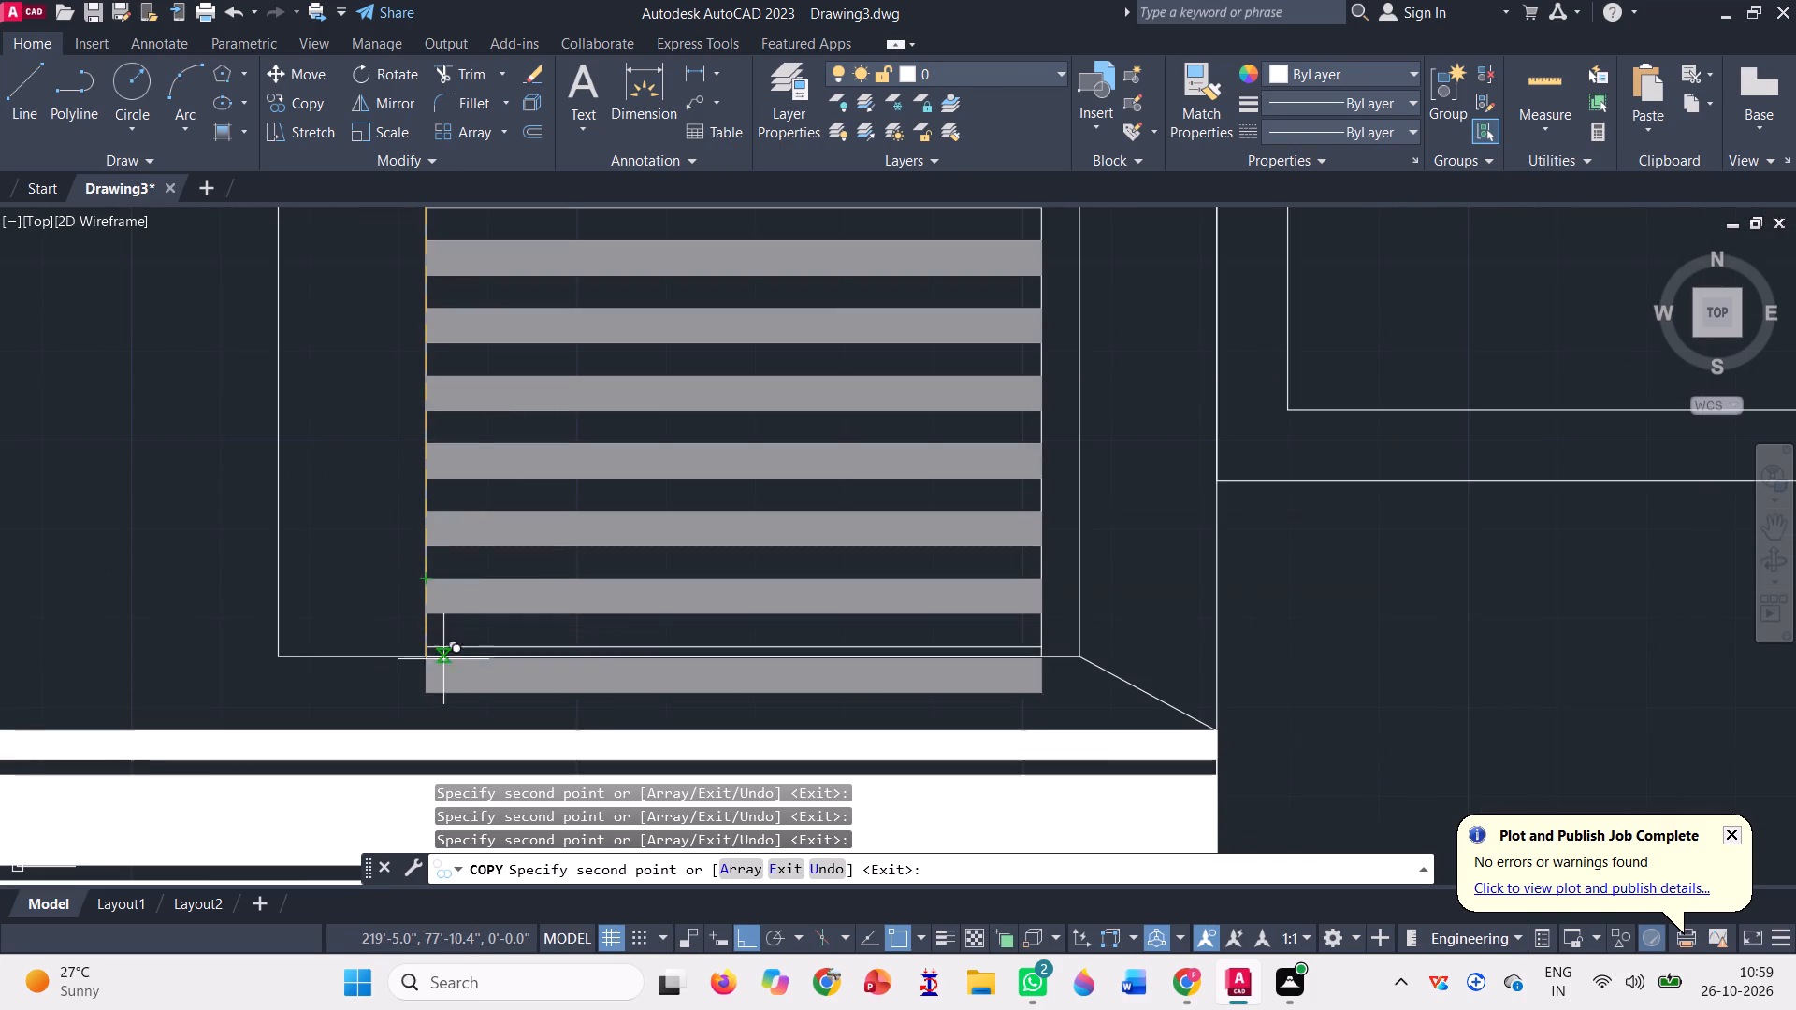
{"action": "scroll", "coordinate": [442, 660], "scroll_direction": "up", "scroll_amount": 4}
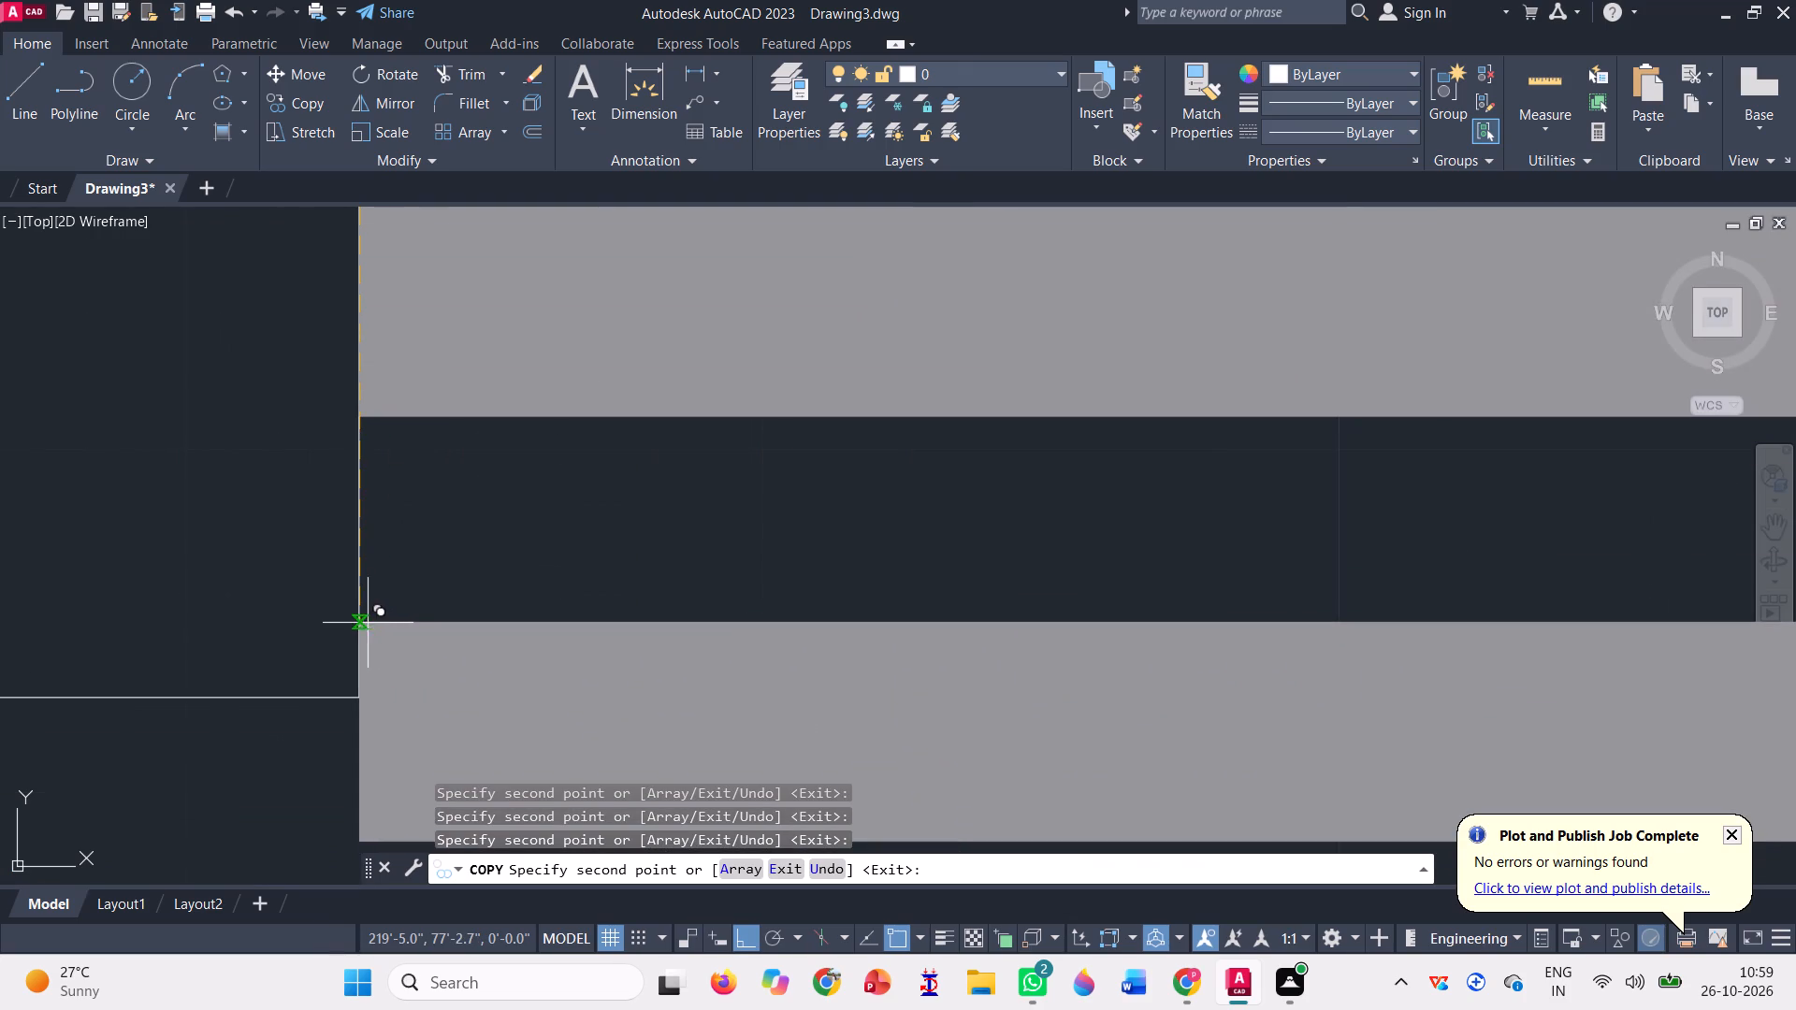
{"action": "key", "text": "Escape"}
Fill the narrow southernmost strip of the west layout's central stair with a Solid hatch in color 147,149,152.
{"action": "scroll", "coordinate": [382, 607], "scroll_direction": "down", "scroll_amount": 2}
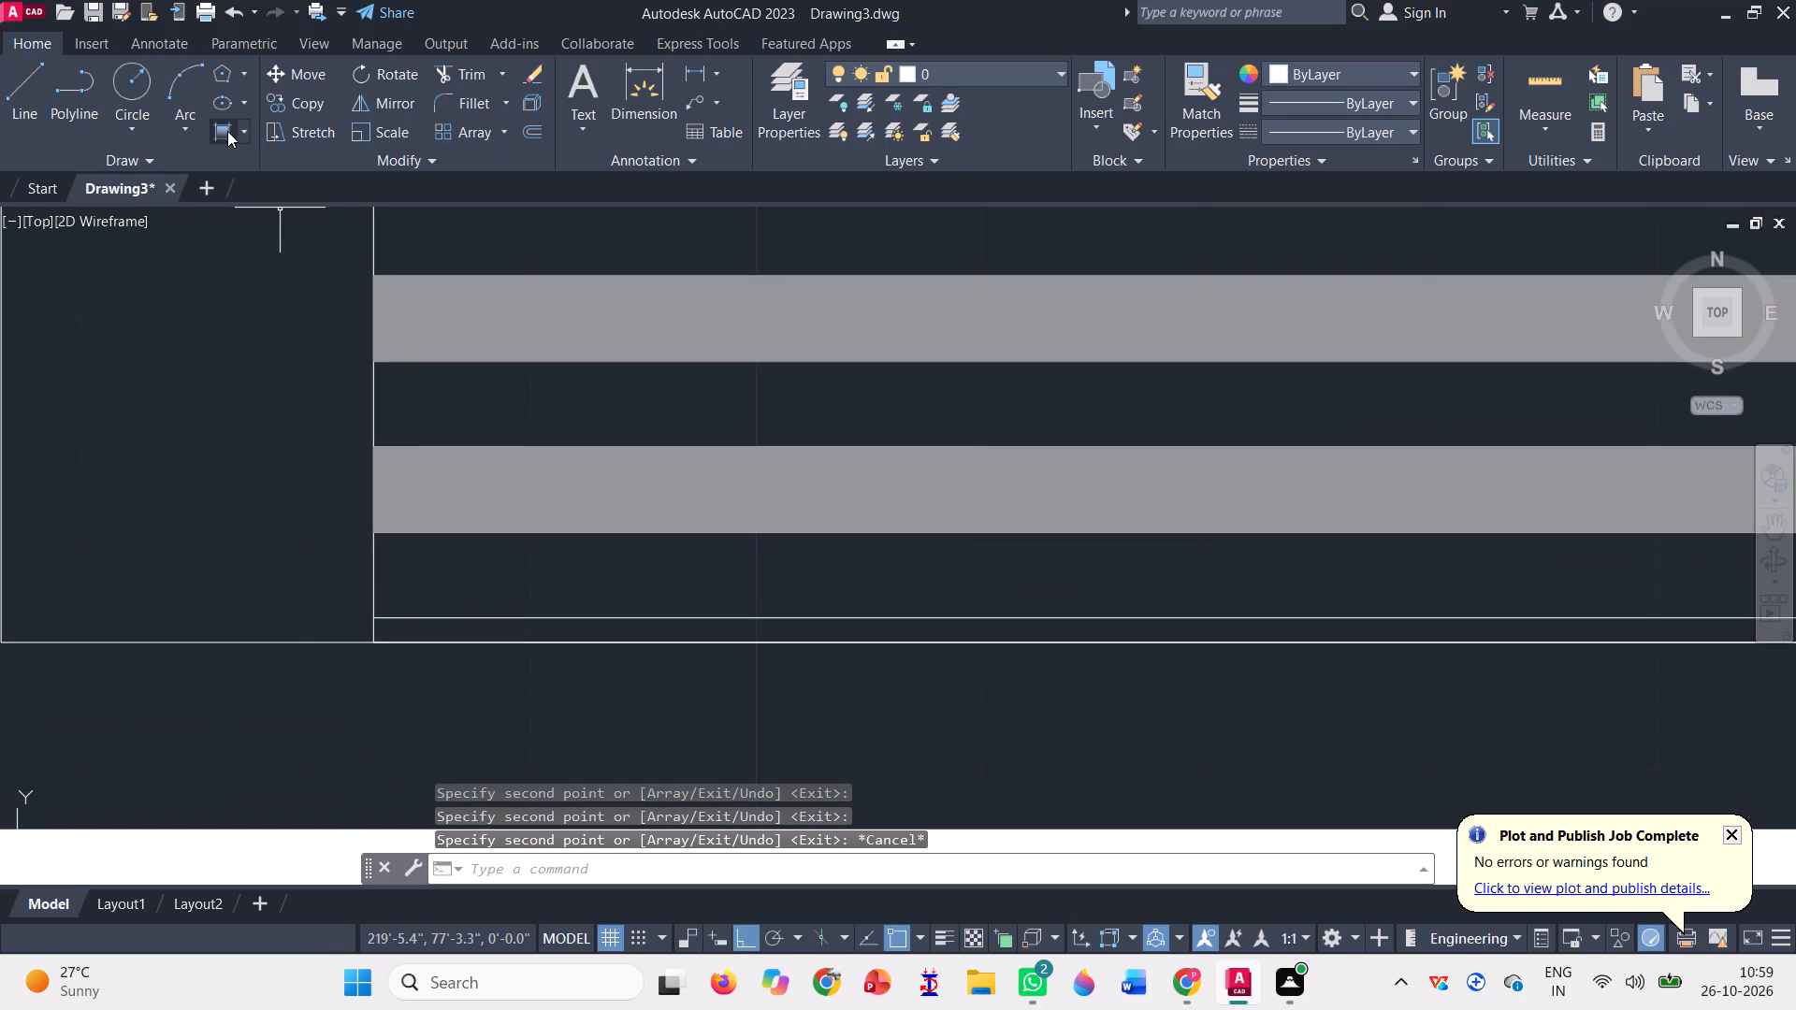
{"action": "left_click", "coordinate": [223, 131]}
{"action": "scroll", "coordinate": [227, 137], "scroll_direction": "up", "scroll_amount": 2}
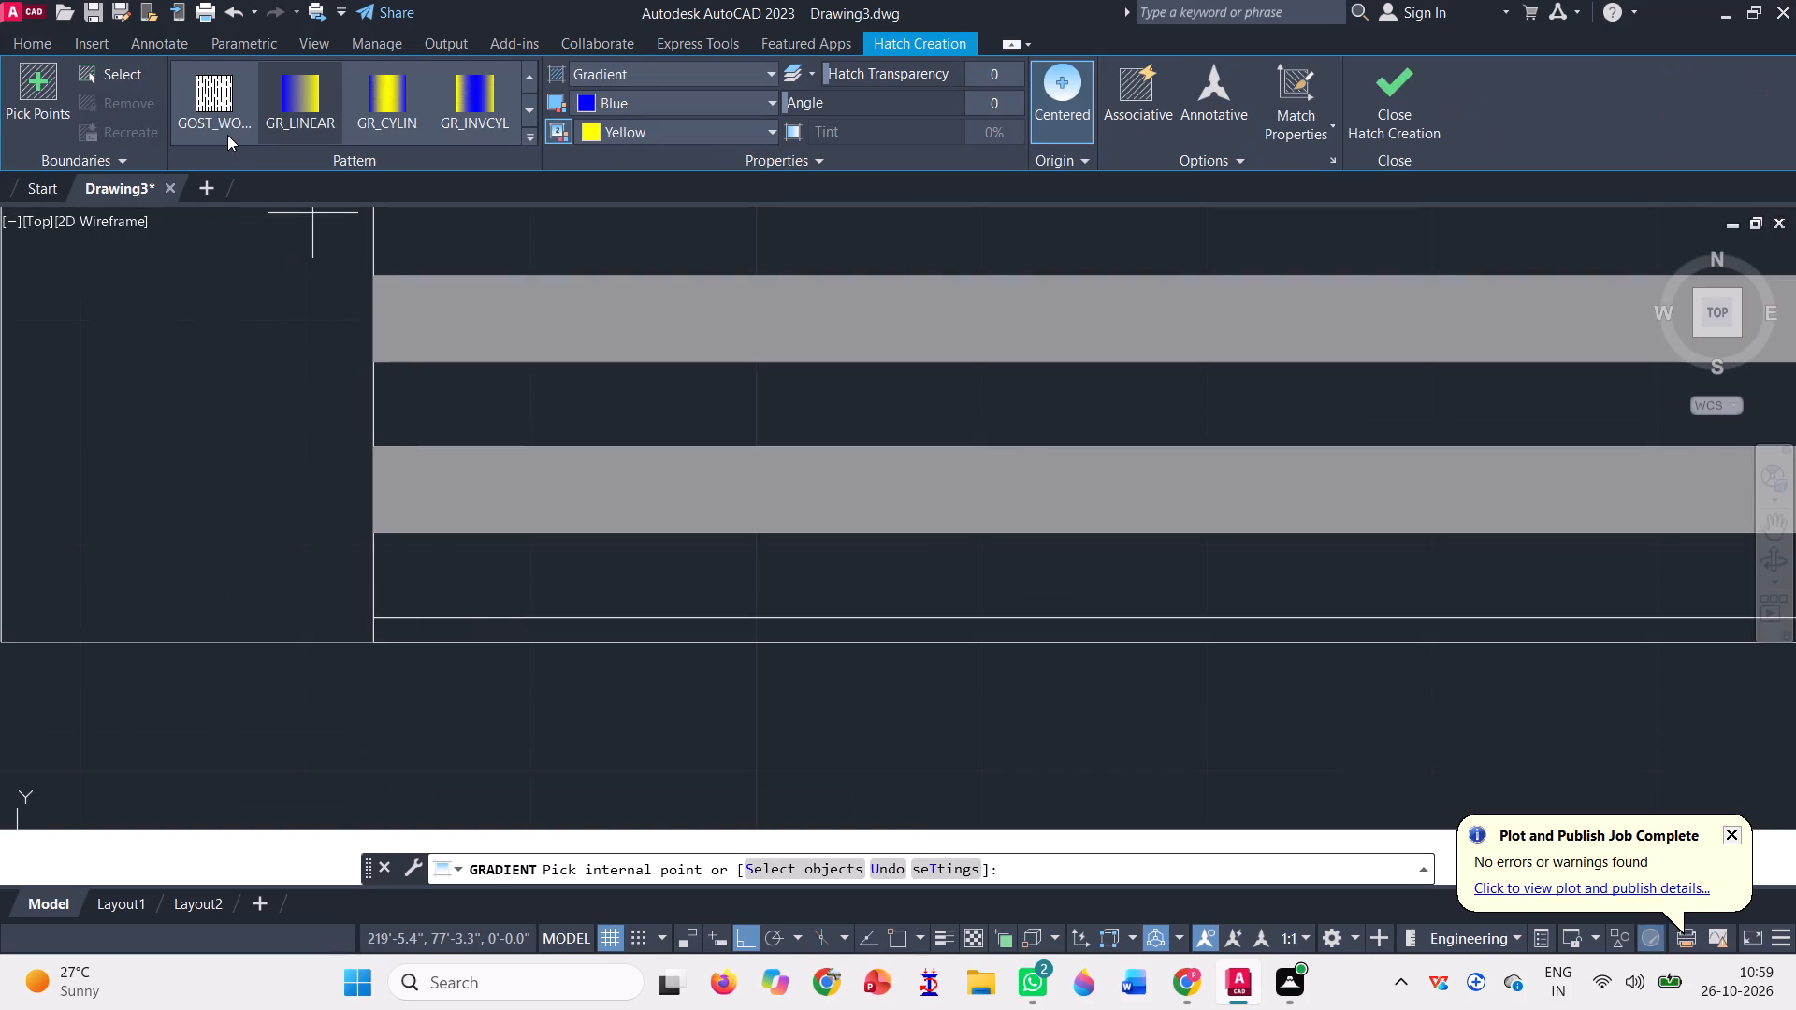
{"action": "scroll", "coordinate": [227, 135], "scroll_direction": "up", "scroll_amount": 14}
{"action": "left_click", "coordinate": [215, 122]}
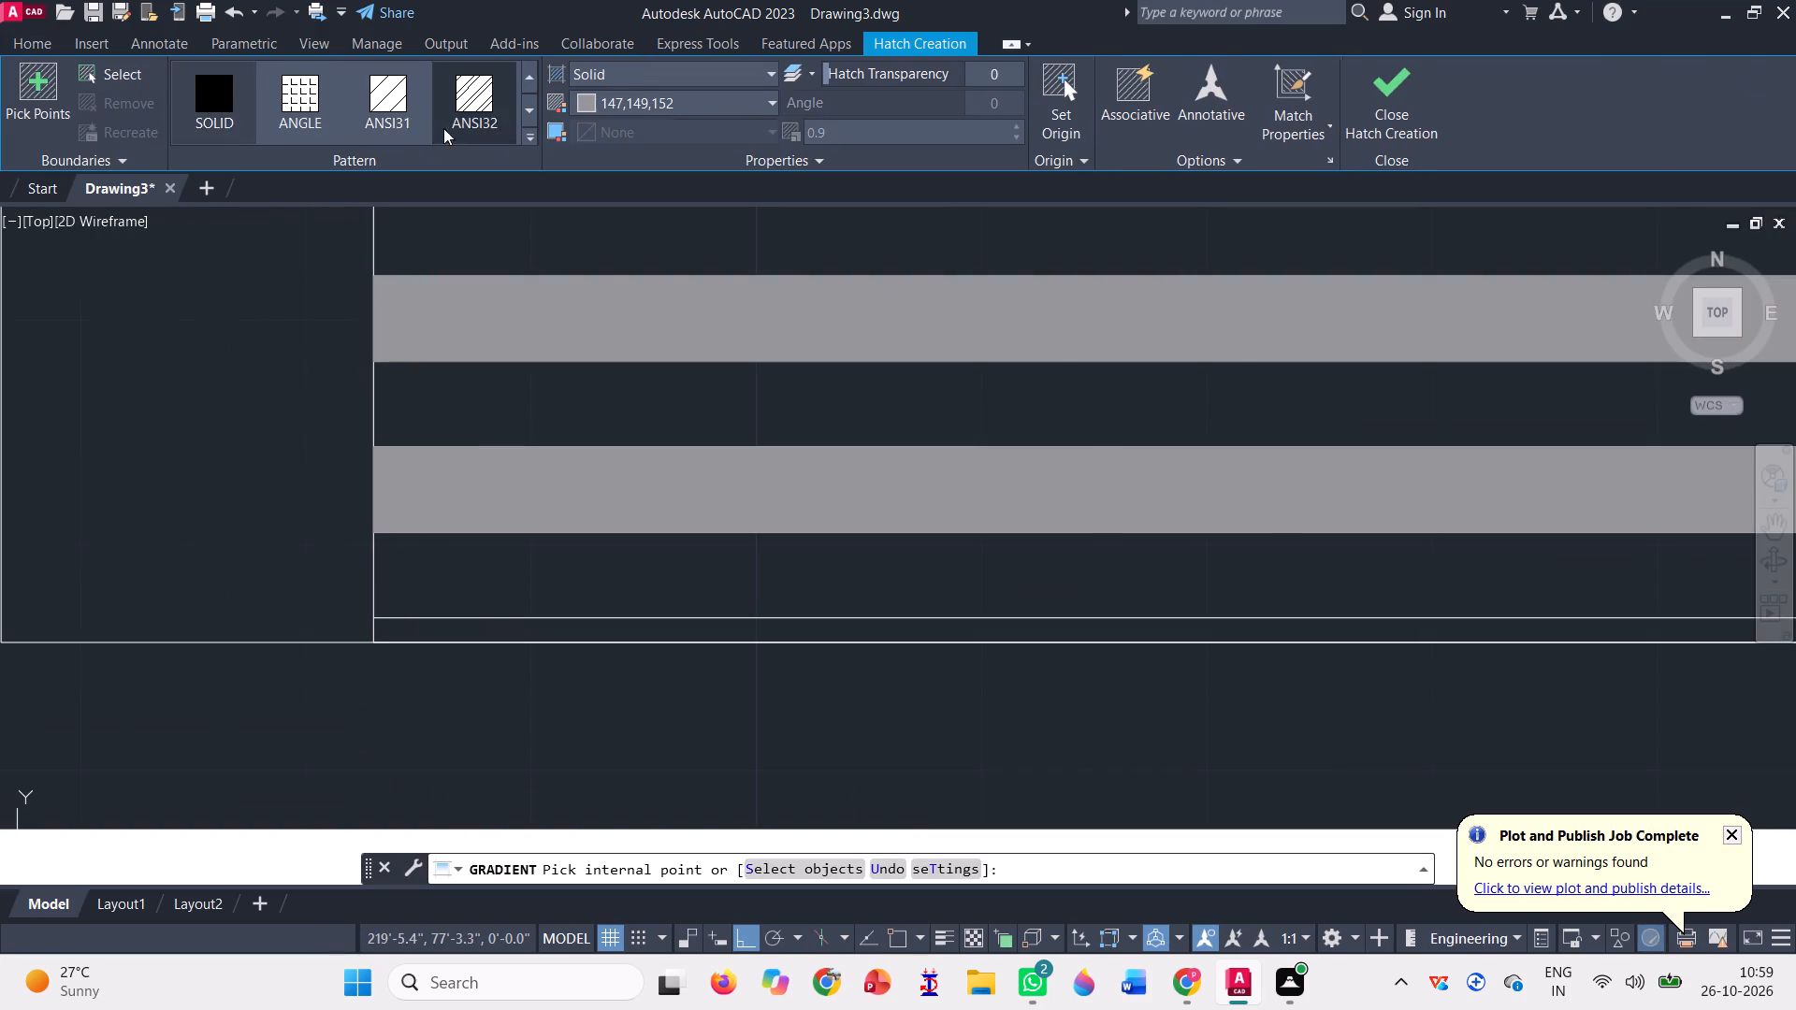
{"action": "scroll", "coordinate": [512, 644], "scroll_direction": "up", "scroll_amount": 3}
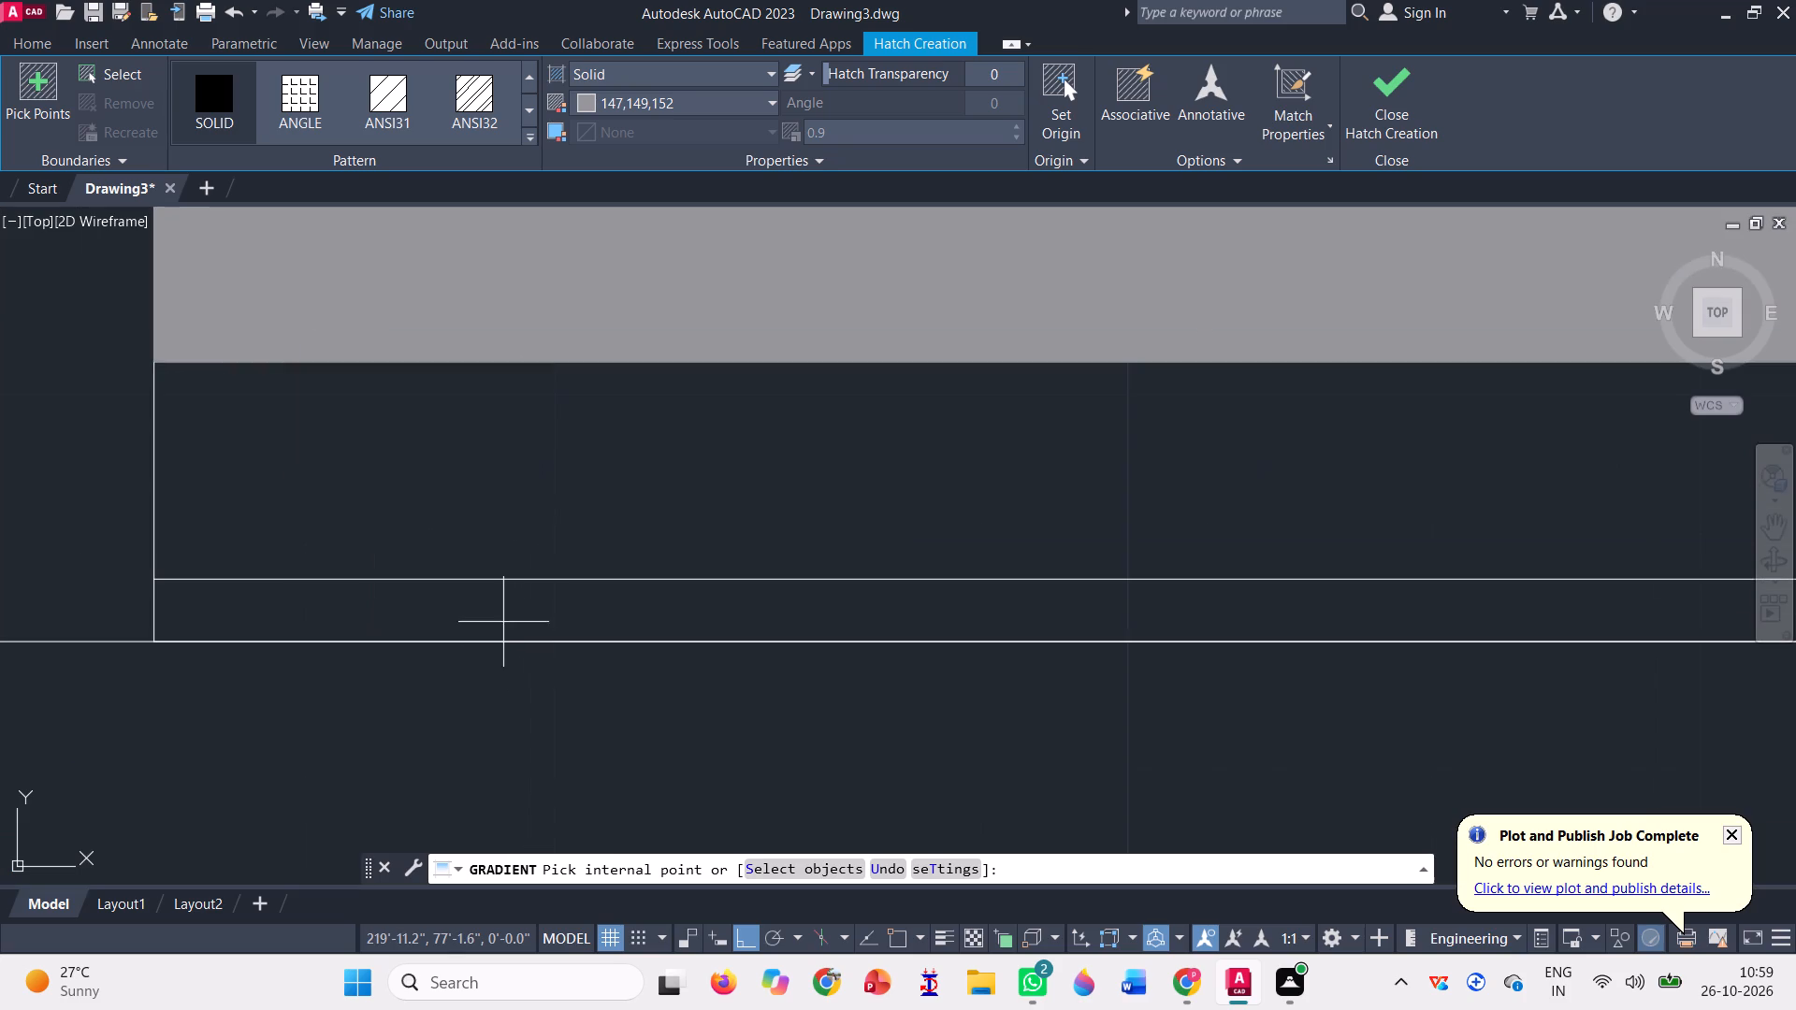
{"action": "left_click", "coordinate": [490, 610]}
{"action": "scroll", "coordinate": [433, 641], "scroll_direction": "down", "scroll_amount": 9}
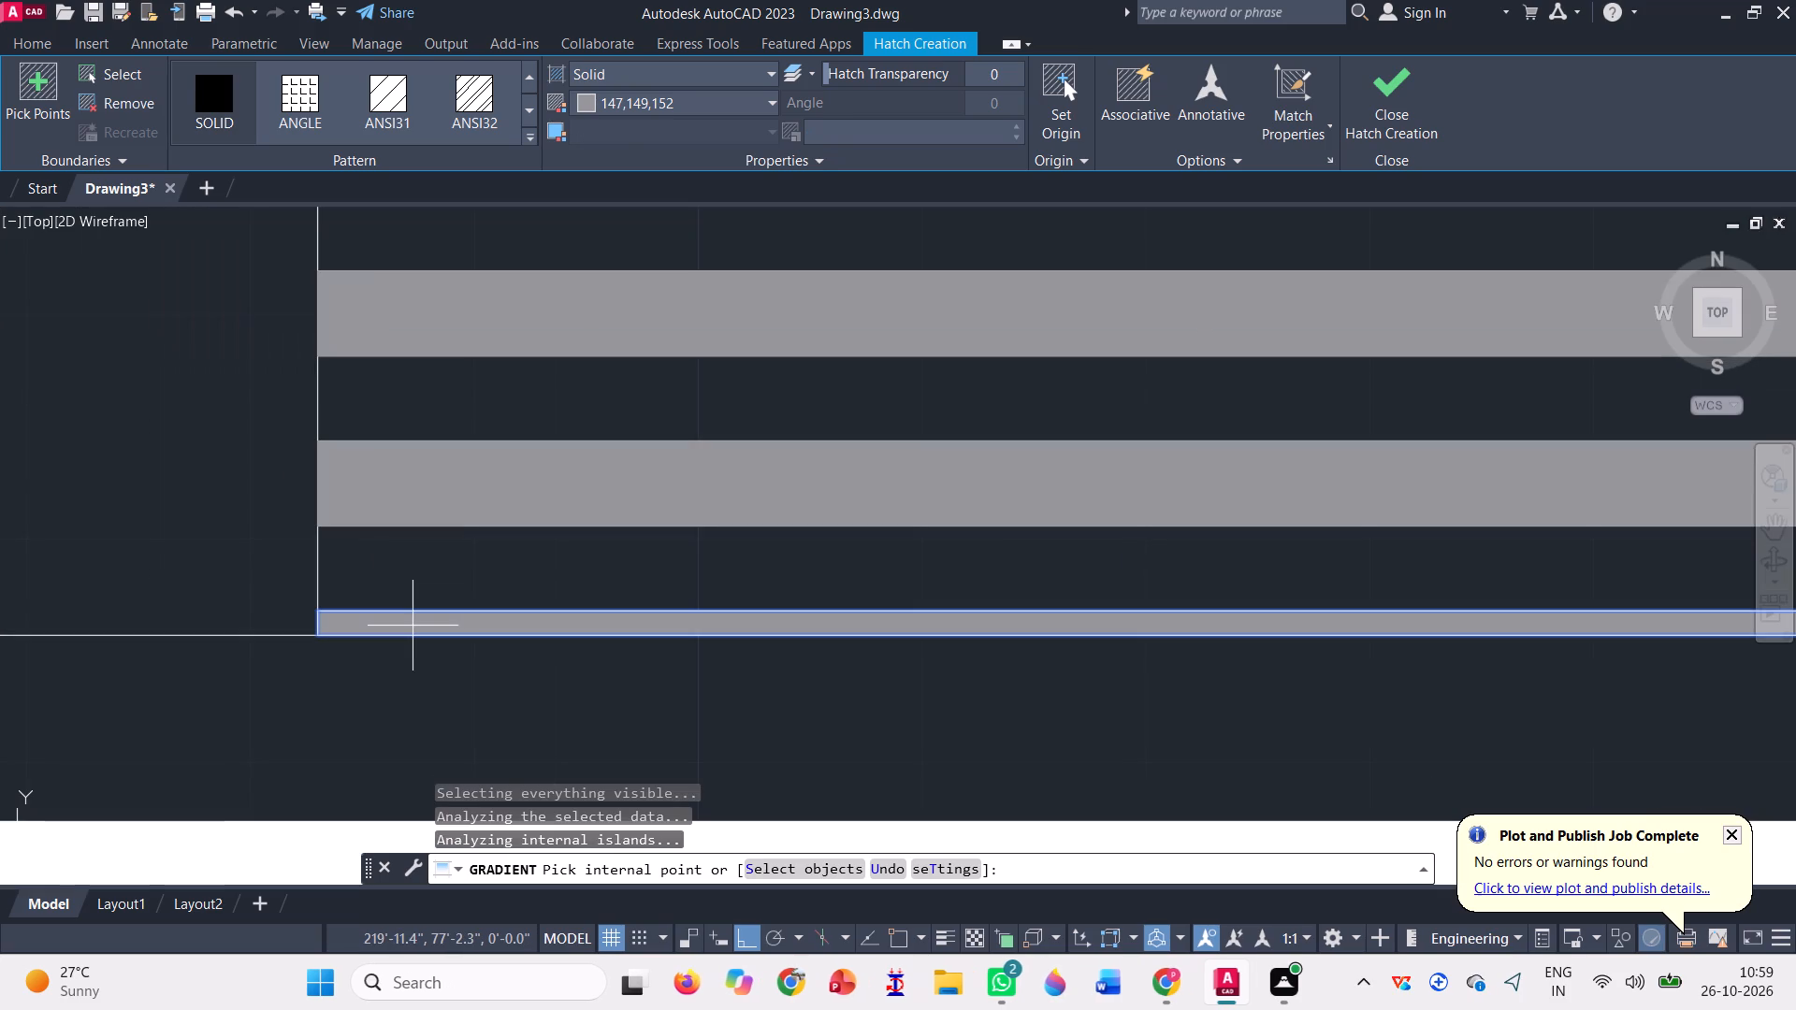
{"action": "scroll", "coordinate": [413, 626], "scroll_direction": "down", "scroll_amount": 11}
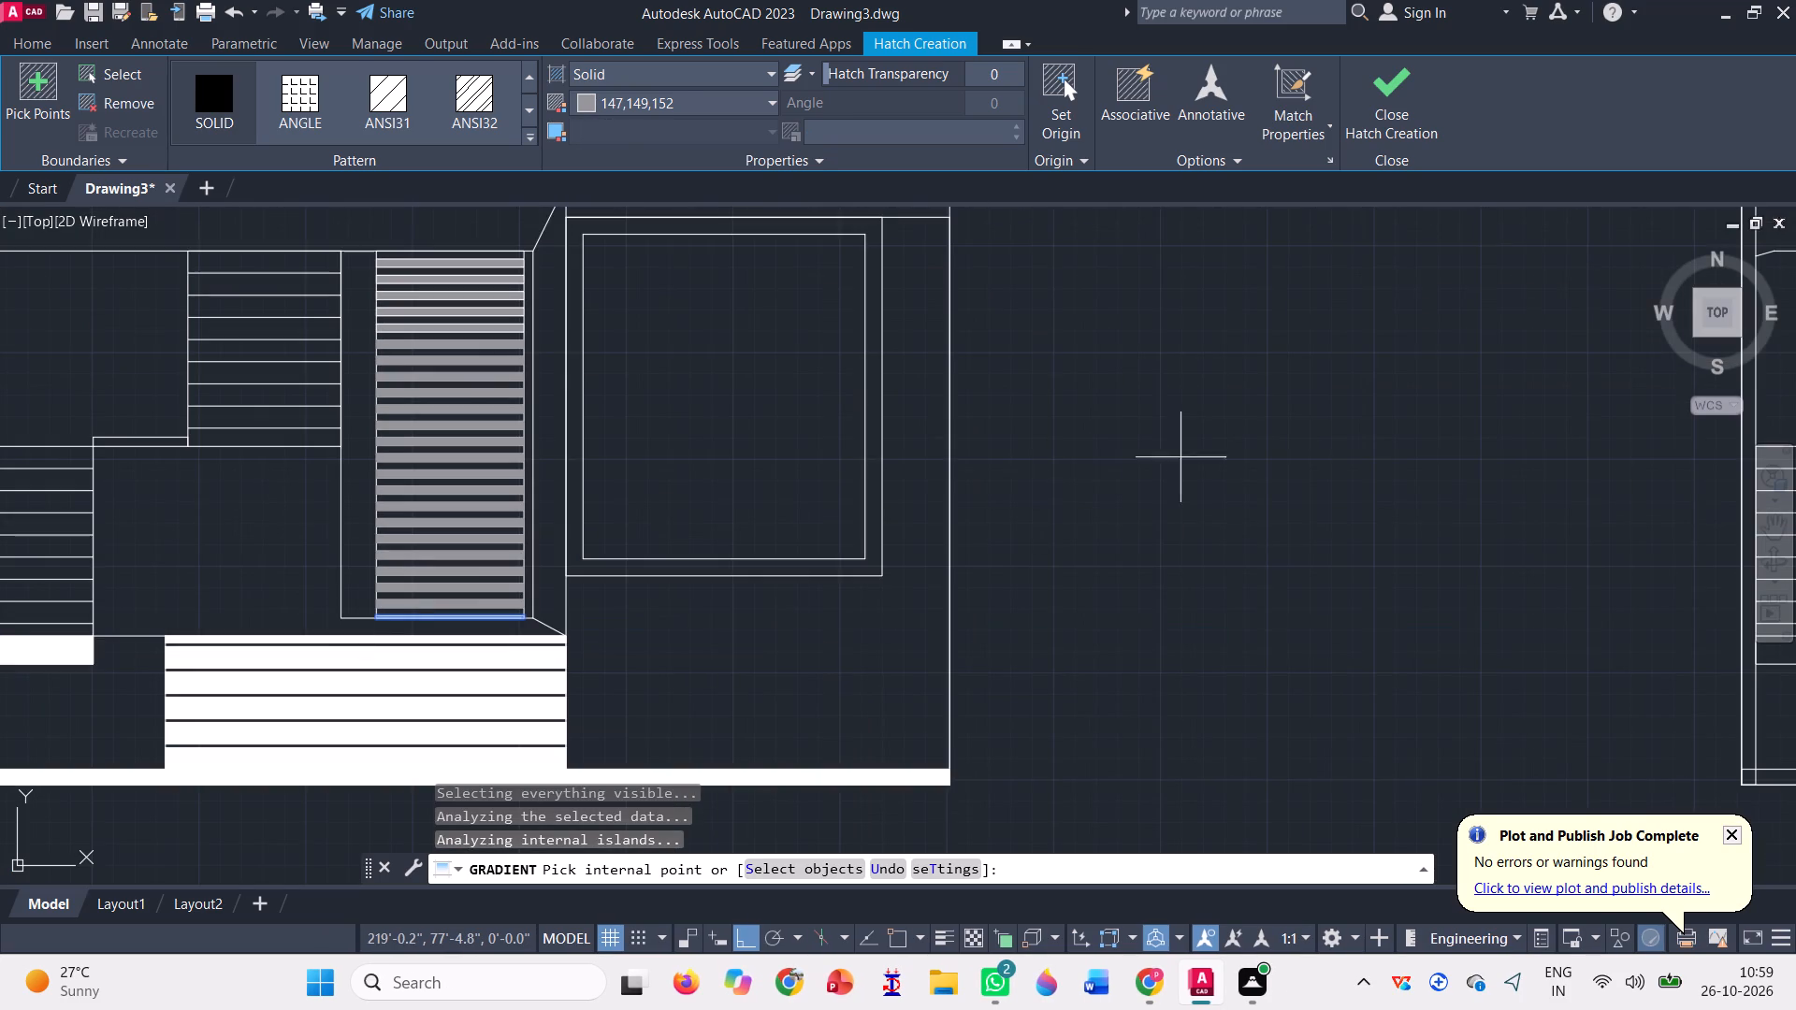
{"action": "left_click", "coordinate": [1431, 78]}
Examine the grey strips of the central stair and the overall state of the west layout.
{"action": "scroll", "coordinate": [777, 663], "scroll_direction": "down", "scroll_amount": 1}
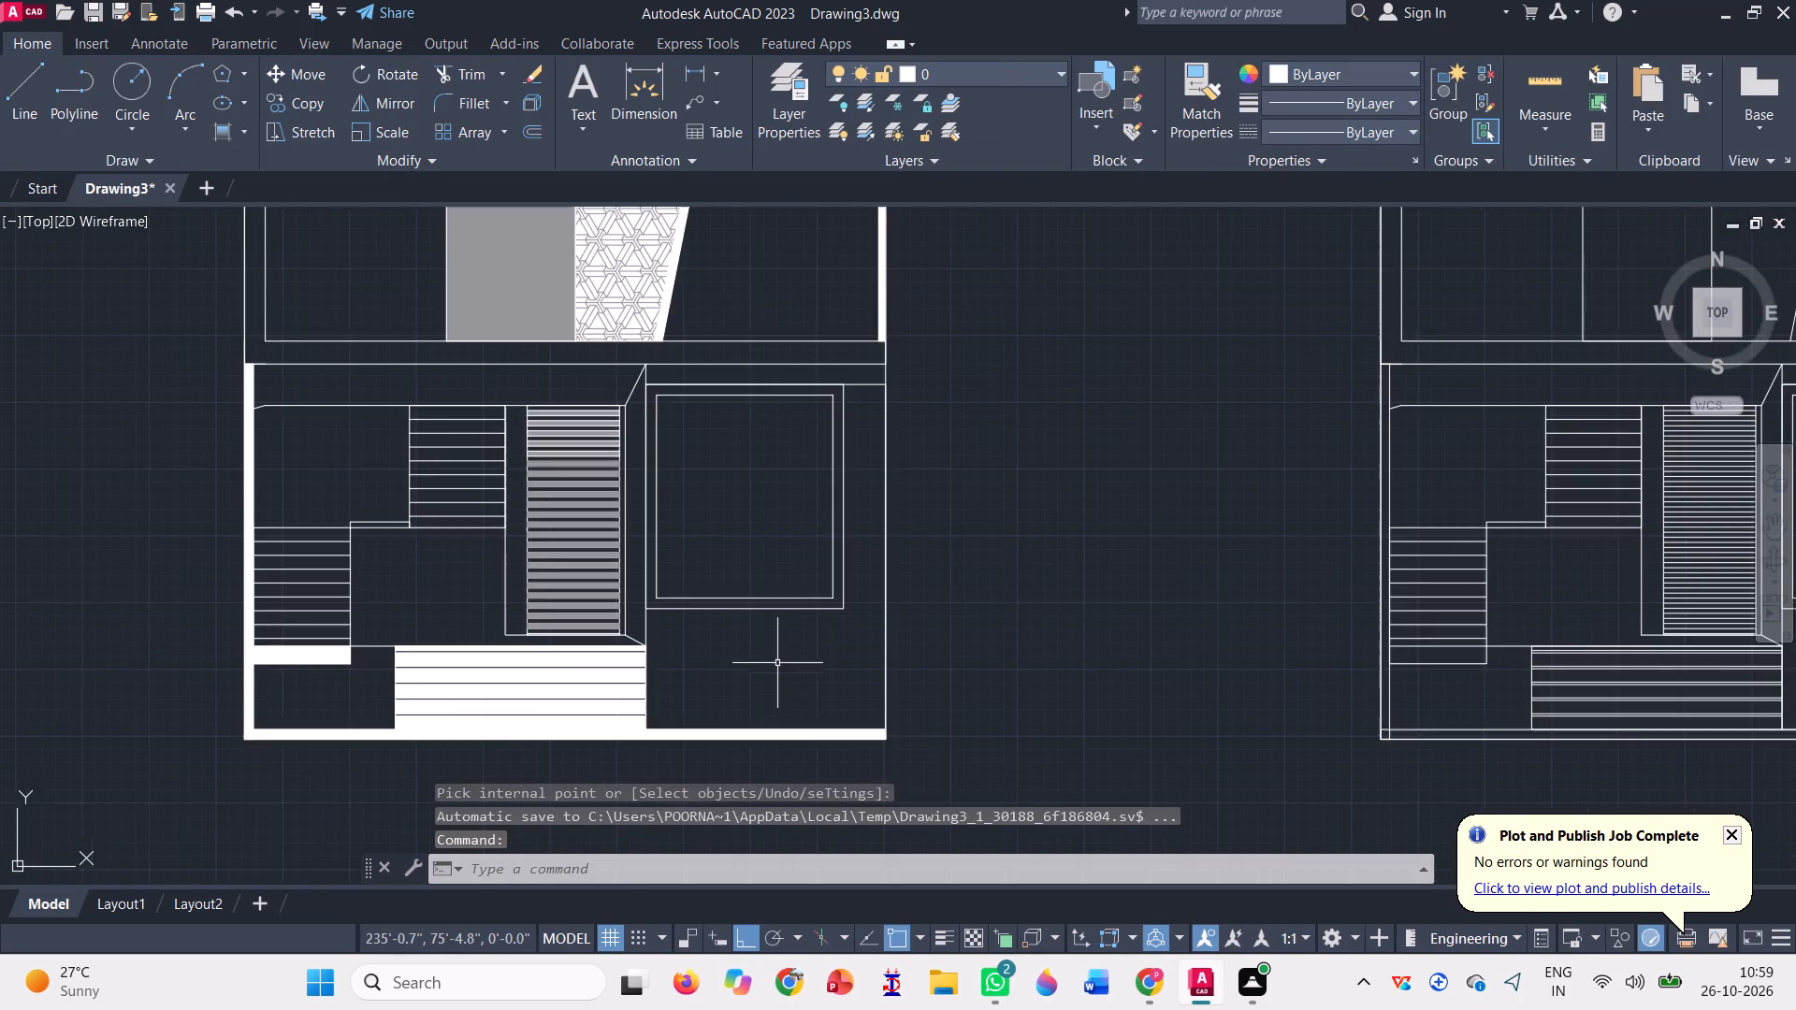
{"action": "scroll", "coordinate": [777, 663], "scroll_direction": "down", "scroll_amount": 2}
{"action": "scroll", "coordinate": [748, 563], "scroll_direction": "up", "scroll_amount": 4}
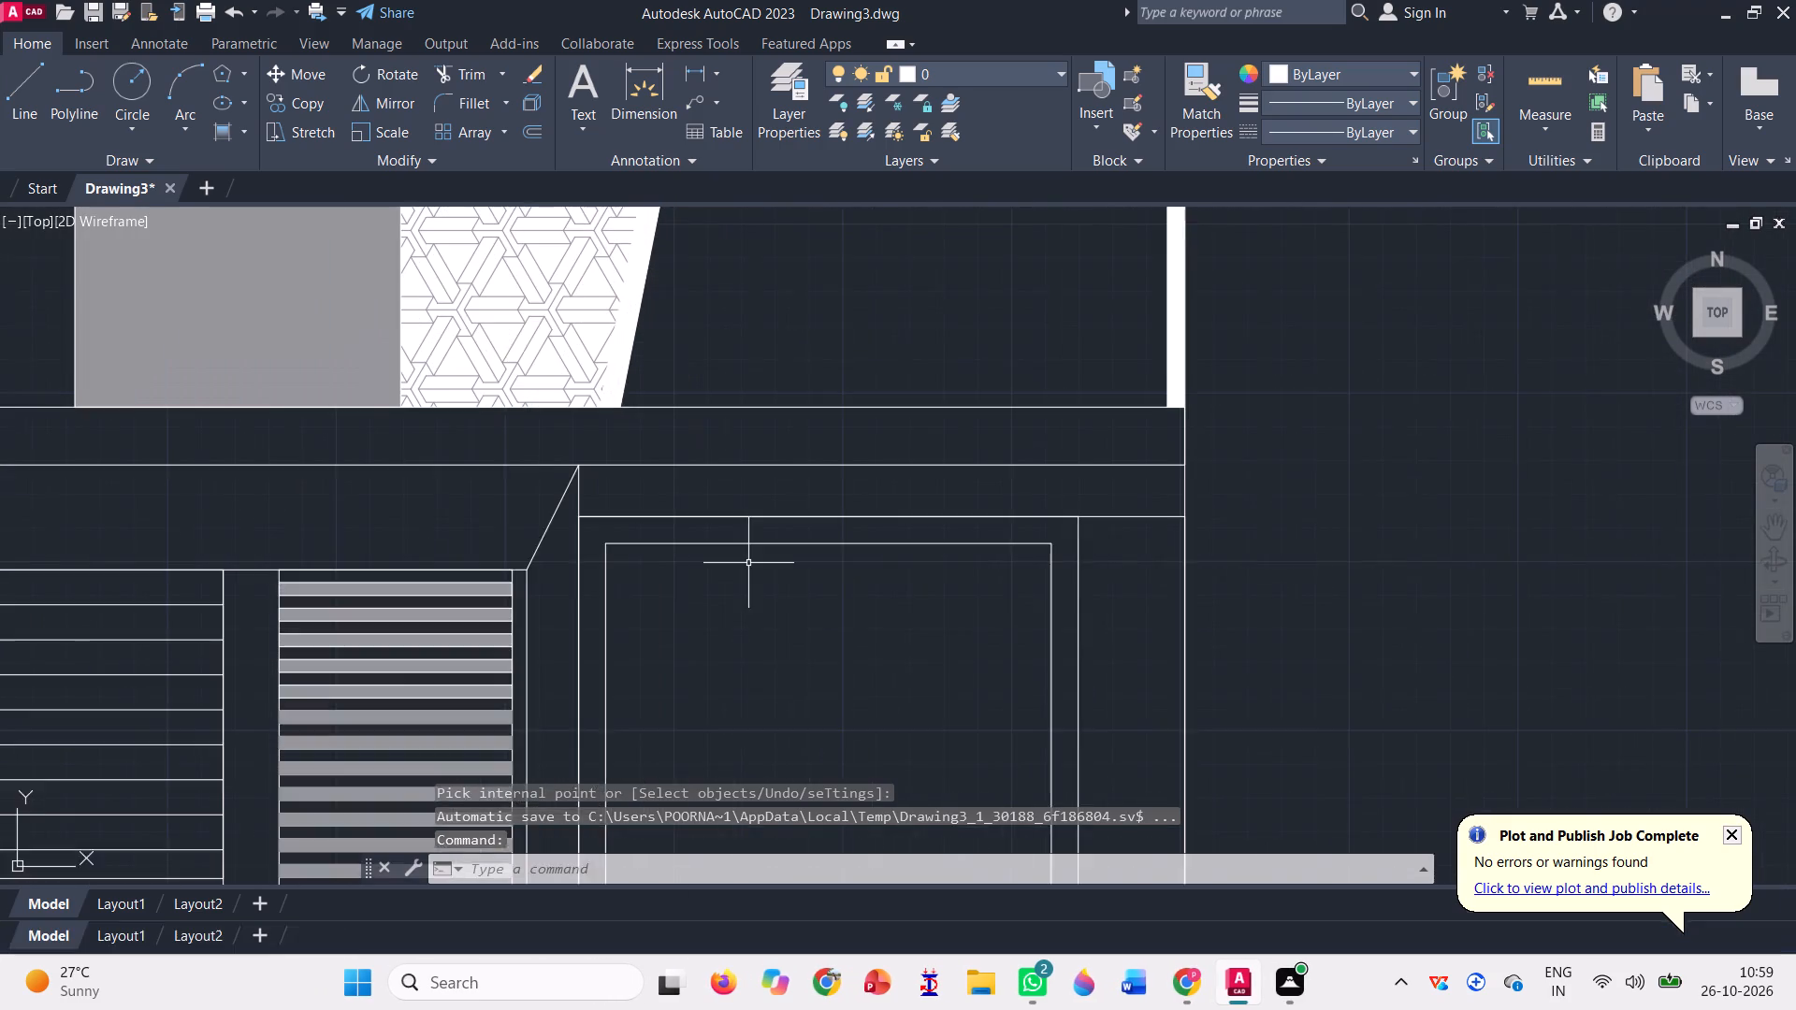
{"action": "scroll", "coordinate": [592, 583], "scroll_direction": "down", "scroll_amount": 2}
{"action": "scroll", "coordinate": [473, 616], "scroll_direction": "up", "scroll_amount": 3}
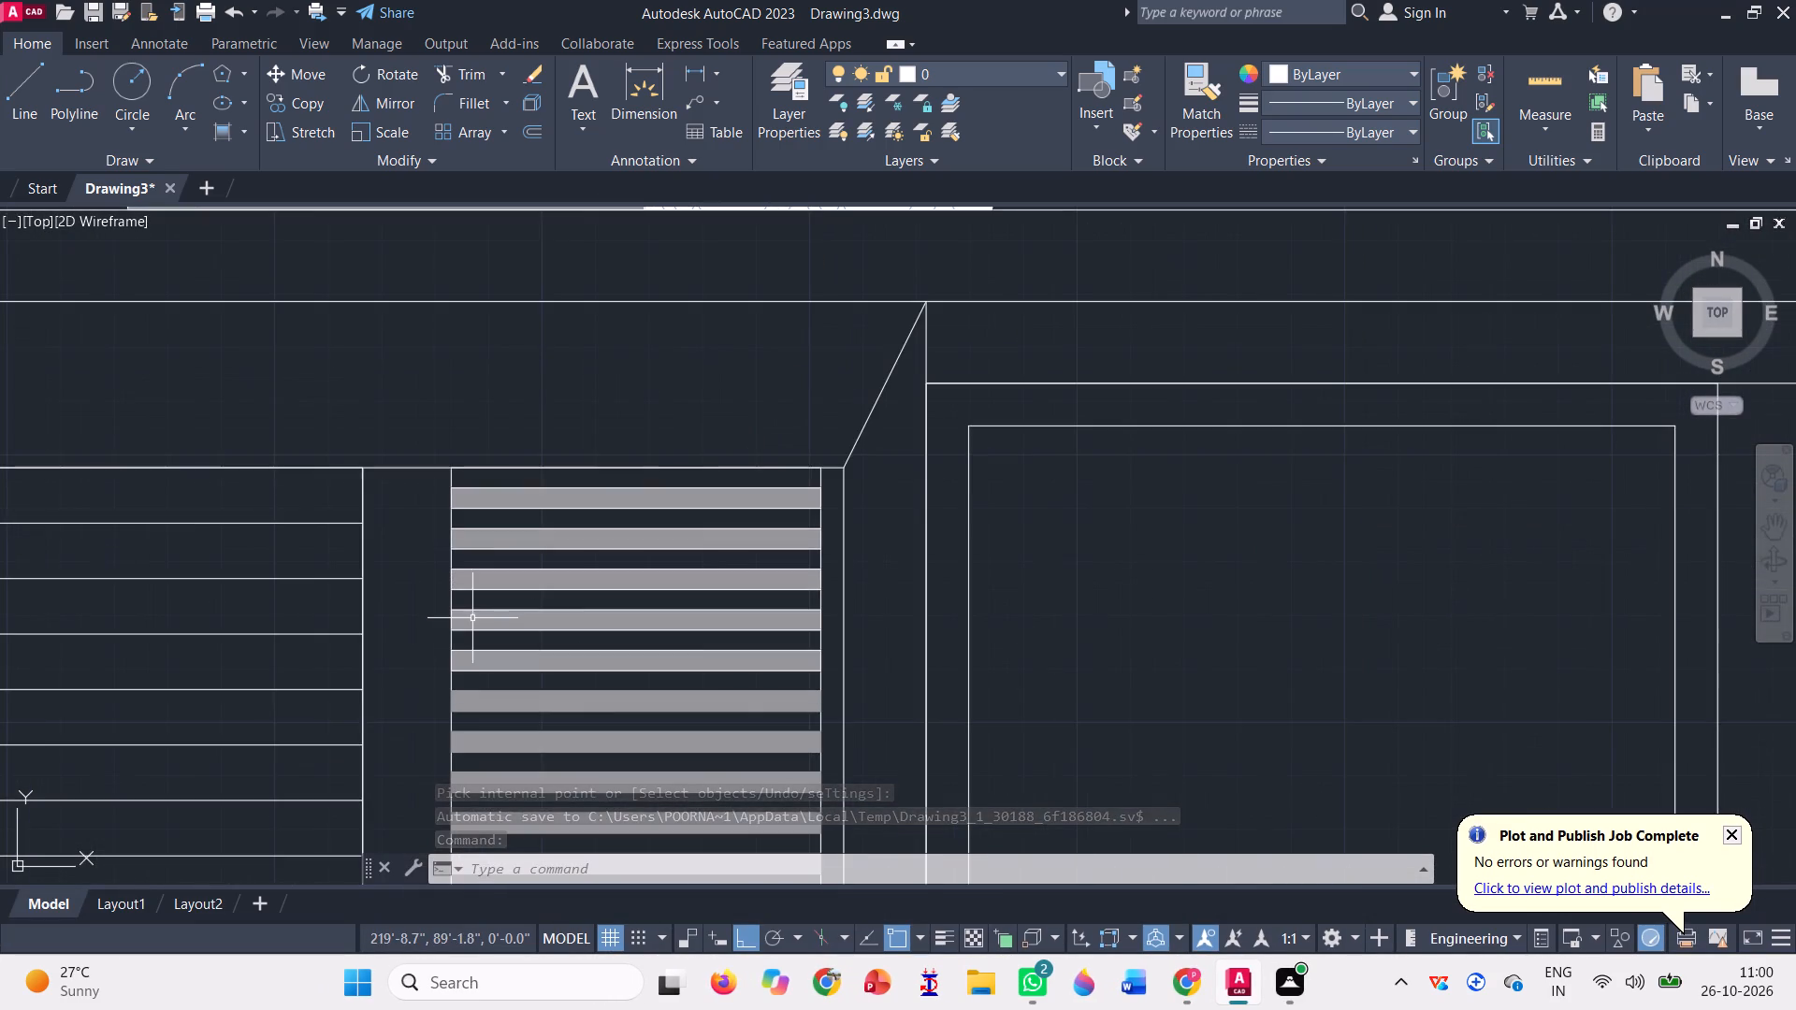
{"action": "scroll", "coordinate": [558, 654], "scroll_direction": "up", "scroll_amount": 4}
{"action": "scroll", "coordinate": [539, 565], "scroll_direction": "down", "scroll_amount": 8}
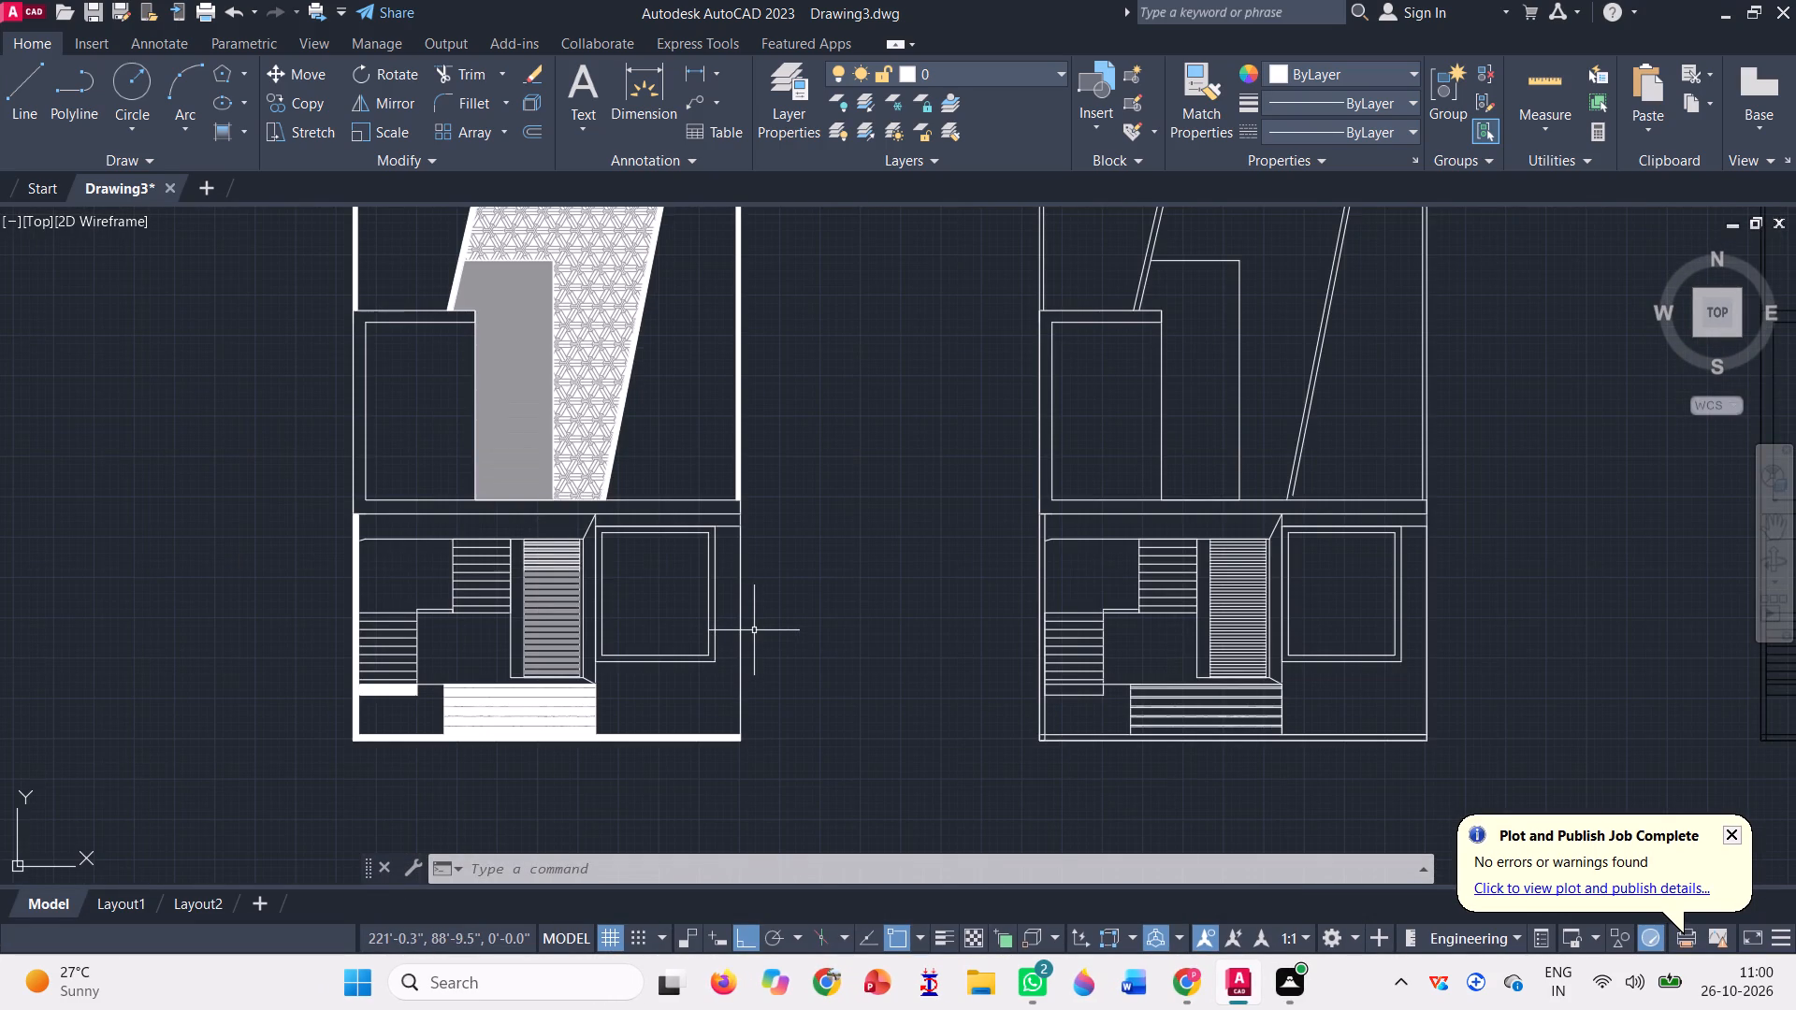
{"action": "scroll", "coordinate": [578, 613], "scroll_direction": "down", "scroll_amount": 1}
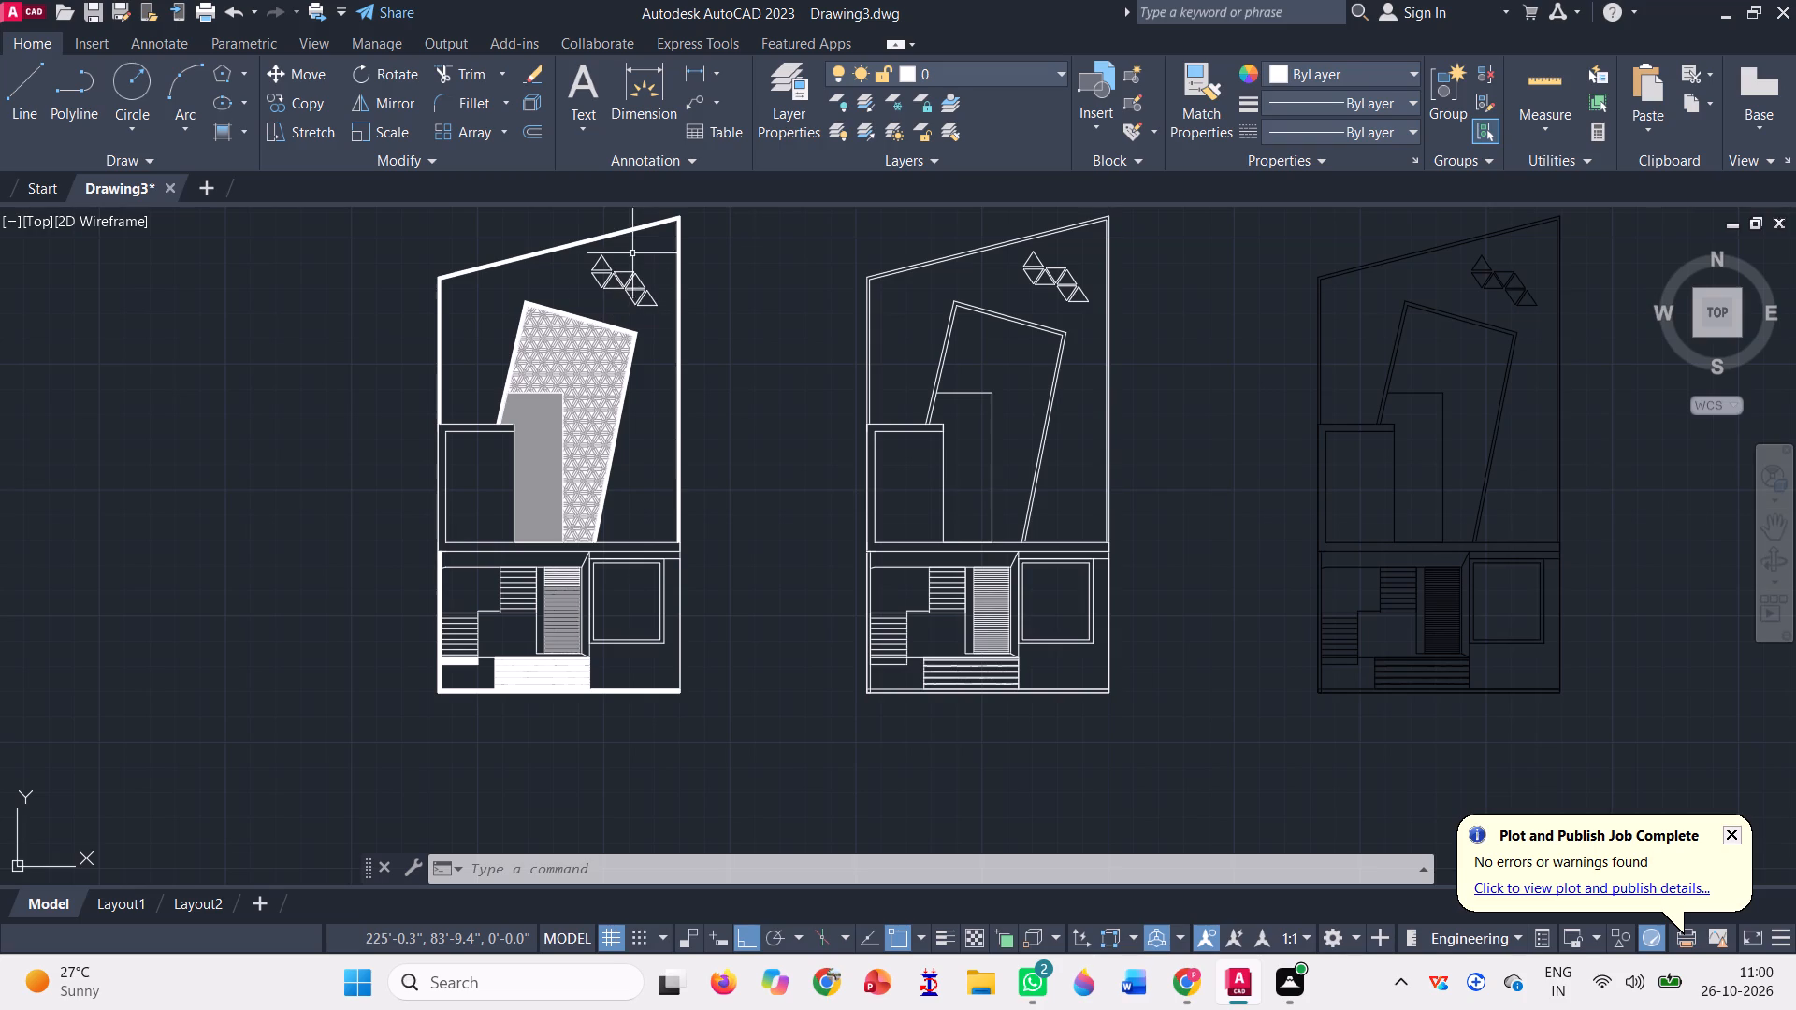
Fill the west layout's large northern area around the sloping inner walls and triangles with a Solid hatch in color DIC 309.
{"action": "left_click", "coordinate": [227, 122]}
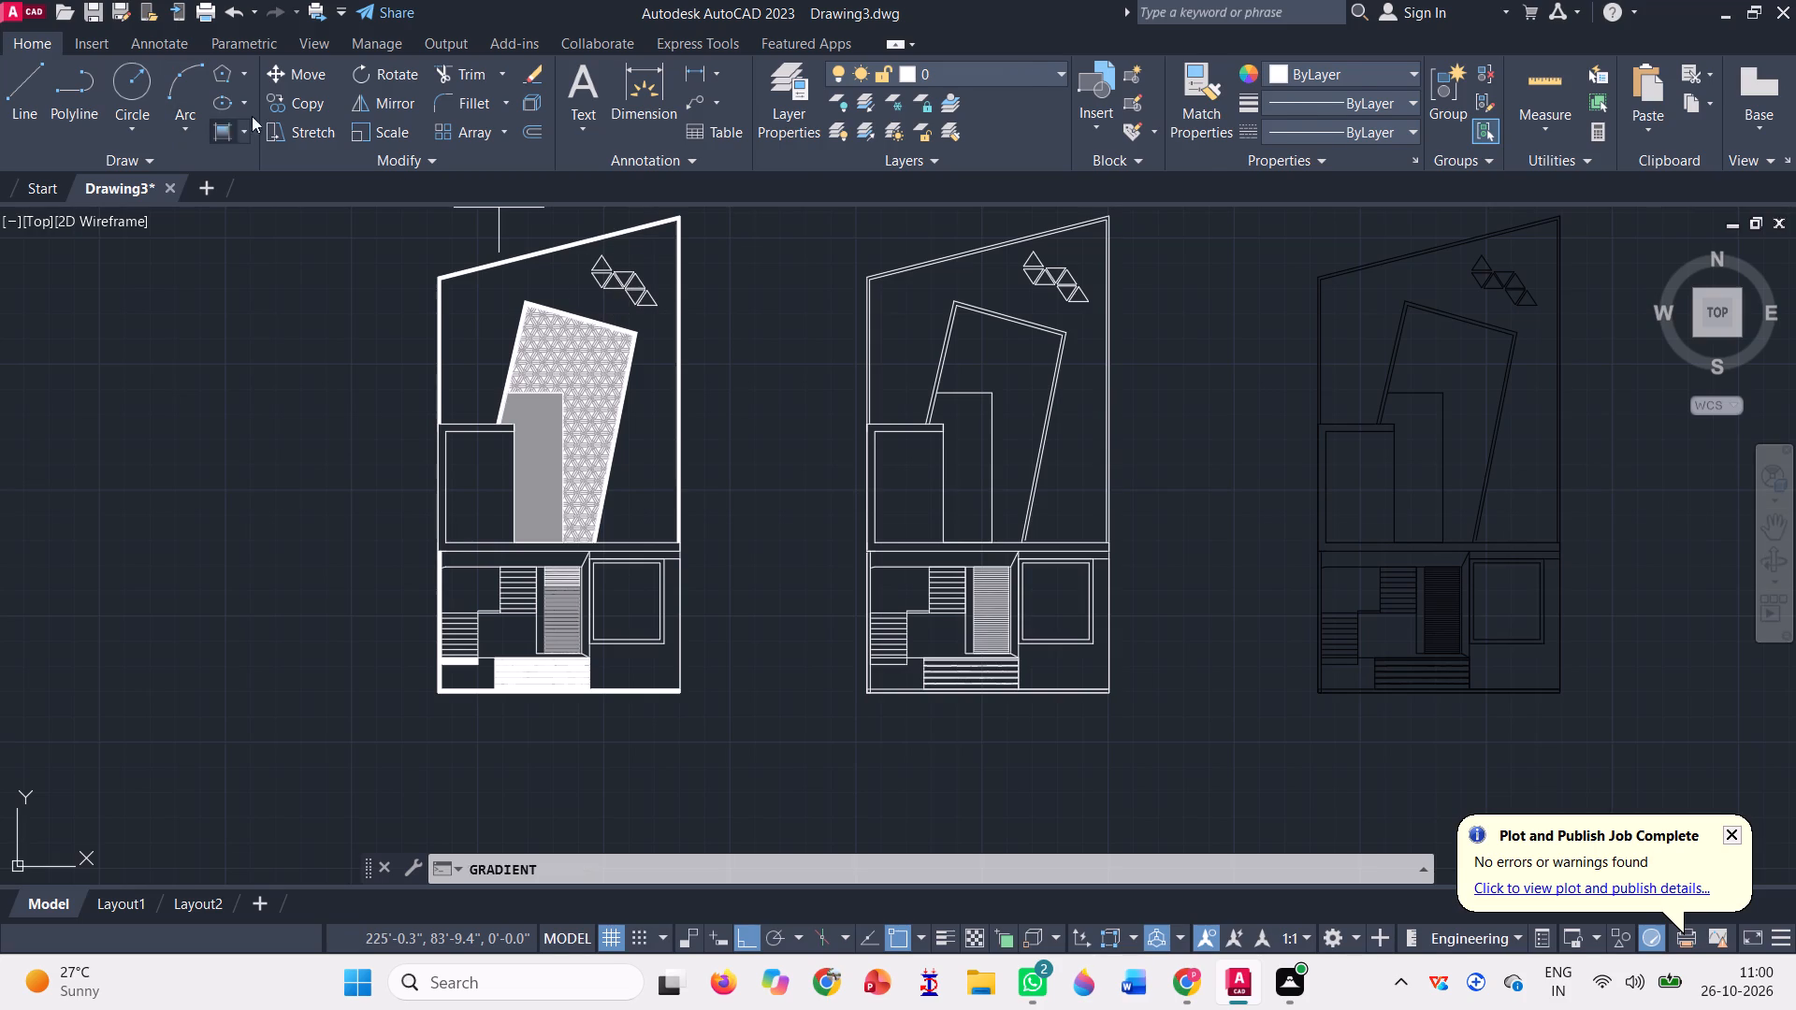
{"action": "scroll", "coordinate": [377, 74], "scroll_direction": "up", "scroll_amount": 12}
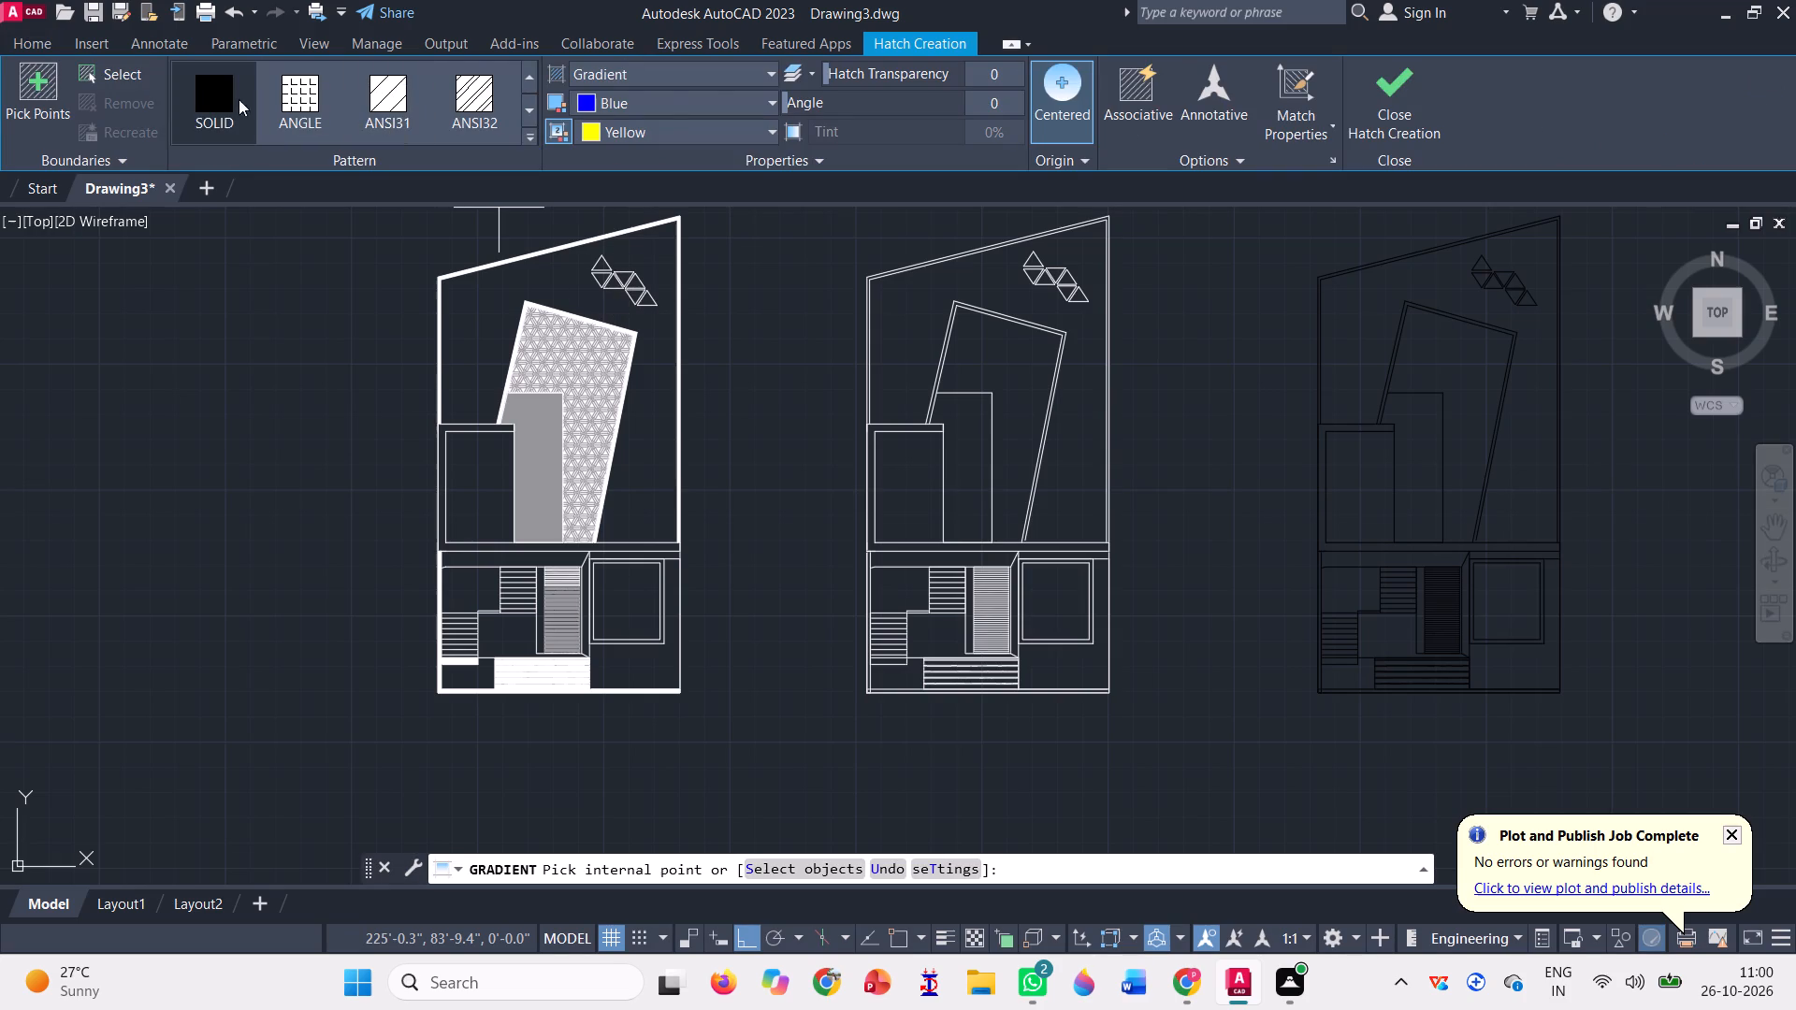
{"action": "left_click", "coordinate": [224, 87]}
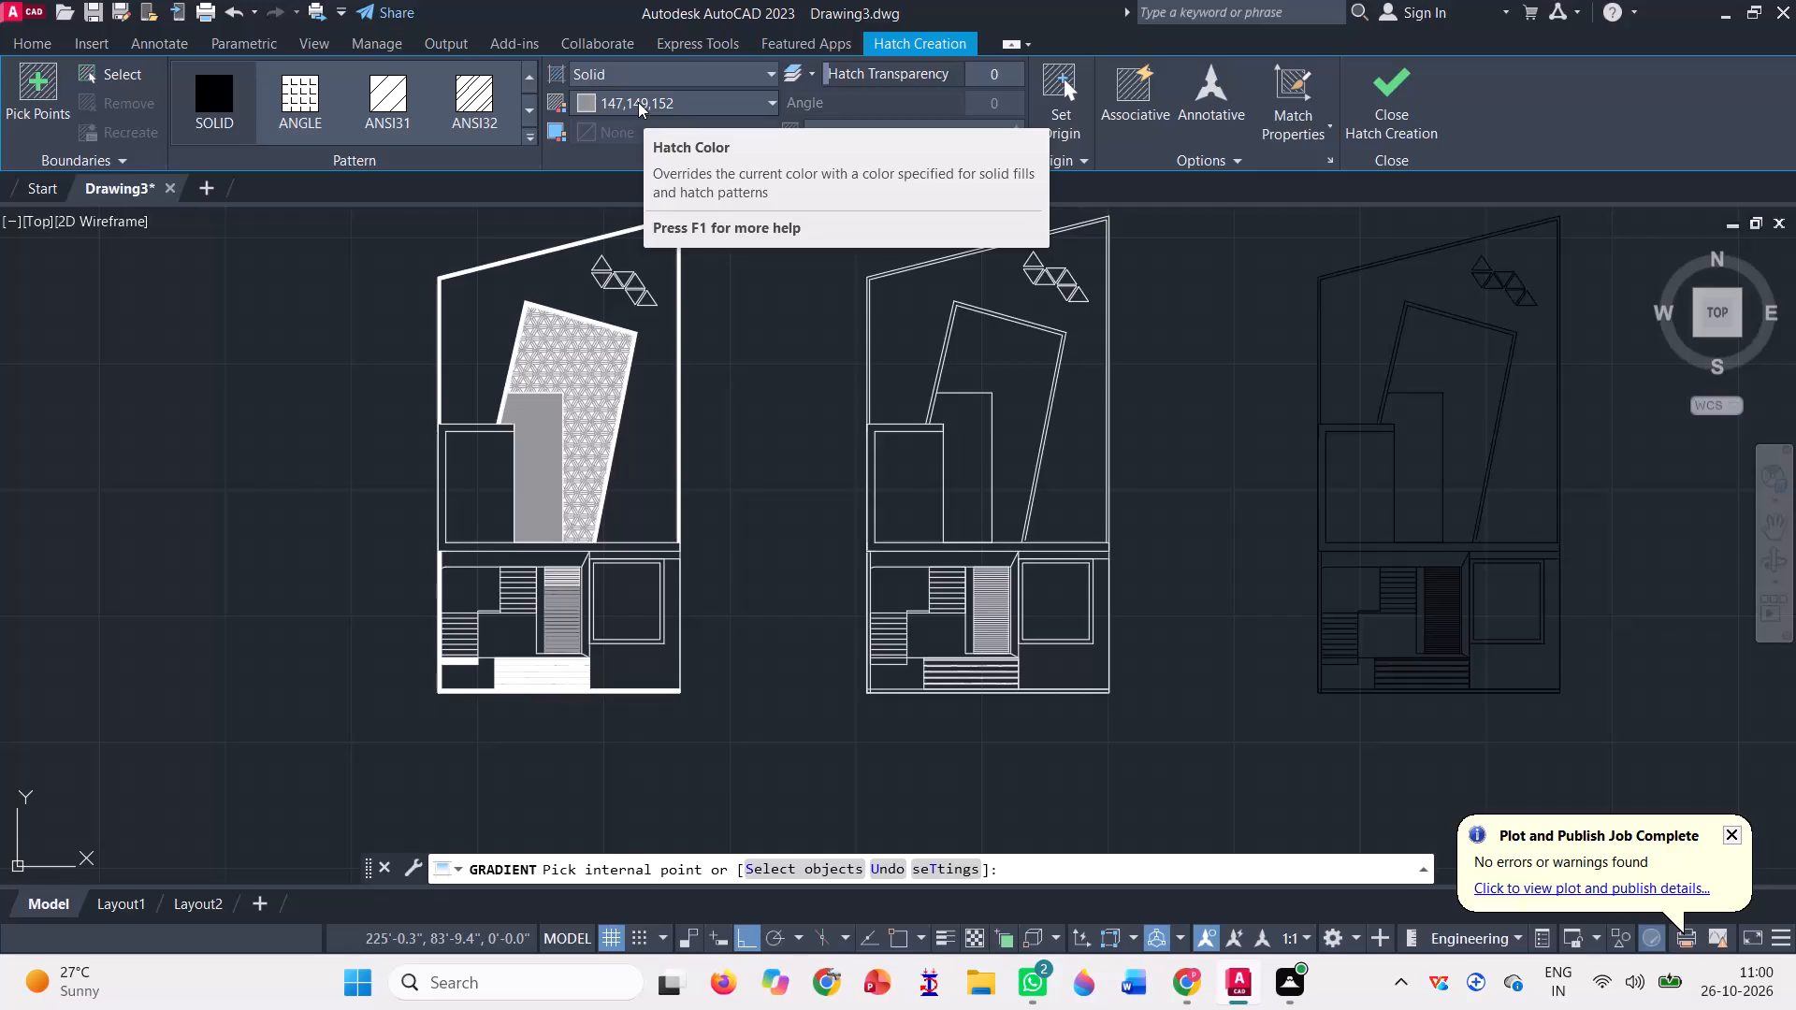
{"action": "left_click", "coordinate": [637, 95]}
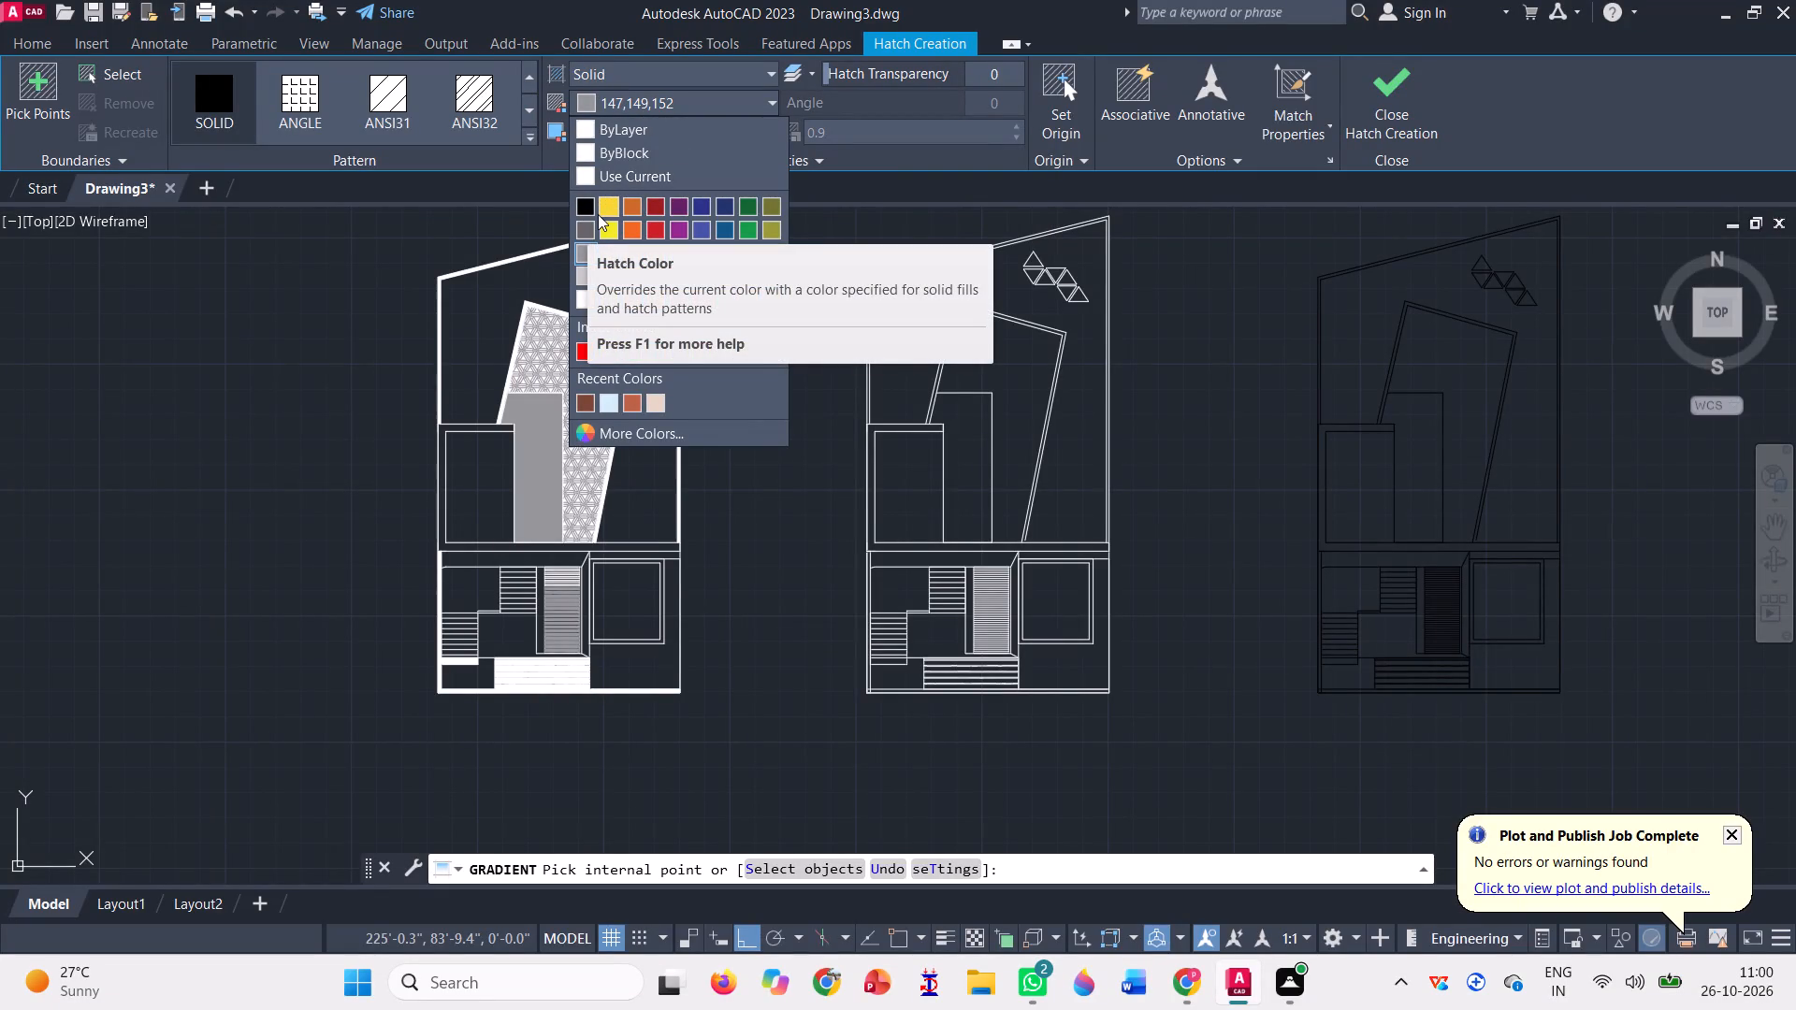
{"action": "left_click", "coordinate": [587, 400]}
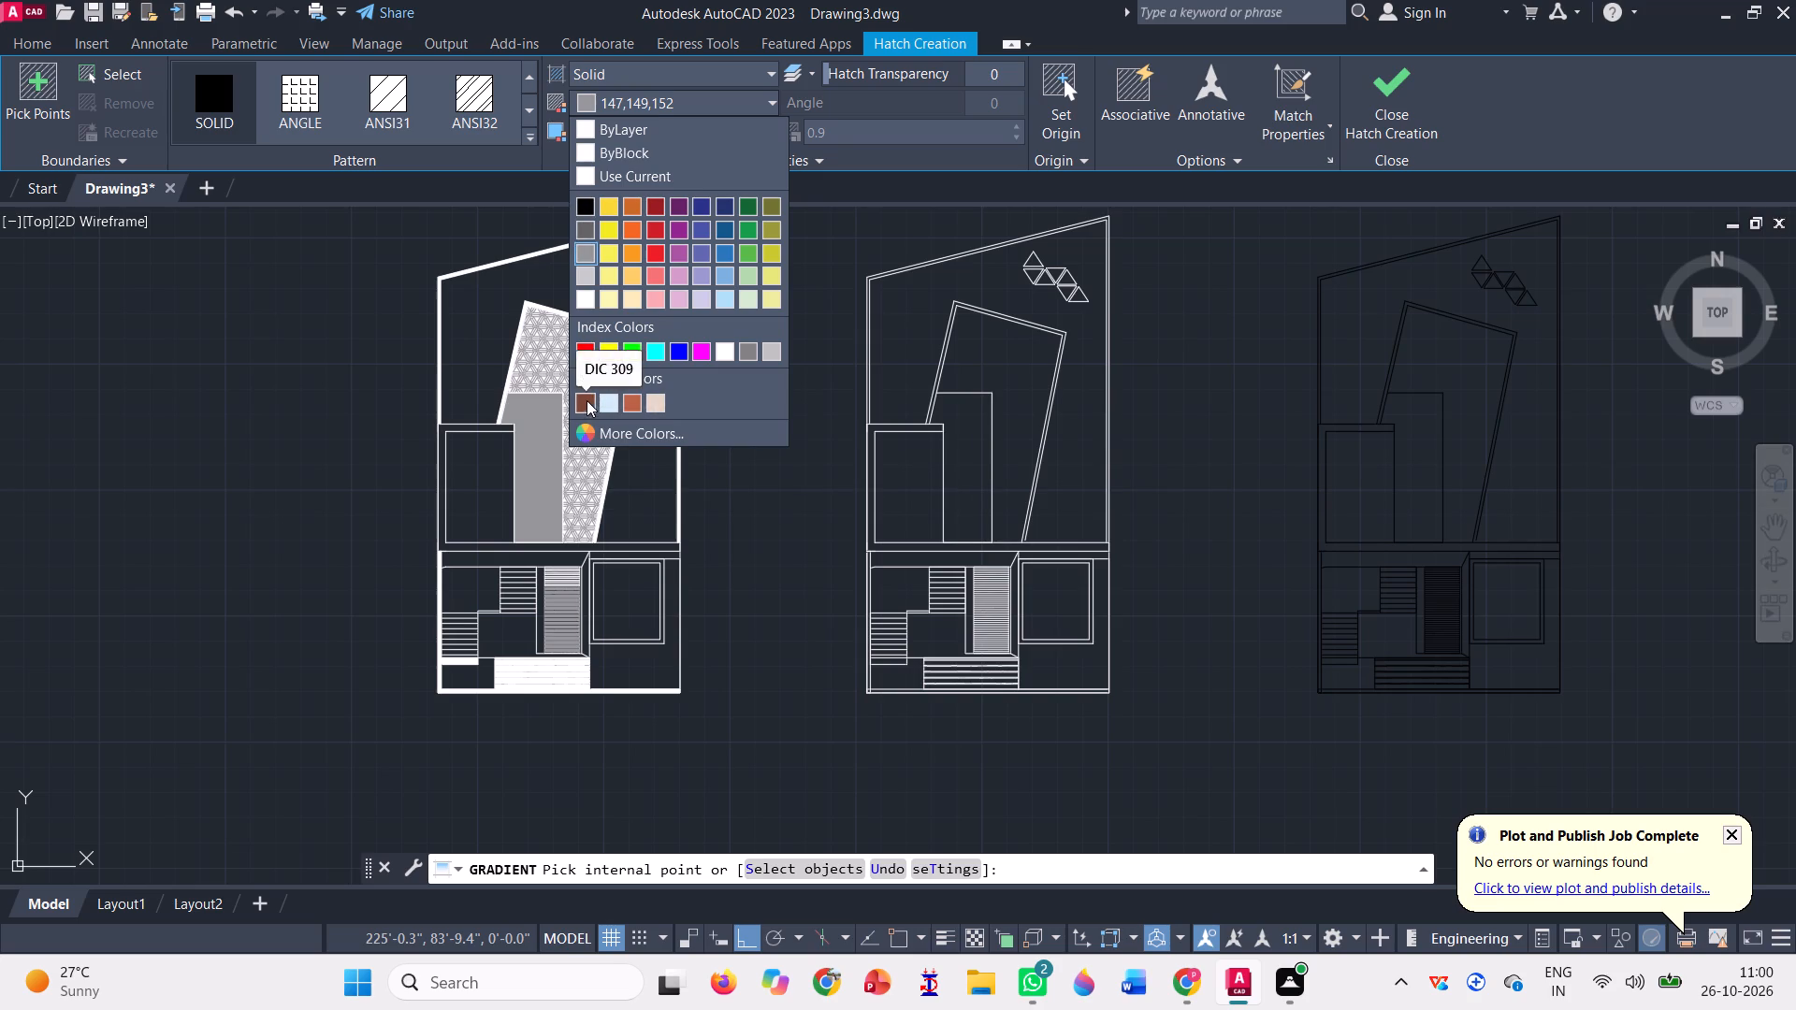
{"action": "left_click", "coordinate": [465, 336]}
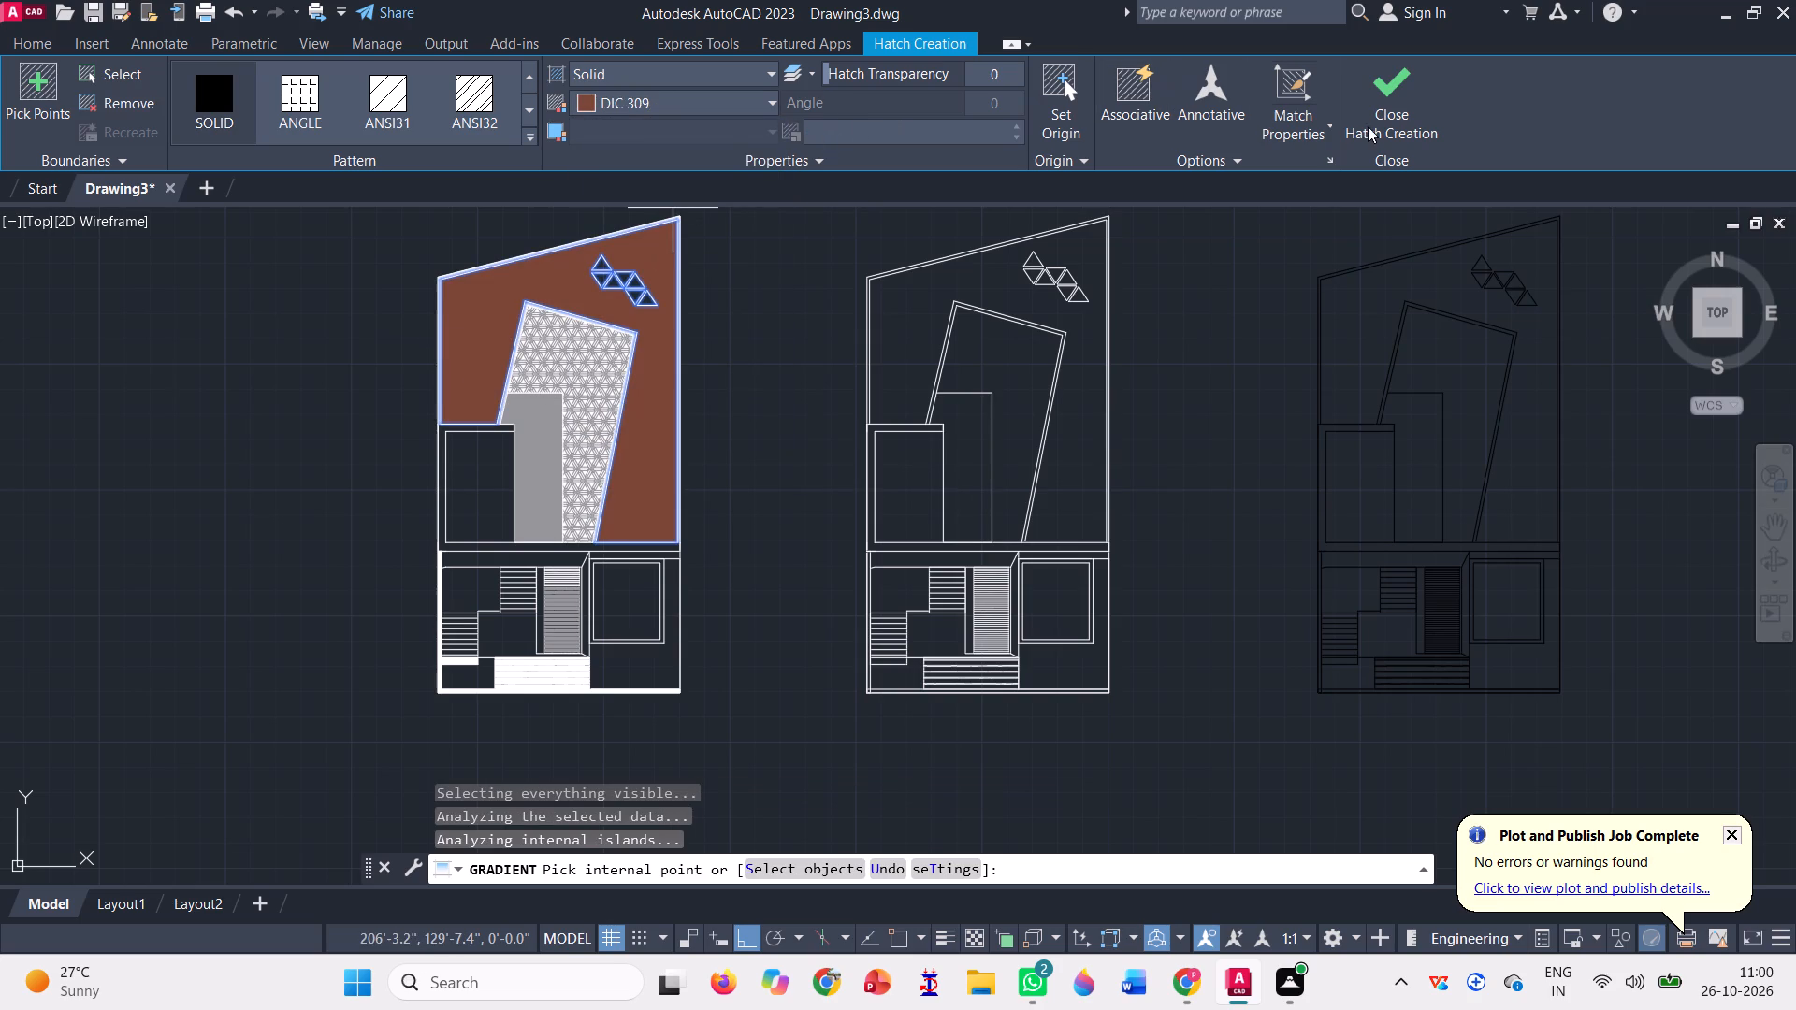
{"action": "left_click", "coordinate": [1395, 110]}
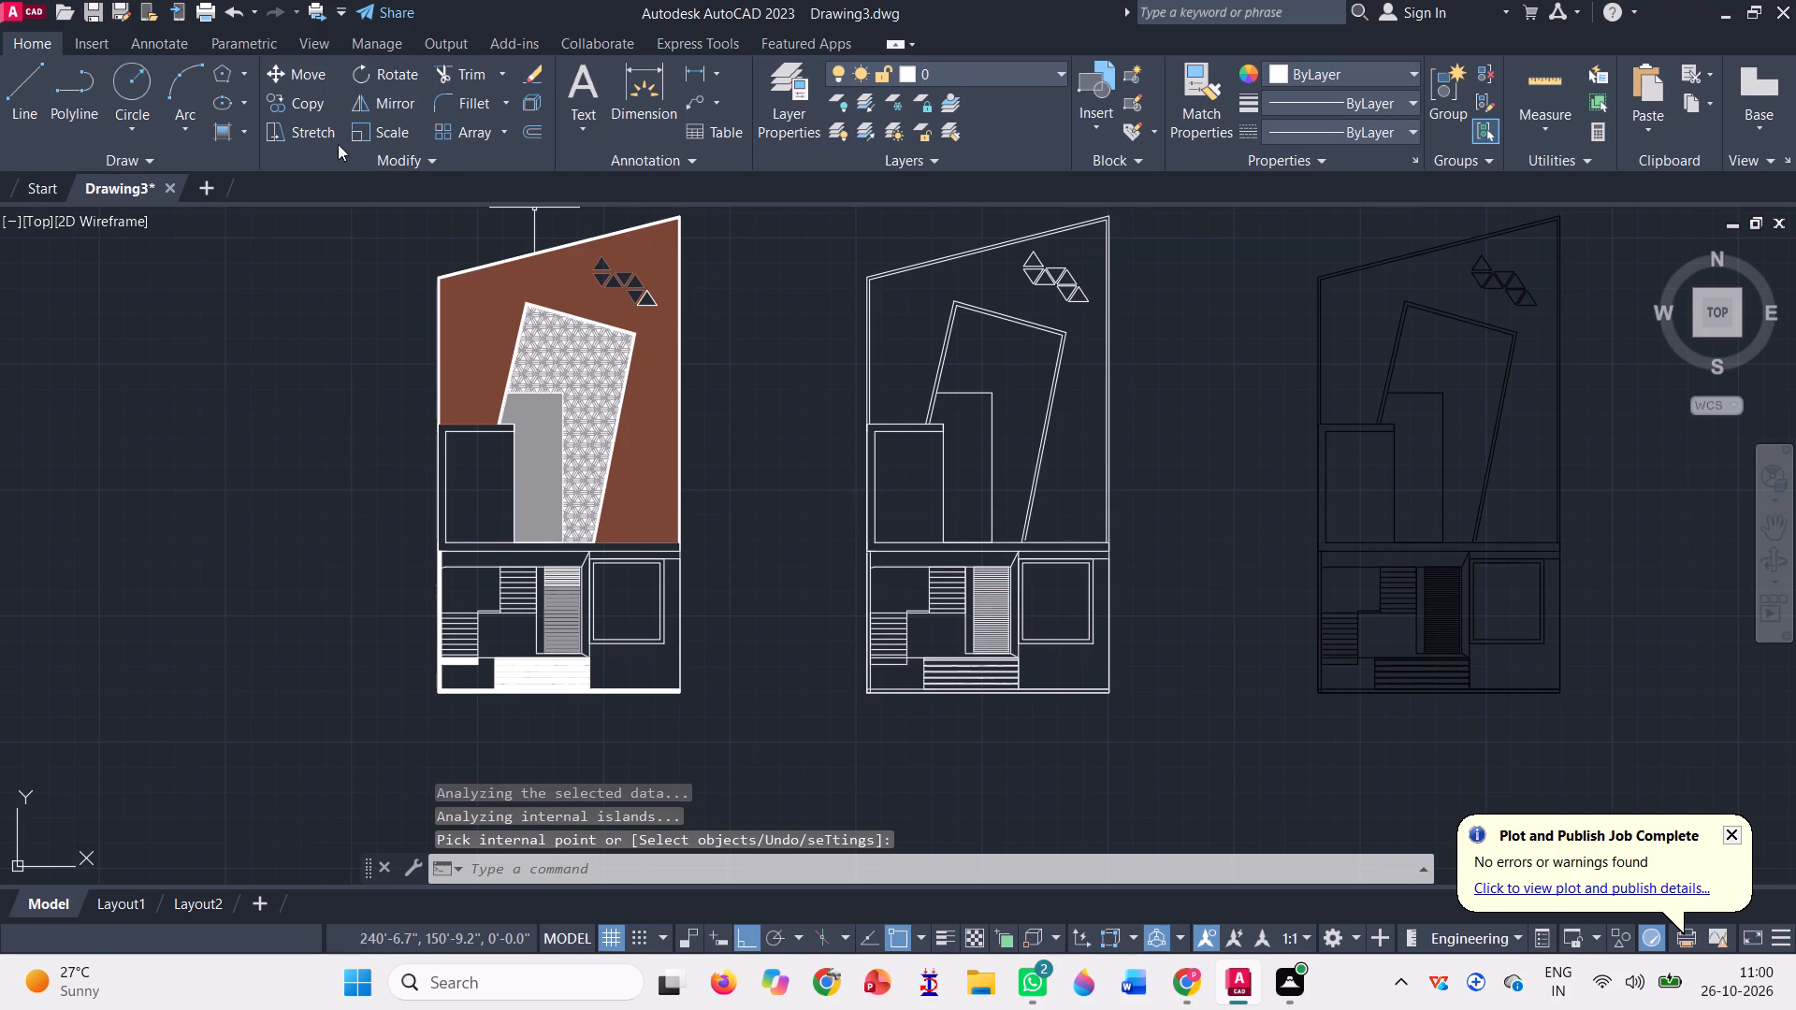
Fill all seven small triangles in the west layout's northern area with a Solid hatch in color 0,0,0.
{"action": "left_click", "coordinate": [222, 133]}
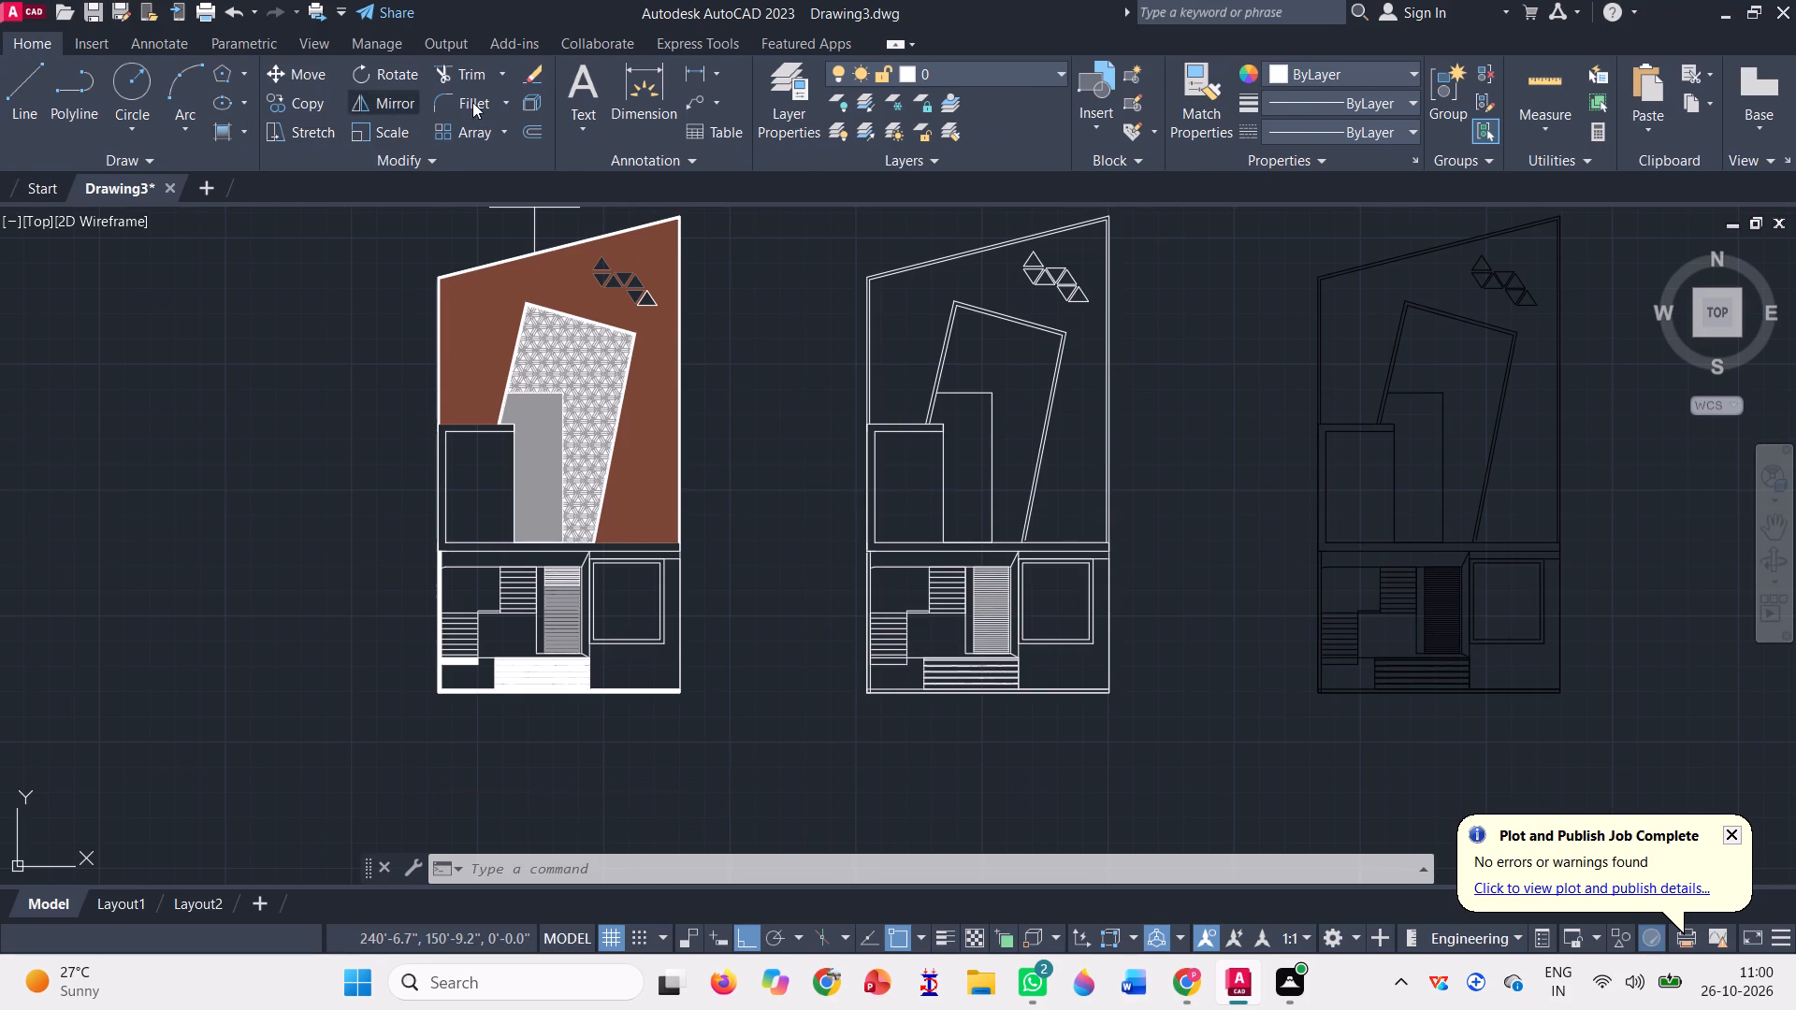
{"action": "scroll", "coordinate": [216, 95], "scroll_direction": "up", "scroll_amount": 15}
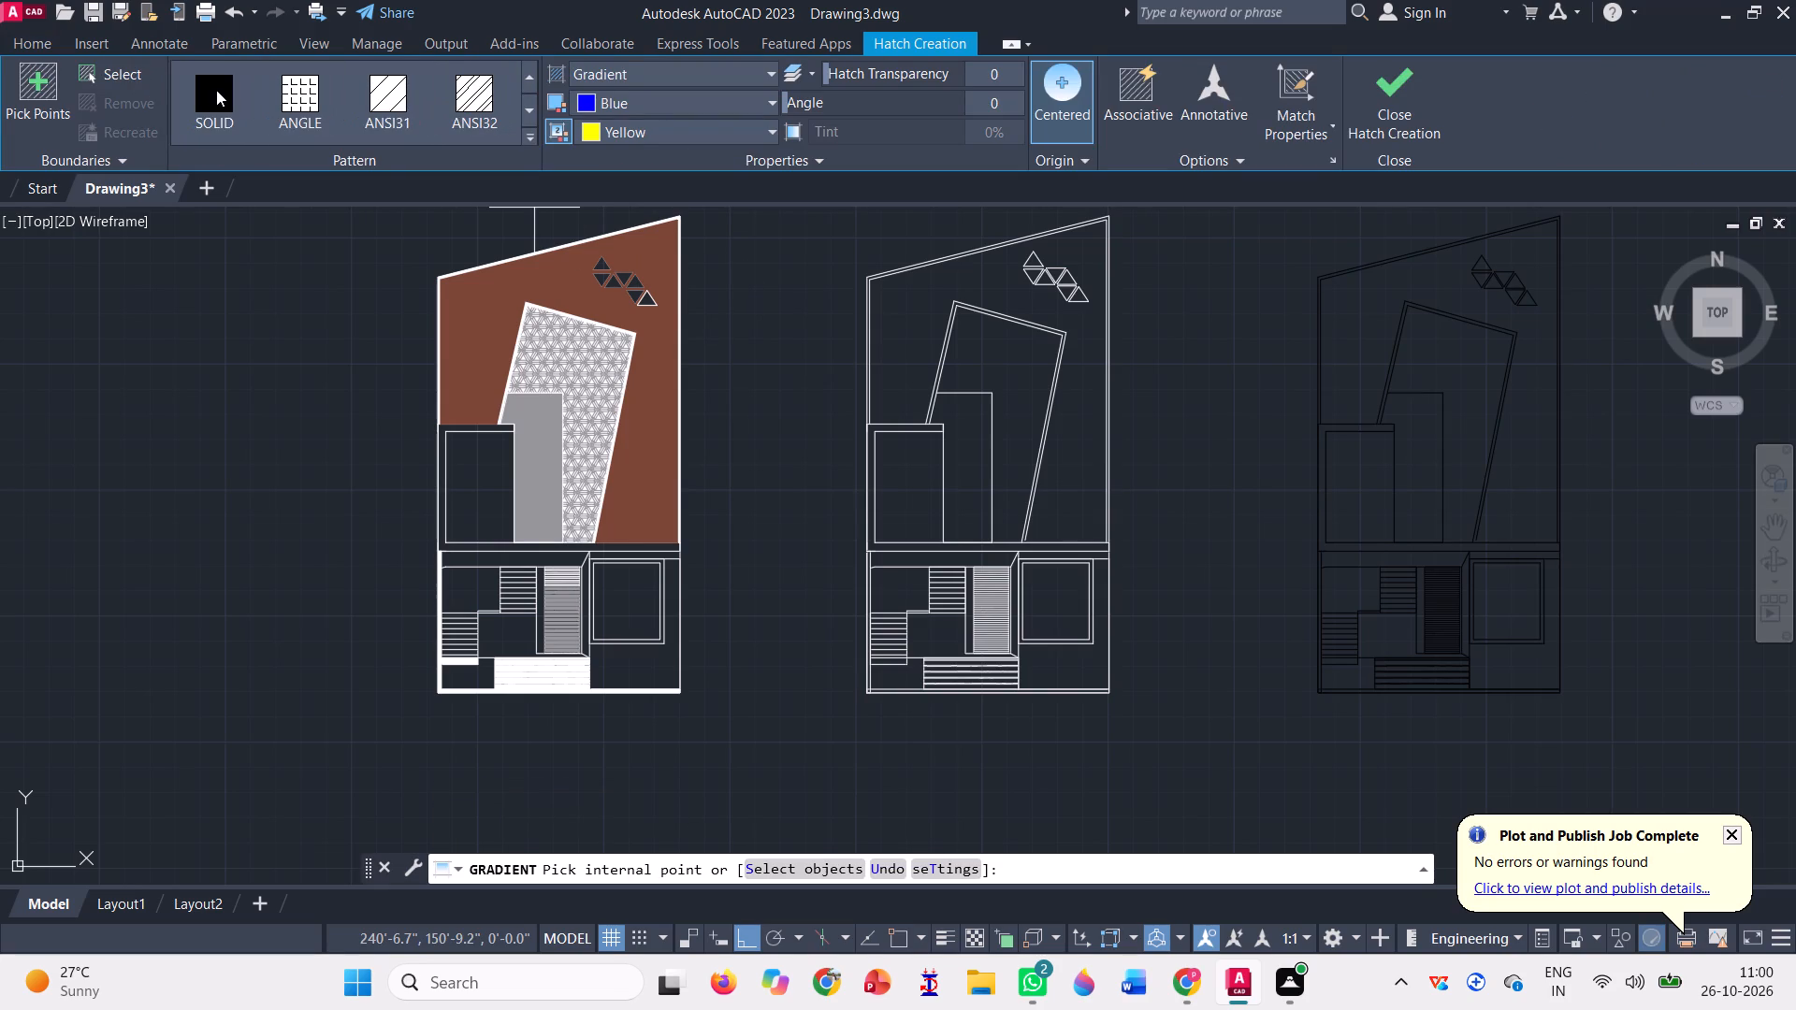
{"action": "scroll", "coordinate": [216, 90], "scroll_direction": "up", "scroll_amount": 2}
{"action": "left_click", "coordinate": [216, 90]}
{"action": "left_click", "coordinate": [616, 108]}
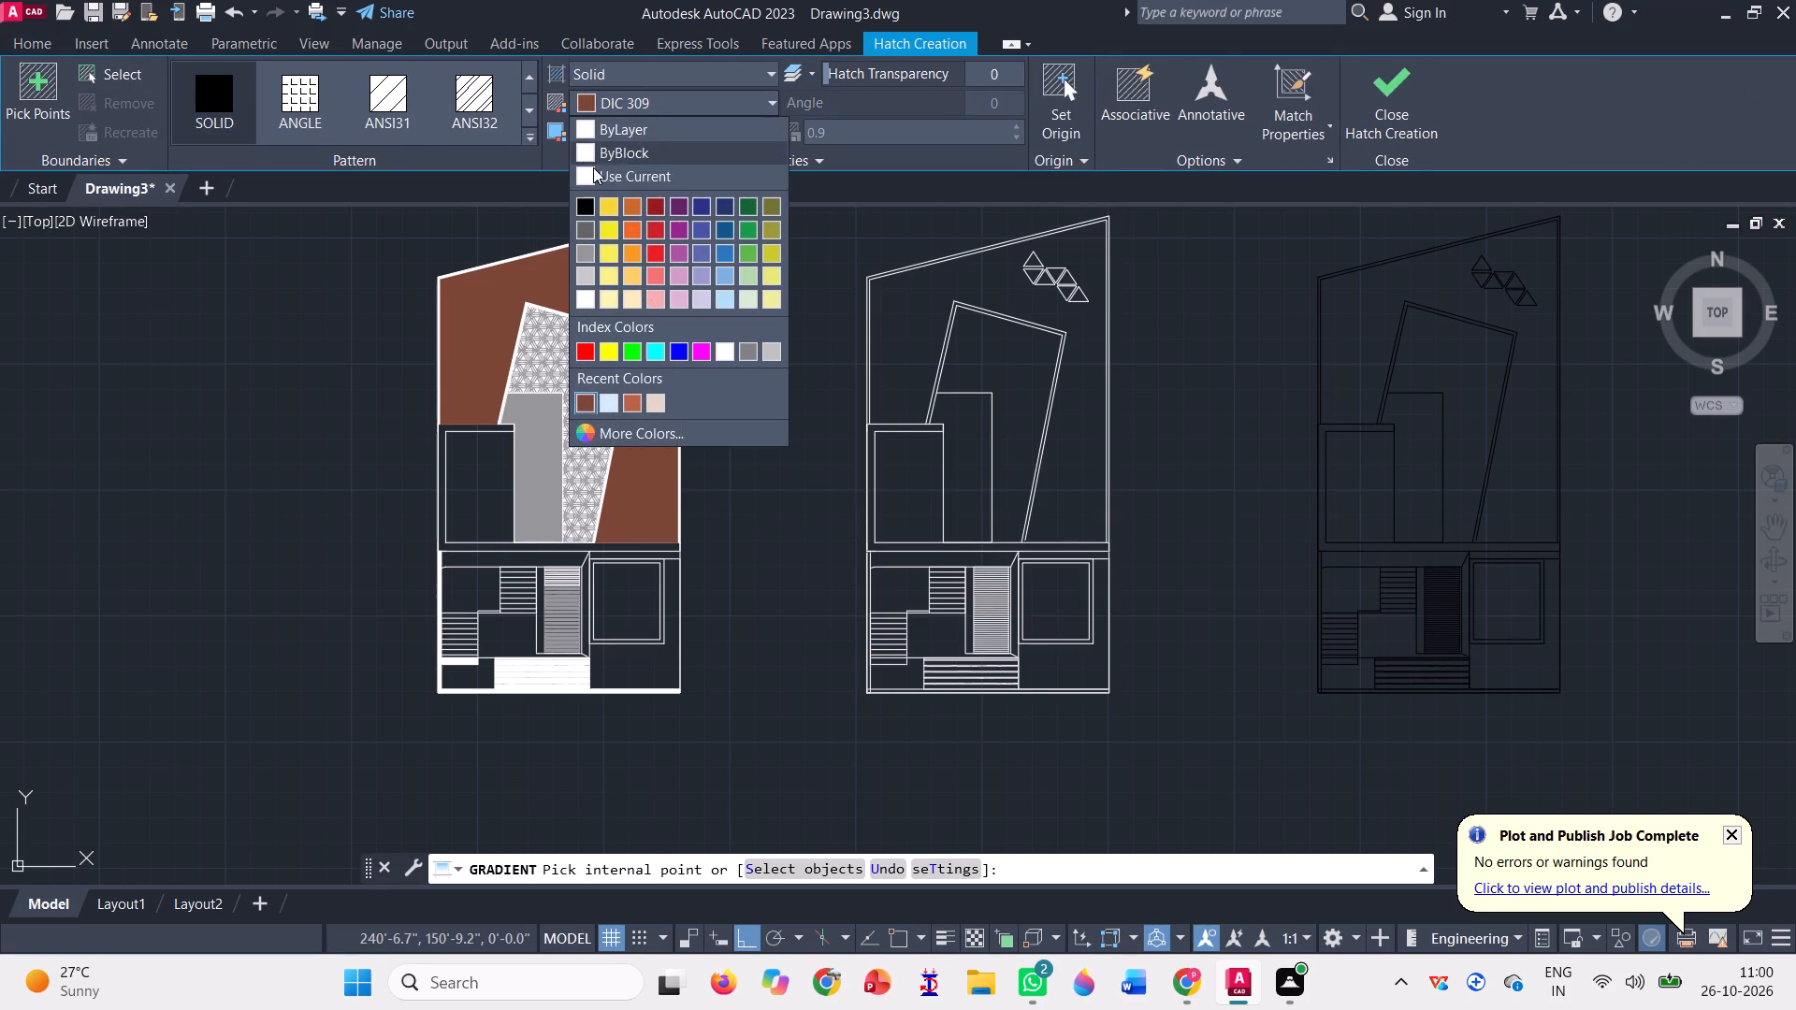
{"action": "left_click", "coordinate": [580, 204]}
{"action": "scroll", "coordinate": [607, 238], "scroll_direction": "up", "scroll_amount": 3}
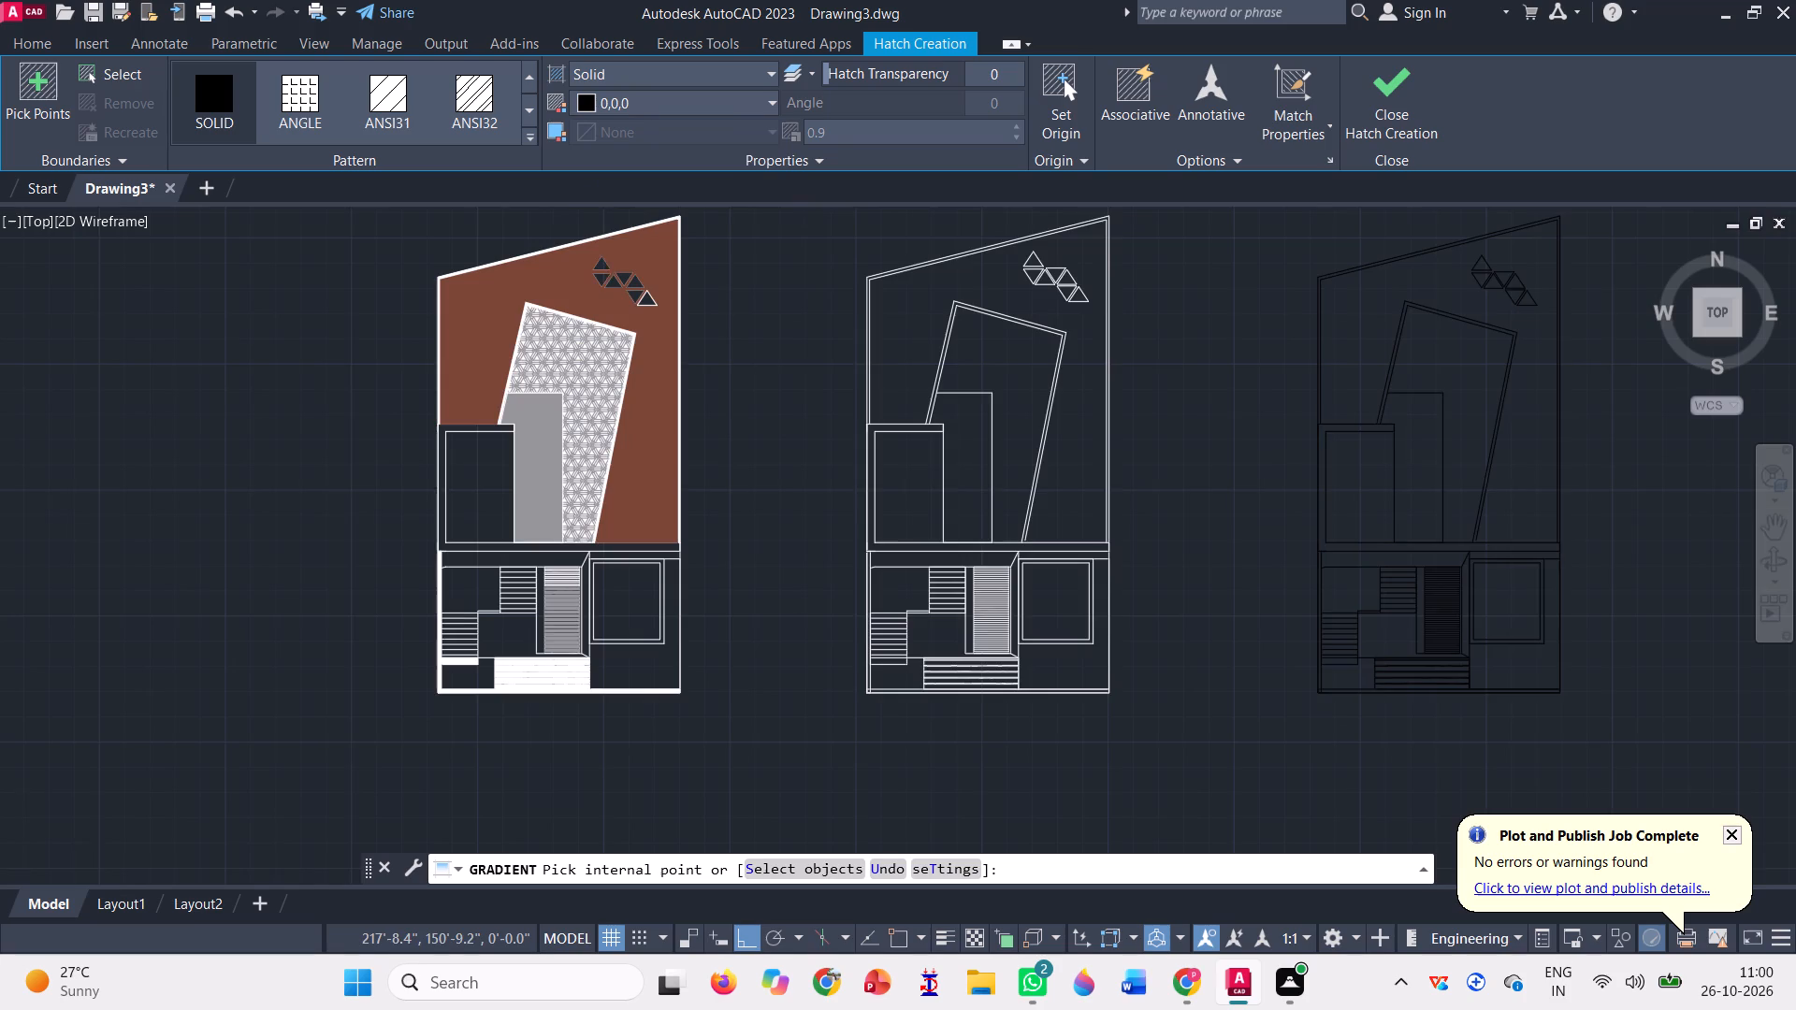
{"action": "scroll", "coordinate": [604, 263], "scroll_direction": "up", "scroll_amount": 7}
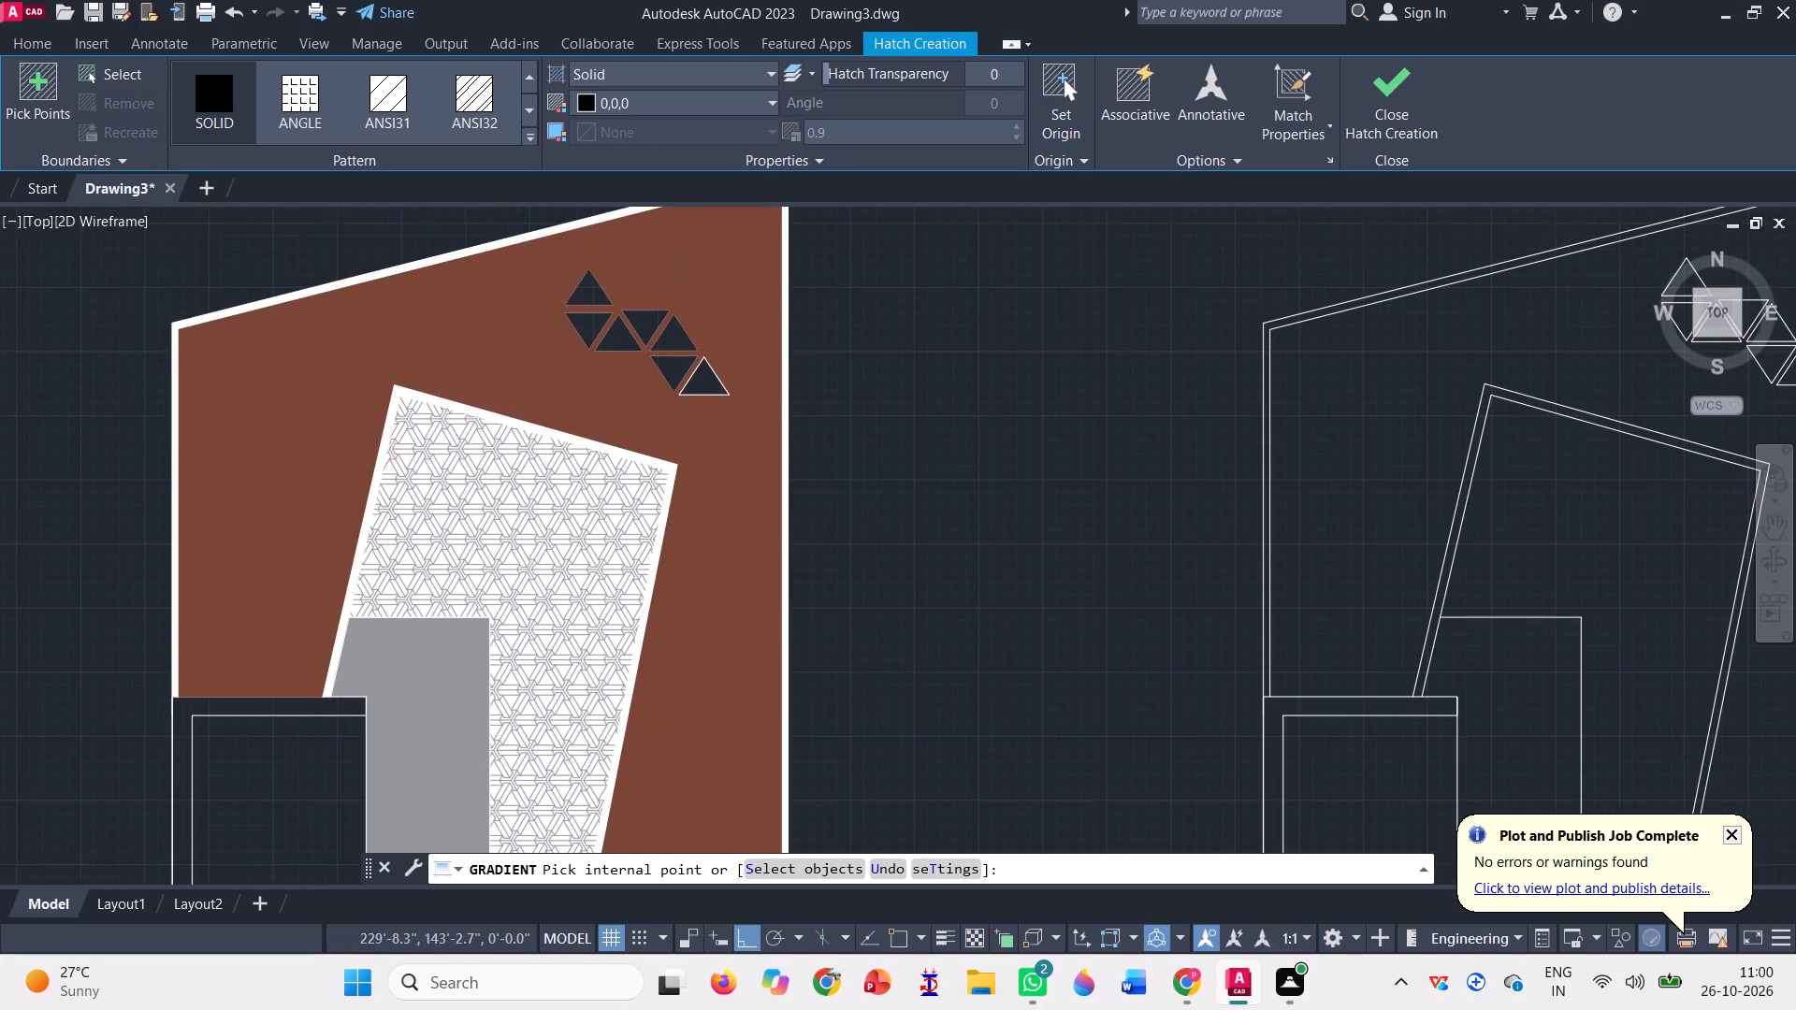
{"action": "left_click", "coordinate": [601, 300]}
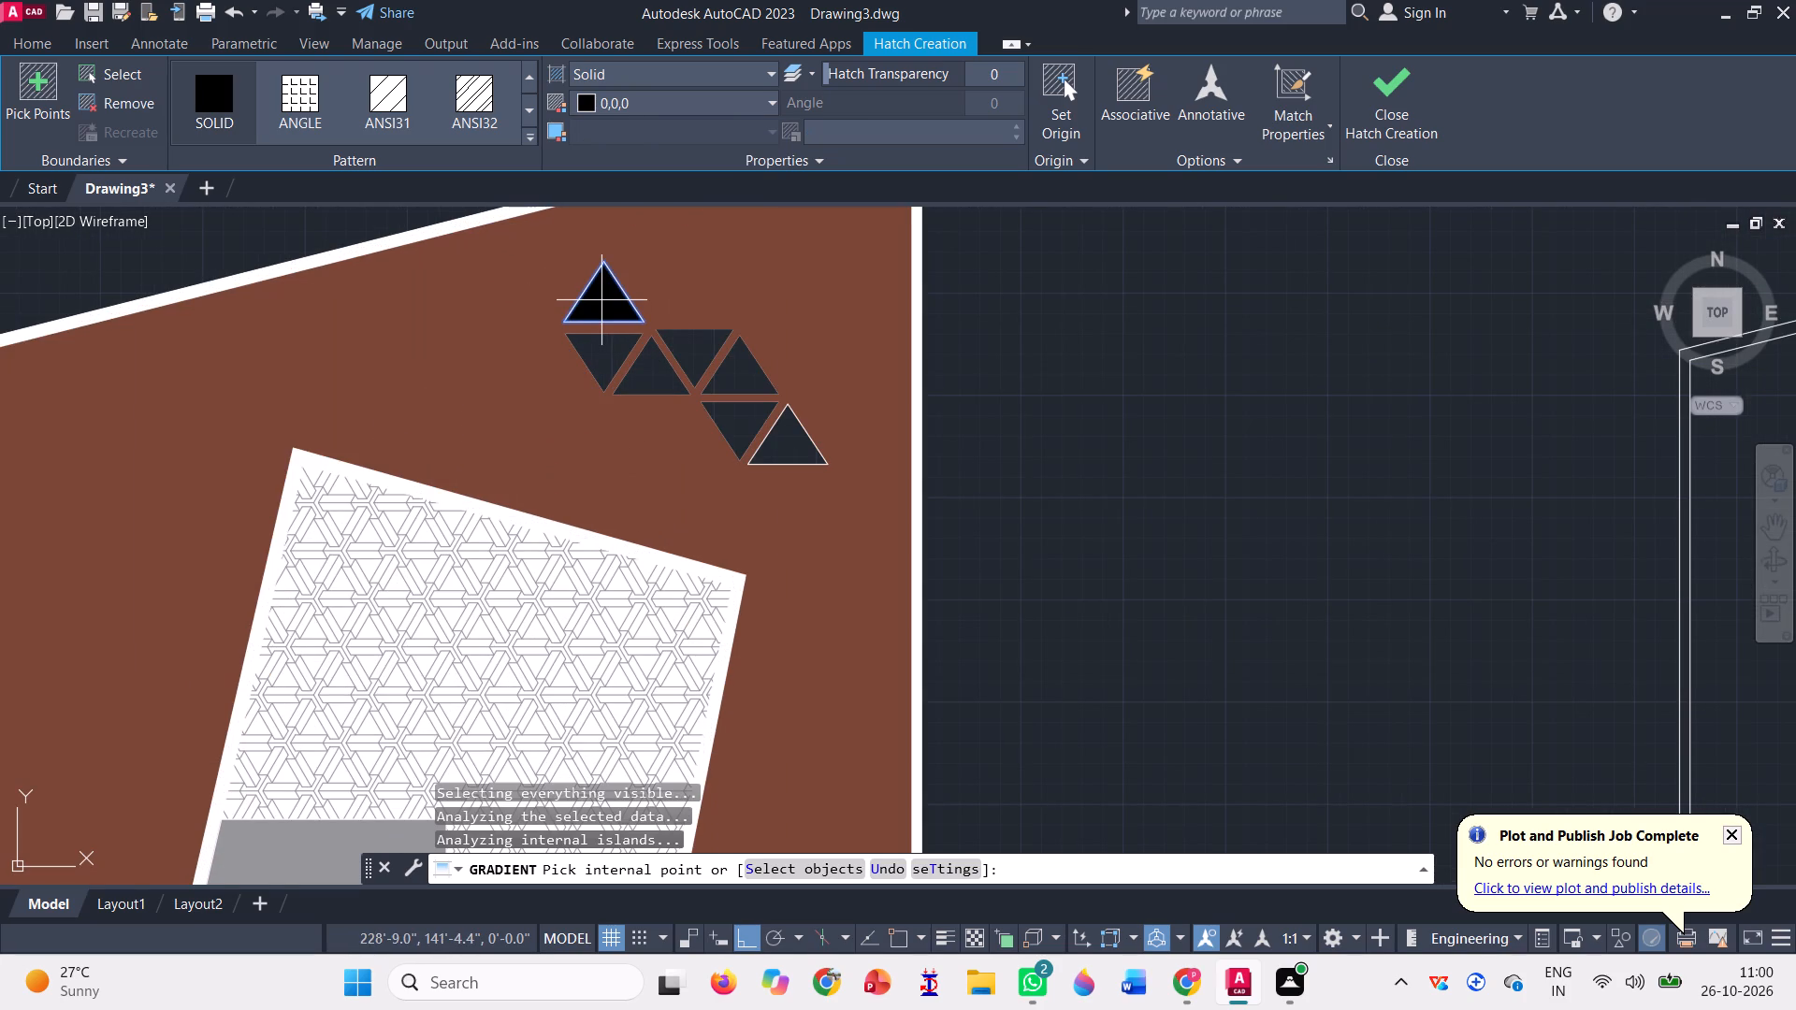
{"action": "left_click", "coordinate": [594, 343]}
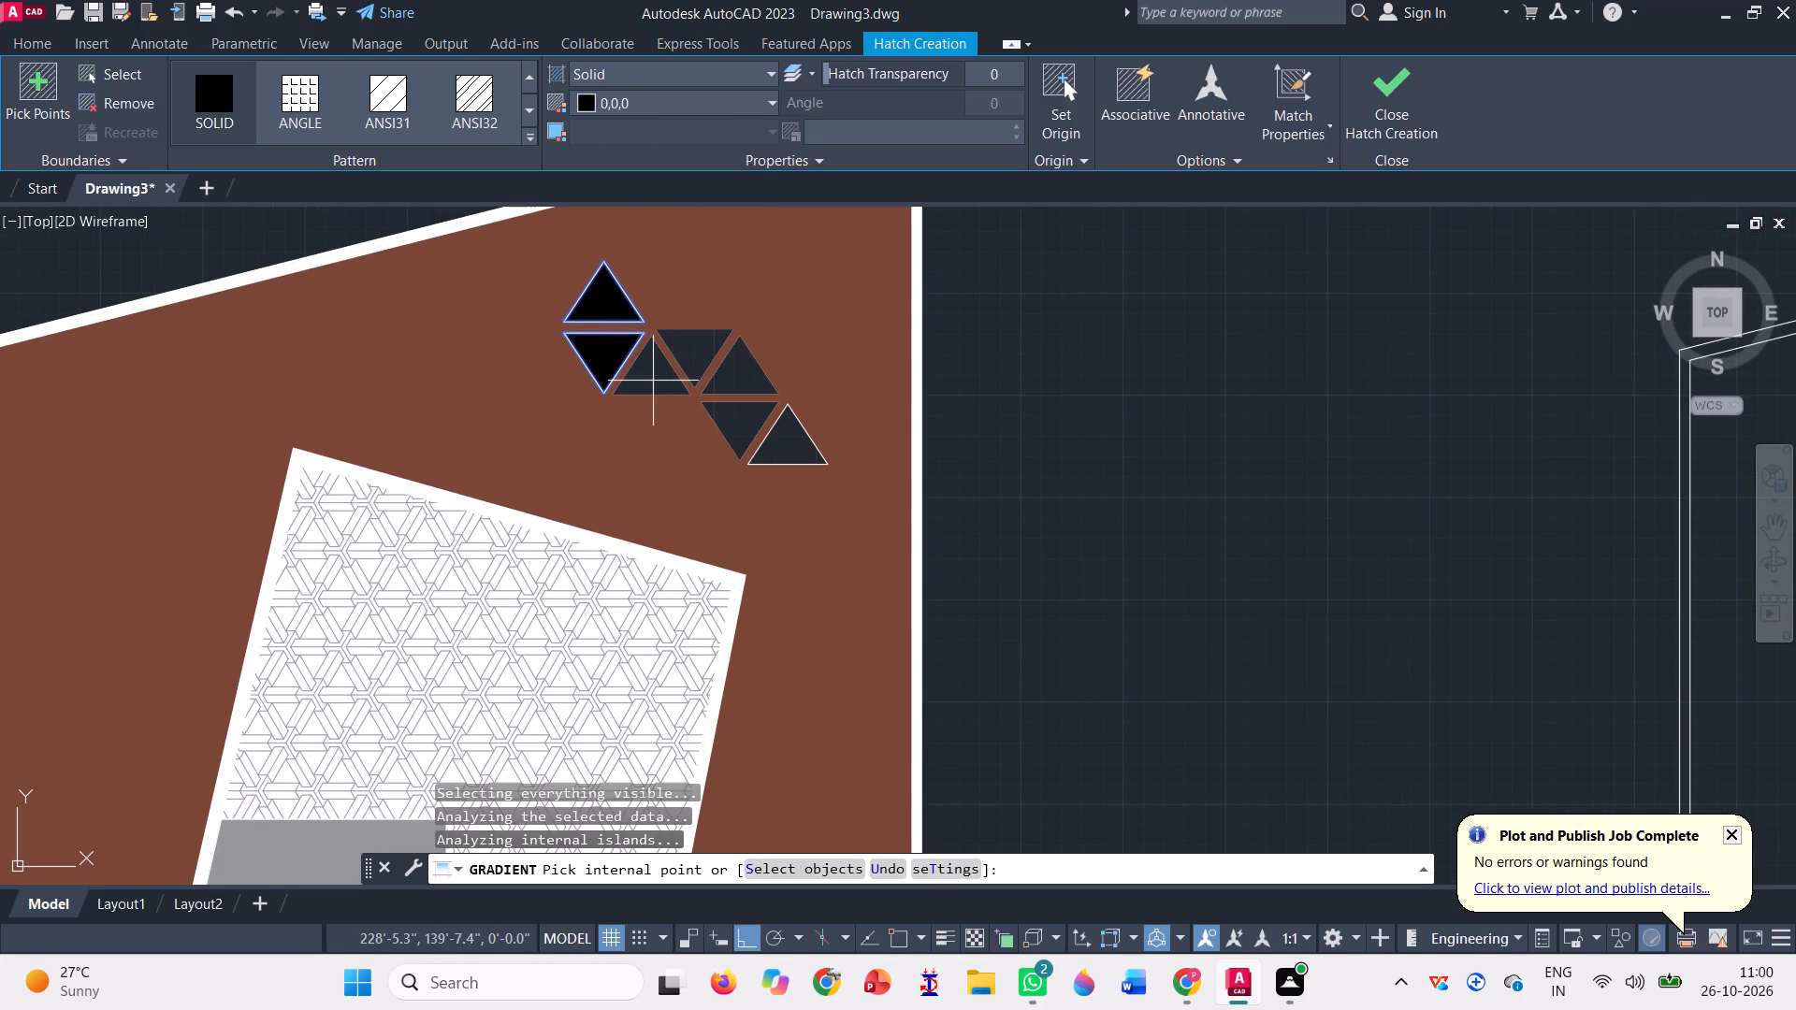
{"action": "left_click", "coordinate": [652, 378]}
{"action": "left_click", "coordinate": [702, 339]}
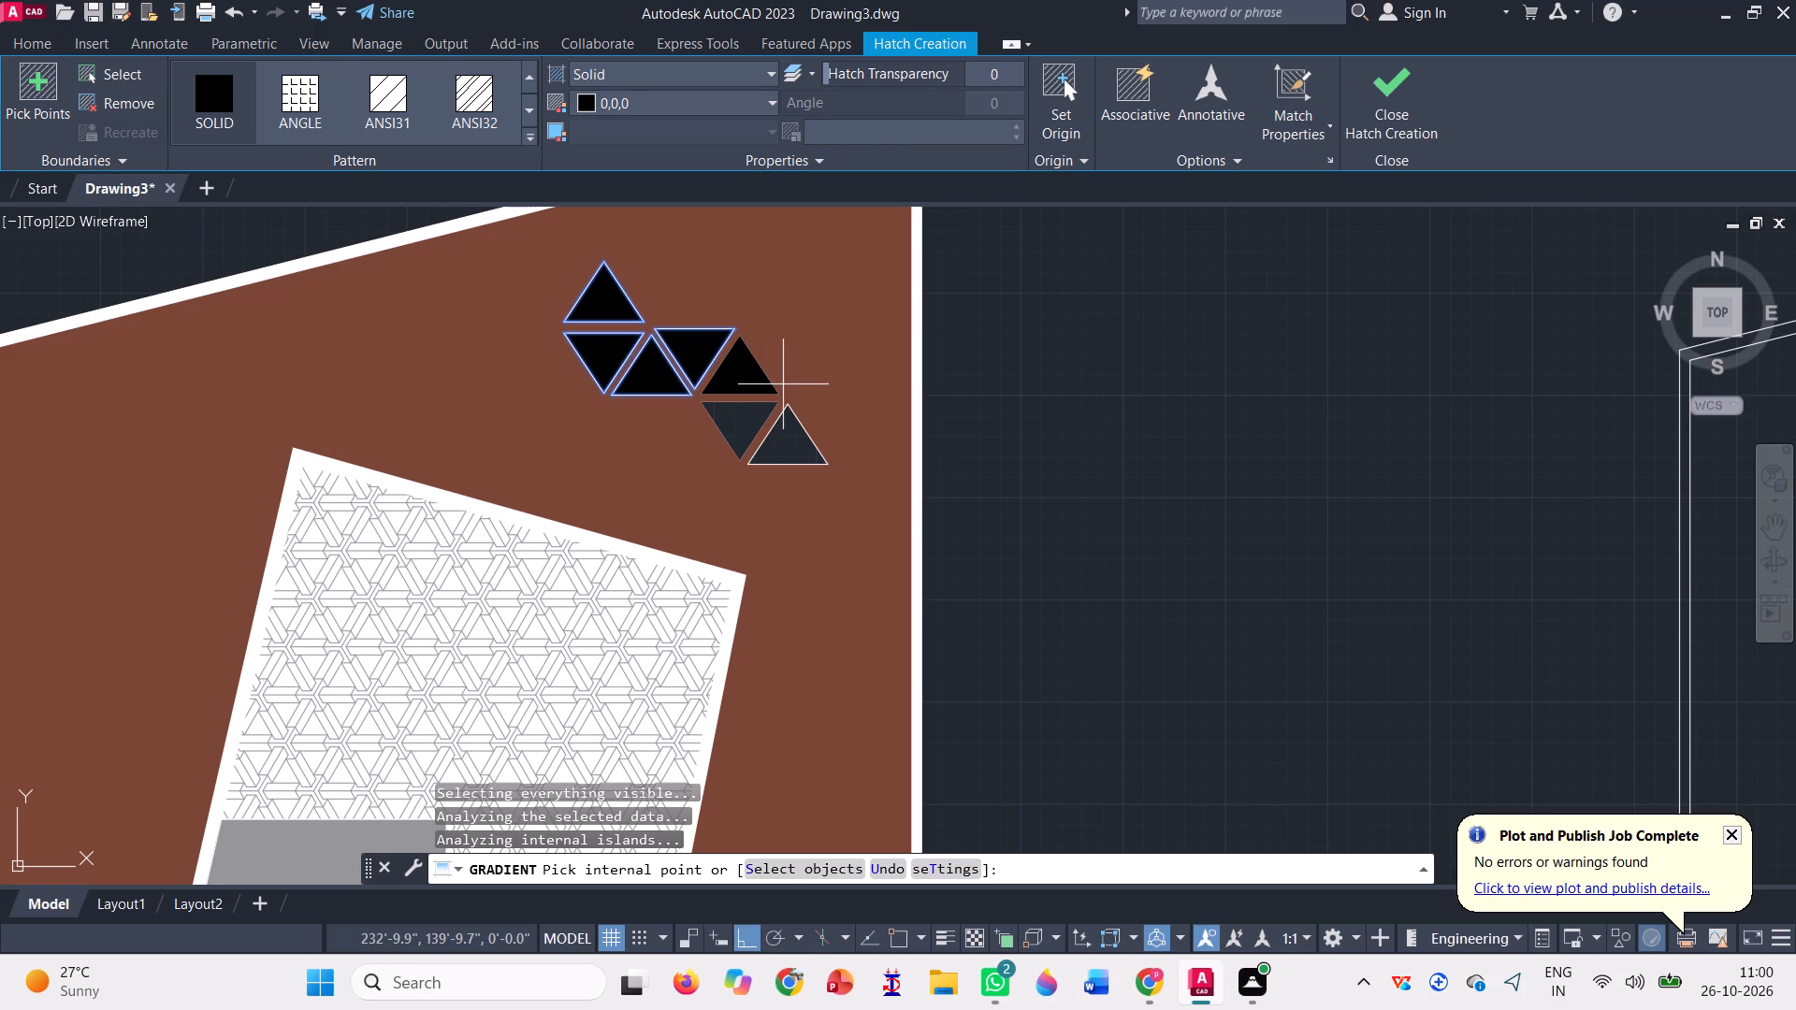
{"action": "left_click", "coordinate": [750, 379]}
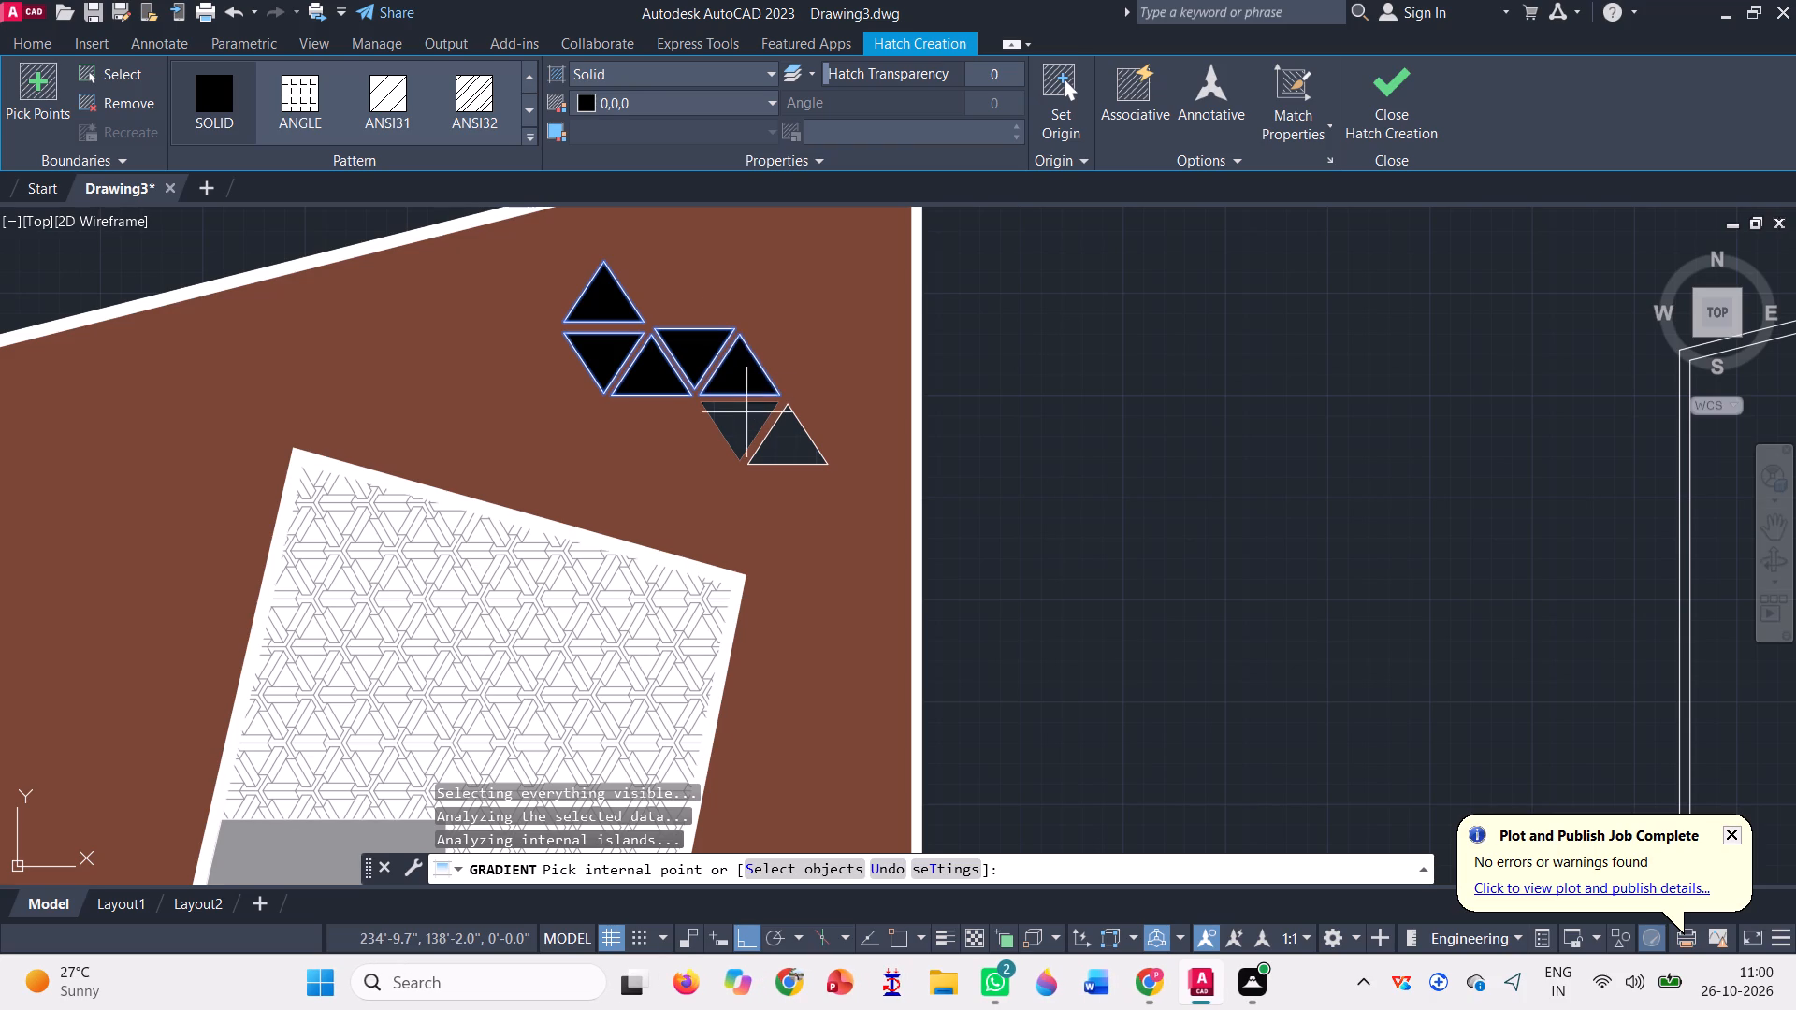
{"action": "left_click", "coordinate": [745, 418]}
{"action": "left_click", "coordinate": [782, 452]}
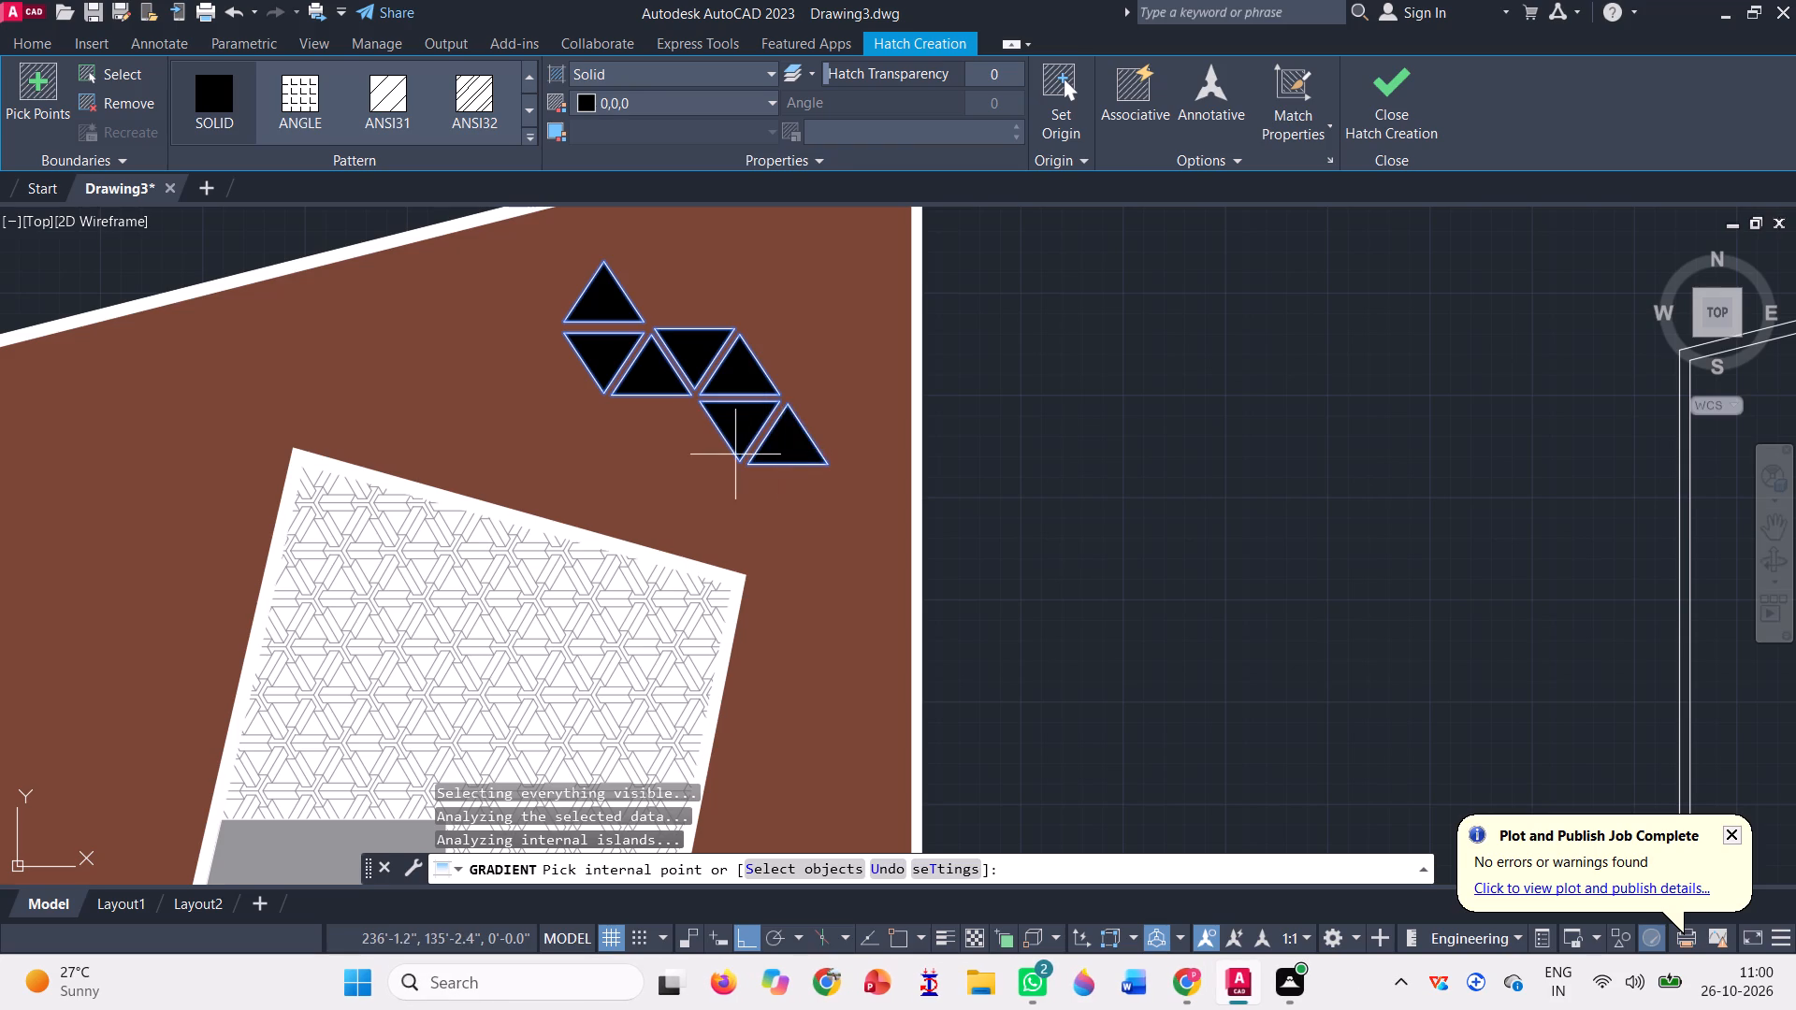
Fill the west layout's mid-plan wall band, including the double-line wall around the west room, with the Solid hatch in color 0,0,0.
{"action": "scroll", "coordinate": [735, 454], "scroll_direction": "down", "scroll_amount": 4}
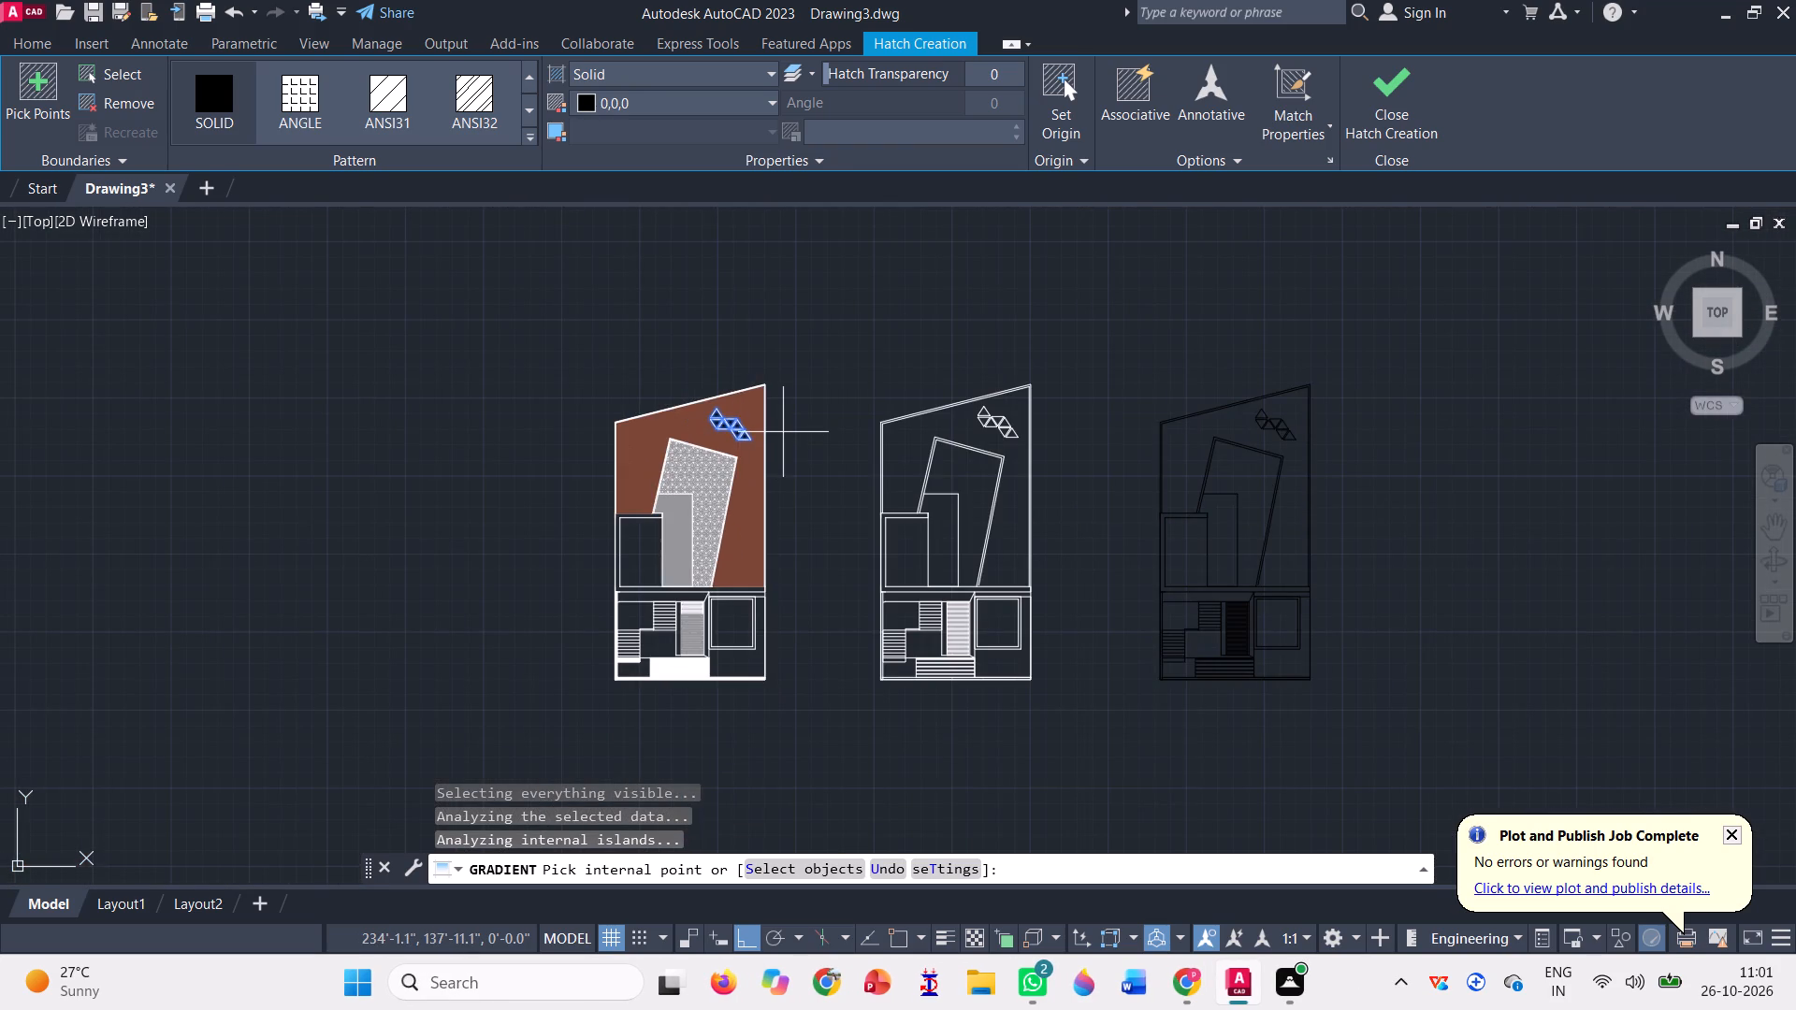
{"action": "scroll", "coordinate": [743, 410], "scroll_direction": "down", "scroll_amount": 1}
{"action": "scroll", "coordinate": [737, 503], "scroll_direction": "up", "scroll_amount": 3}
{"action": "scroll", "coordinate": [684, 603], "scroll_direction": "up", "scroll_amount": 3}
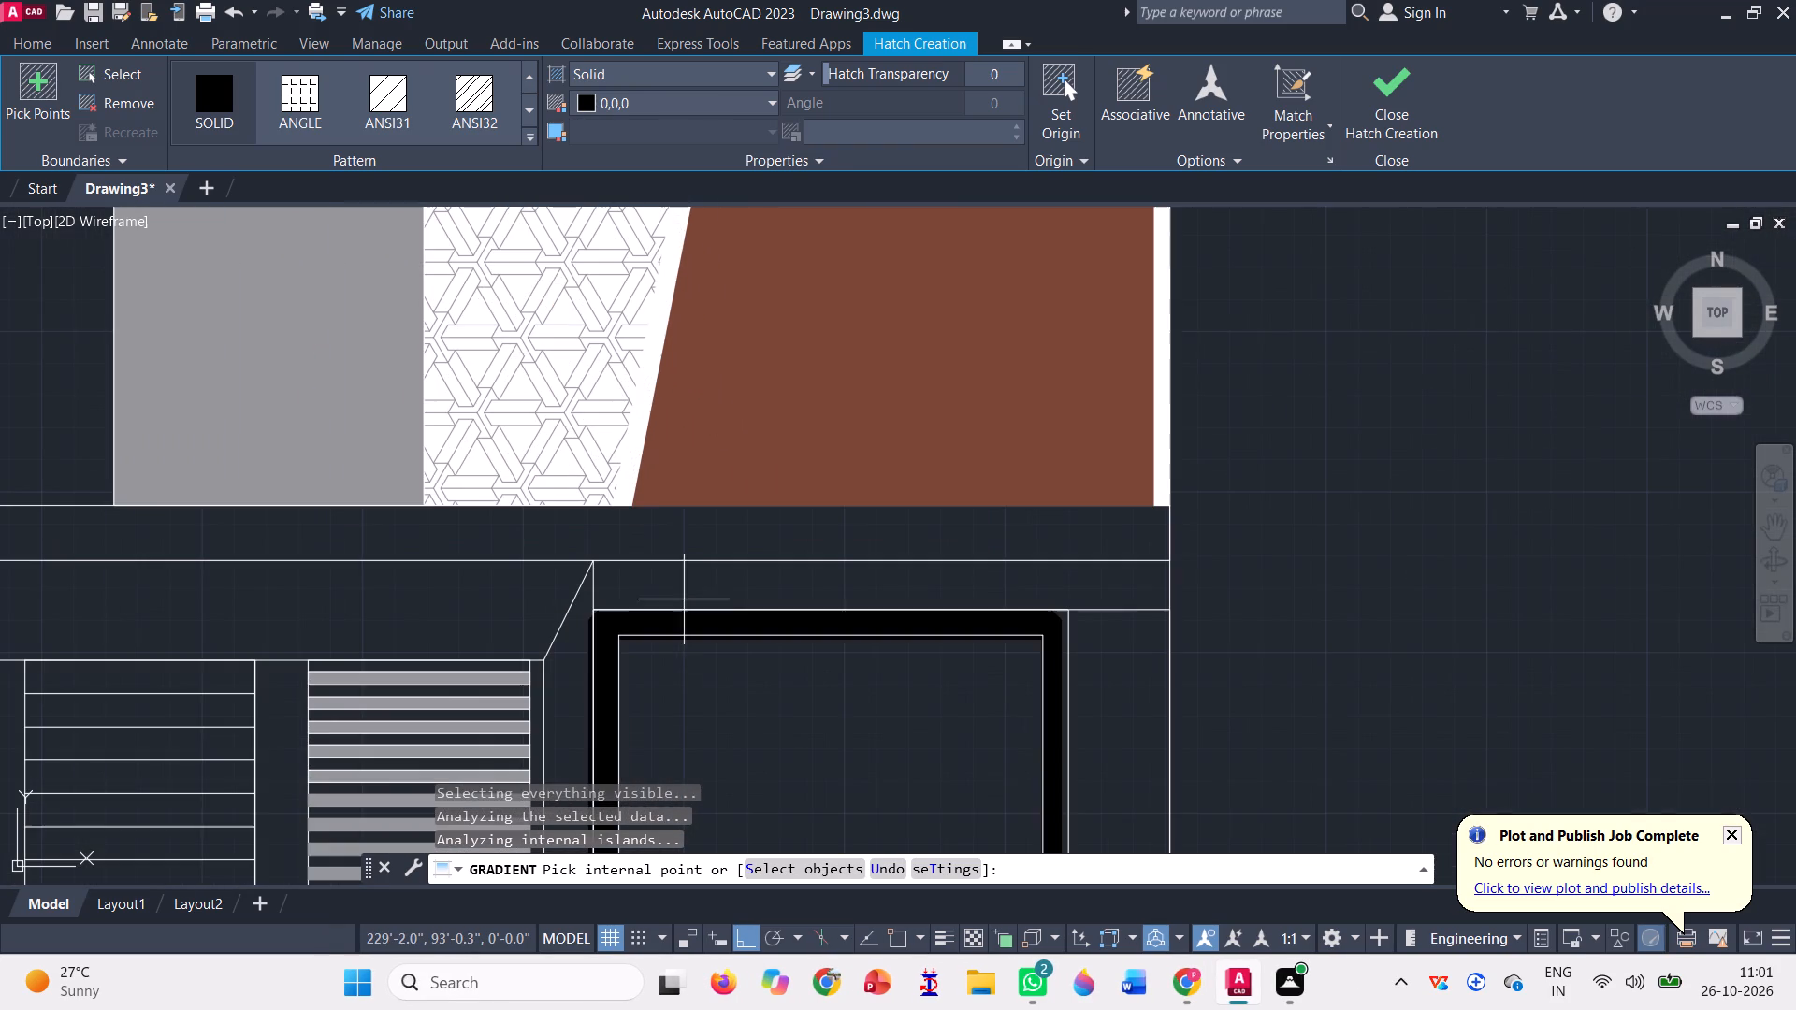
{"action": "left_click", "coordinate": [651, 541]}
{"action": "scroll", "coordinate": [651, 538], "scroll_direction": "down", "scroll_amount": 3}
{"action": "scroll", "coordinate": [570, 558], "scroll_direction": "down", "scroll_amount": 2}
{"action": "scroll", "coordinate": [538, 525], "scroll_direction": "up", "scroll_amount": 3}
{"action": "scroll", "coordinate": [485, 527], "scroll_direction": "down", "scroll_amount": 2}
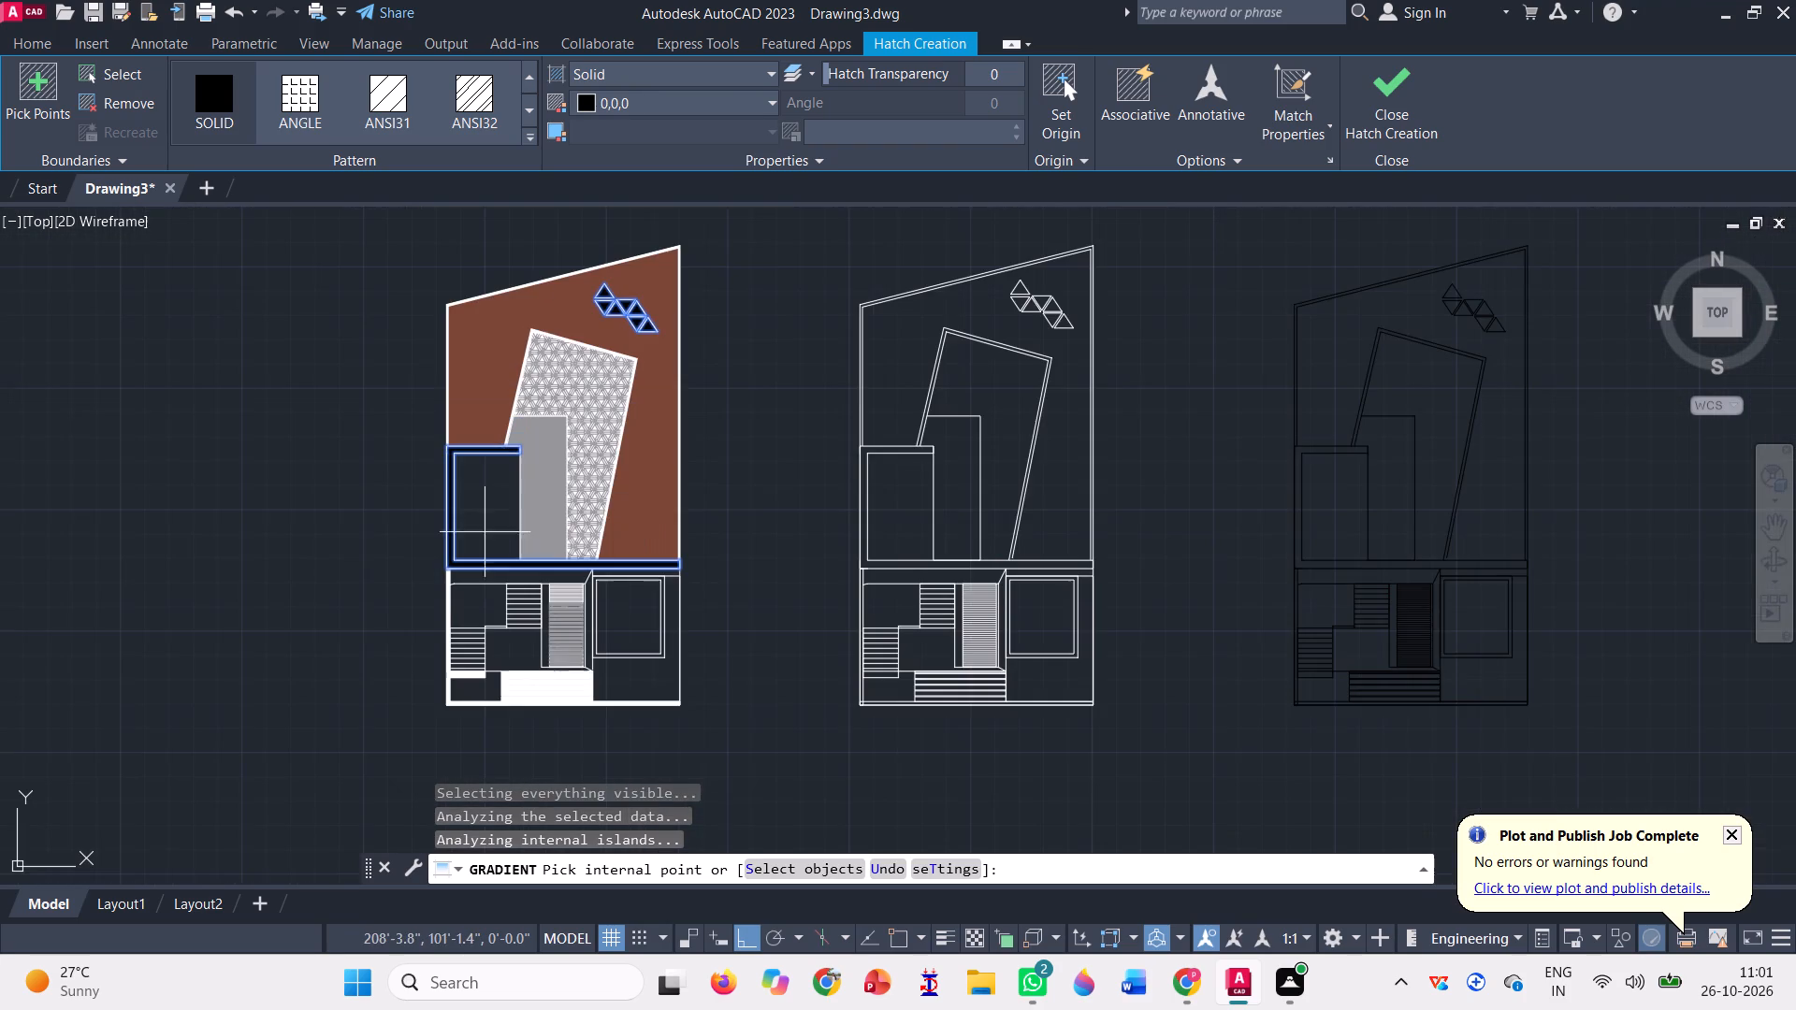
{"action": "left_click", "coordinate": [1396, 106]}
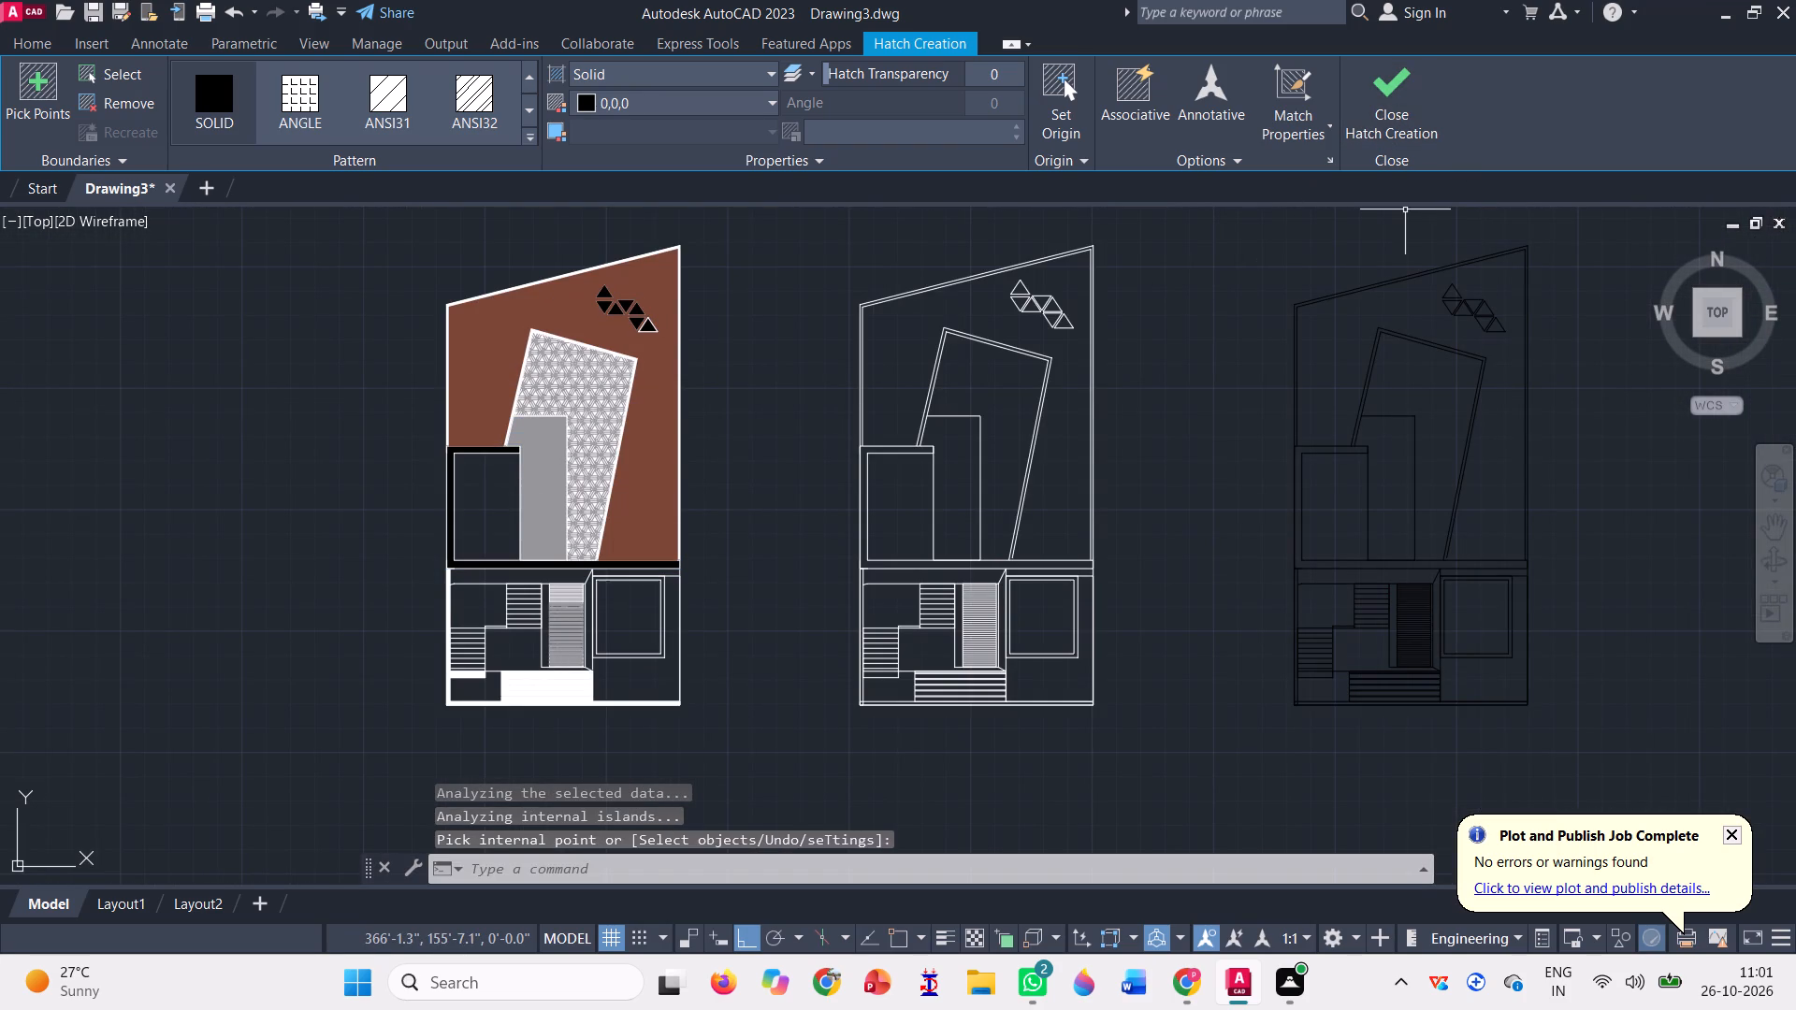
Fill the strip north of the west layout's stairs and the L-shaped area around the southeast room with a Solid hatch in color 99,100,102.
{"action": "scroll", "coordinate": [523, 494], "scroll_direction": "down", "scroll_amount": 1}
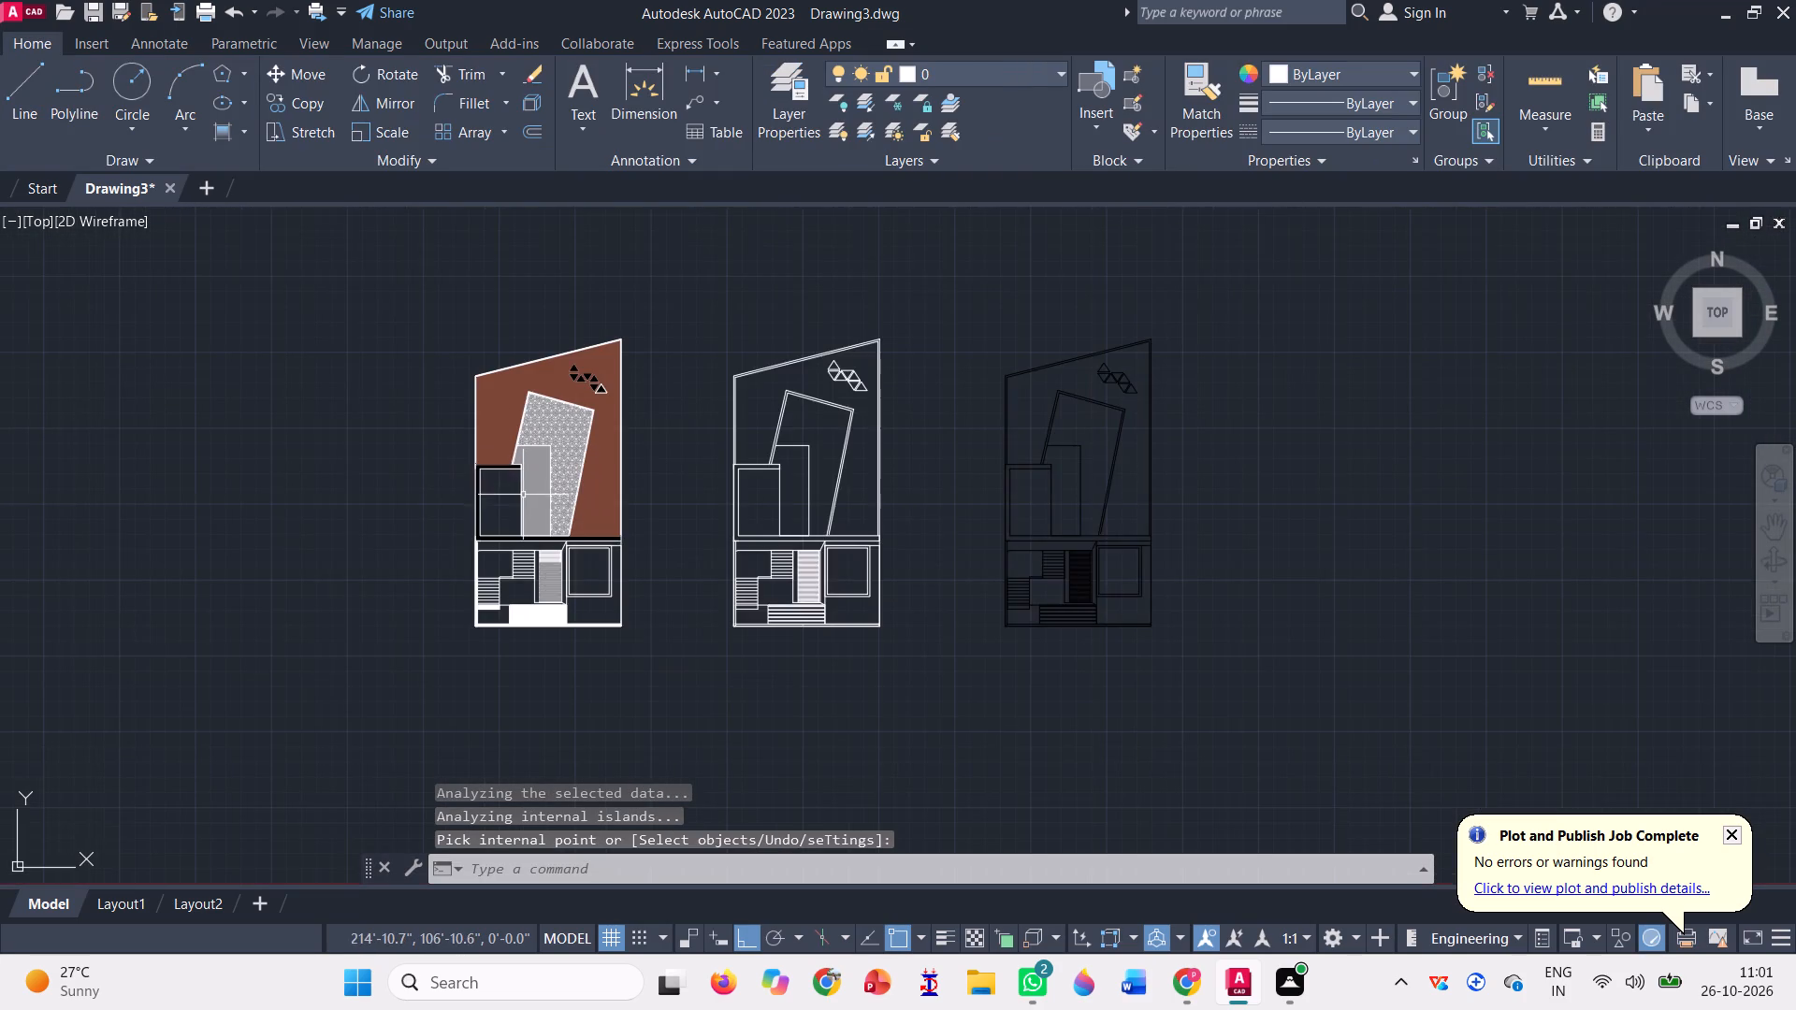
{"action": "scroll", "coordinate": [504, 579], "scroll_direction": "up", "scroll_amount": 2}
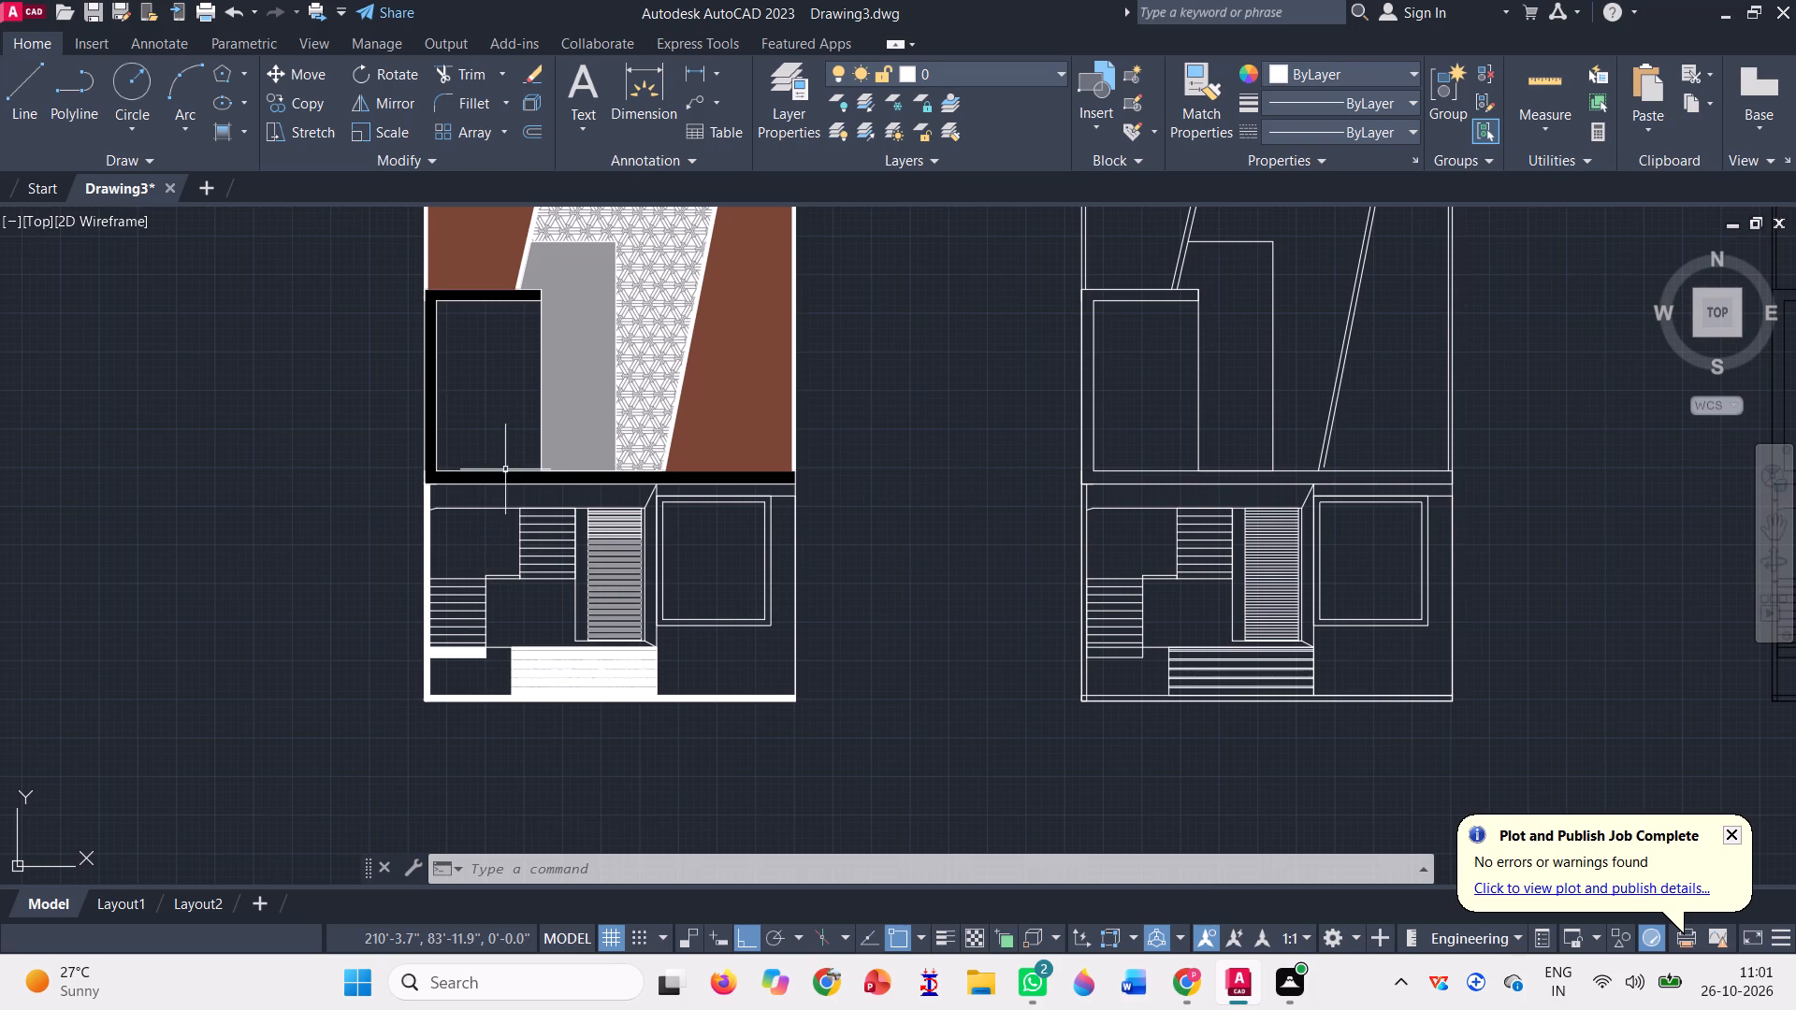
{"action": "left_click", "coordinate": [226, 132]}
{"action": "scroll", "coordinate": [303, 100], "scroll_direction": "up", "scroll_amount": 5}
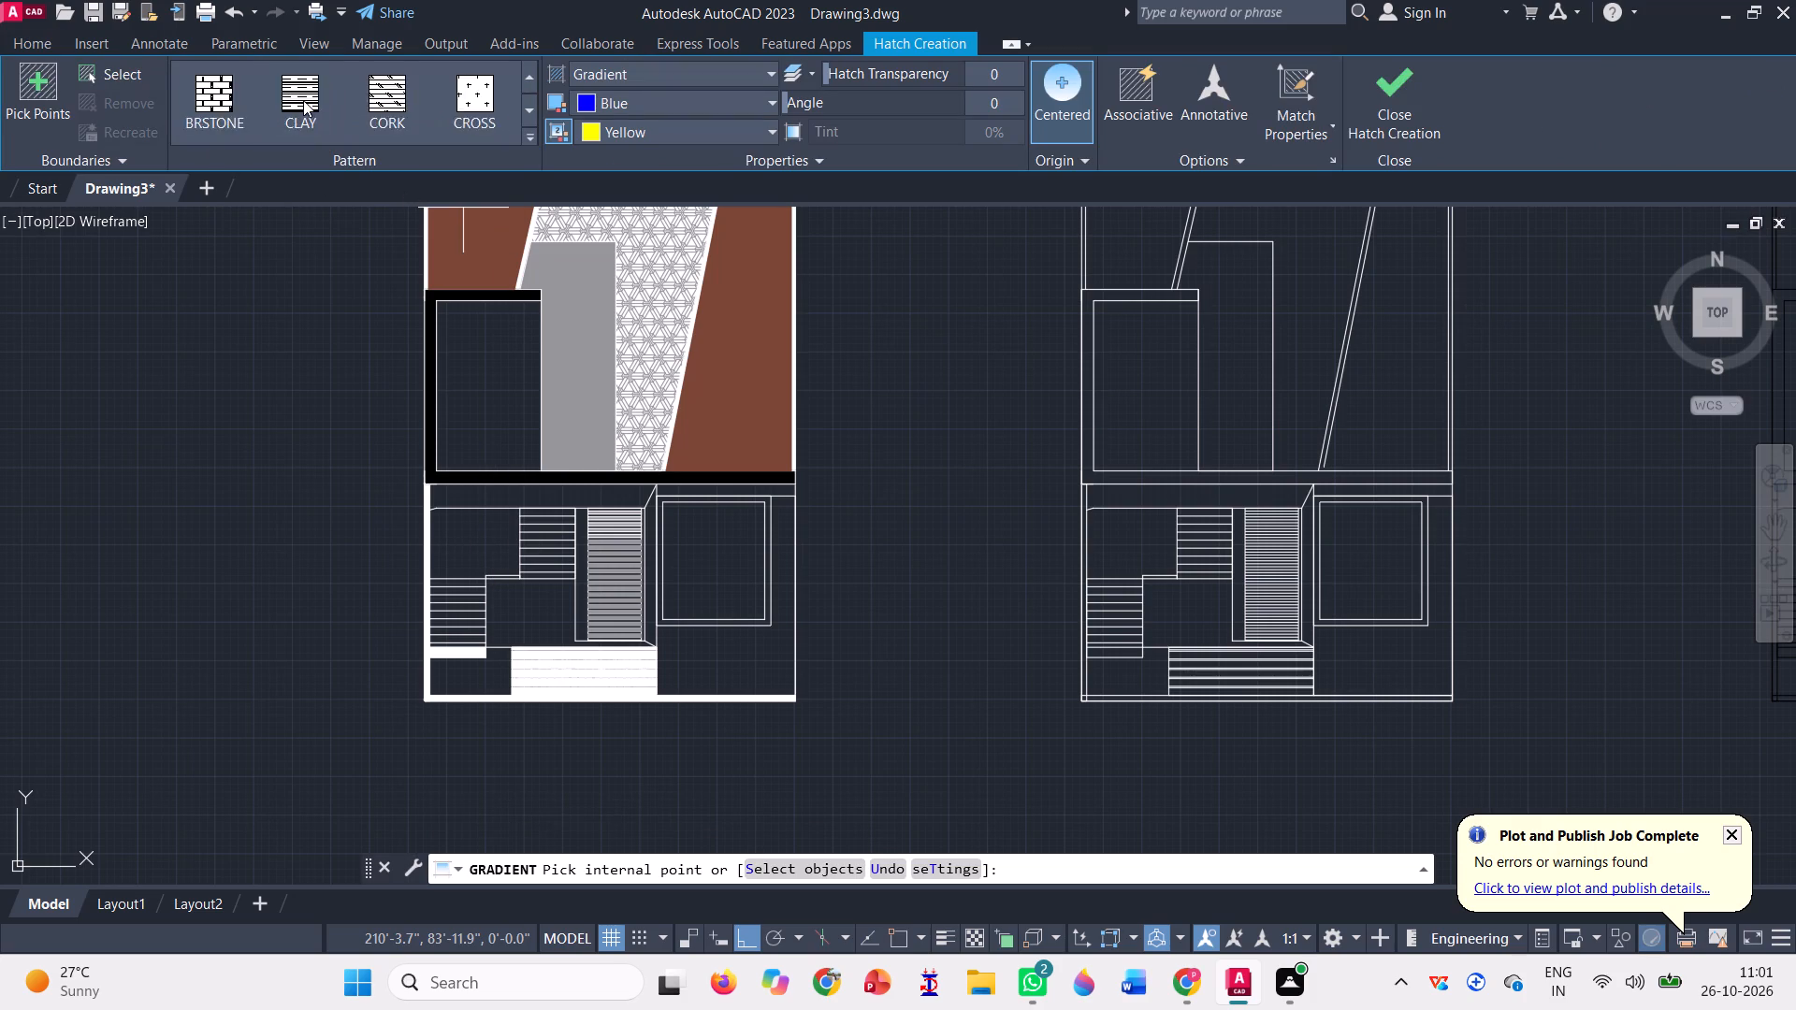
{"action": "scroll", "coordinate": [303, 100], "scroll_direction": "up", "scroll_amount": 7}
{"action": "left_click", "coordinate": [219, 101]}
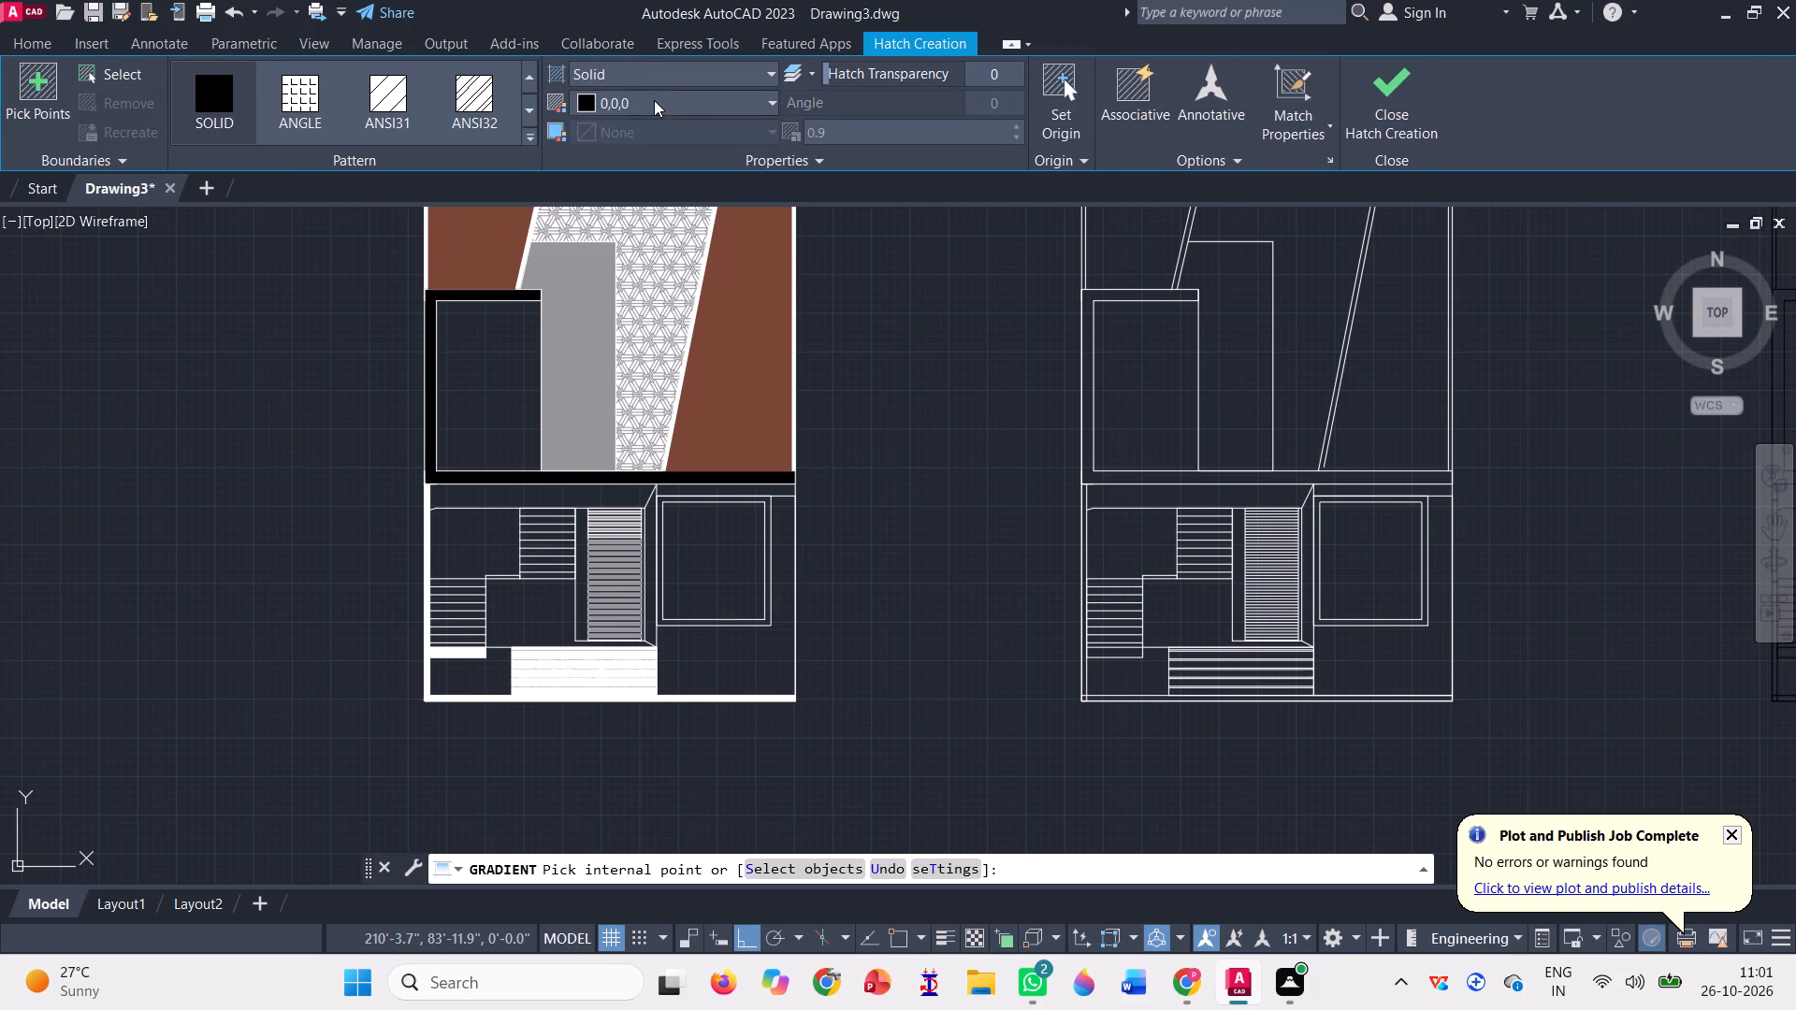
{"action": "left_click", "coordinate": [652, 96]}
{"action": "left_click", "coordinate": [588, 224]}
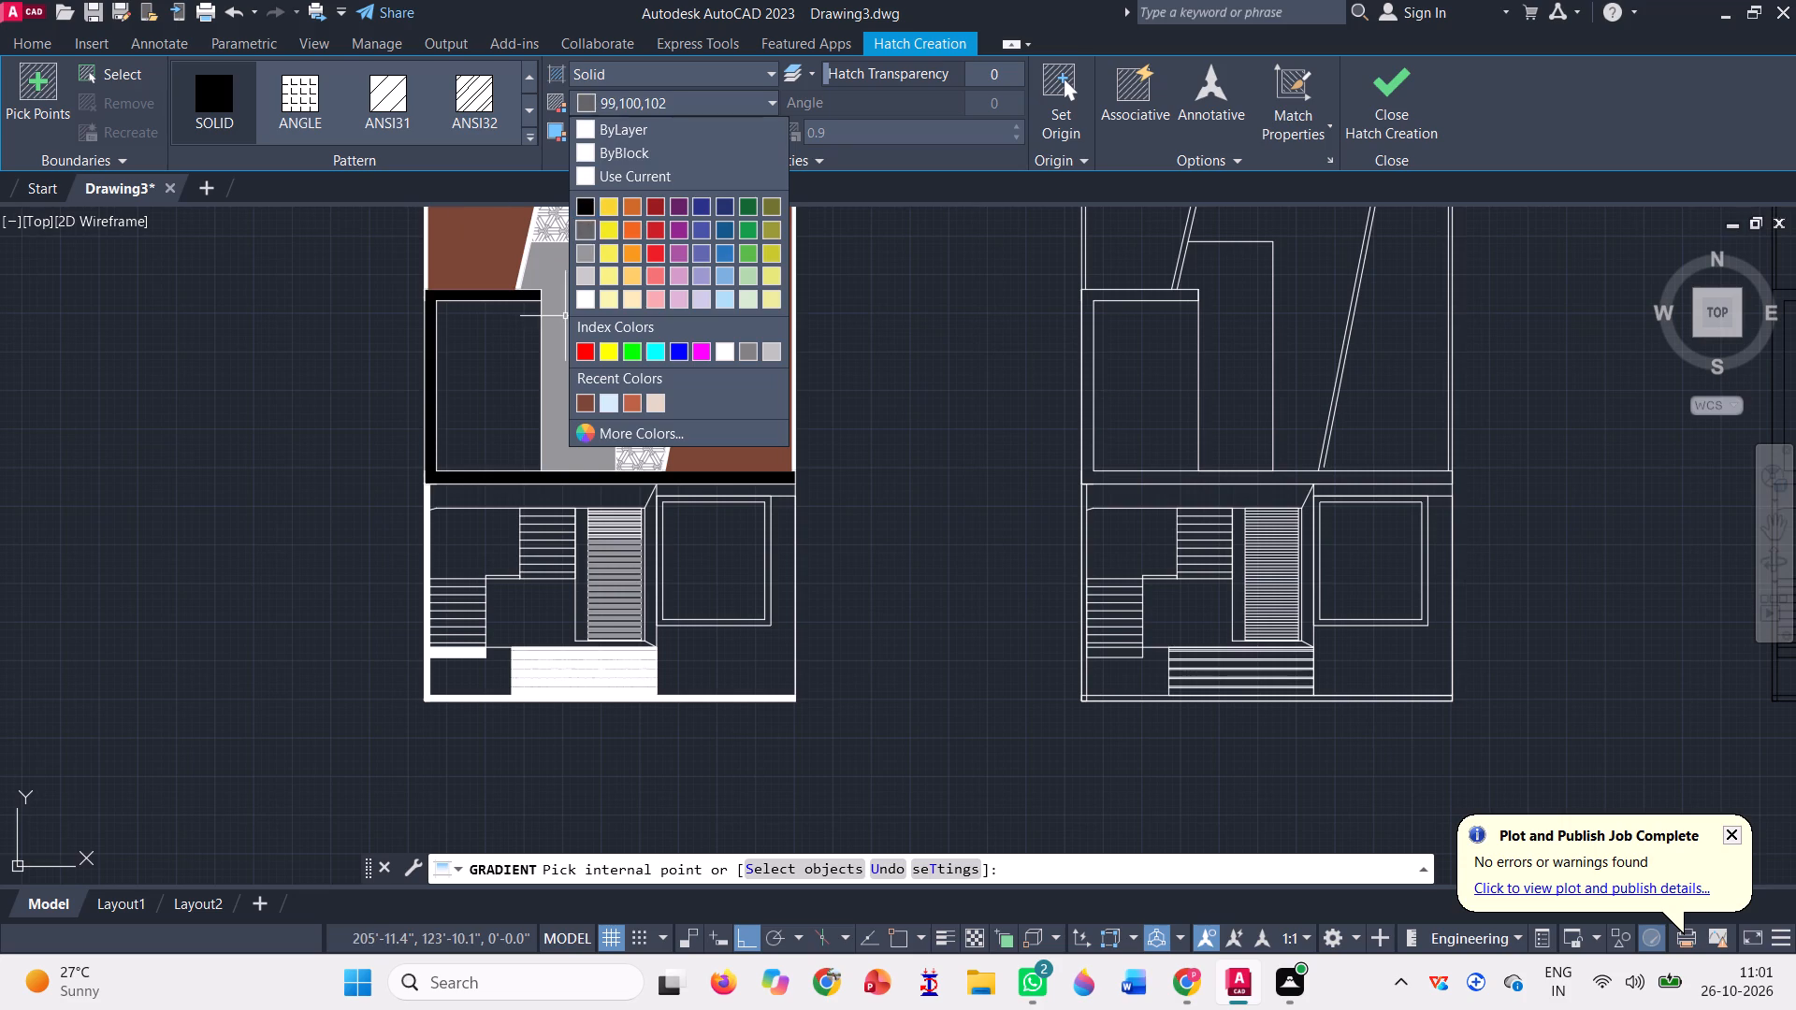
{"action": "scroll", "coordinate": [541, 507], "scroll_direction": "up", "scroll_amount": 3}
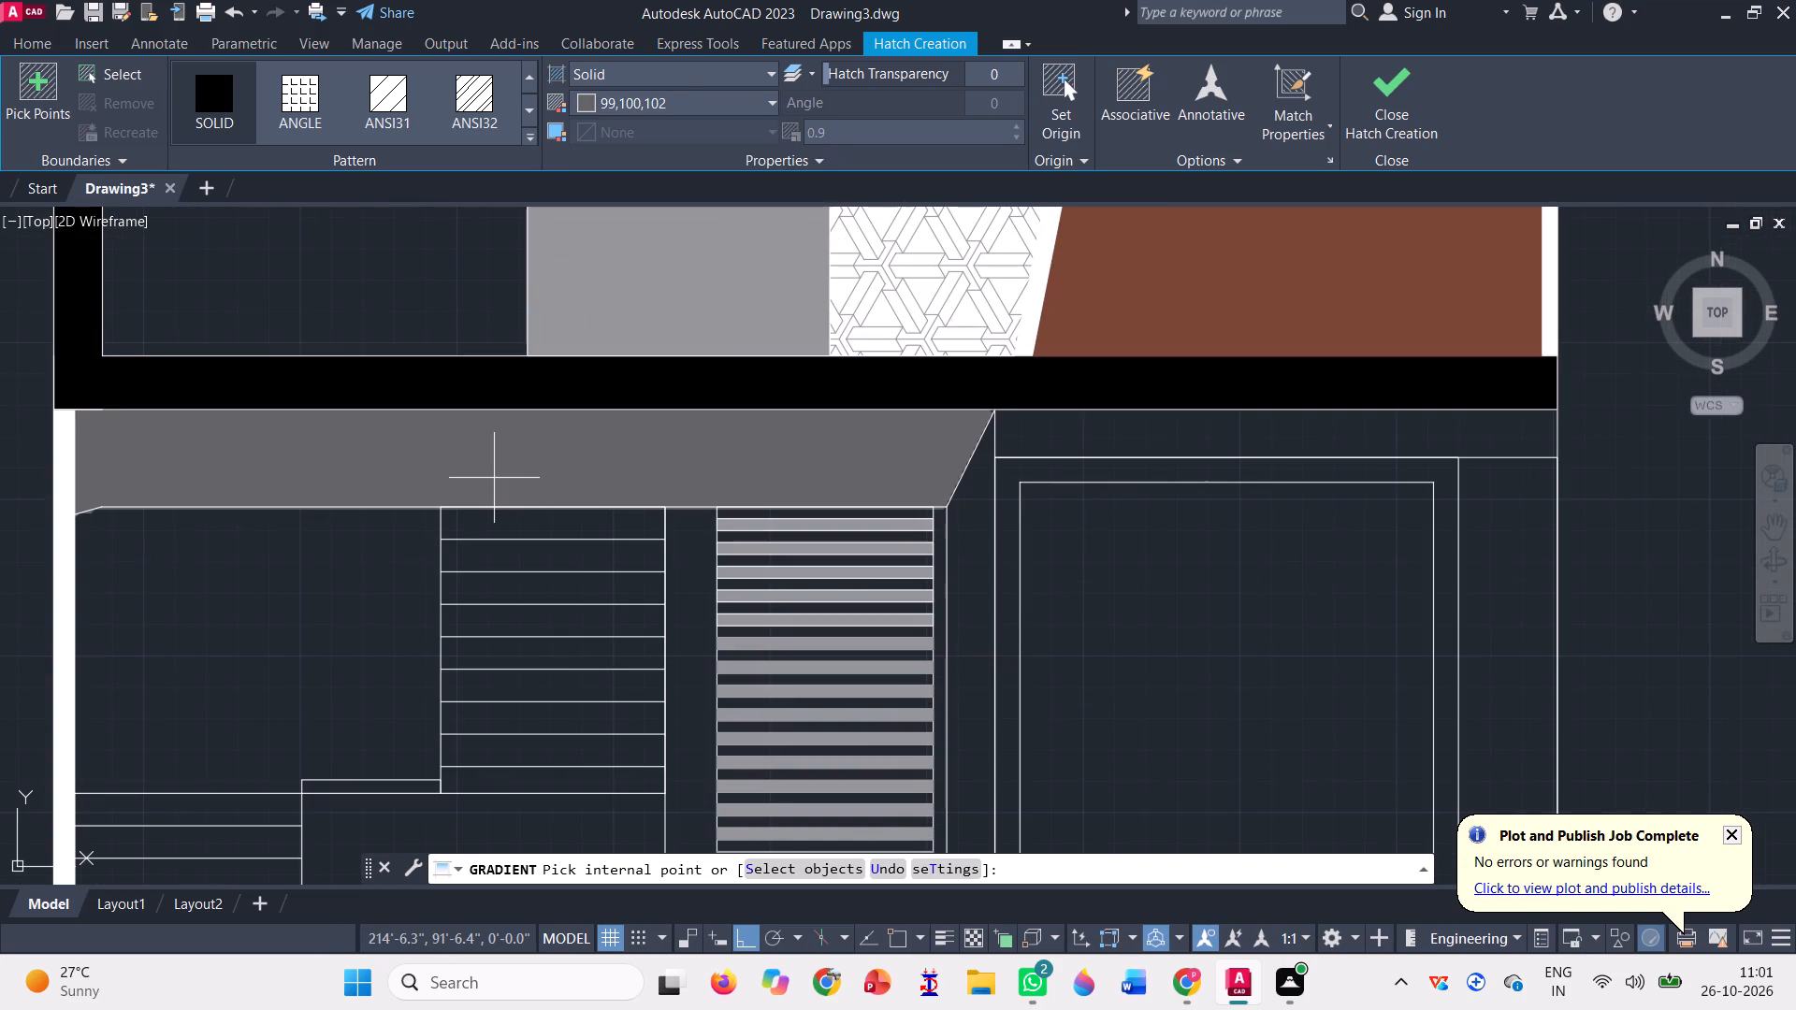
{"action": "left_click", "coordinate": [491, 475]}
{"action": "scroll", "coordinate": [457, 483], "scroll_direction": "down", "scroll_amount": 3}
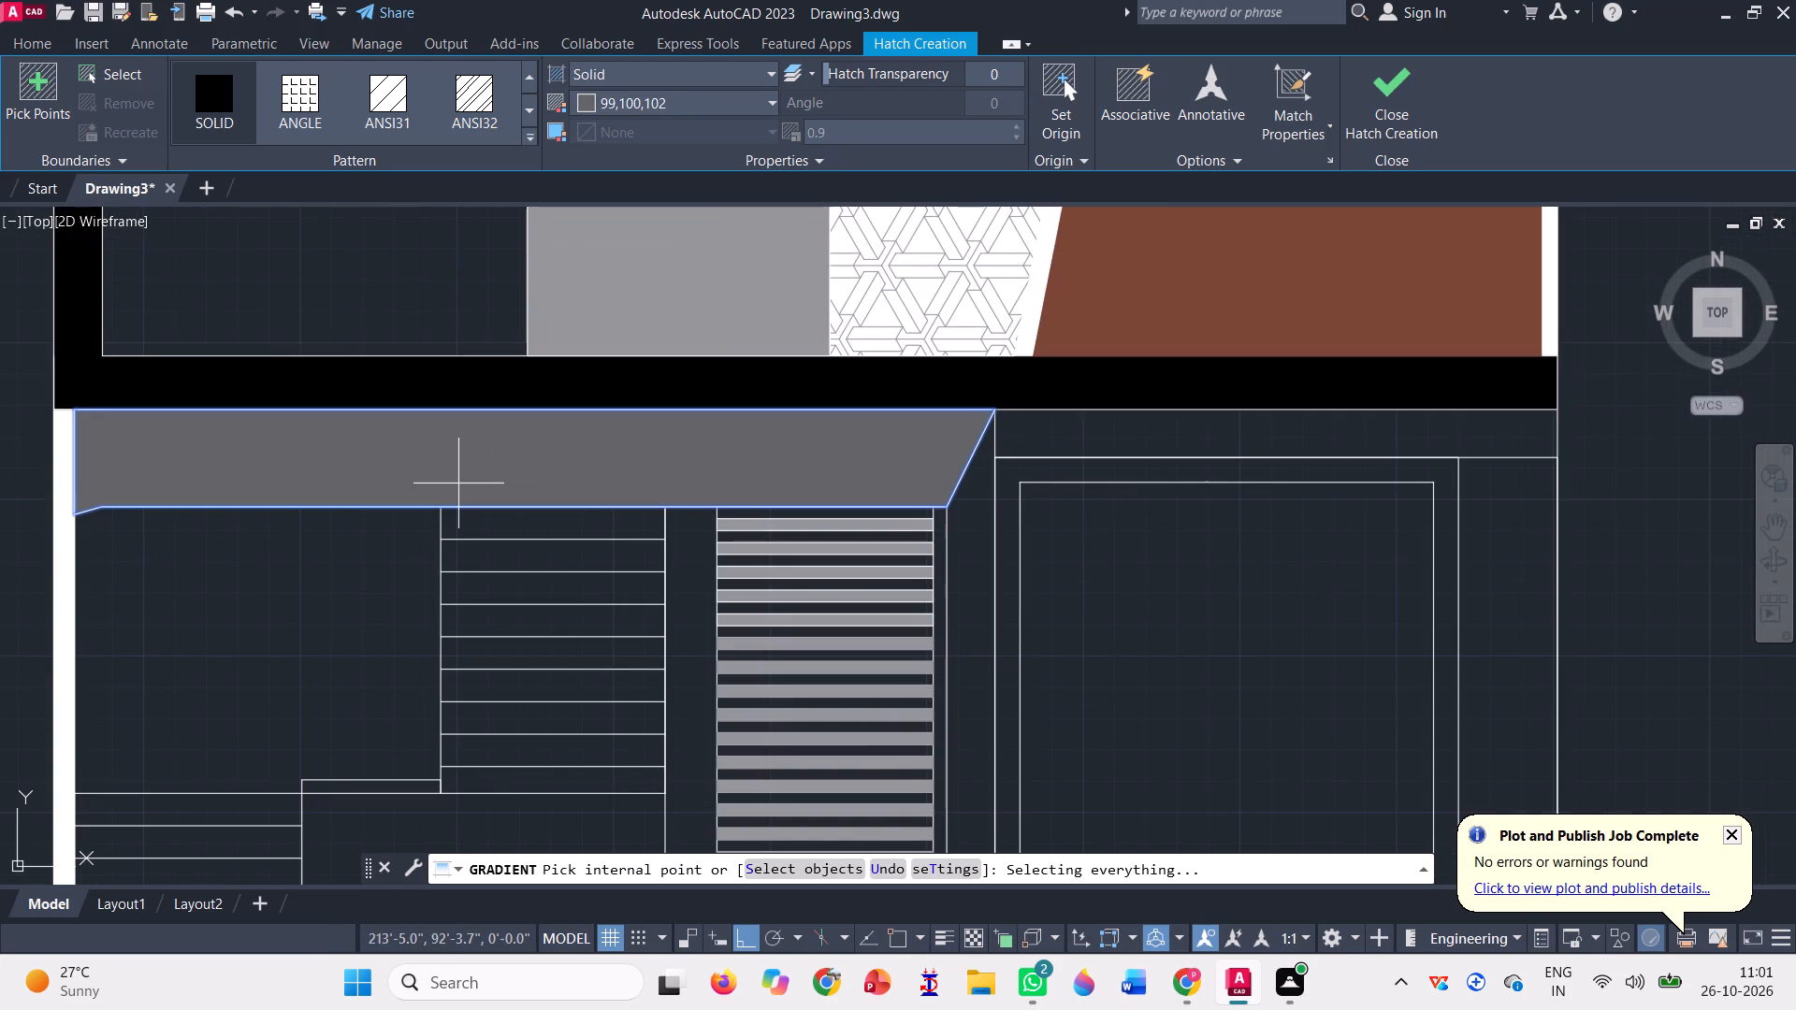
{"action": "scroll", "coordinate": [457, 483], "scroll_direction": "down", "scroll_amount": 1}
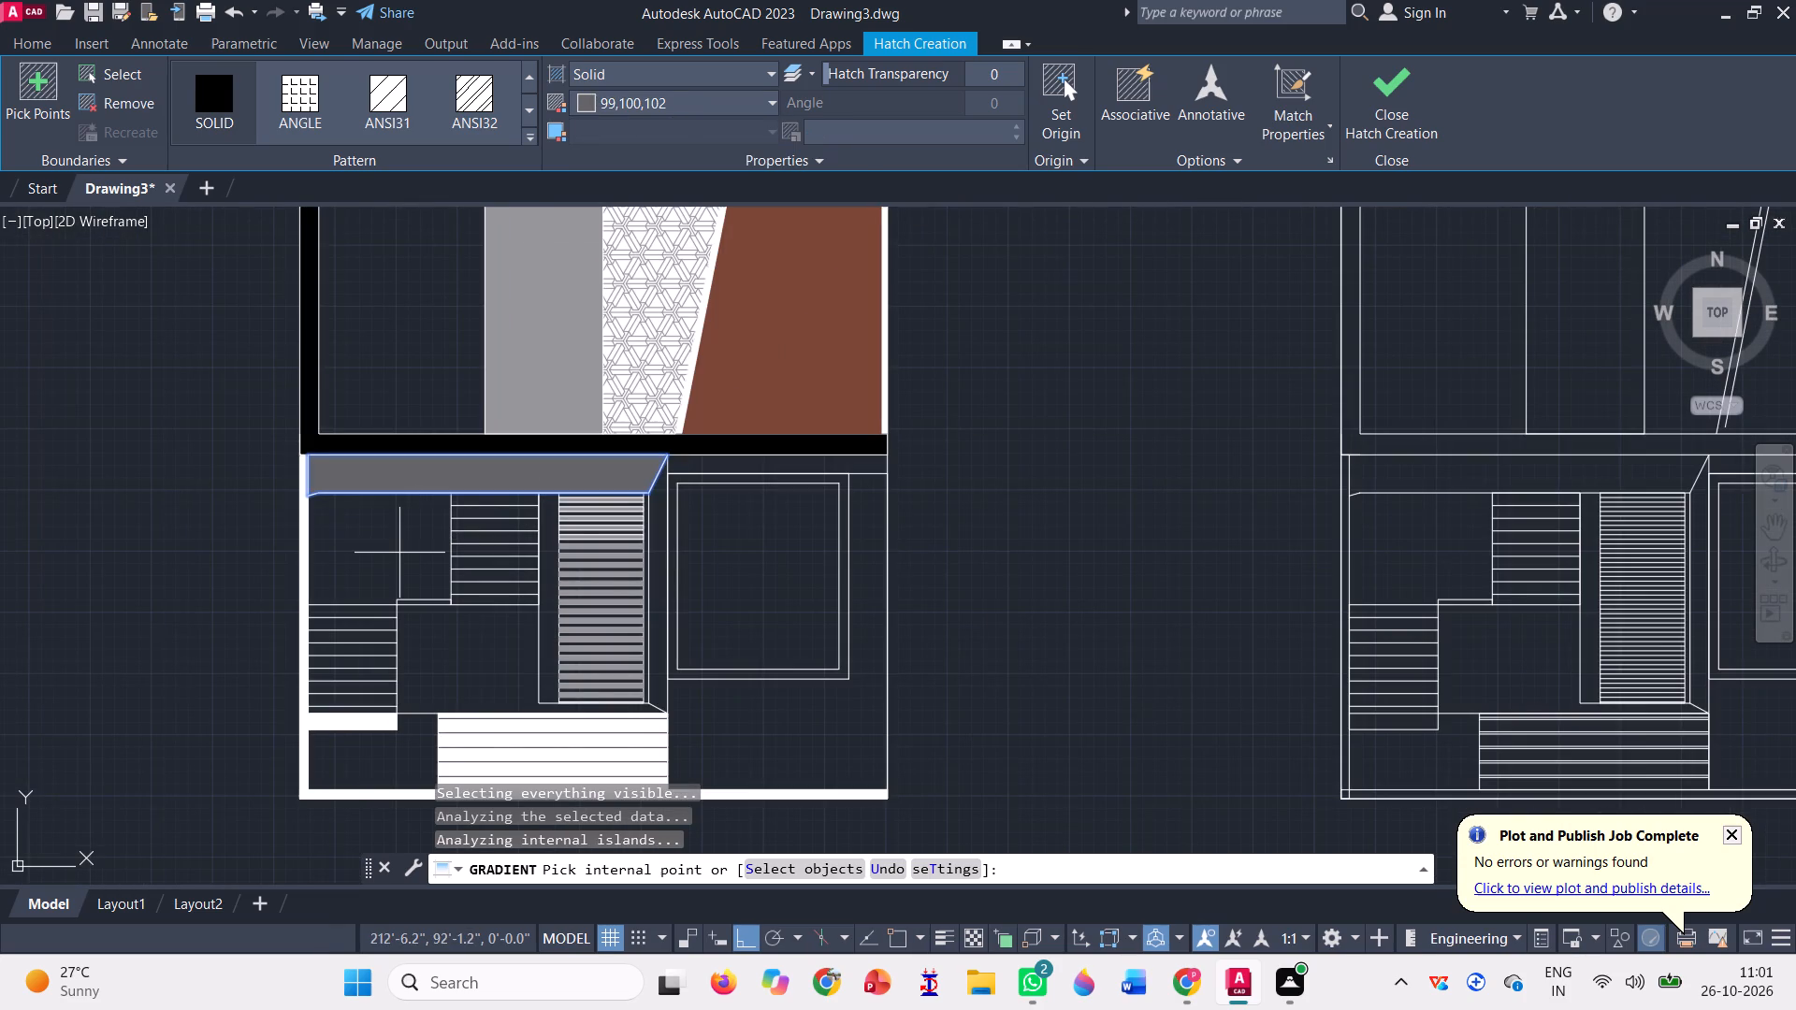
{"action": "scroll", "coordinate": [396, 549], "scroll_direction": "down", "scroll_amount": 1}
{"action": "left_click", "coordinate": [681, 664]}
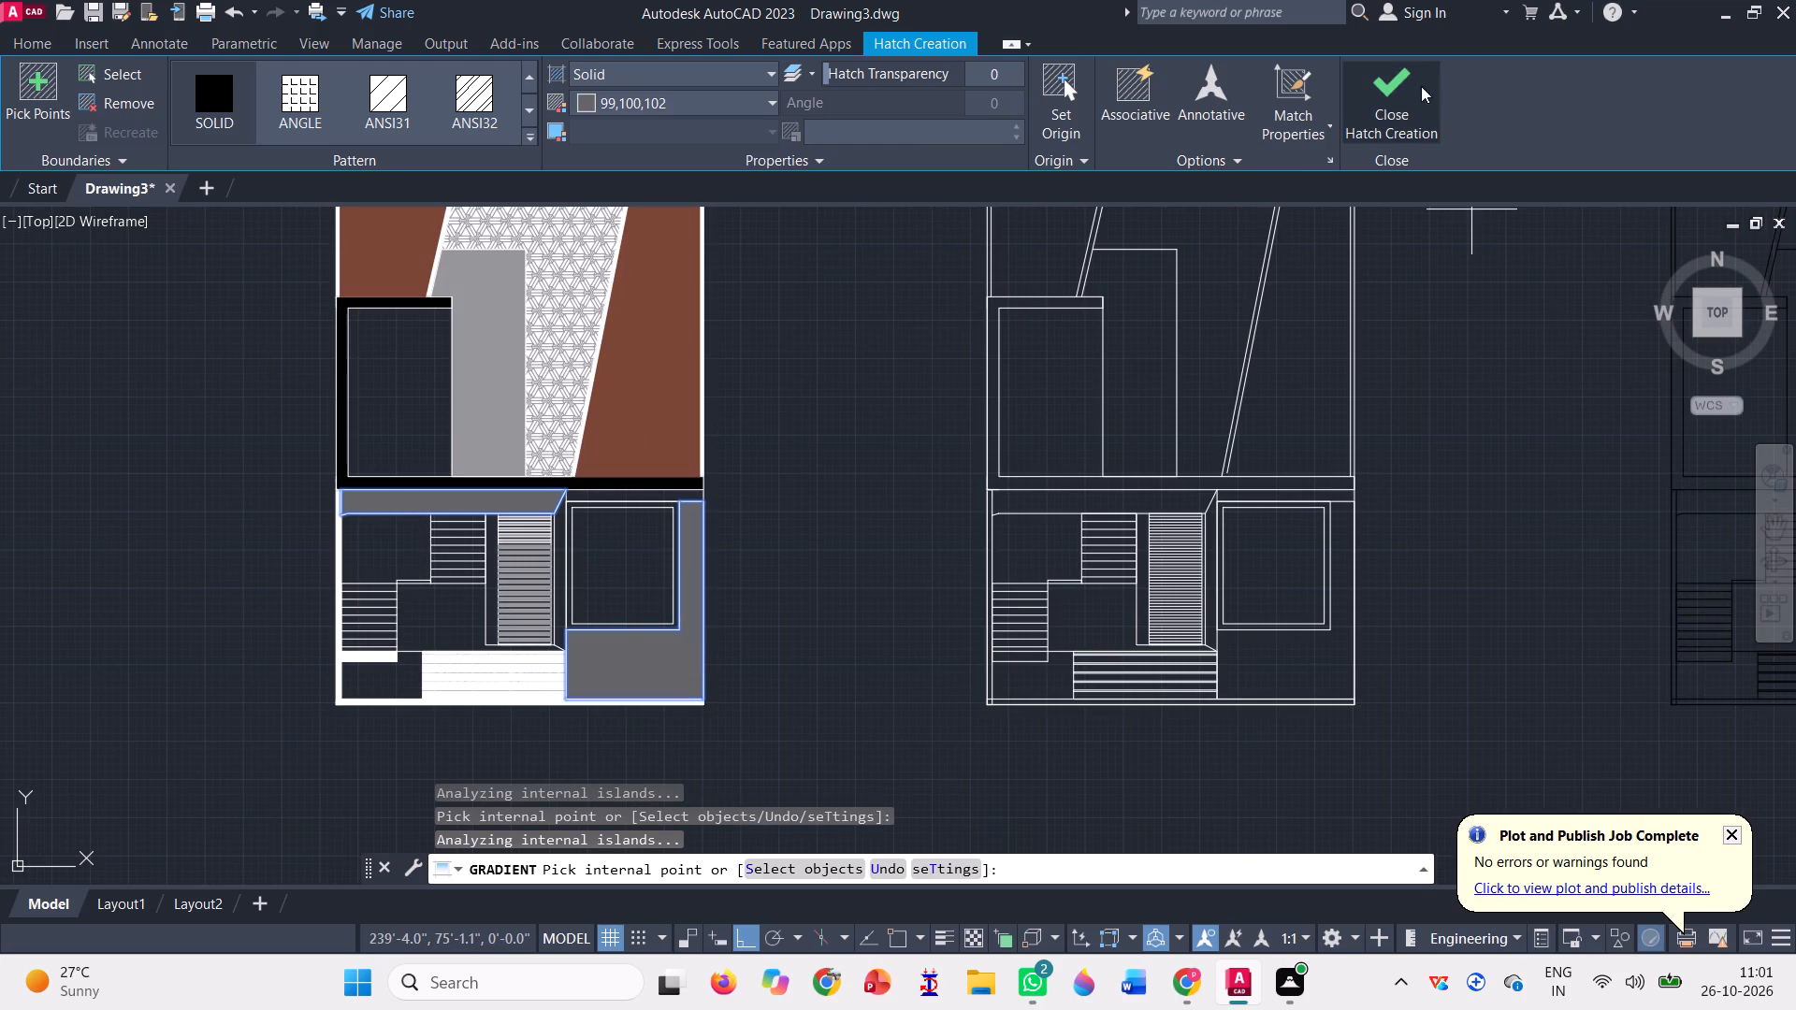
{"action": "left_click", "coordinate": [1391, 100]}
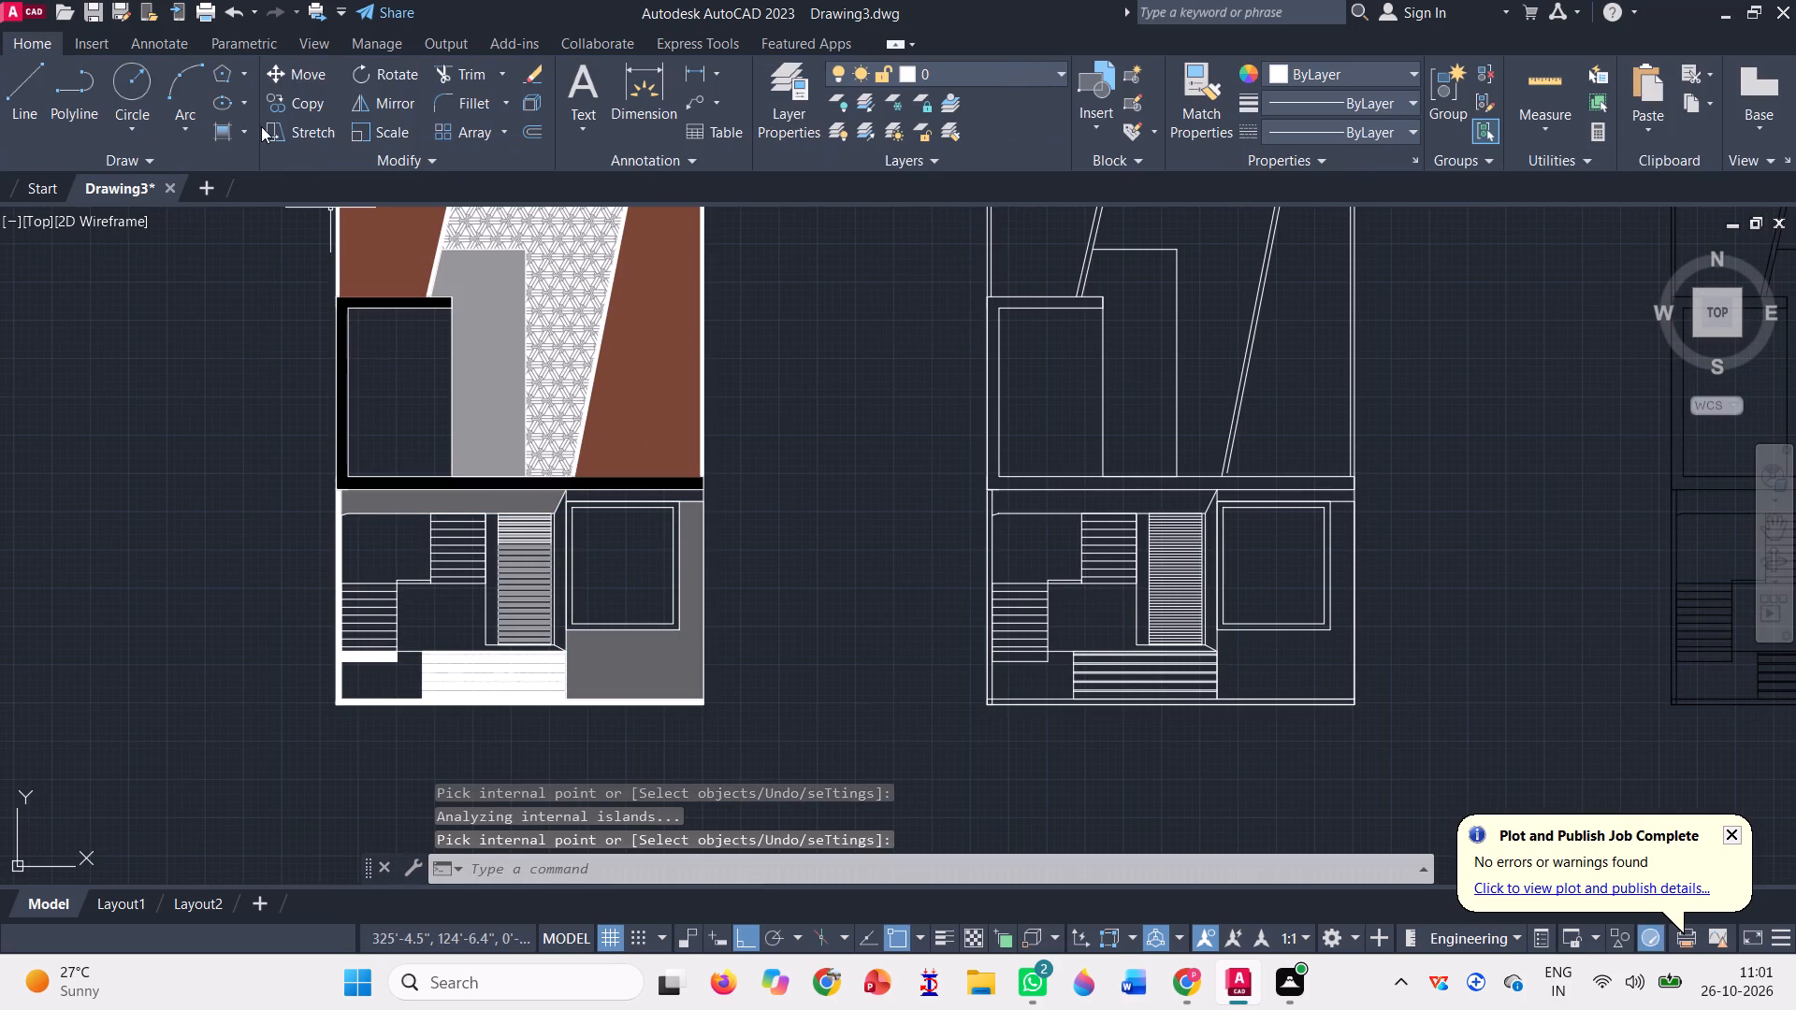
Overlay a GRAVEL hatch in color 147,149,152 on the L-shaped grey area around the west layout's southeast room.
{"action": "left_click", "coordinate": [218, 132]}
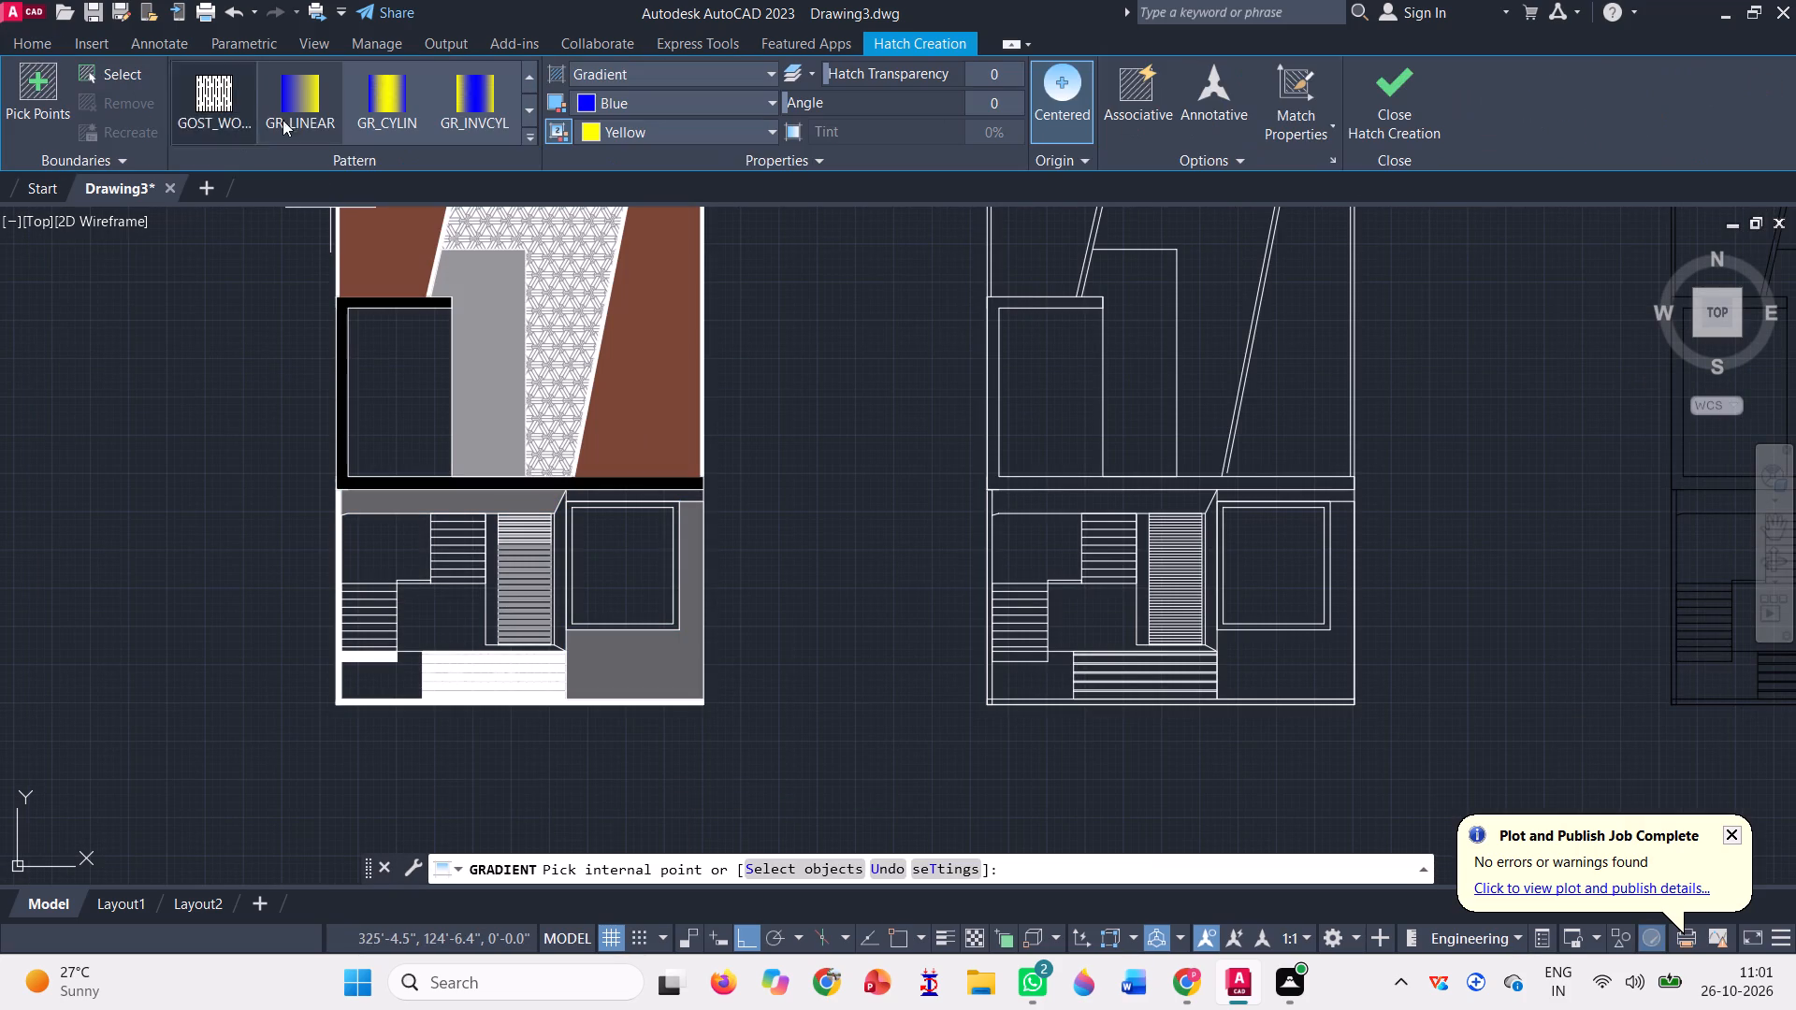
{"action": "scroll", "coordinate": [339, 95], "scroll_direction": "up", "scroll_amount": 17}
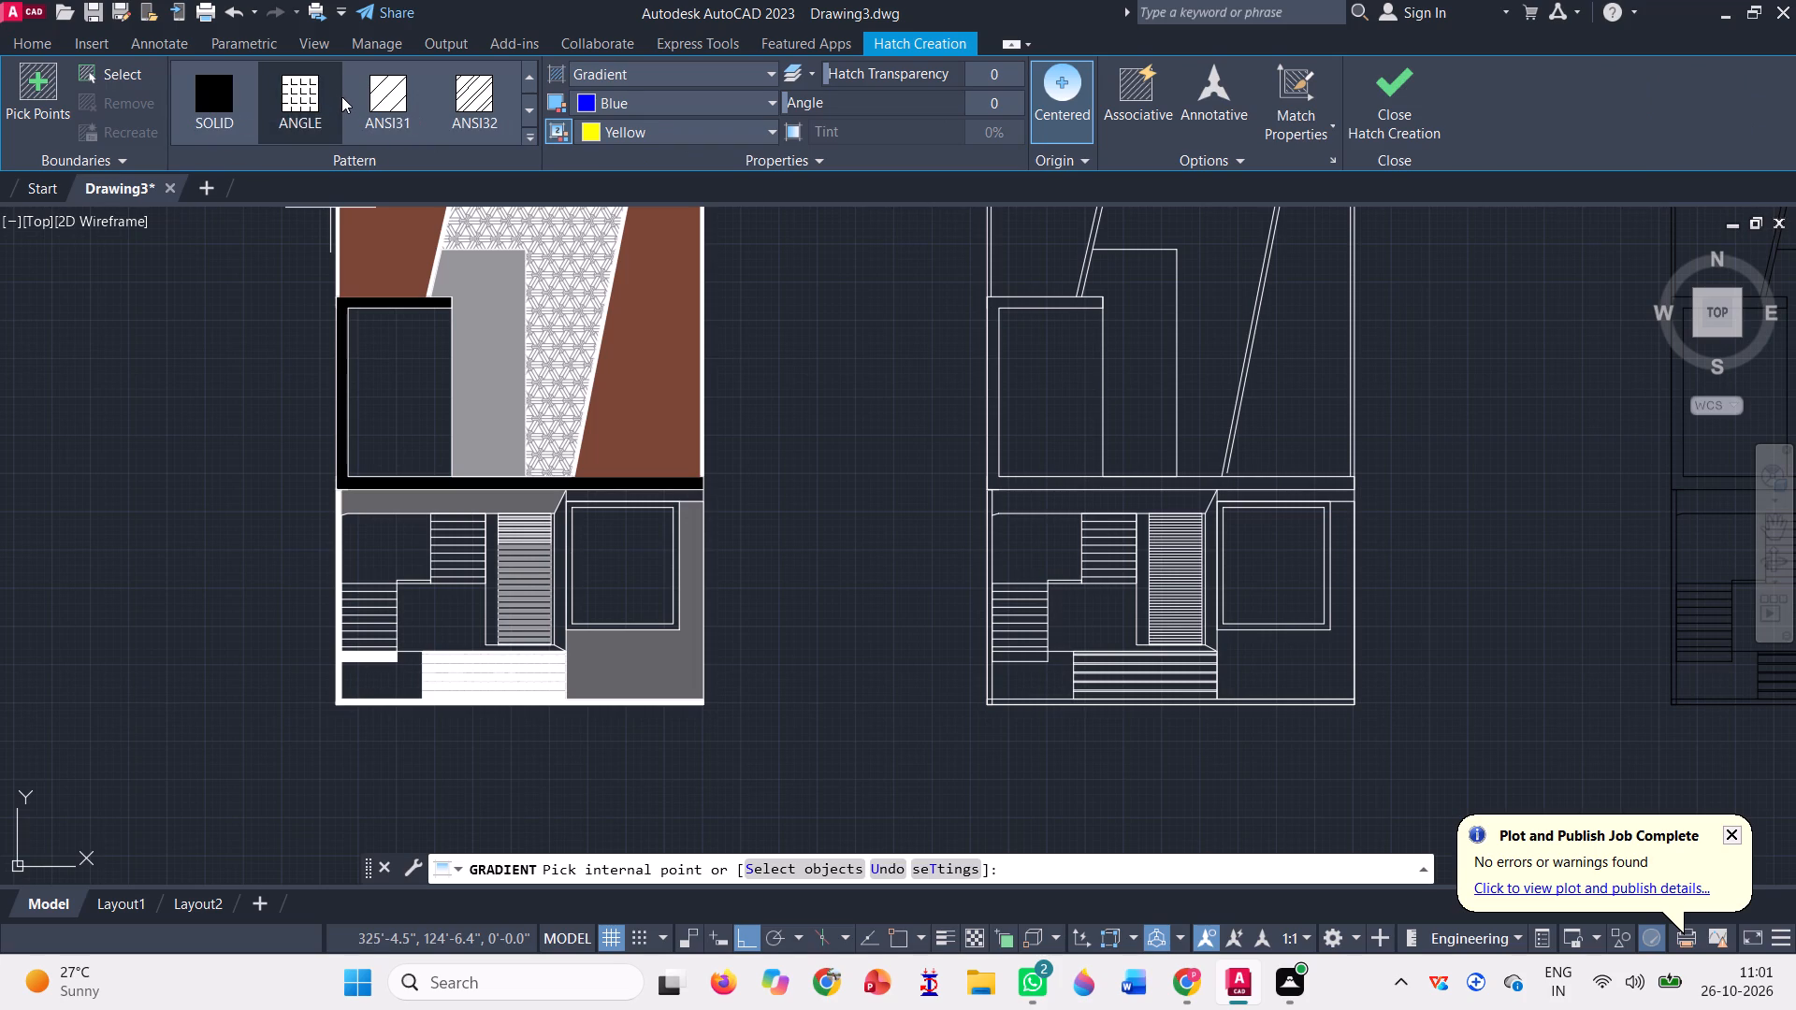
{"action": "scroll", "coordinate": [341, 96], "scroll_direction": "down", "scroll_amount": 4}
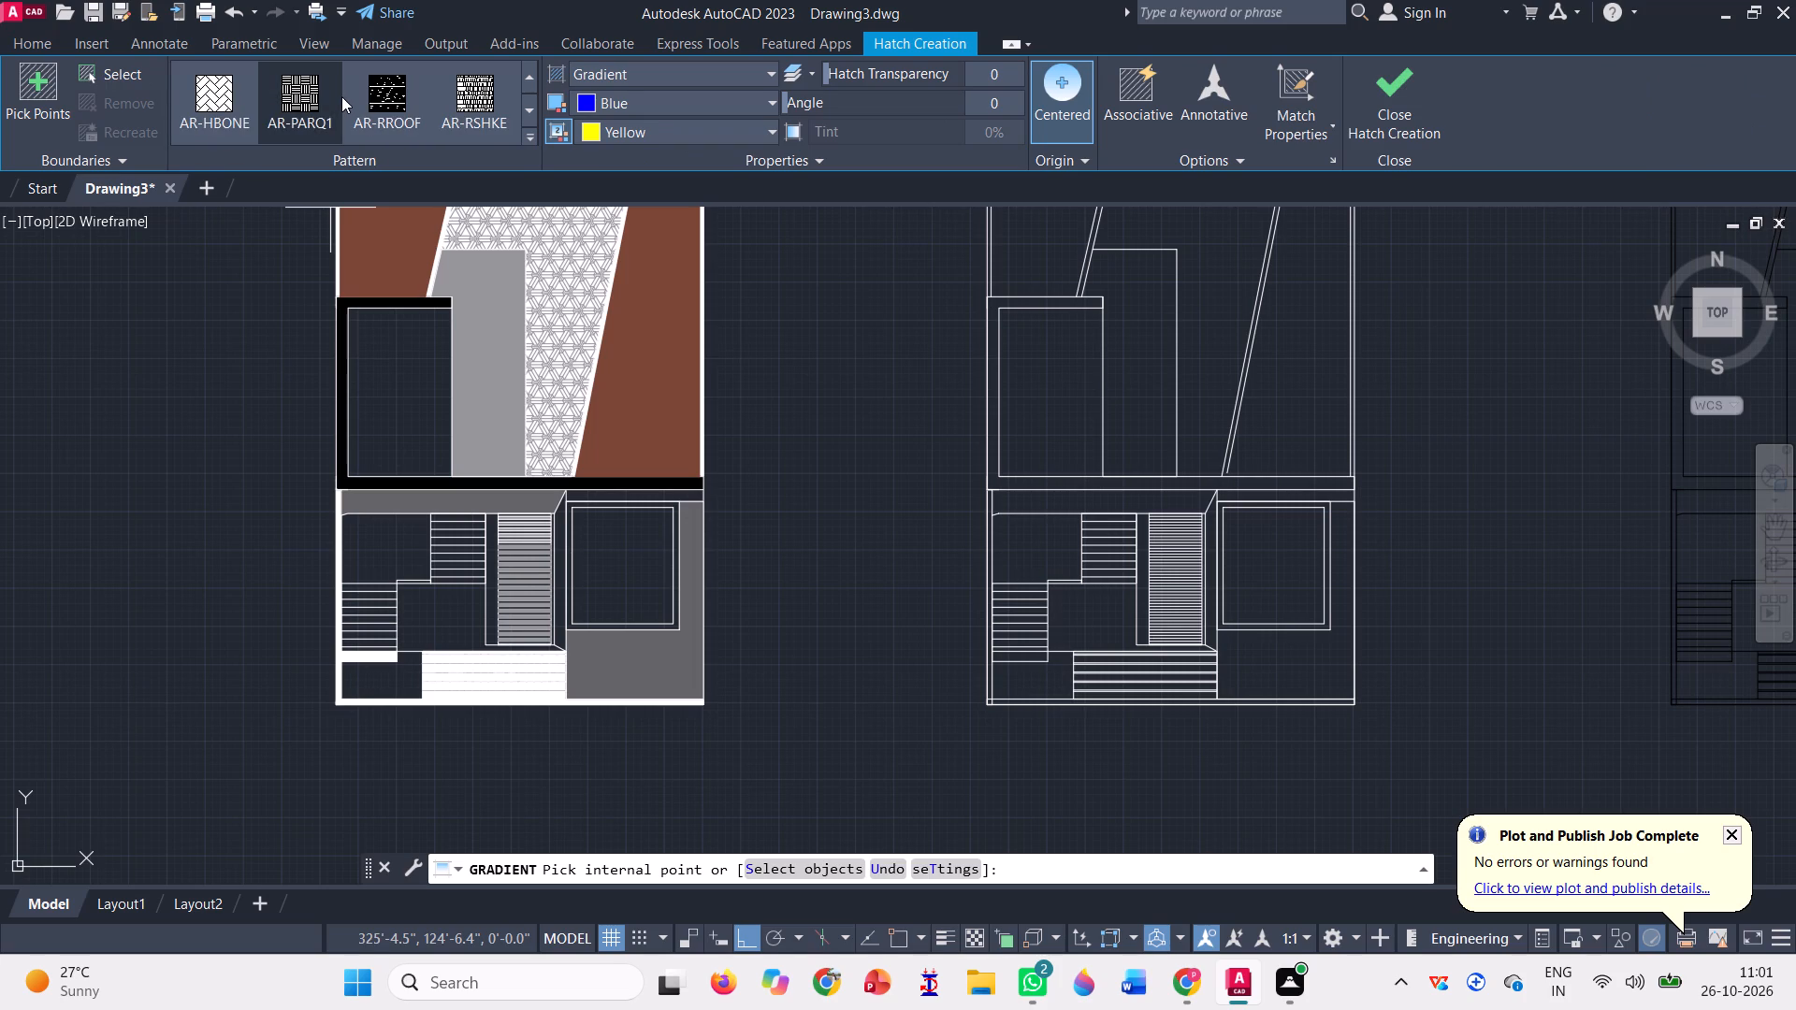
{"action": "scroll", "coordinate": [341, 96], "scroll_direction": "down", "scroll_amount": 6}
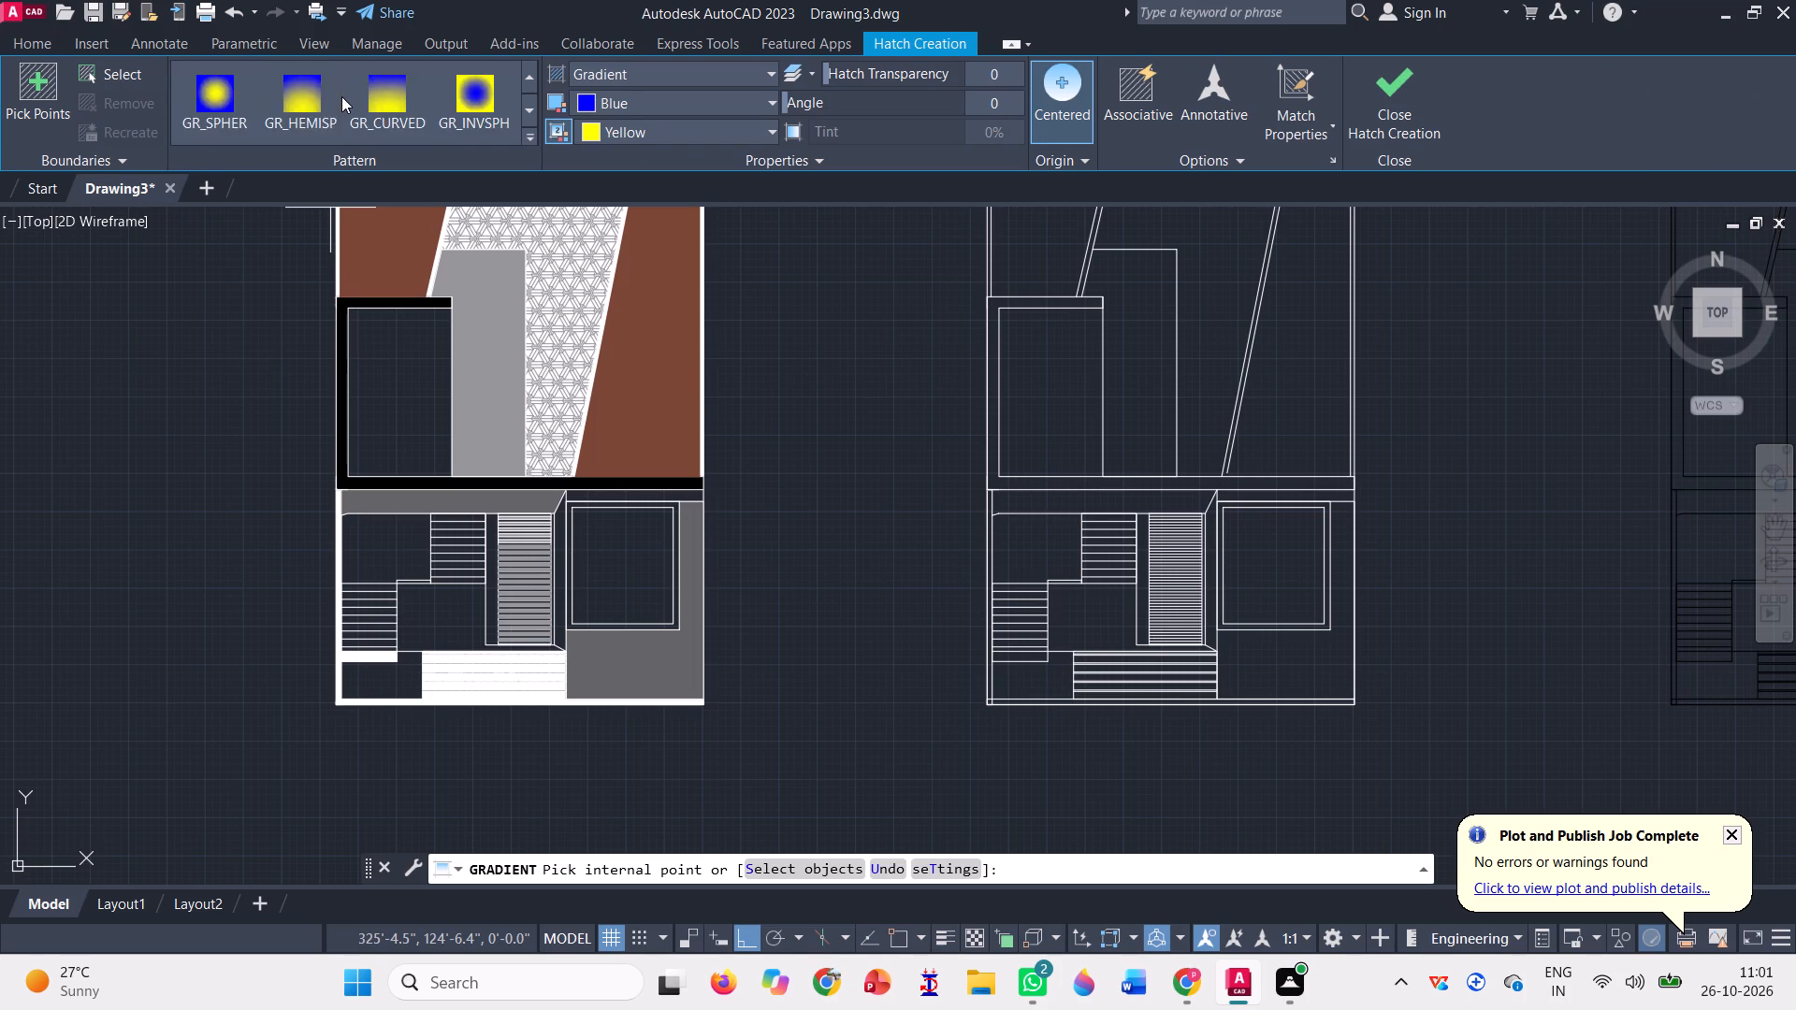
{"action": "scroll", "coordinate": [341, 96], "scroll_direction": "down", "scroll_amount": 2}
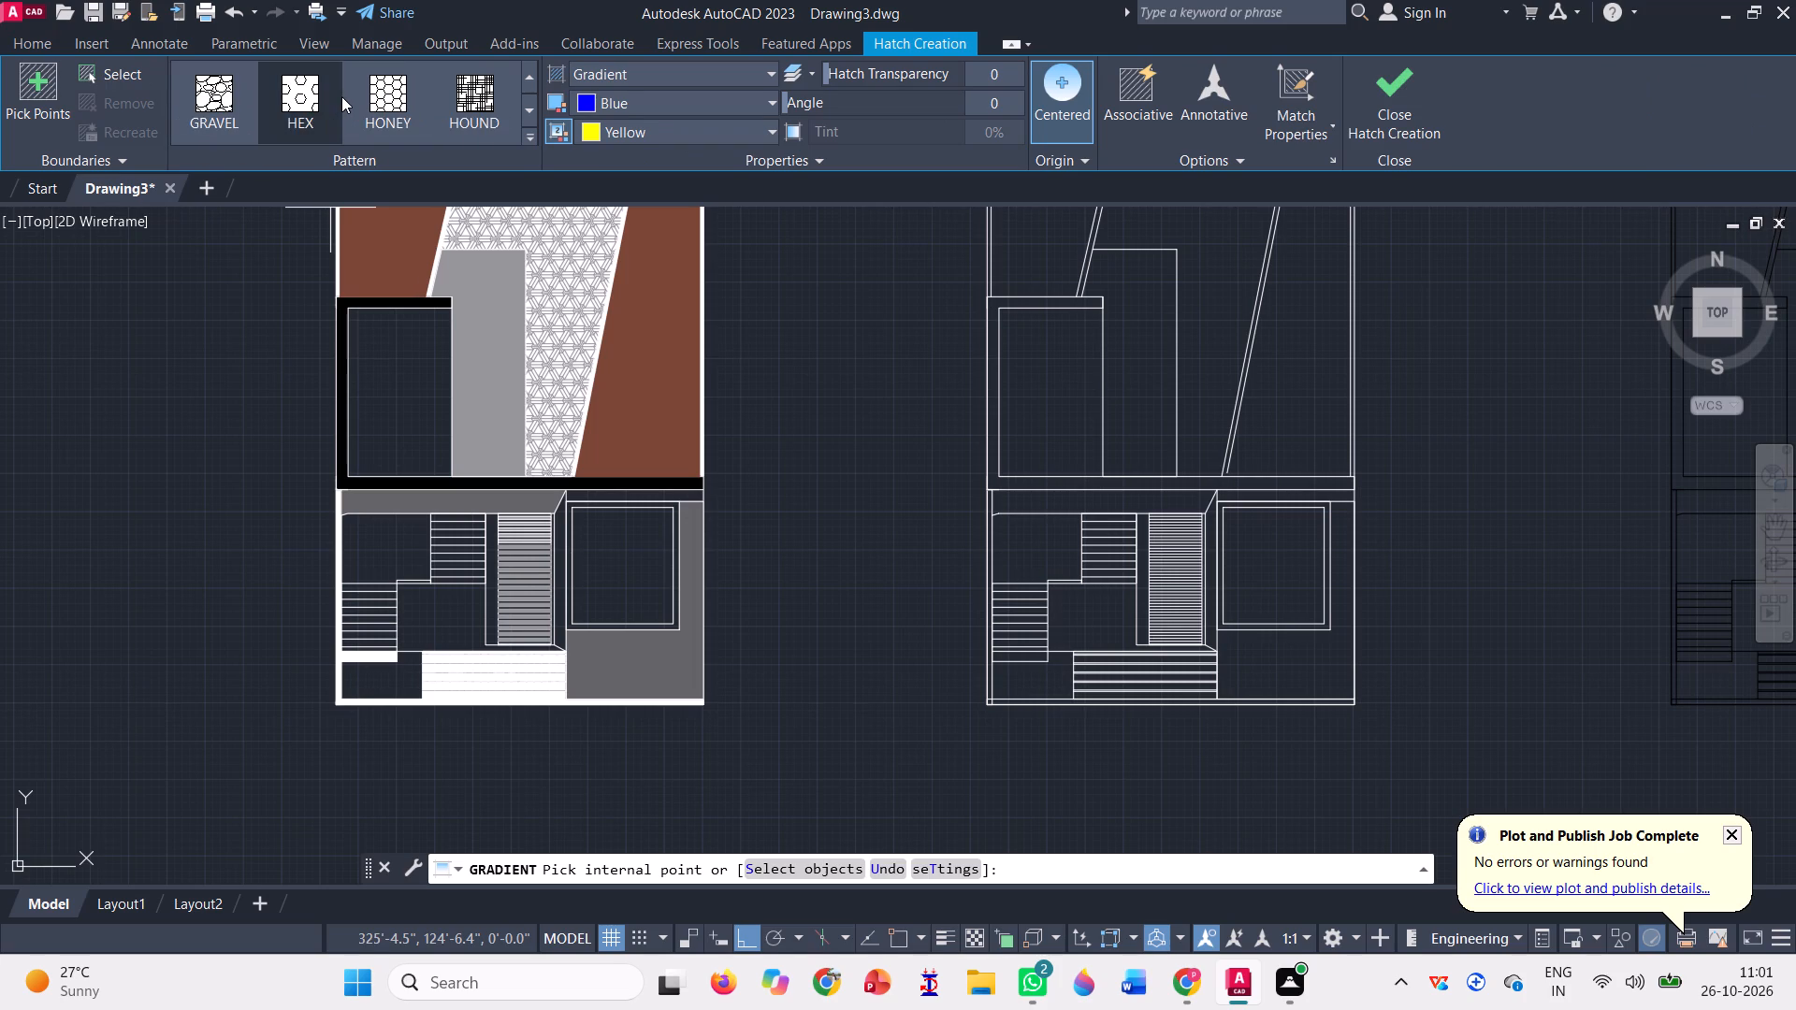
{"action": "scroll", "coordinate": [341, 96], "scroll_direction": "down", "scroll_amount": 1}
{"action": "scroll", "coordinate": [341, 99], "scroll_direction": "up", "scroll_amount": 2}
{"action": "scroll", "coordinate": [261, 106], "scroll_direction": "down", "scroll_amount": 1}
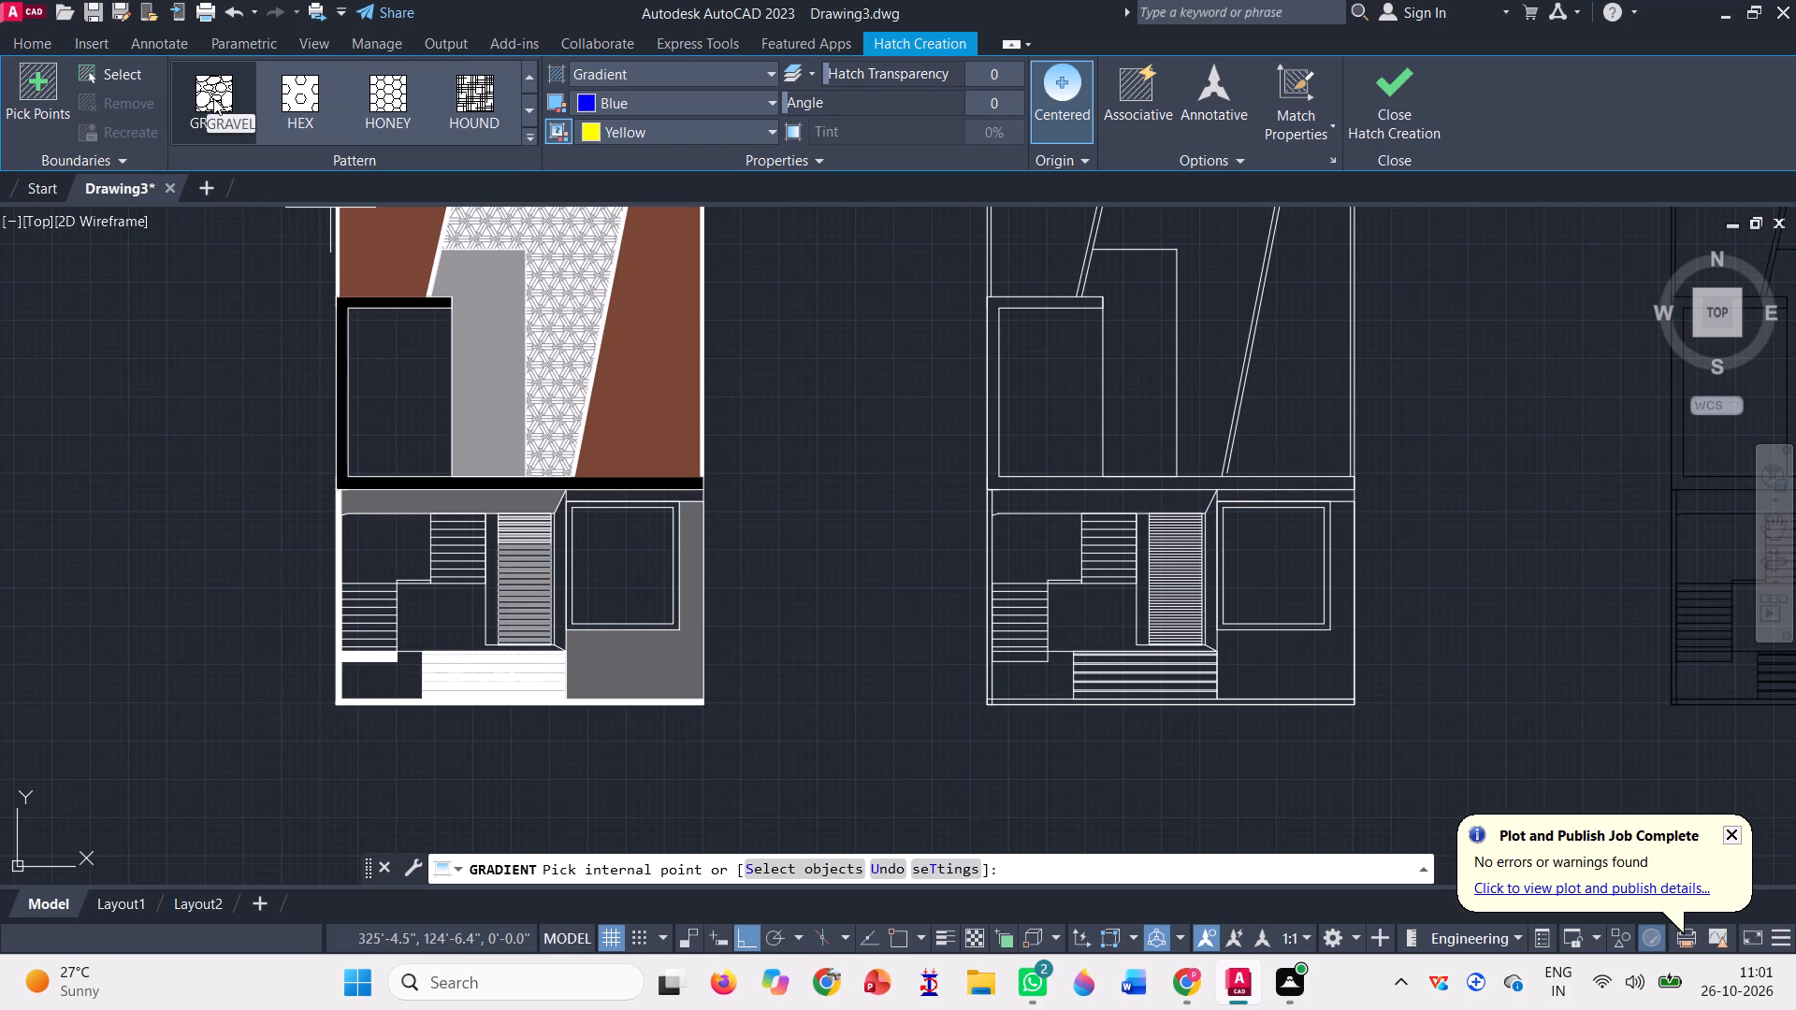
{"action": "left_click", "coordinate": [214, 96]}
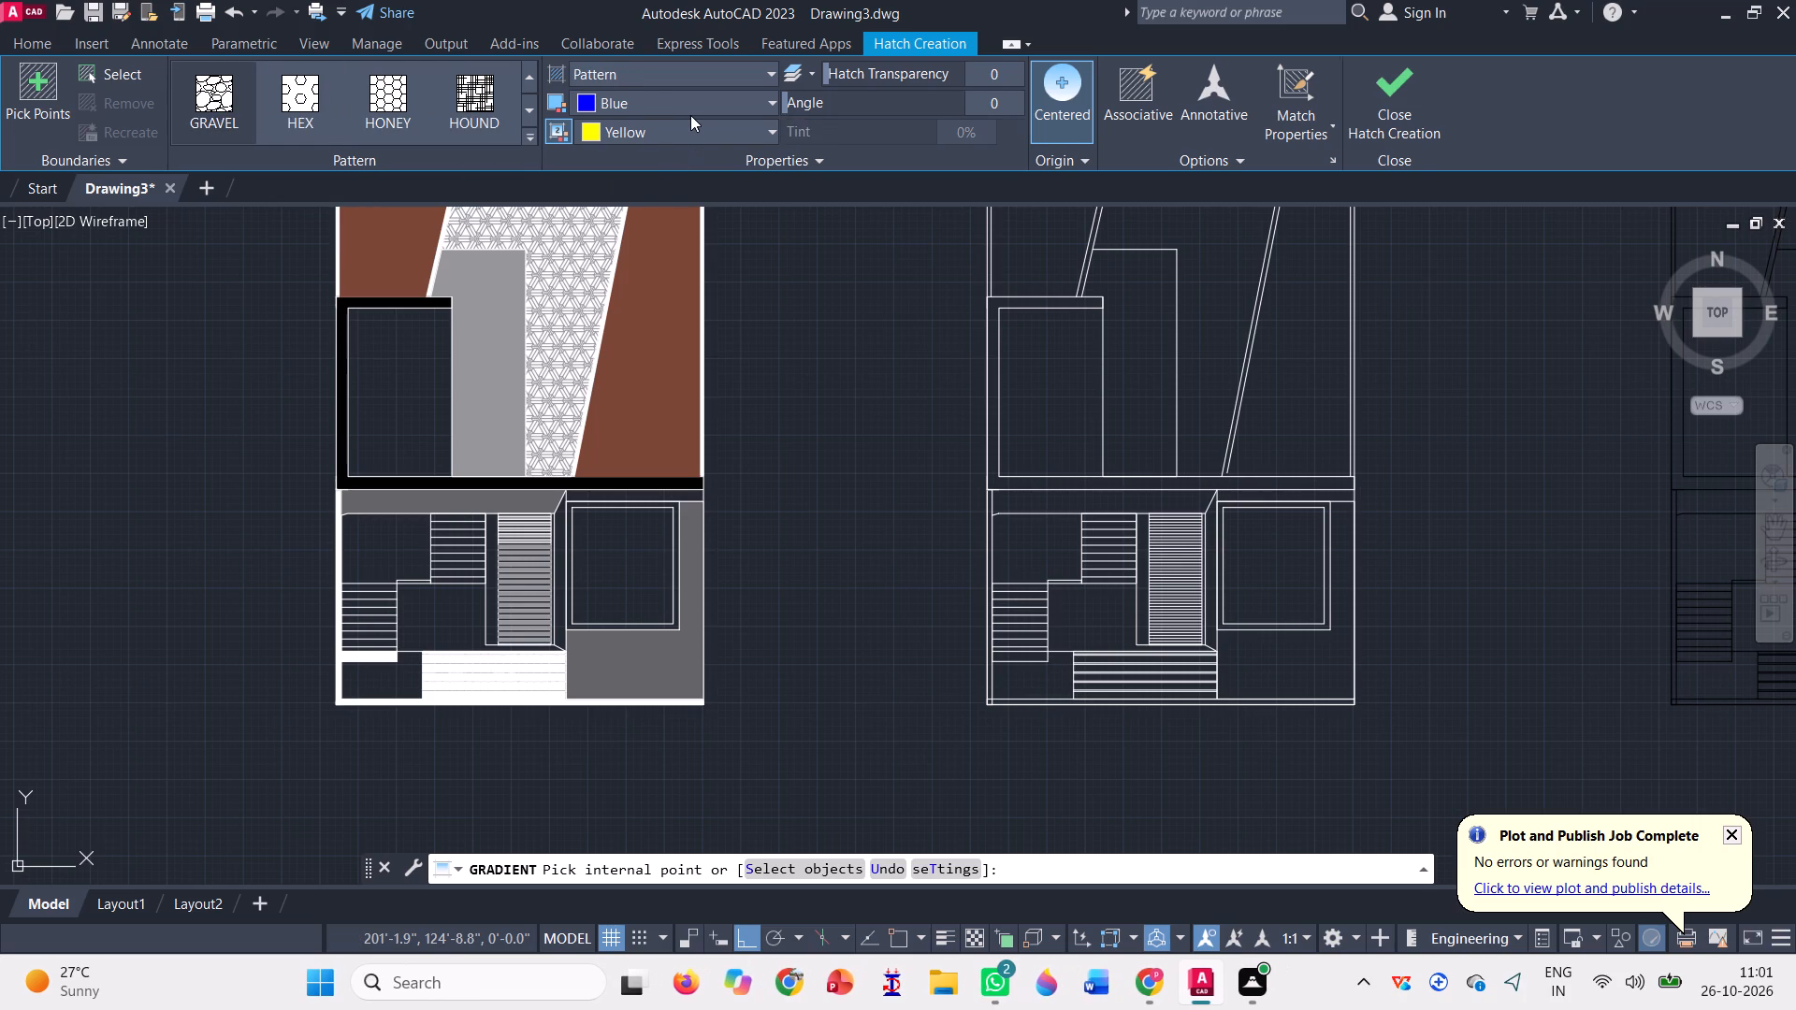
{"action": "left_click", "coordinate": [690, 115]}
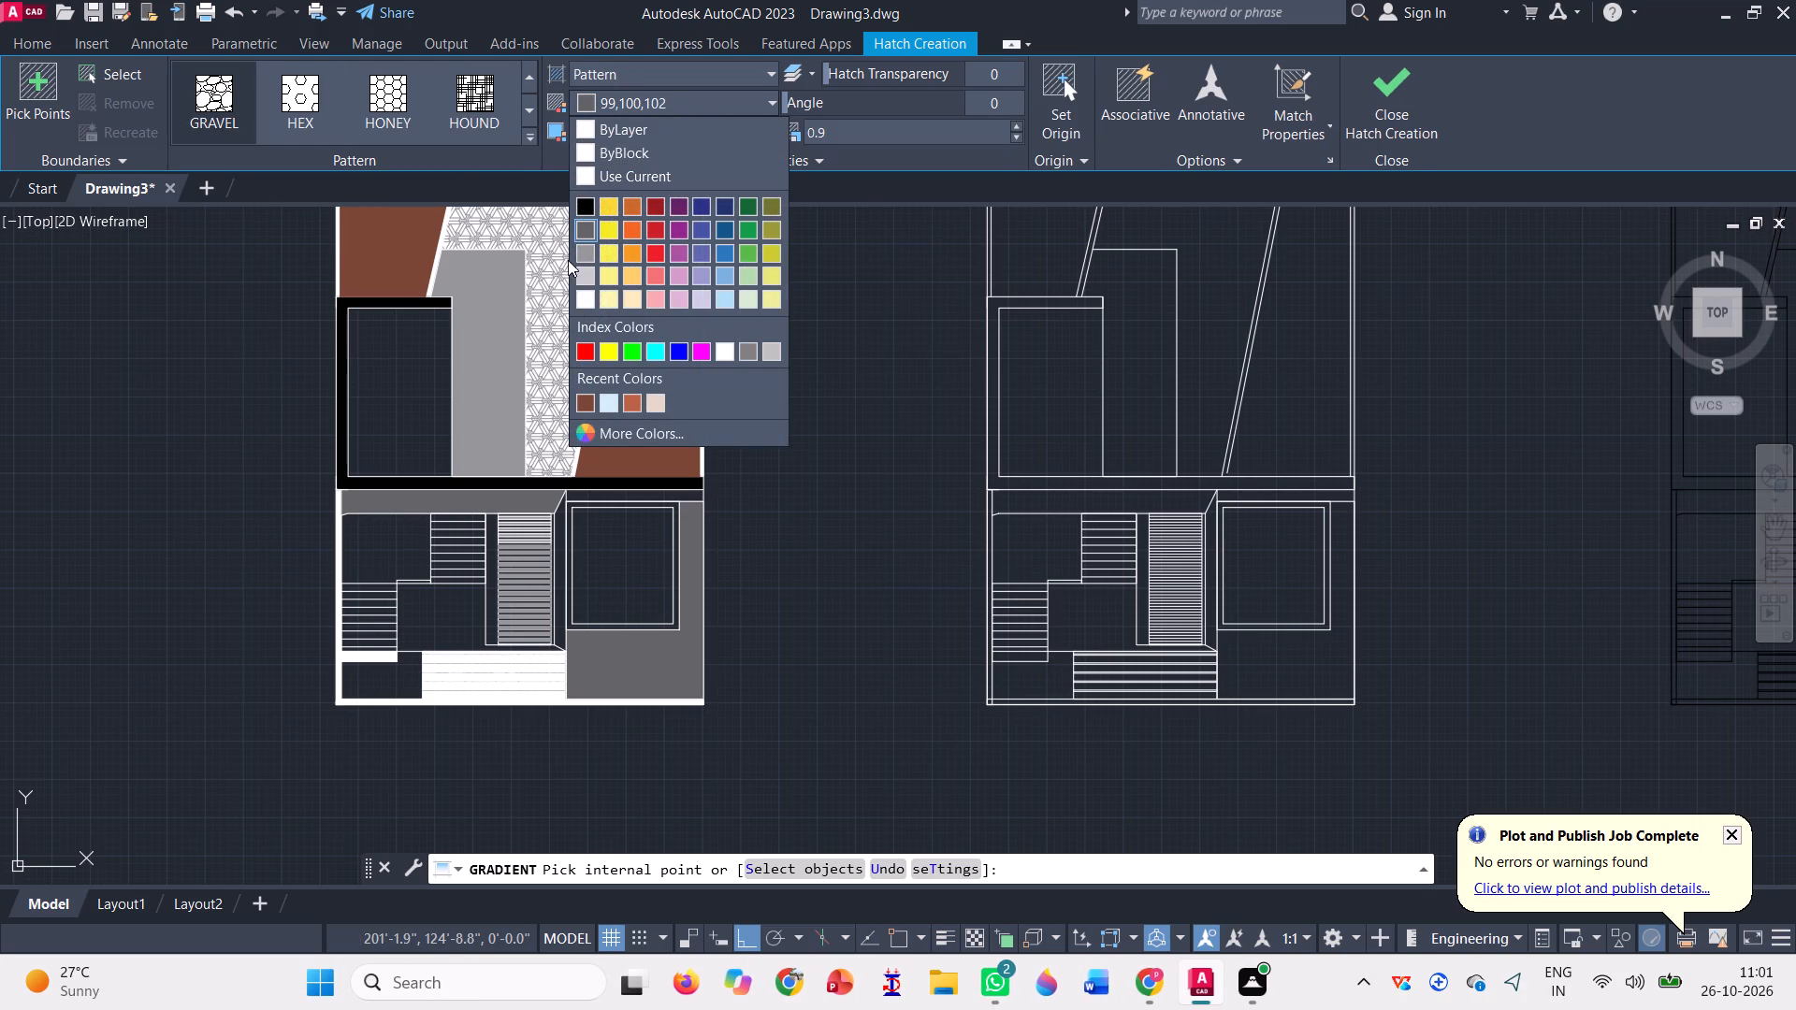
{"action": "left_click", "coordinate": [576, 249]}
{"action": "left_click", "coordinate": [681, 672]}
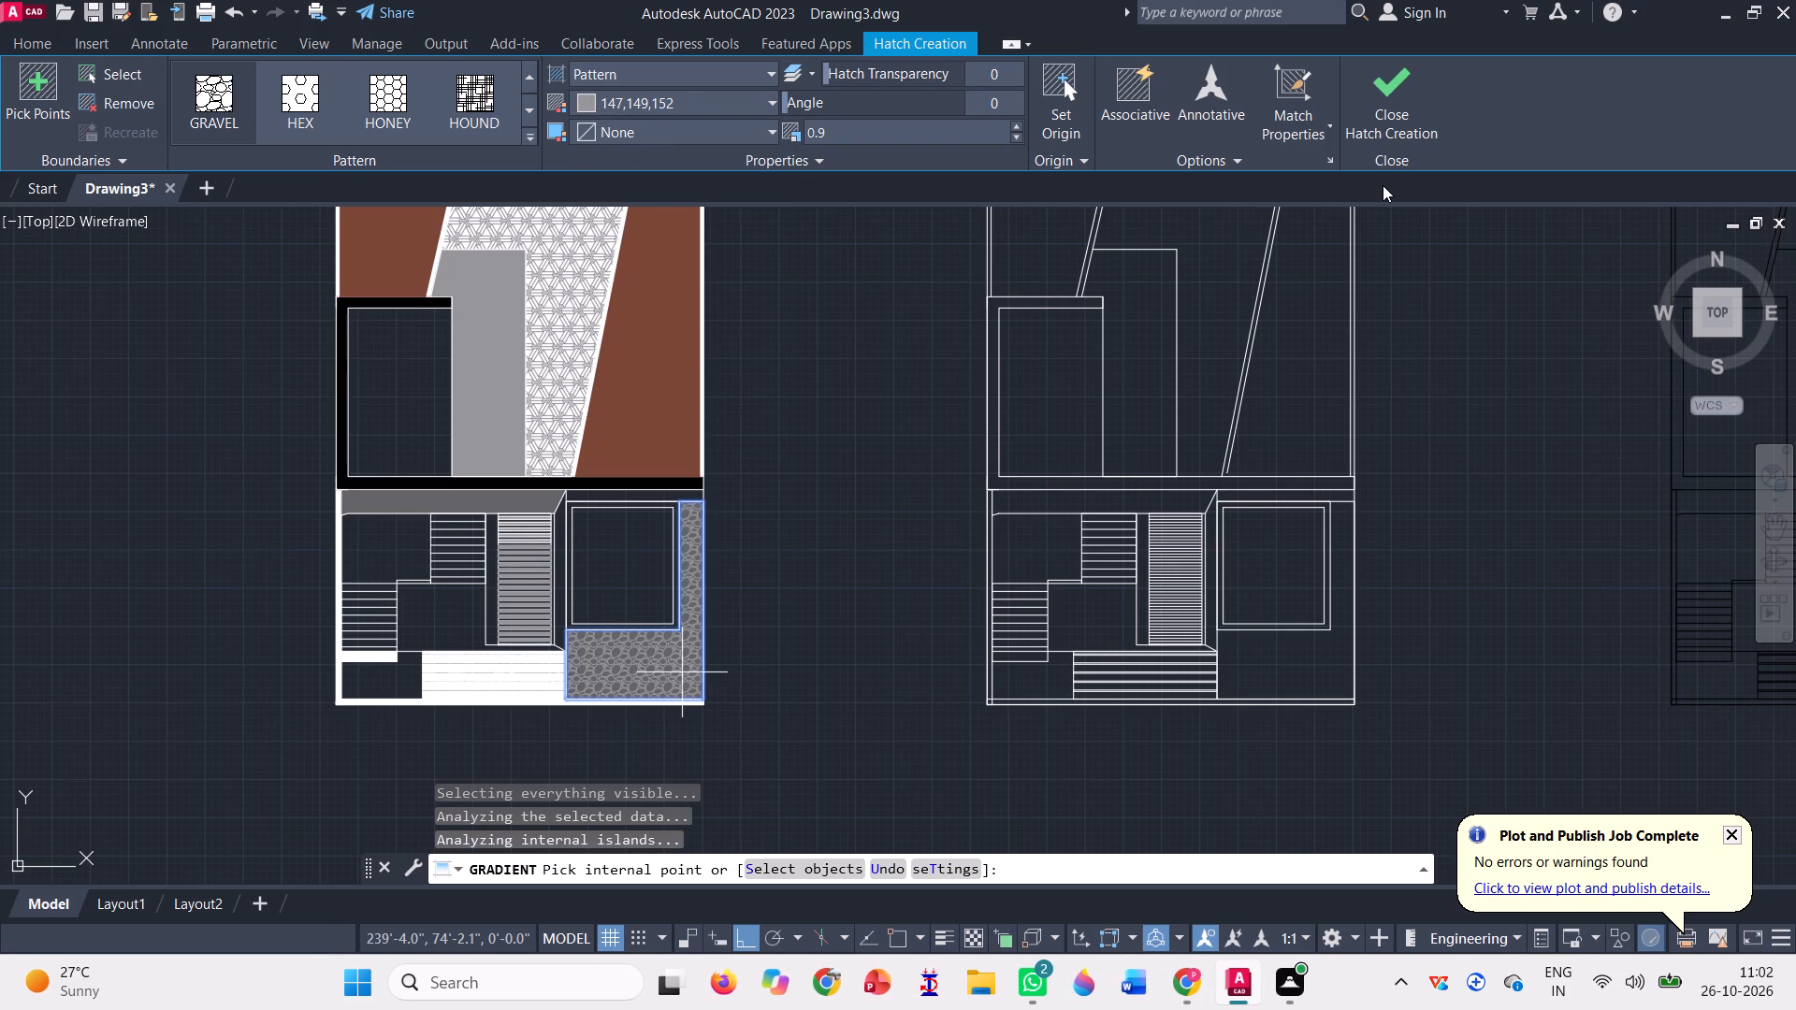
{"action": "left_click", "coordinate": [1411, 89]}
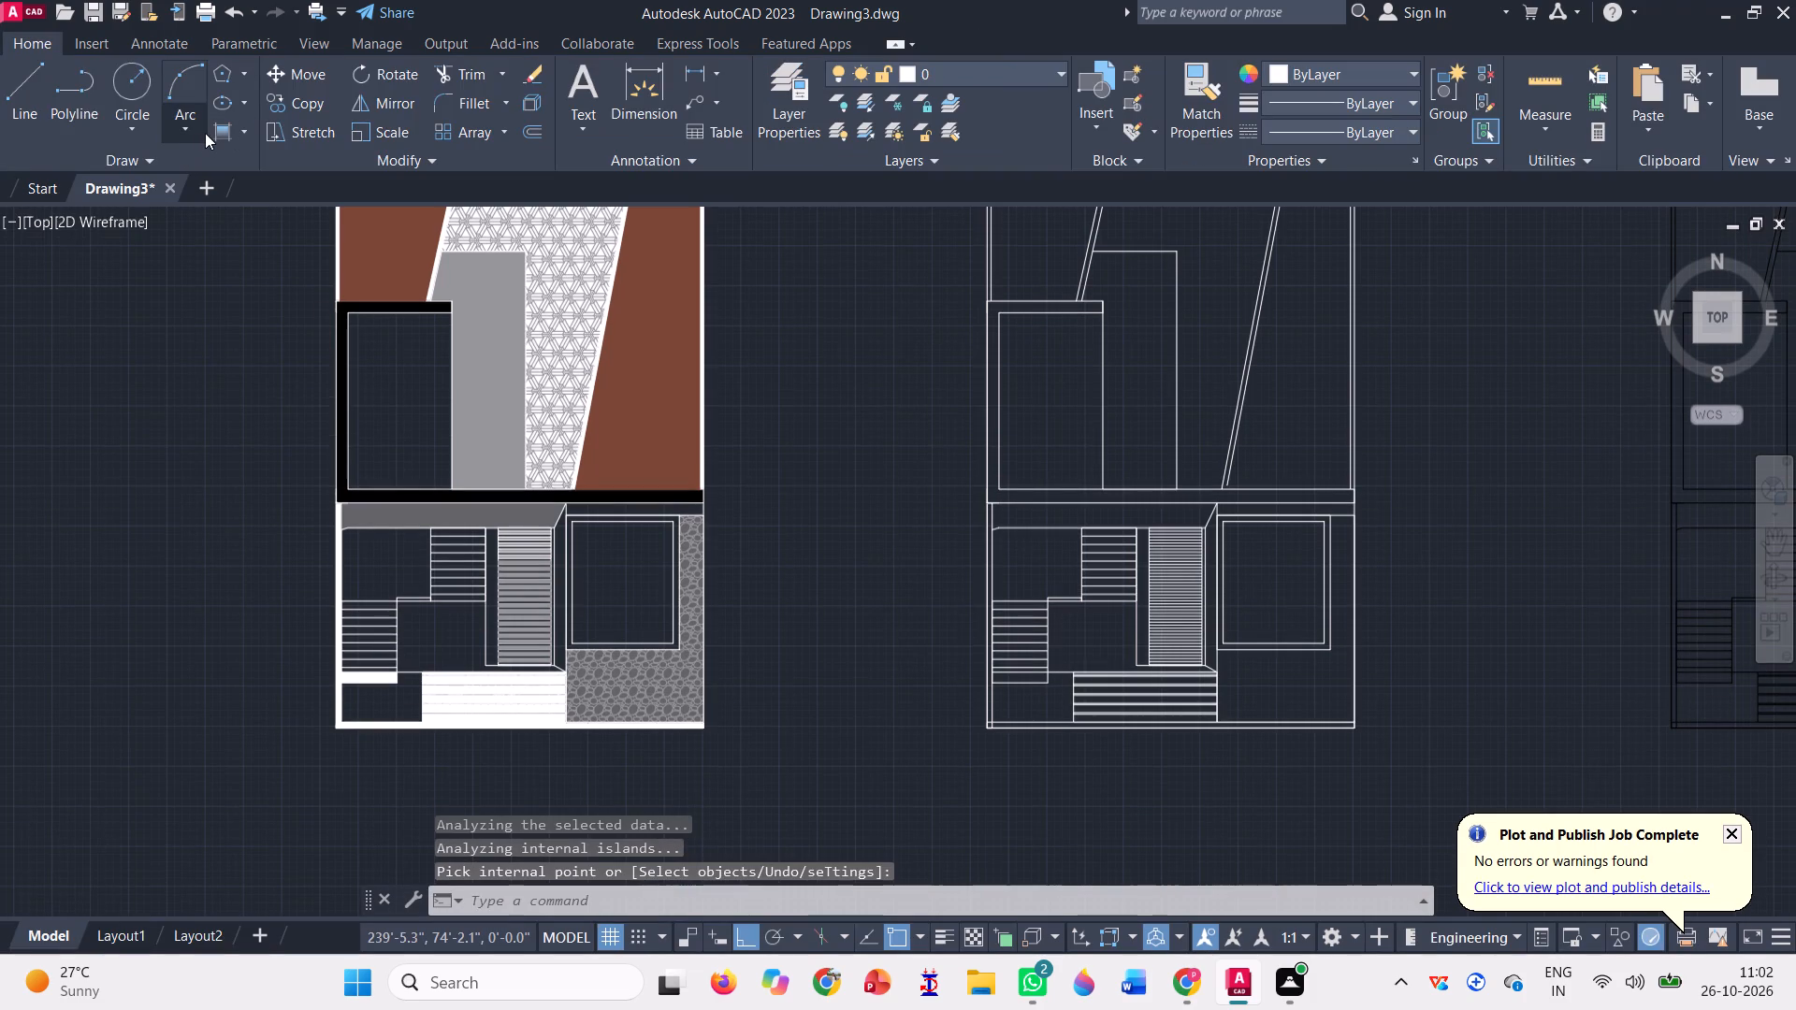
Fill the strips flanking the grey-striped staircase in the west layout, including the slanted eastern one, with a Solid hatch in color 119,126,32.
{"action": "left_click", "coordinate": [224, 134]}
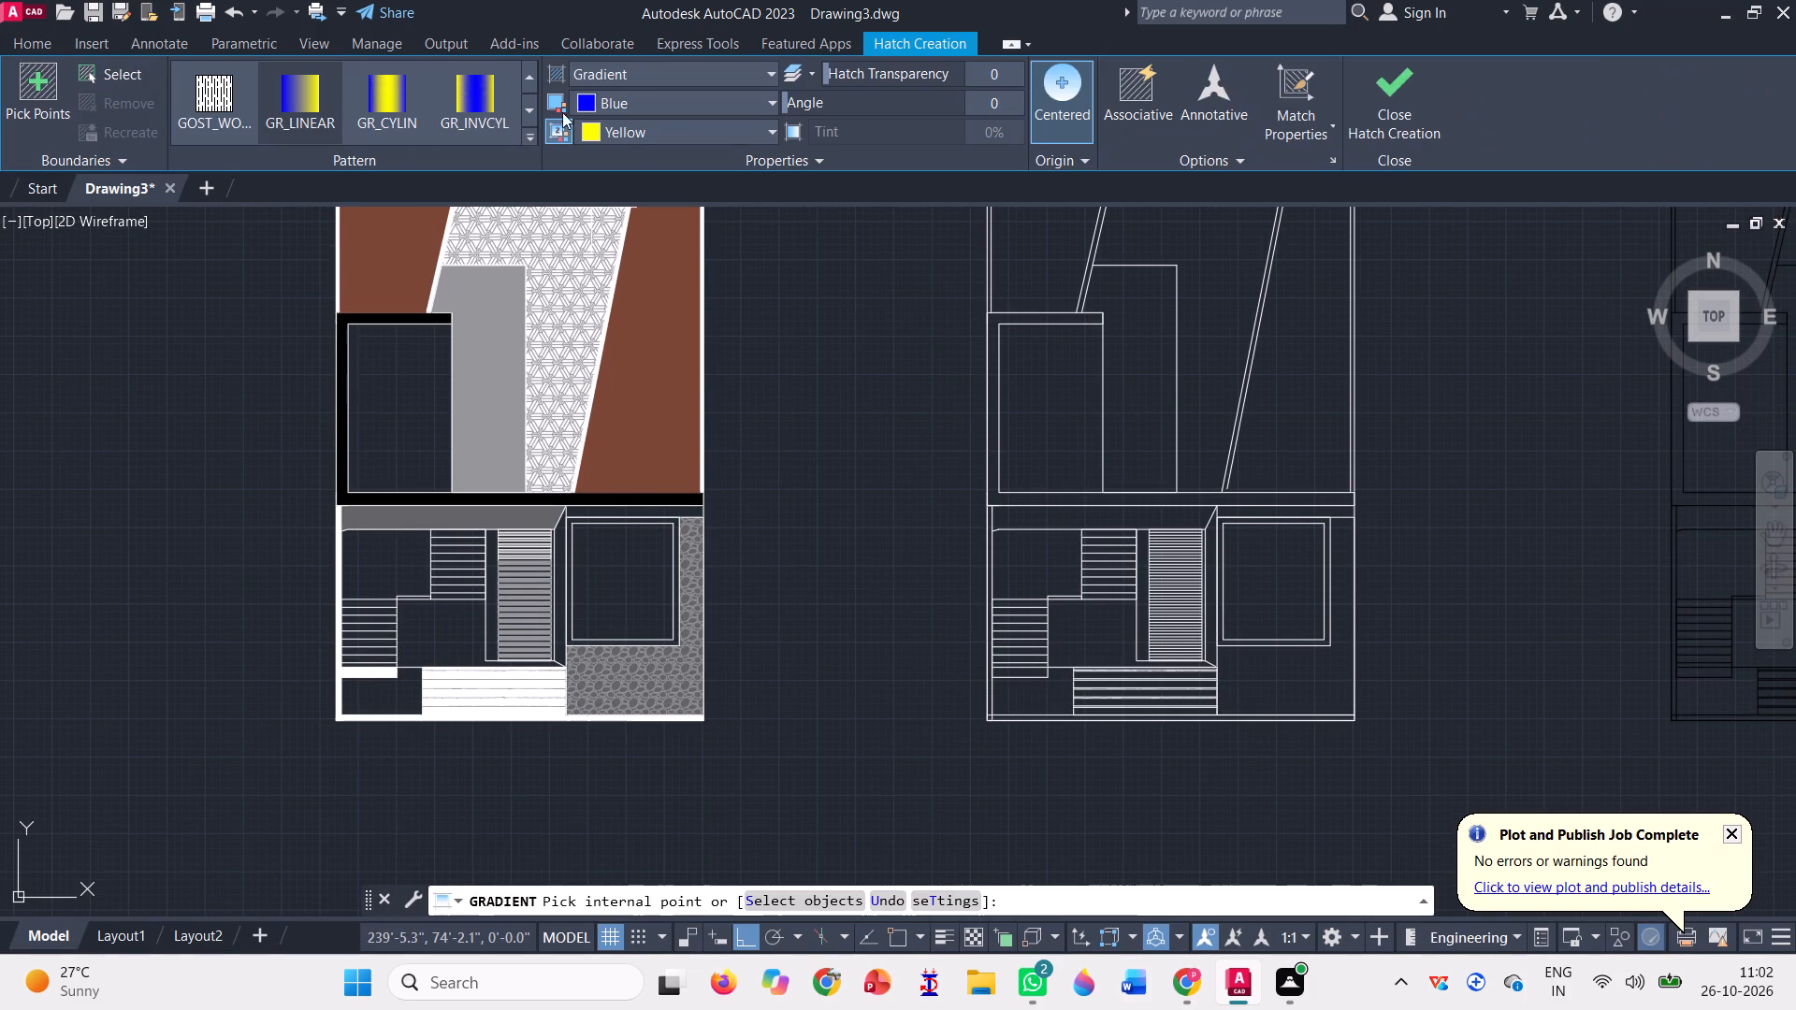
{"action": "scroll", "coordinate": [470, 94], "scroll_direction": "up", "scroll_amount": 12}
{"action": "left_click", "coordinate": [213, 97]}
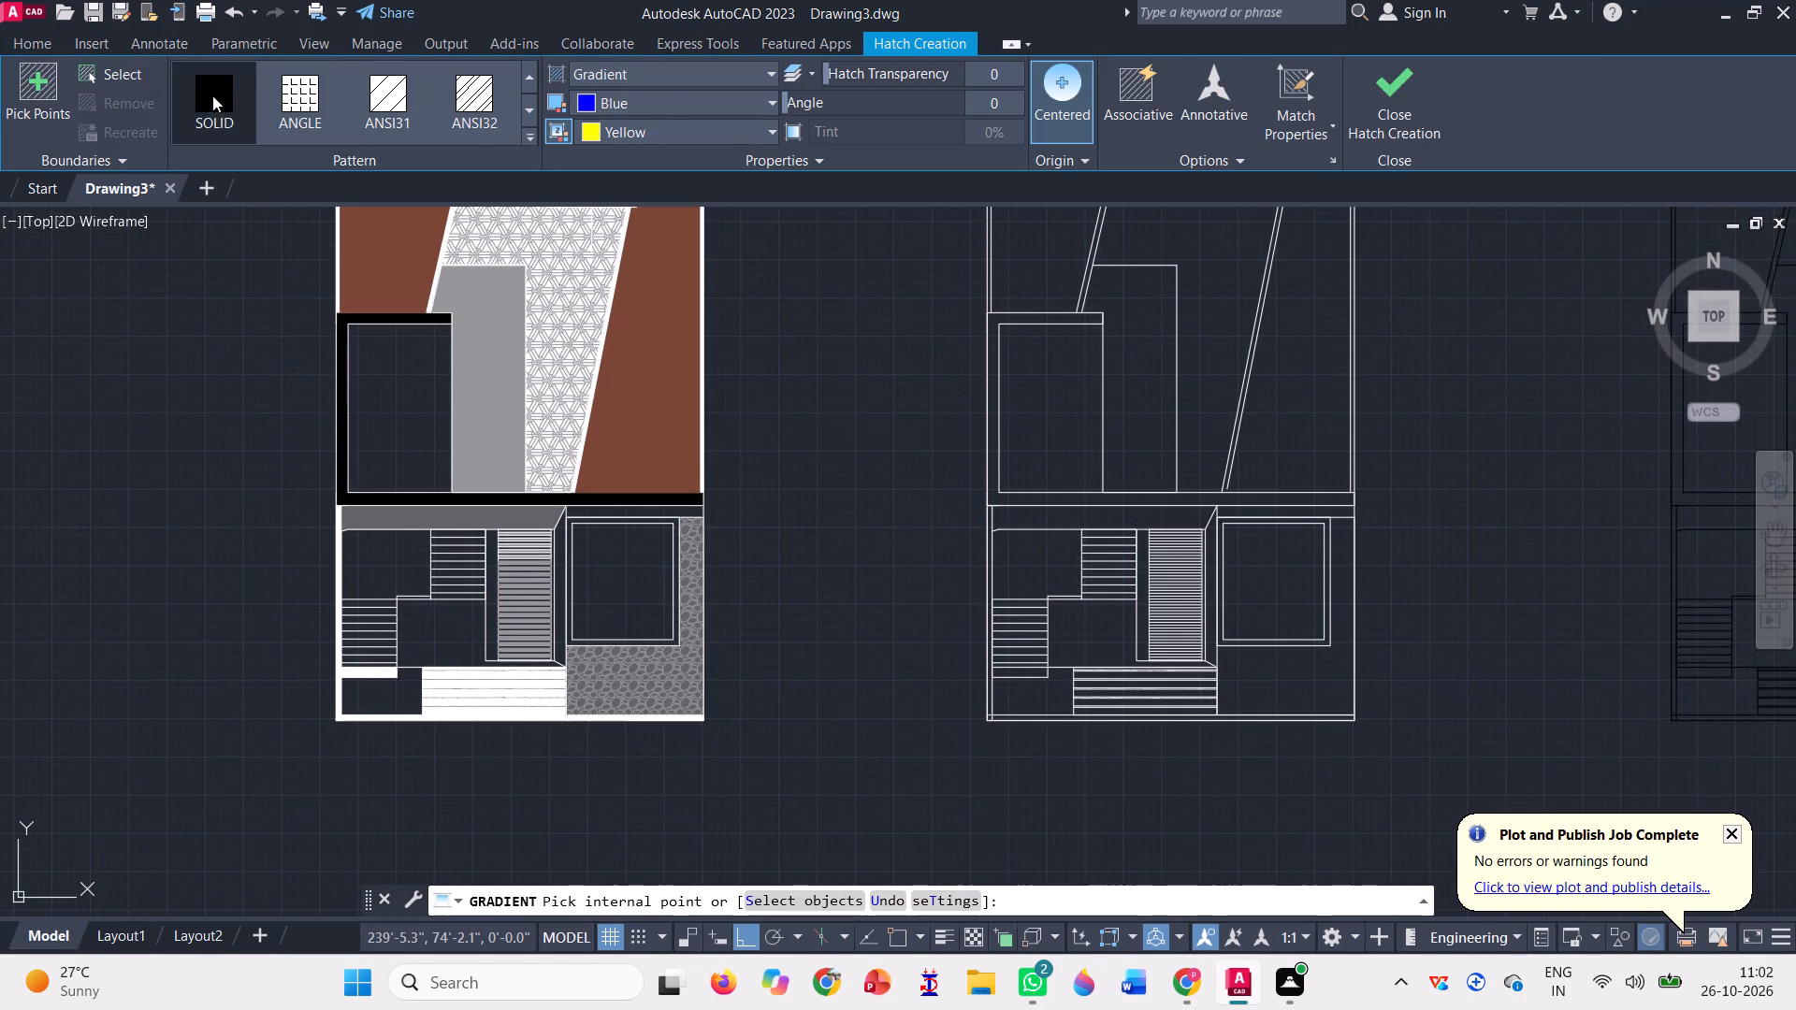
{"action": "left_click", "coordinate": [610, 100]}
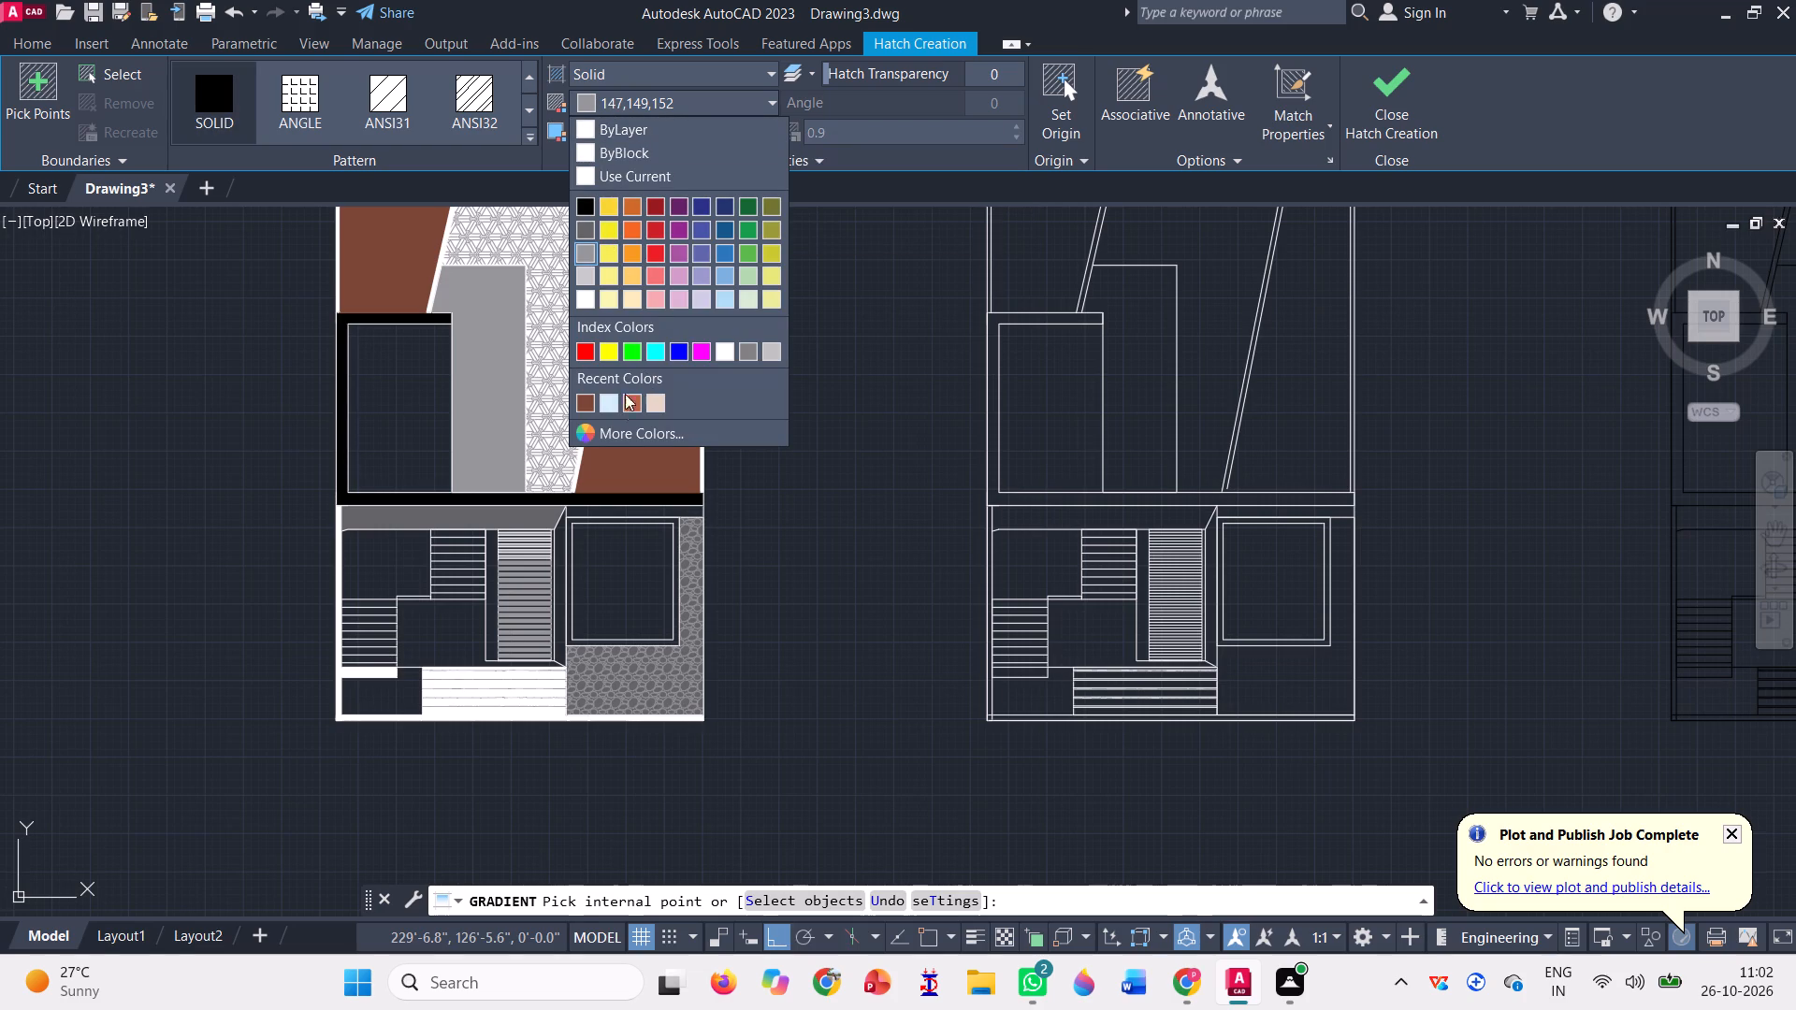
{"action": "left_click", "coordinate": [617, 427]}
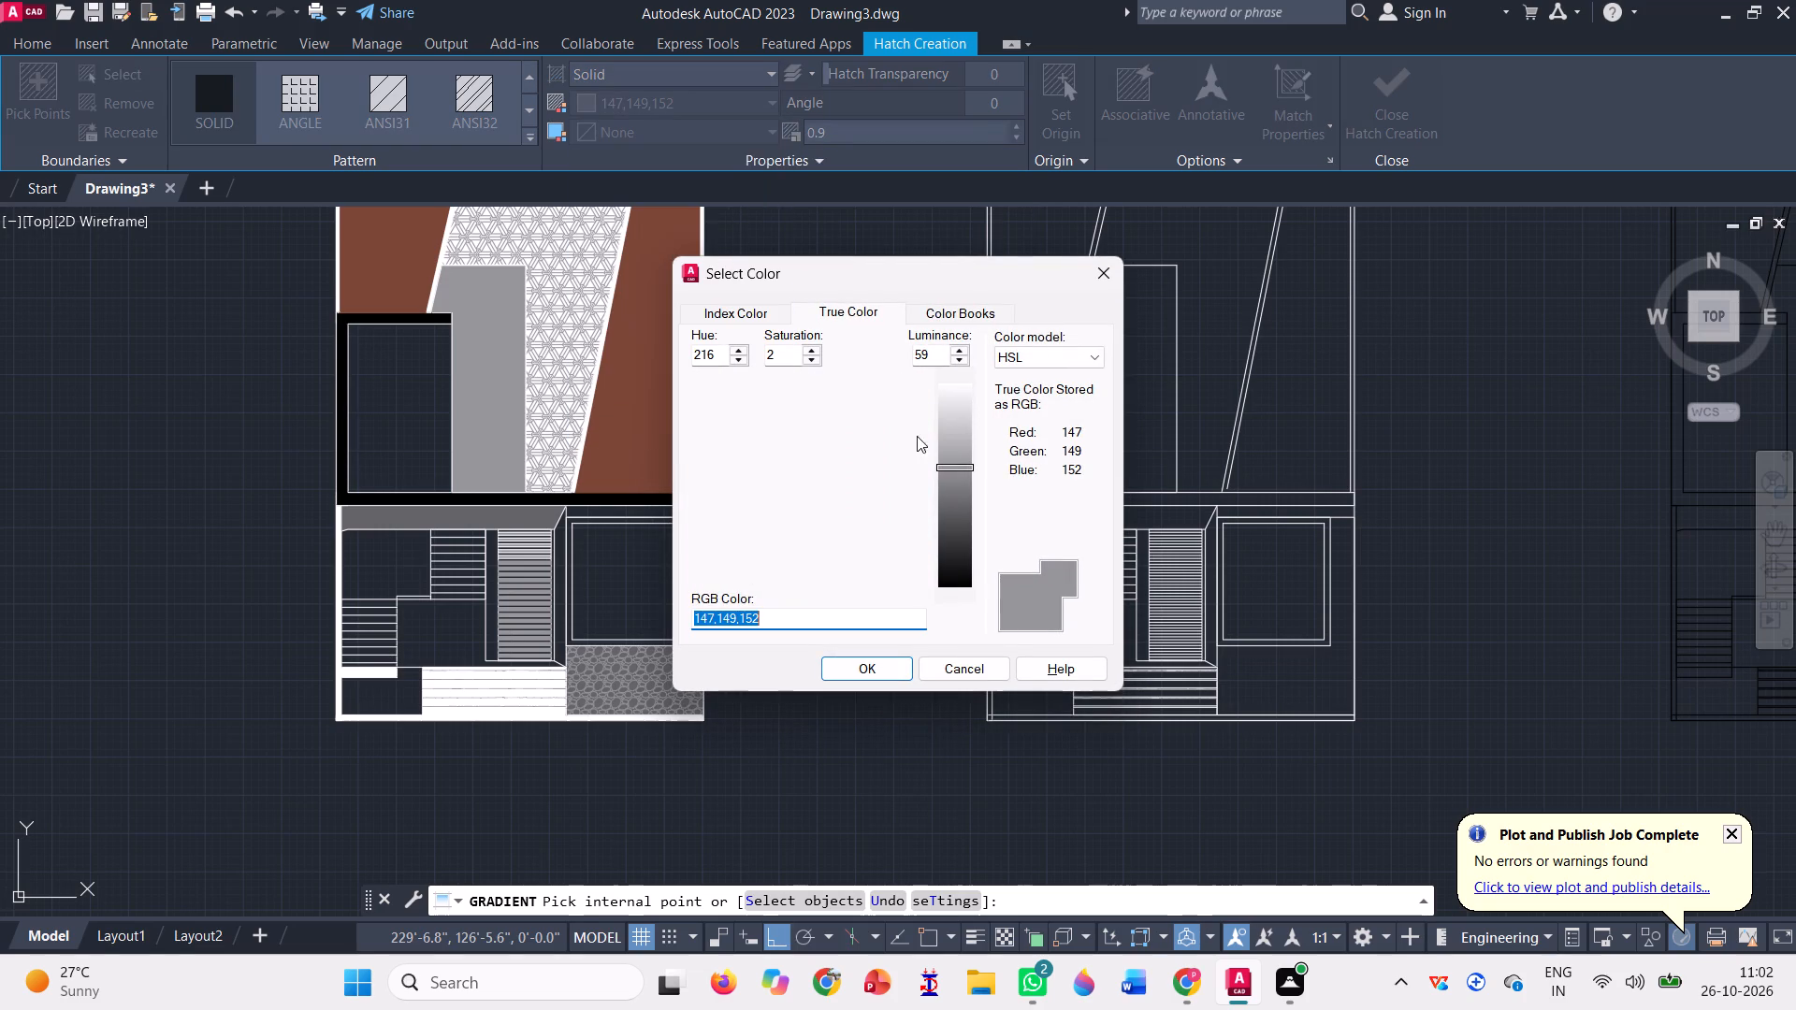
{"action": "left_click", "coordinate": [734, 463]}
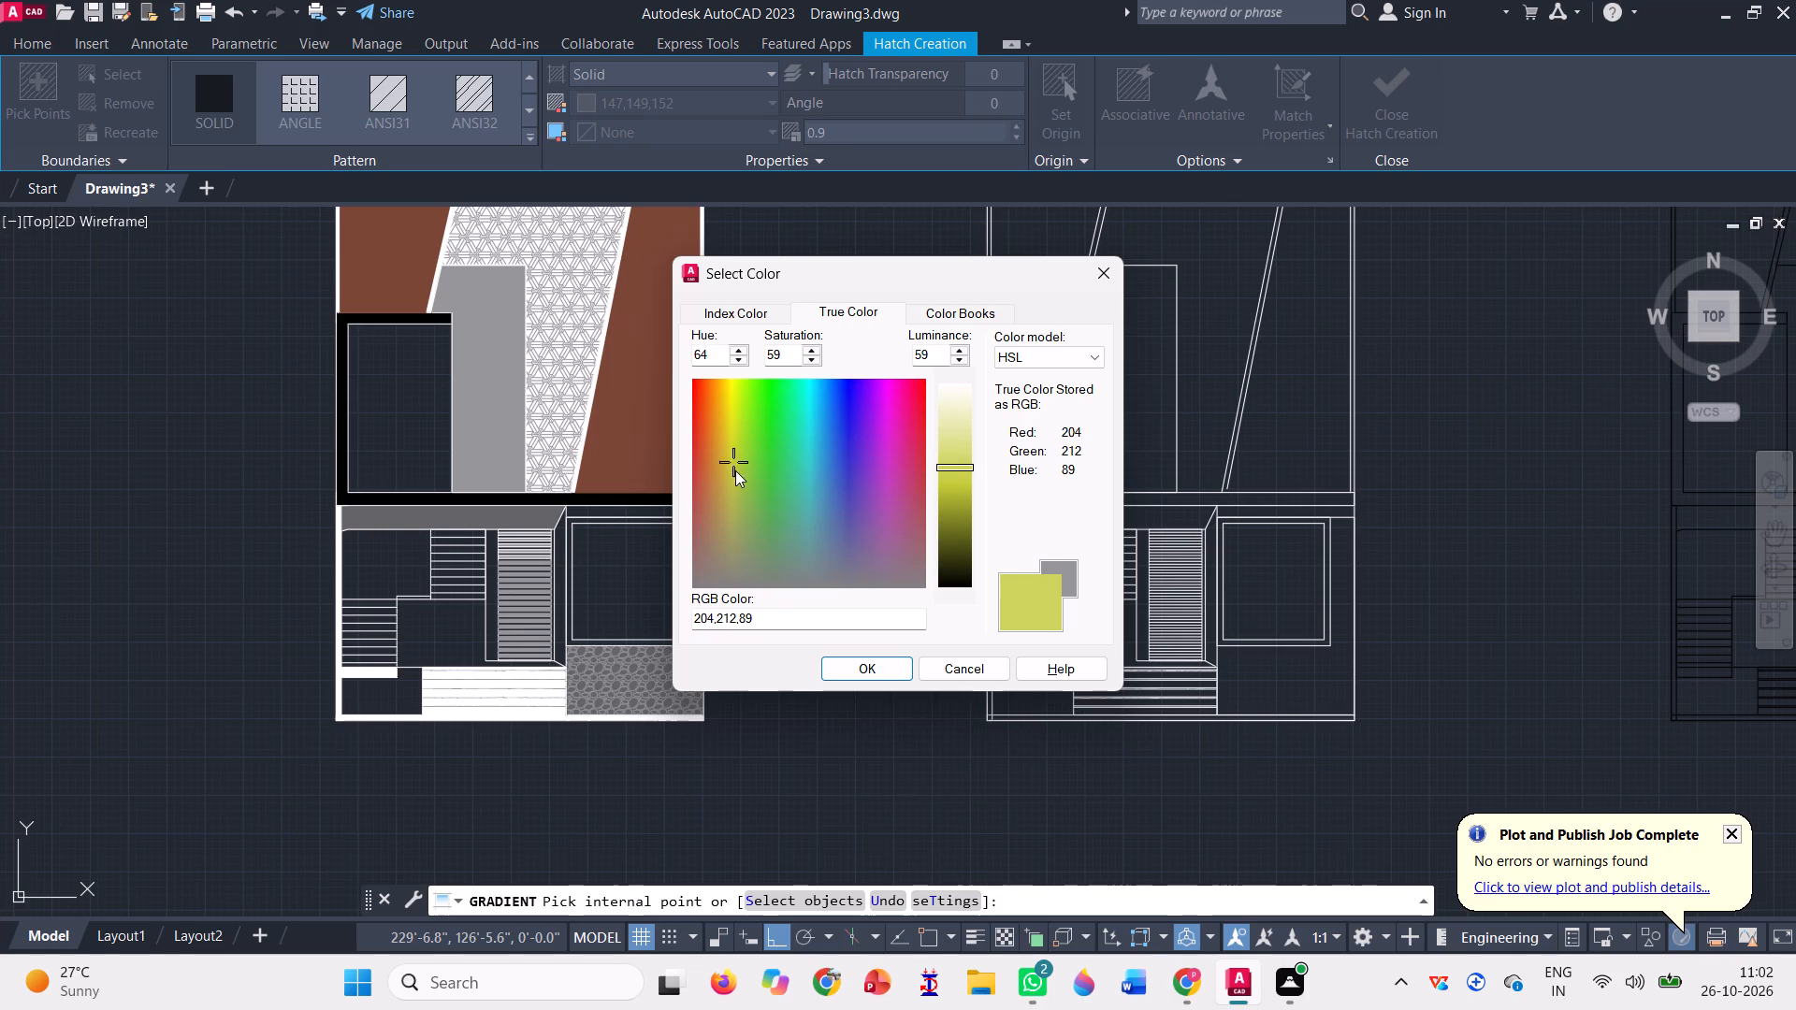
{"action": "left_click", "coordinate": [956, 525]}
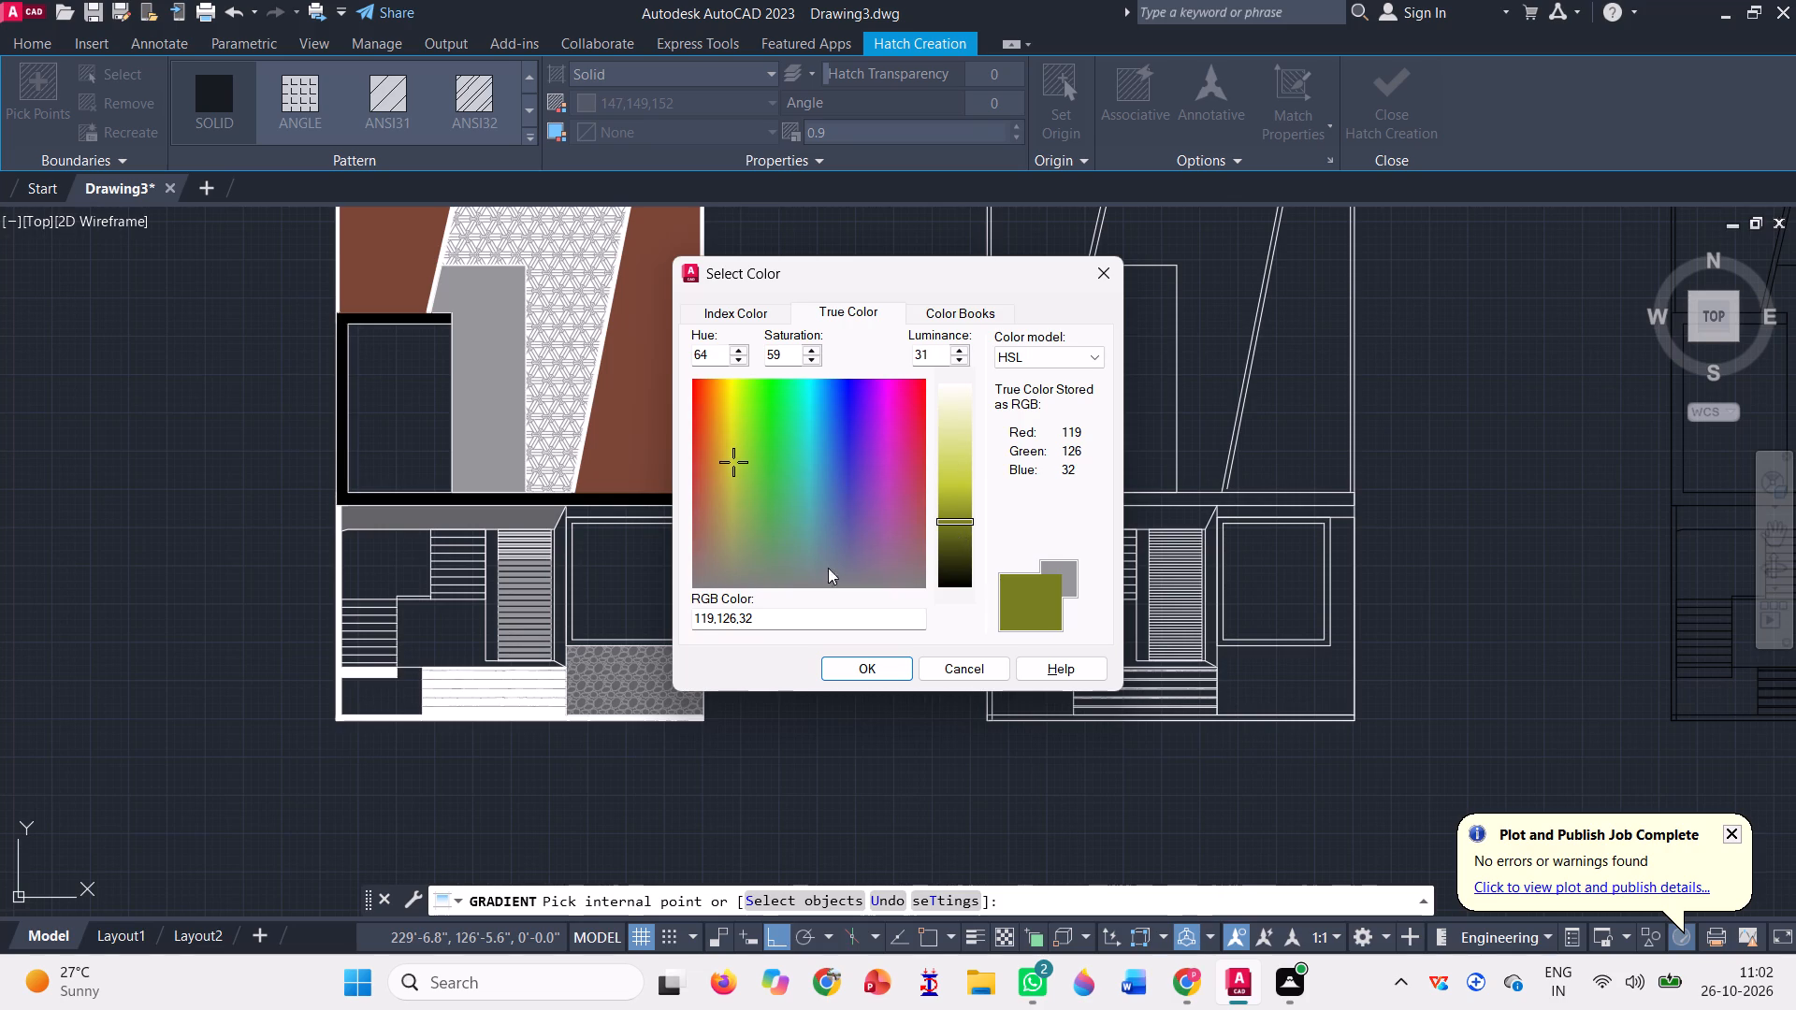
{"action": "left_click", "coordinate": [866, 667]}
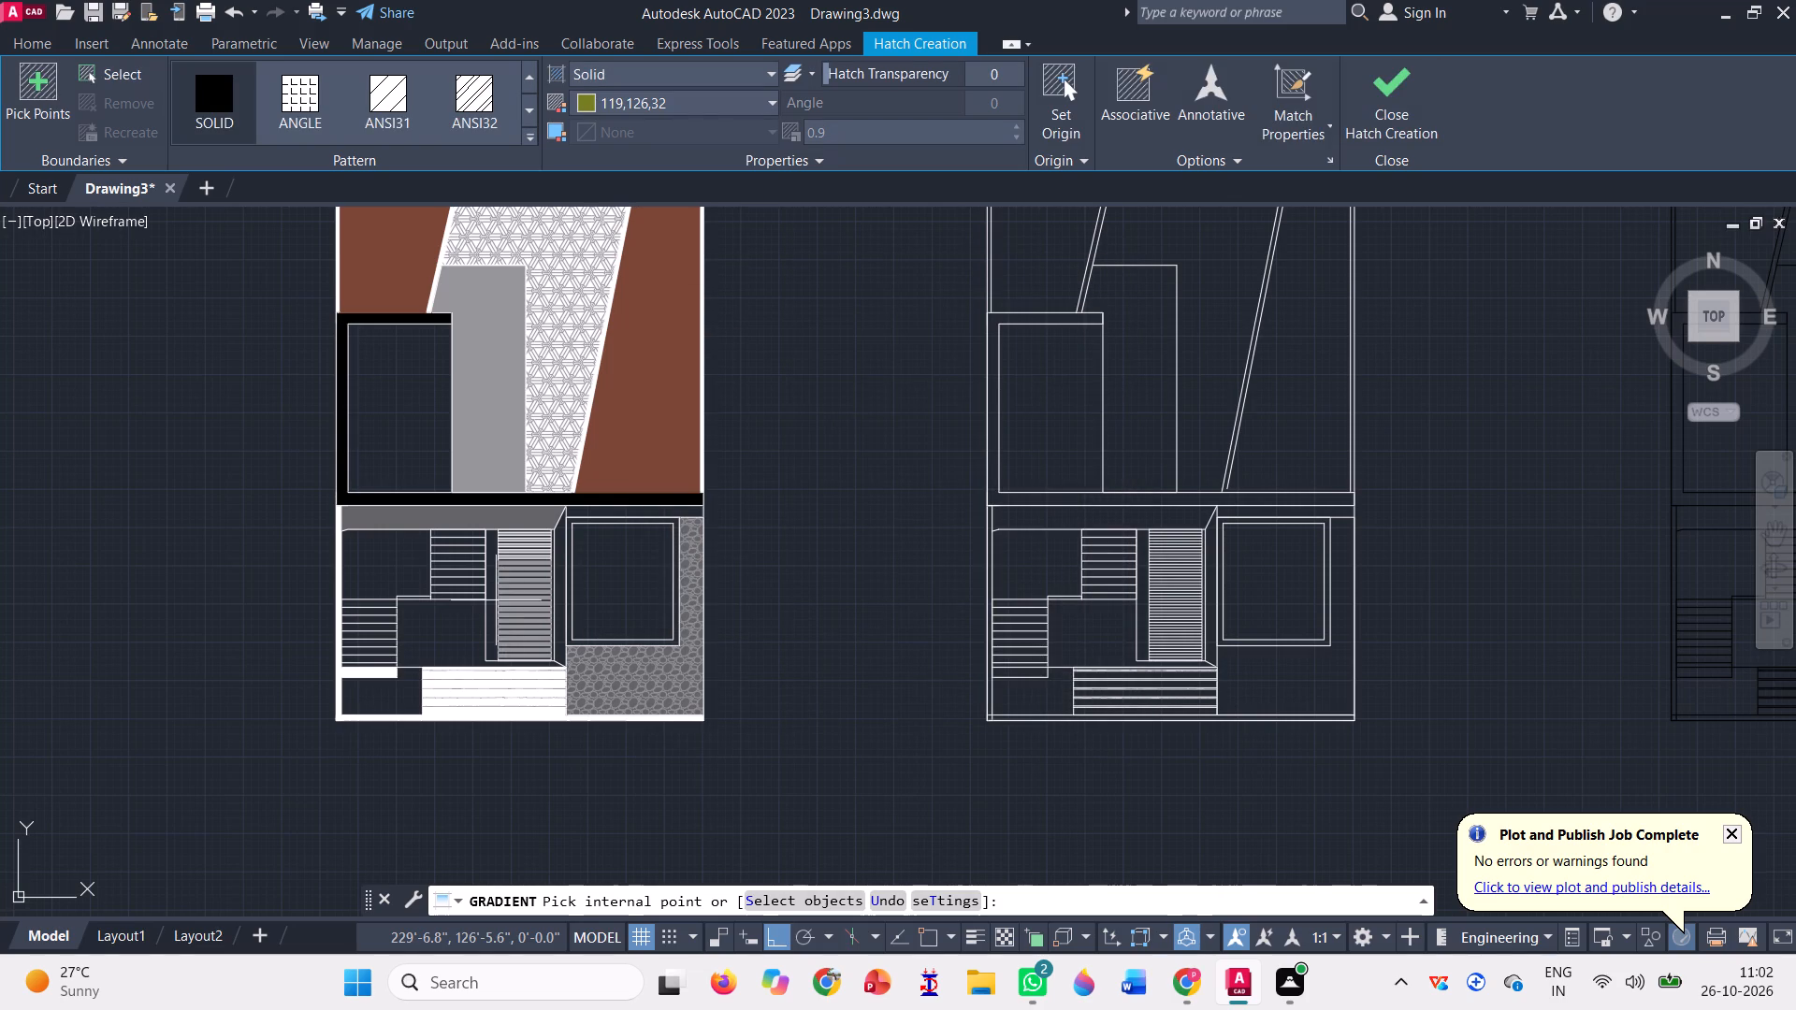
{"action": "scroll", "coordinate": [491, 596], "scroll_direction": "up", "scroll_amount": 3}
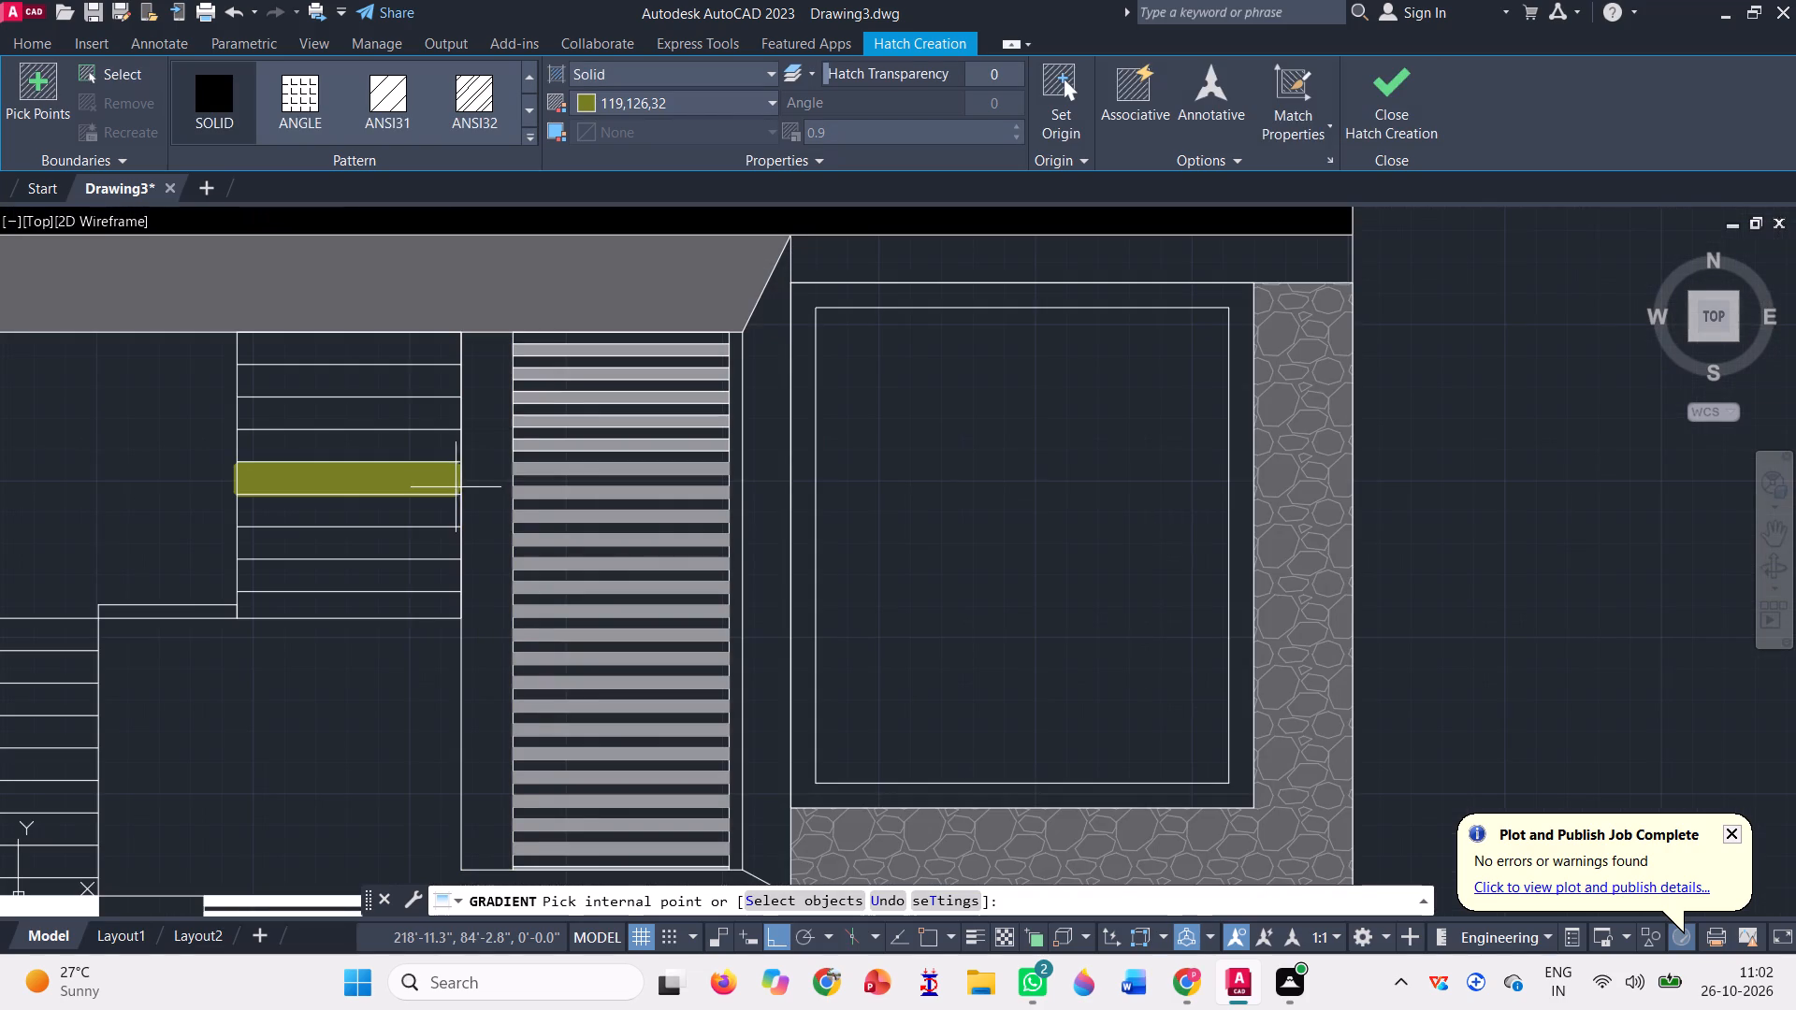
{"action": "scroll", "coordinate": [453, 533], "scroll_direction": "down", "scroll_amount": 1}
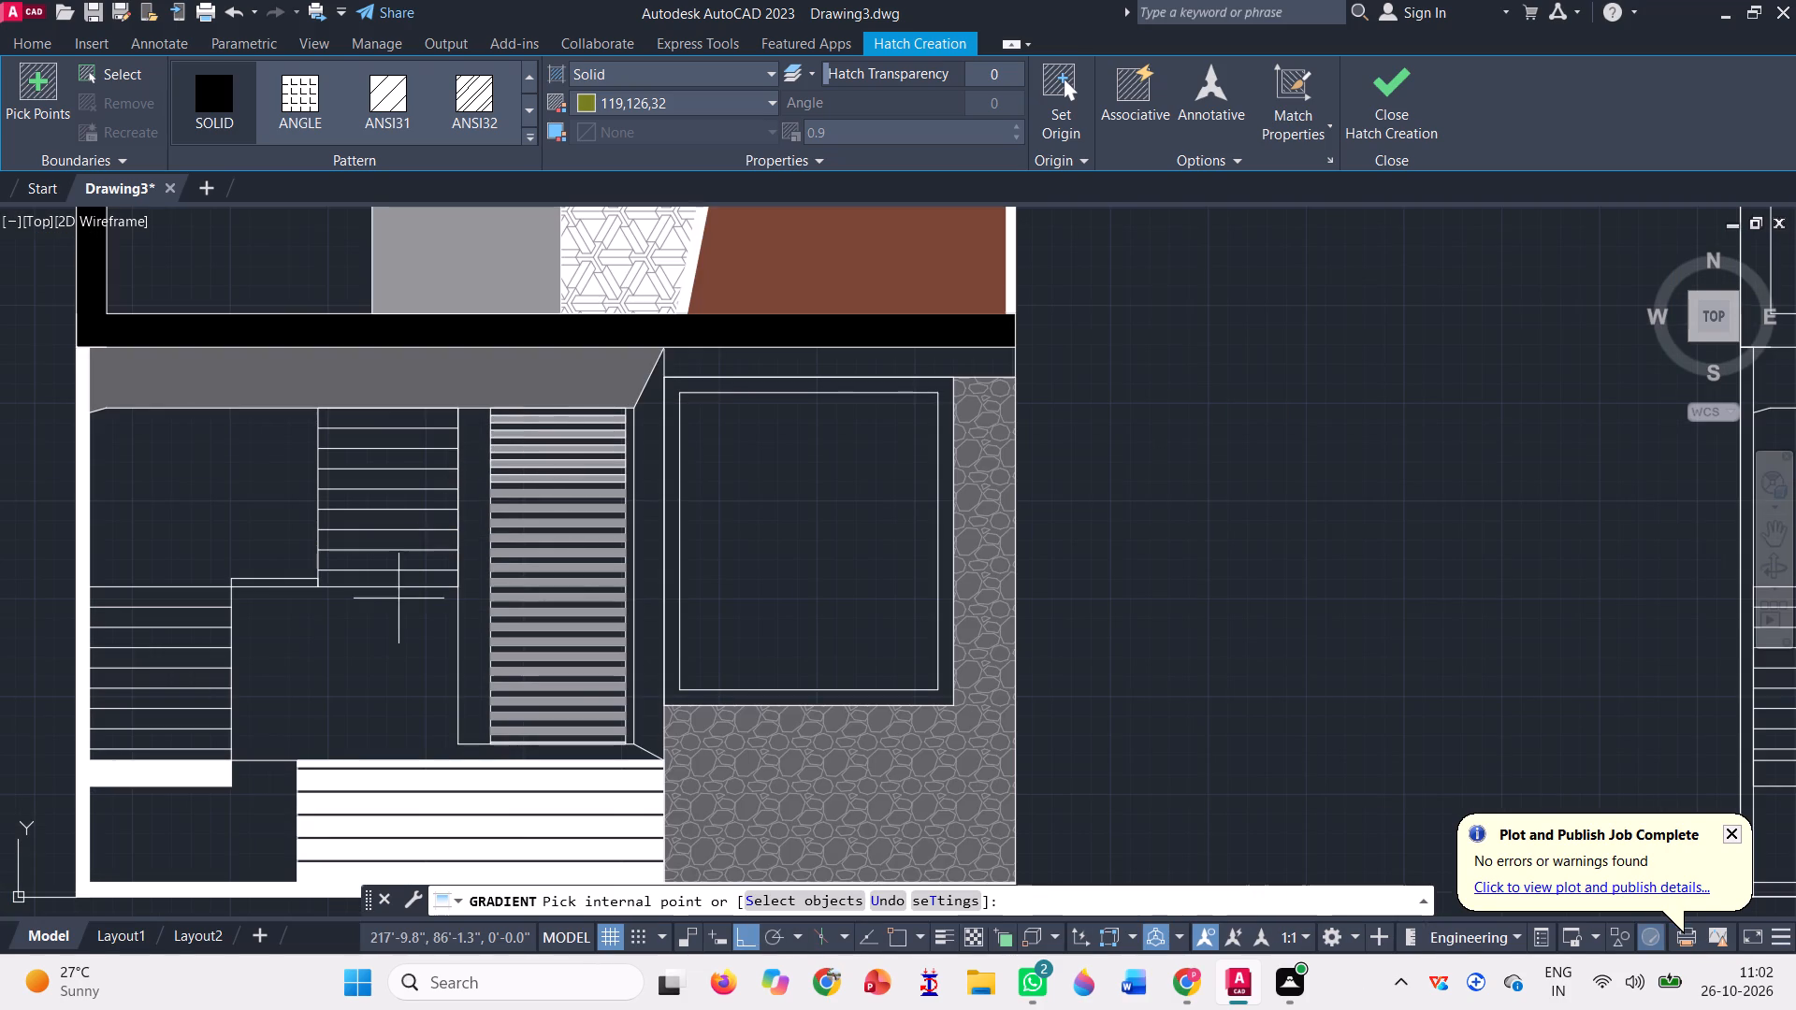
{"action": "scroll", "coordinate": [412, 522], "scroll_direction": "down", "scroll_amount": 1}
{"action": "scroll", "coordinate": [483, 541], "scroll_direction": "up", "scroll_amount": 3}
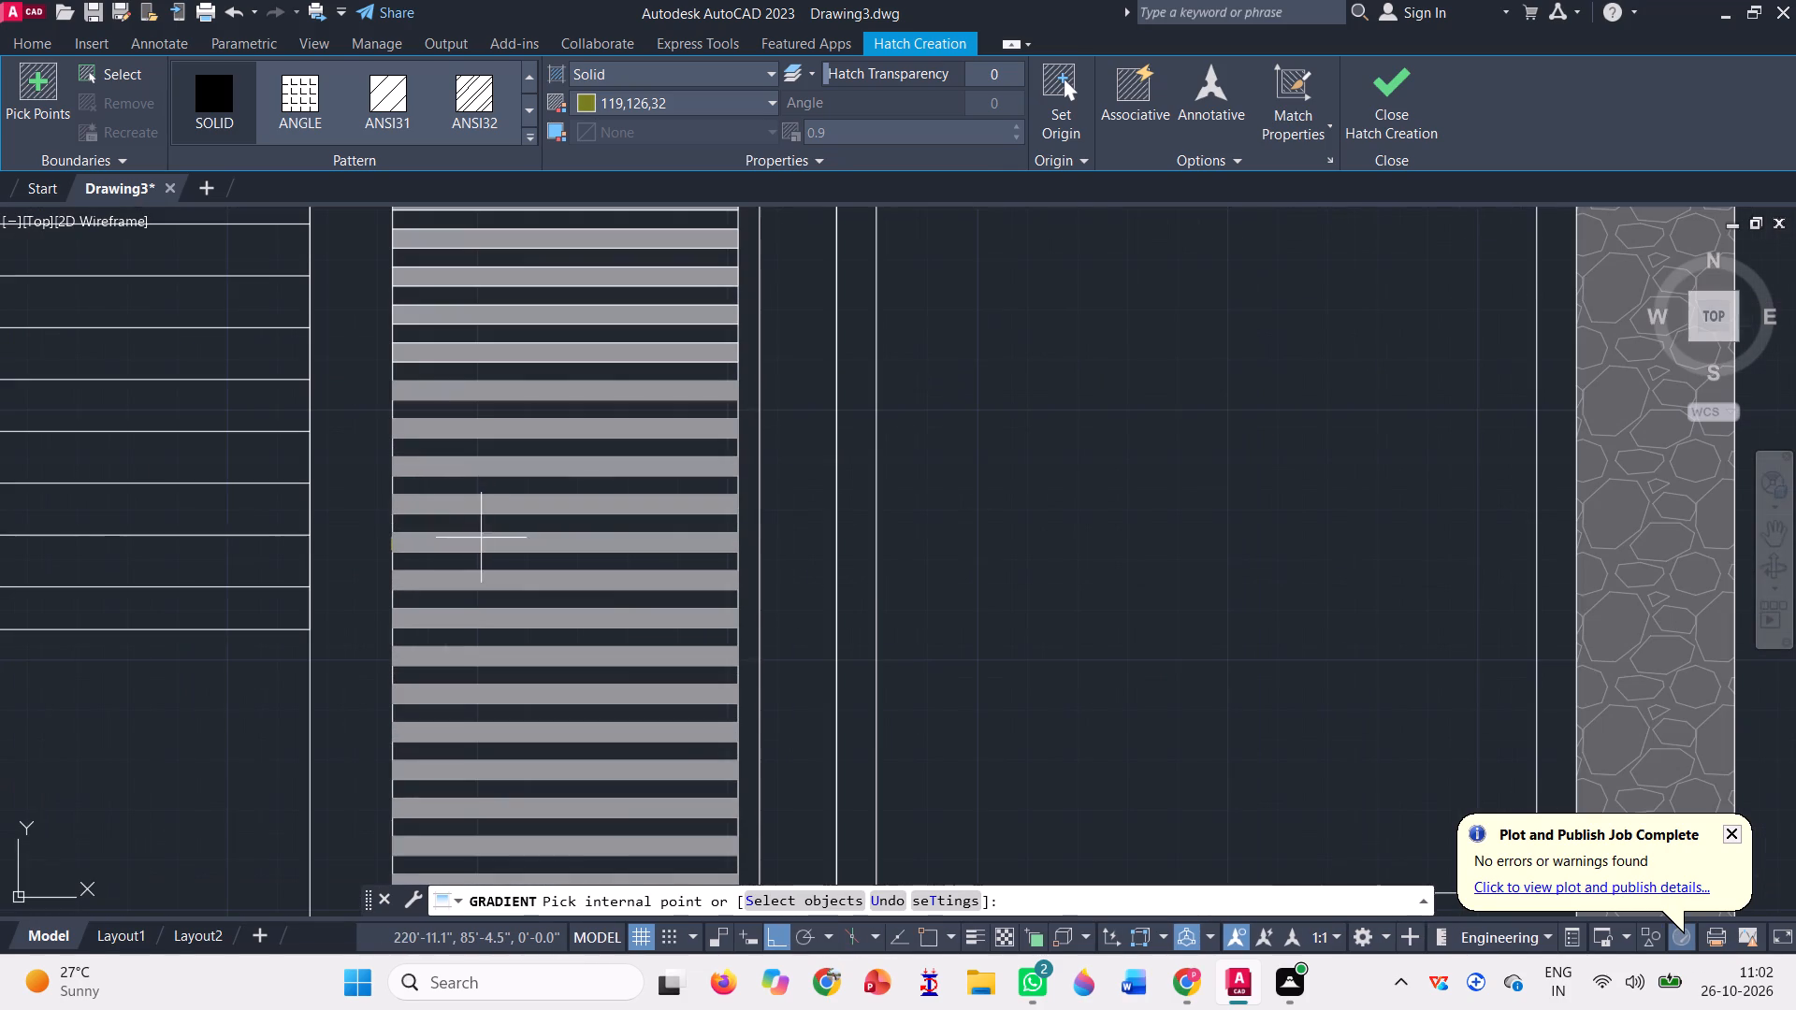
{"action": "left_click", "coordinate": [349, 496]}
{"action": "scroll", "coordinate": [373, 519], "scroll_direction": "down", "scroll_amount": 2}
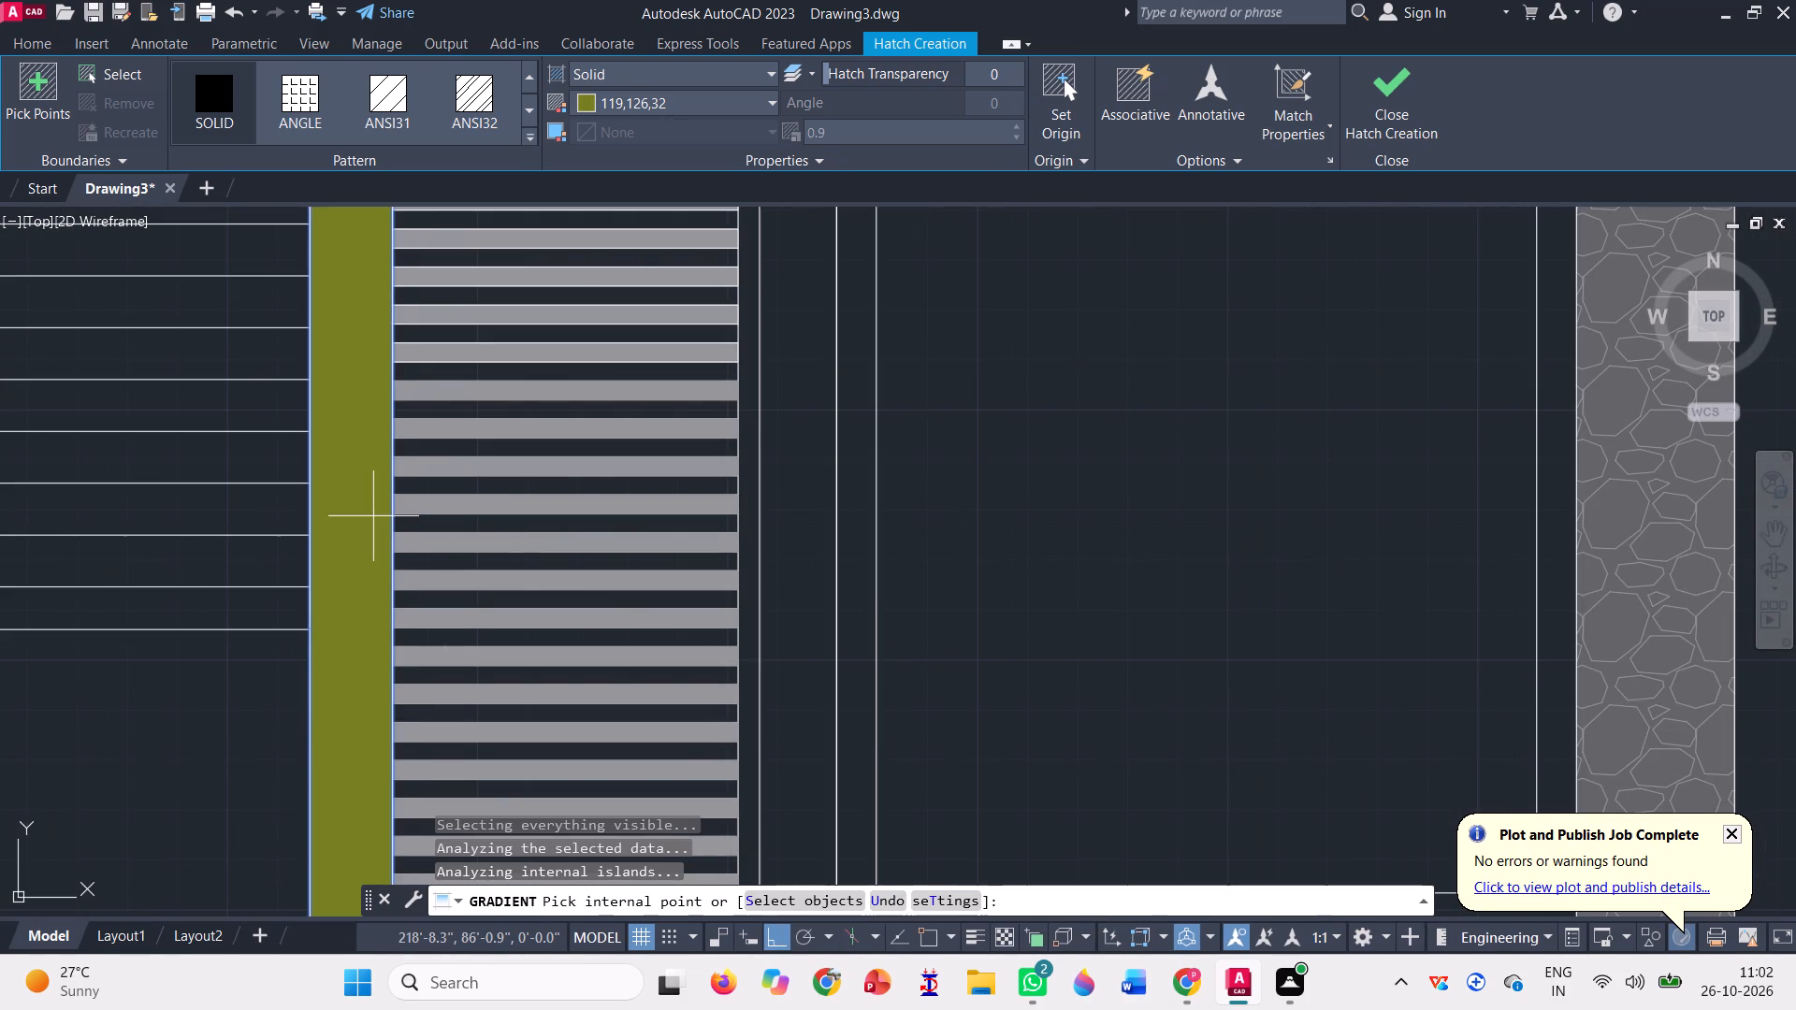
{"action": "scroll", "coordinate": [620, 477], "scroll_direction": "up", "scroll_amount": 3}
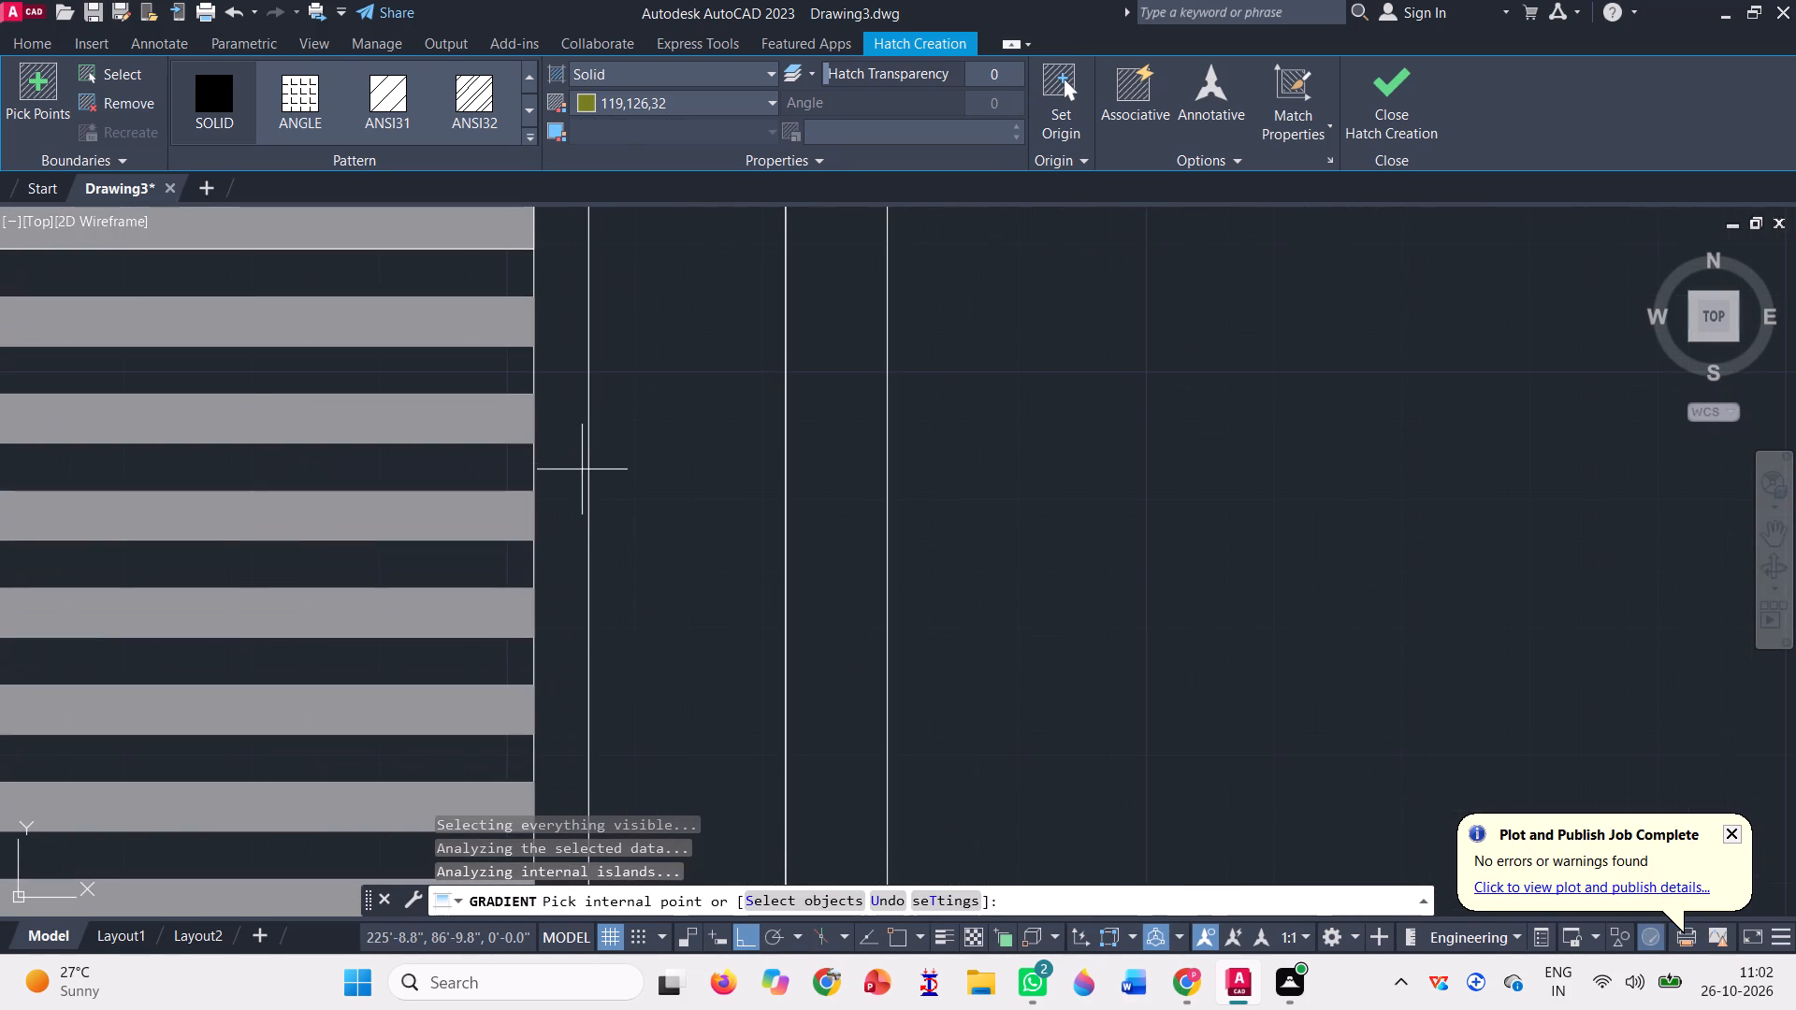
{"action": "left_click", "coordinate": [574, 463]}
{"action": "scroll", "coordinate": [578, 501], "scroll_direction": "down", "scroll_amount": 4}
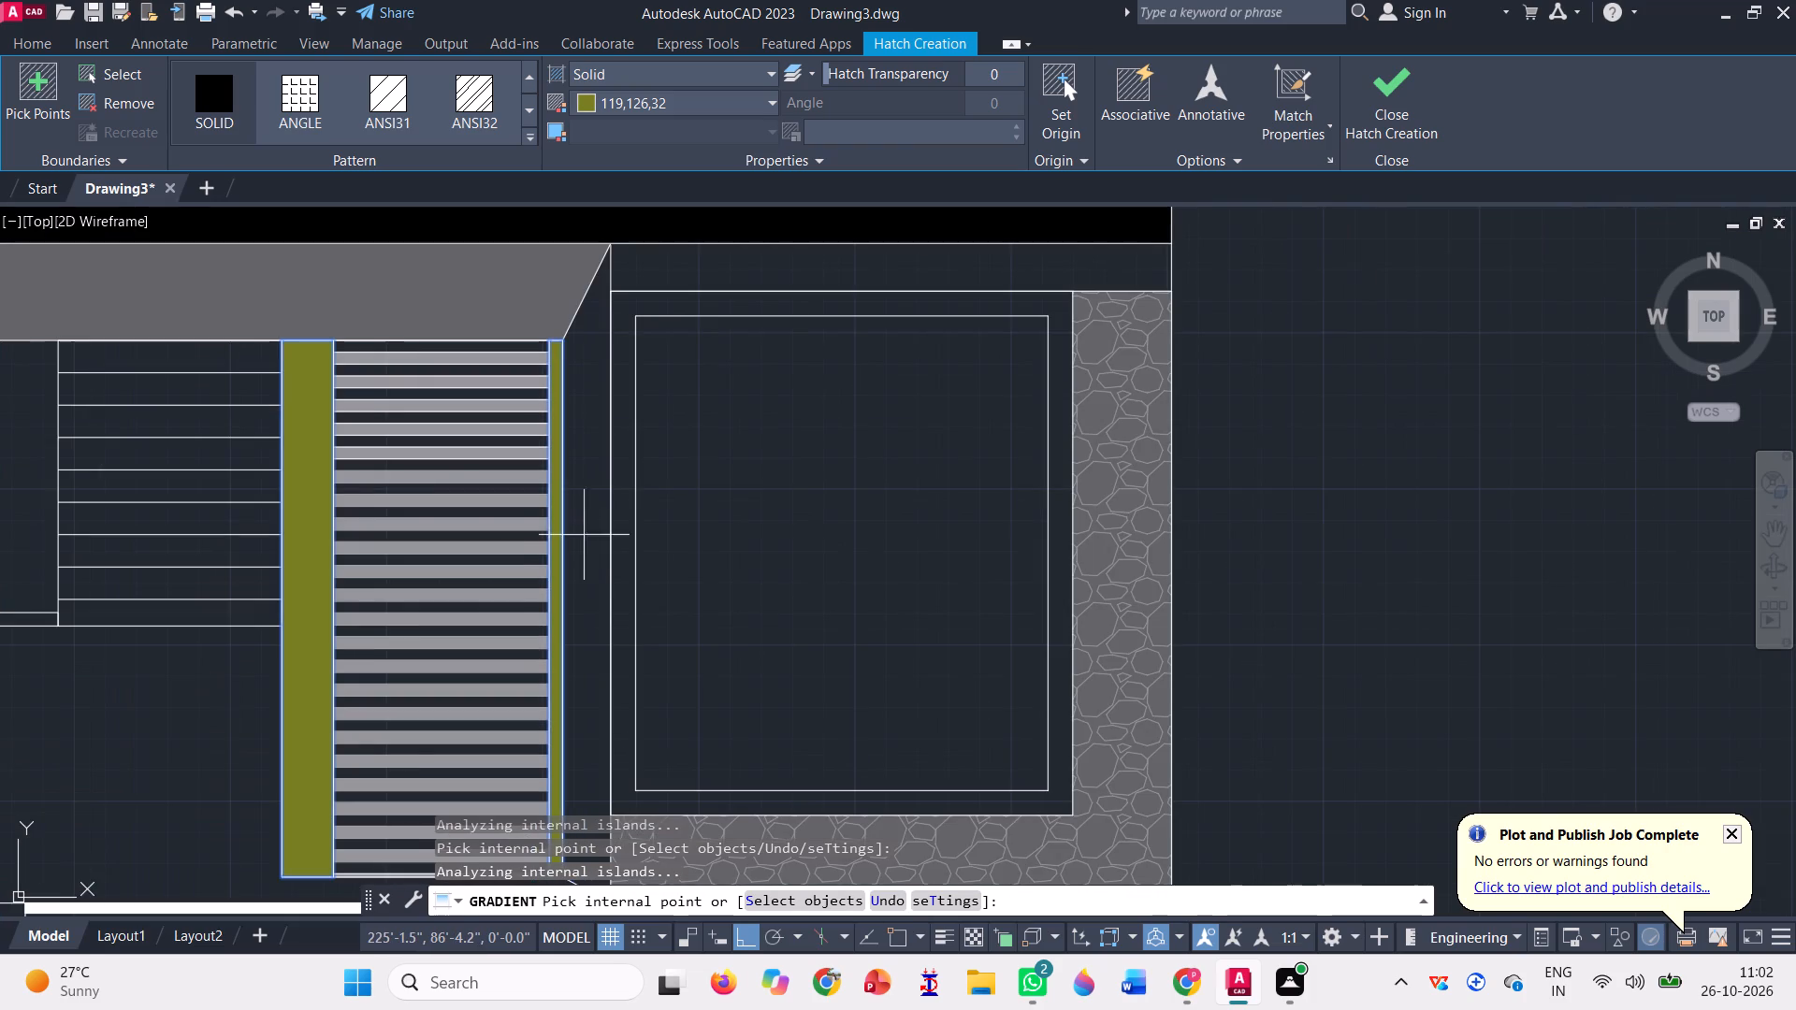
{"action": "left_click", "coordinate": [585, 470]}
{"action": "scroll", "coordinate": [608, 510], "scroll_direction": "down", "scroll_amount": 2}
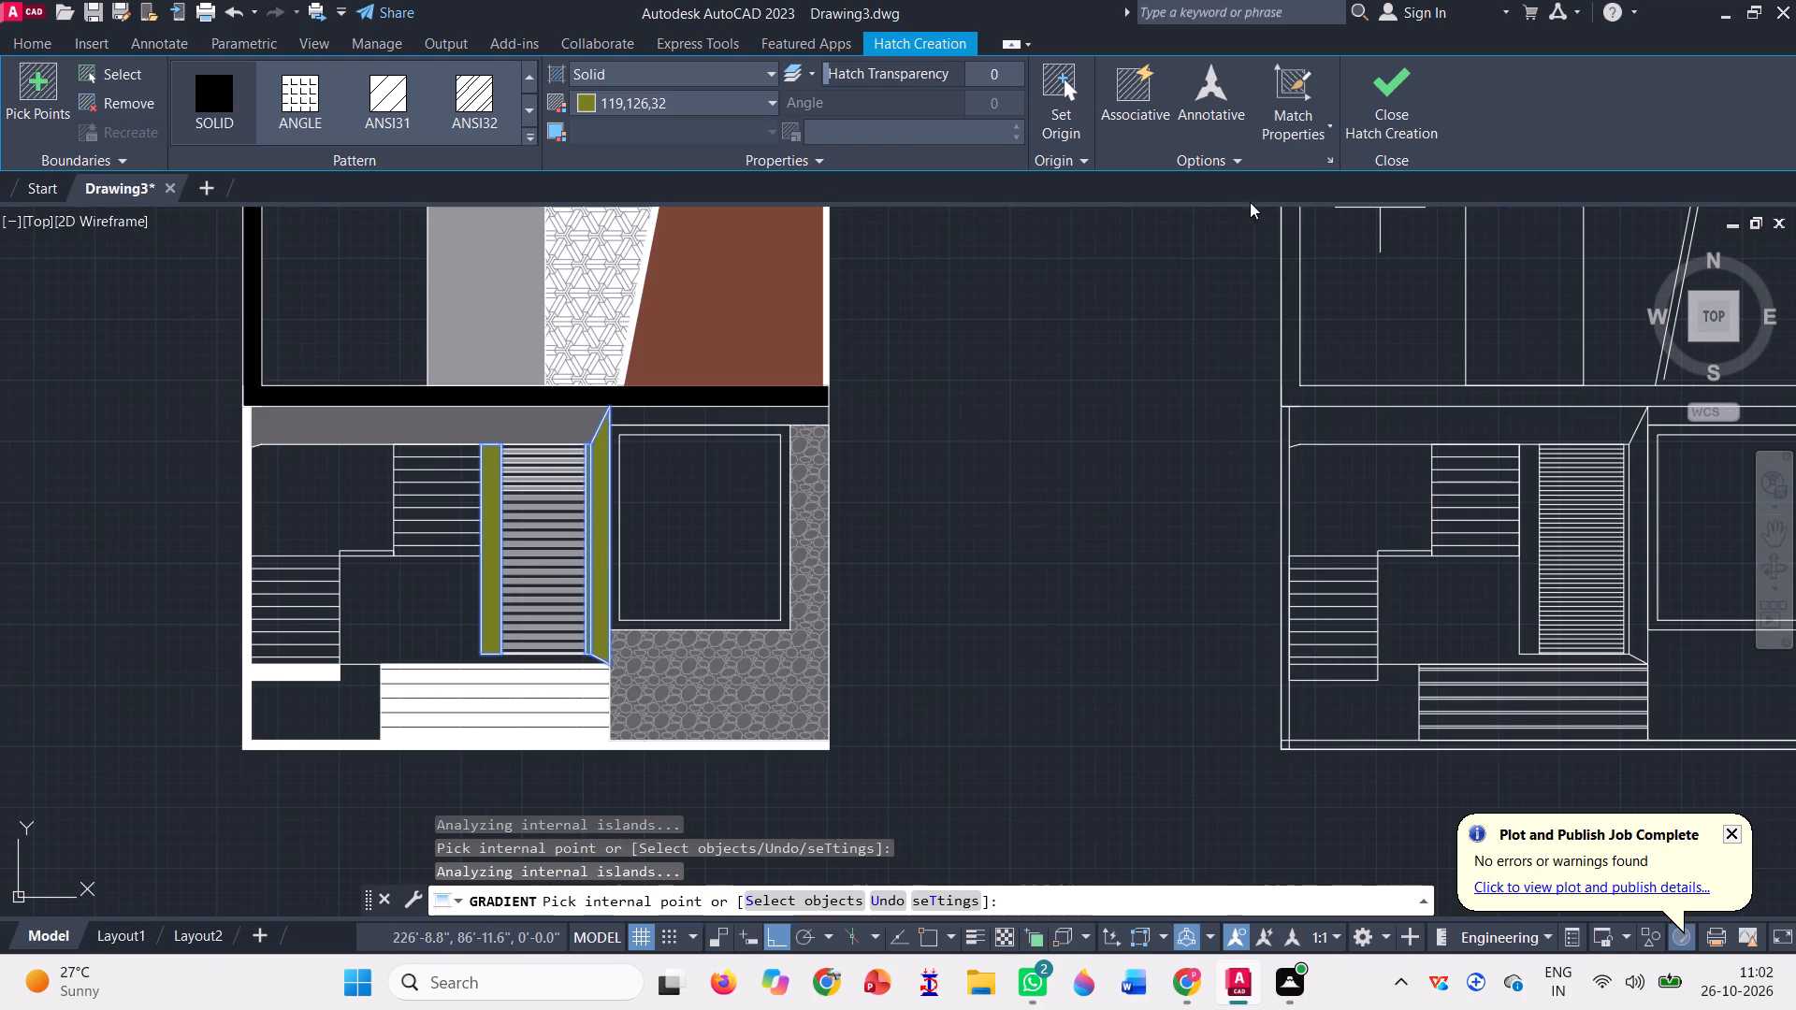
{"action": "left_click", "coordinate": [1398, 106]}
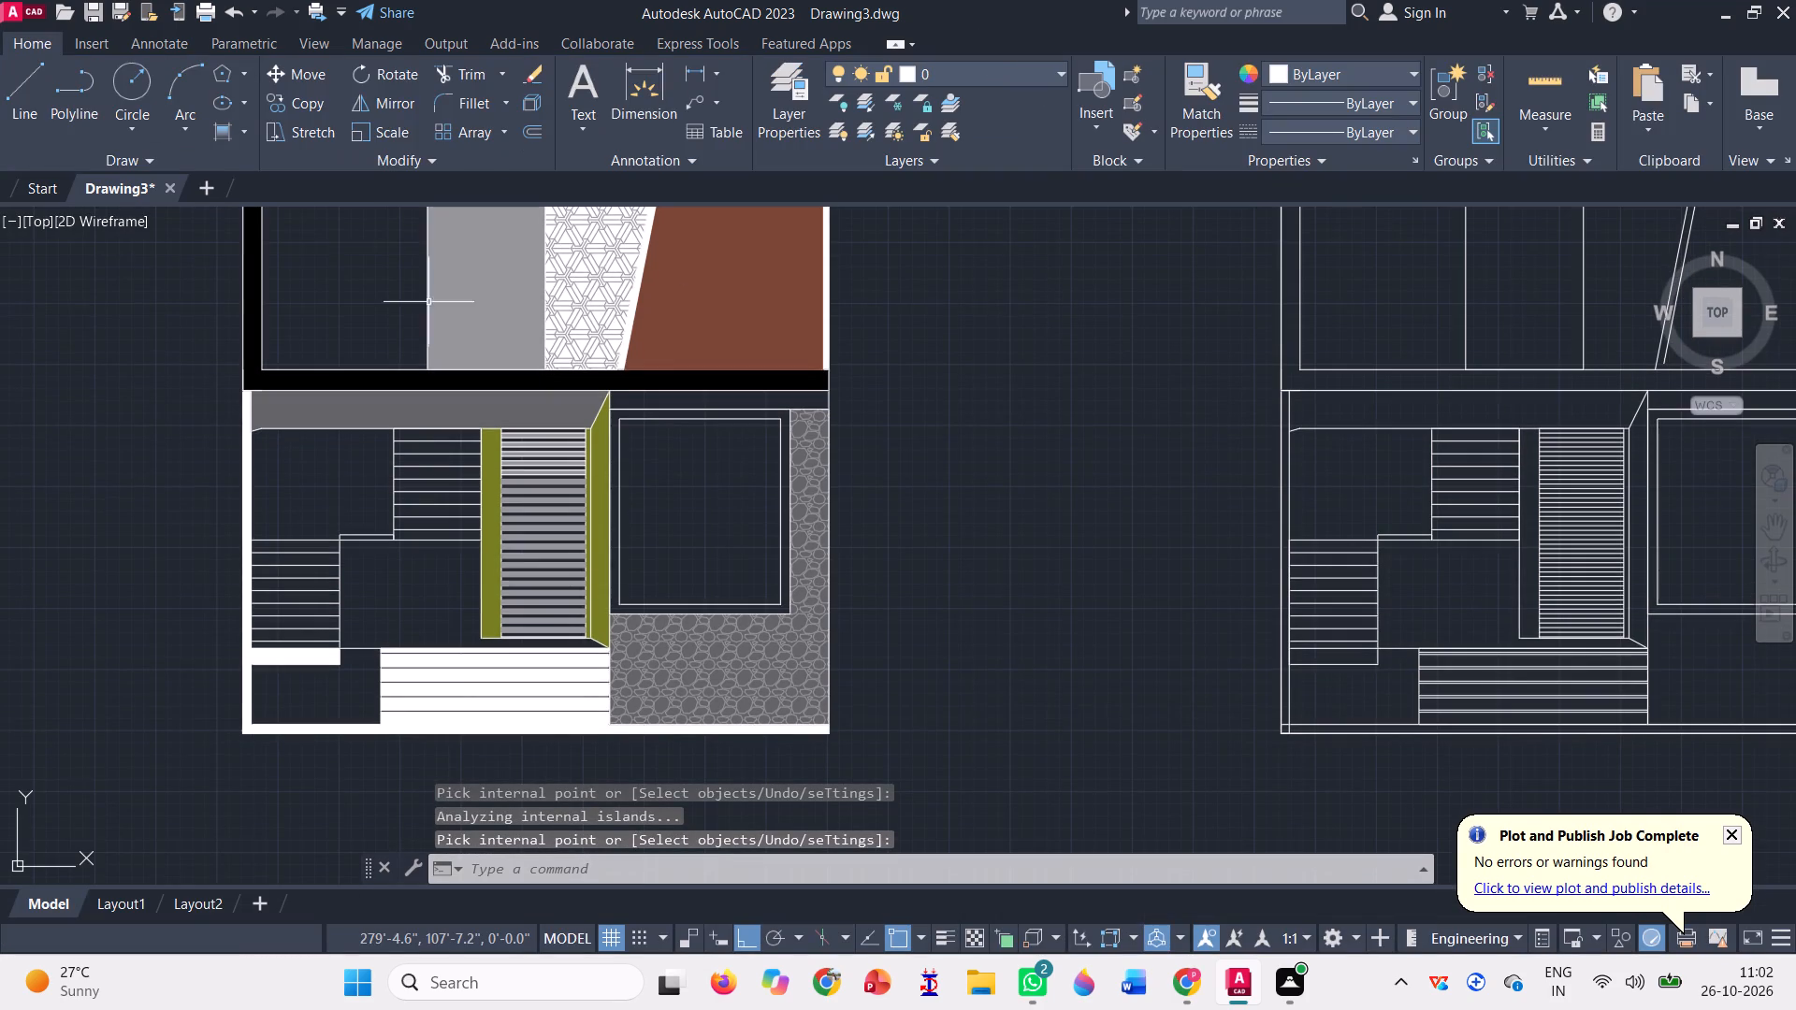
Fill the narrow strip directly north of the west layout's southeast room with a Solid hatch in color 99,100,102.
{"action": "left_click", "coordinate": [239, 133]}
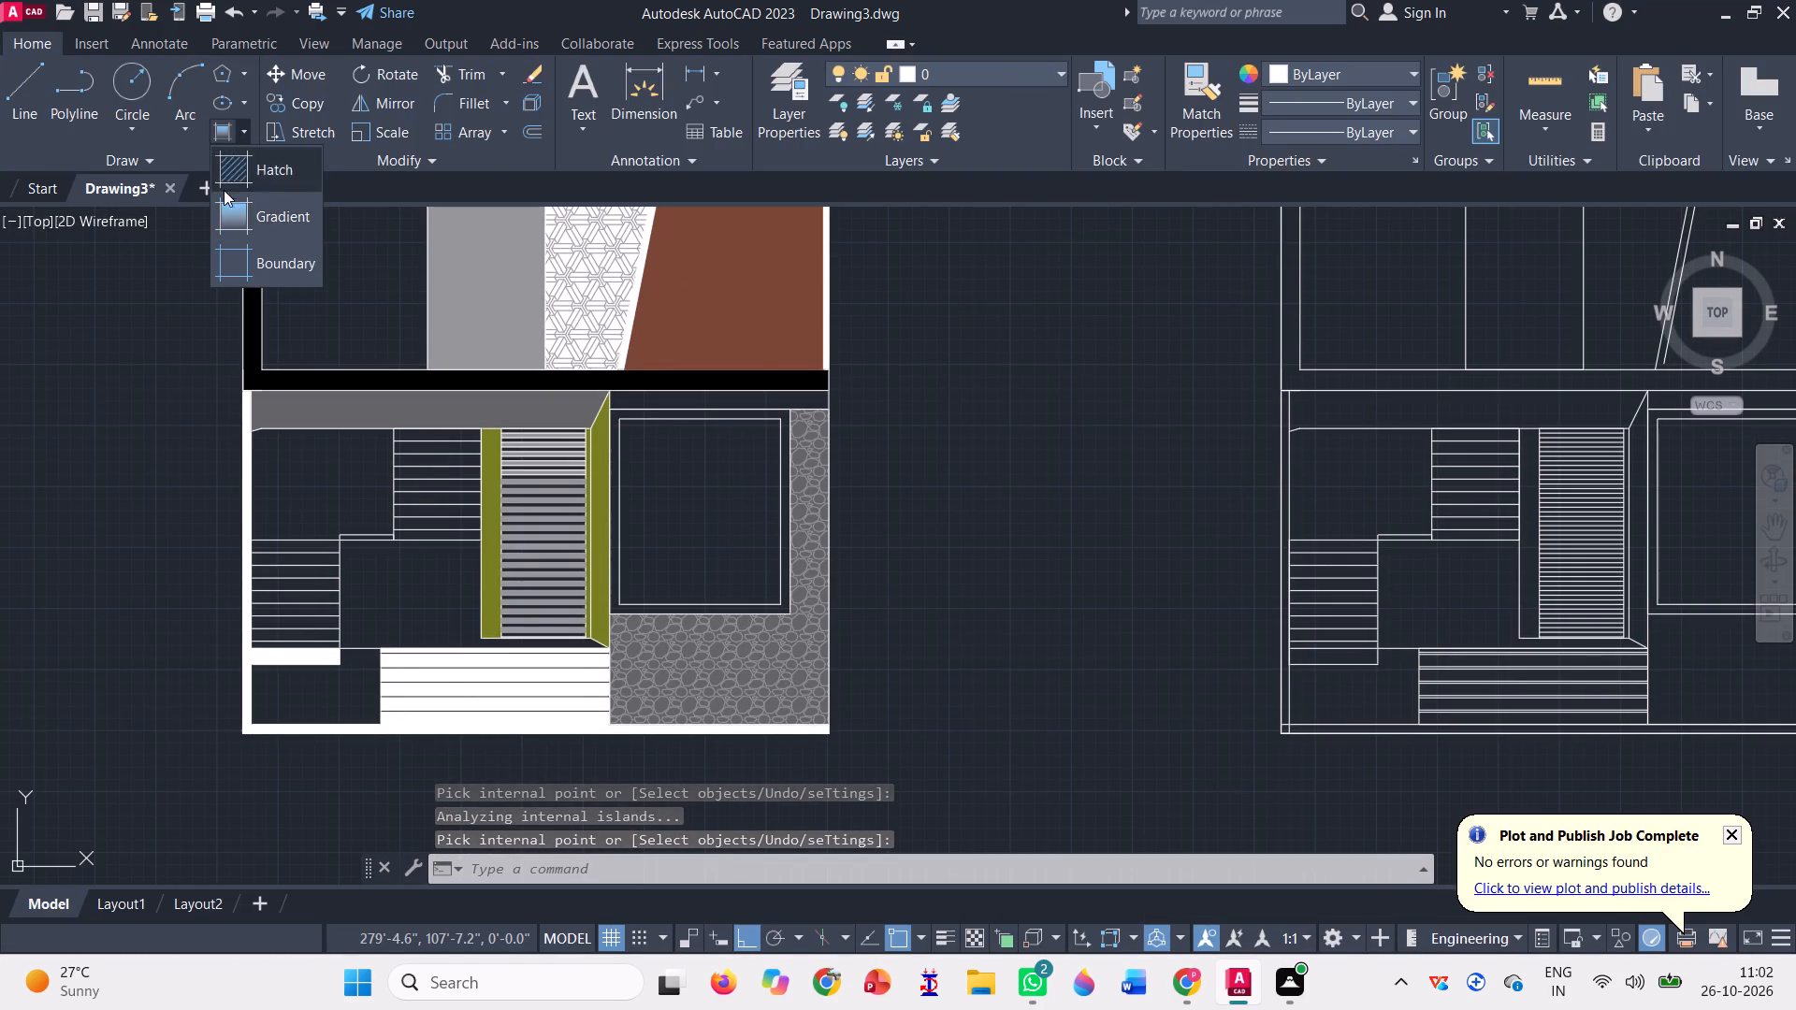
{"action": "left_click", "coordinate": [236, 211]}
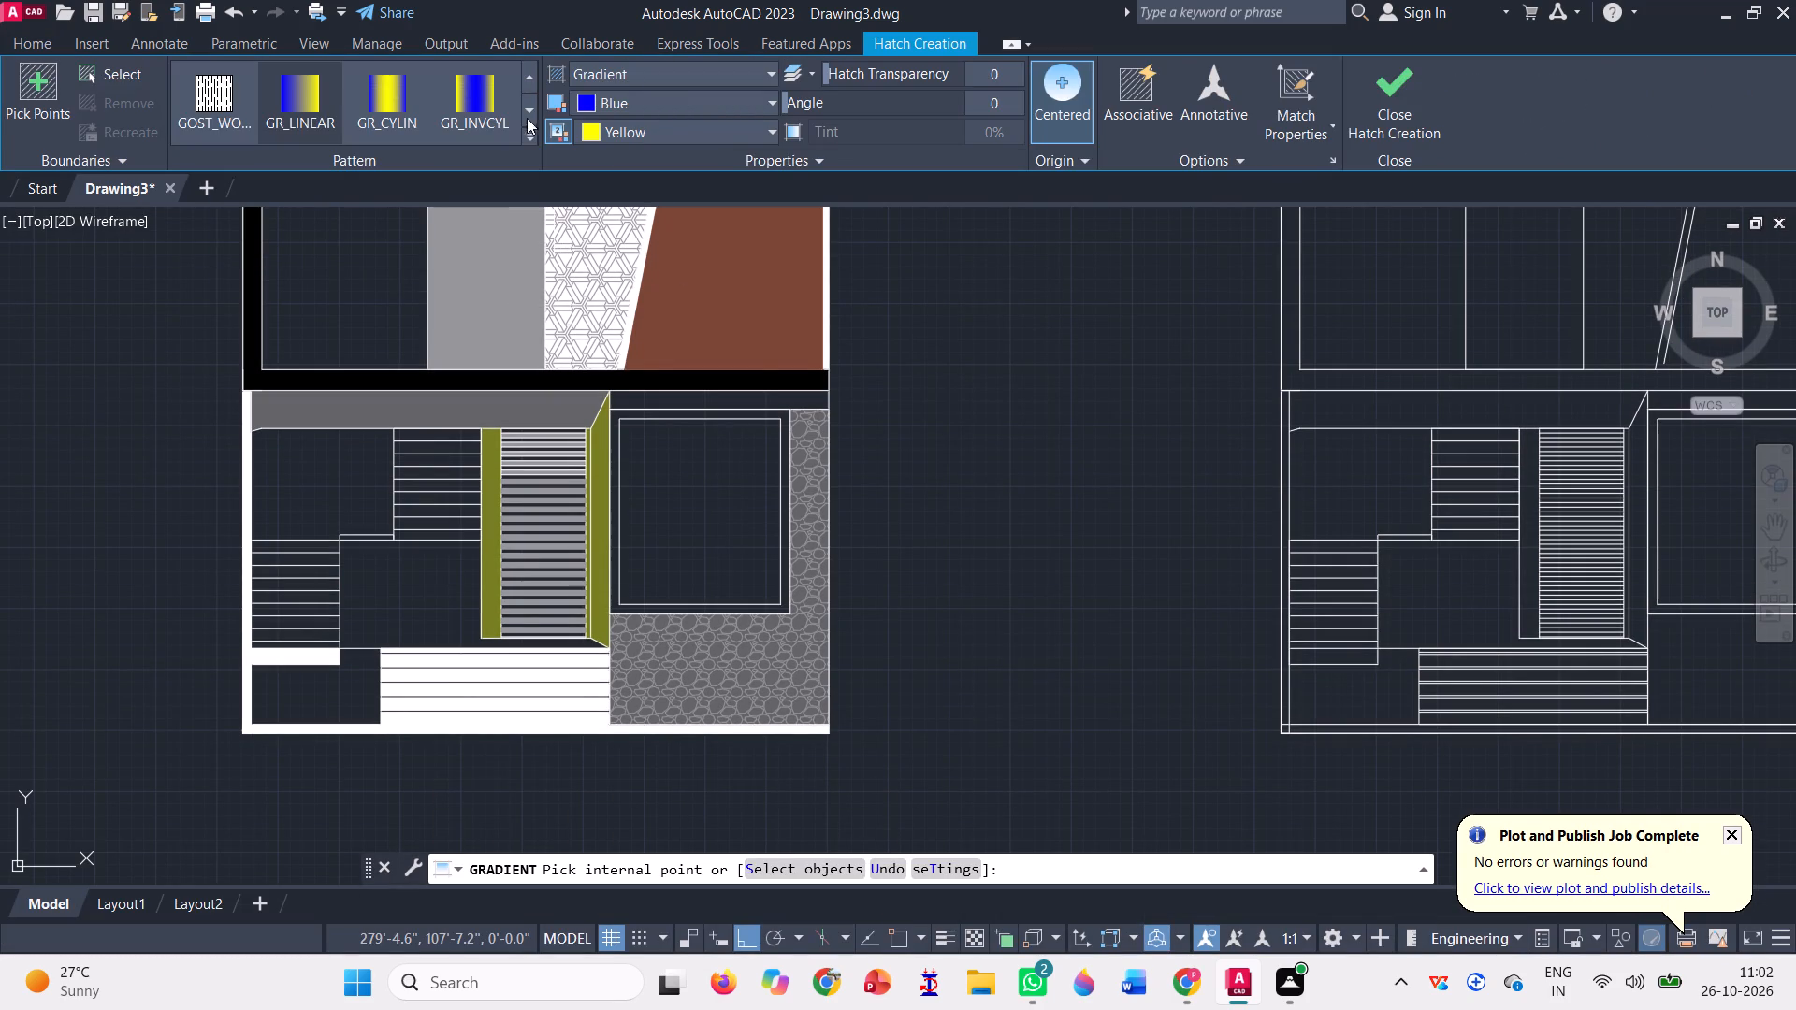
{"action": "scroll", "coordinate": [500, 119], "scroll_direction": "up", "scroll_amount": 13}
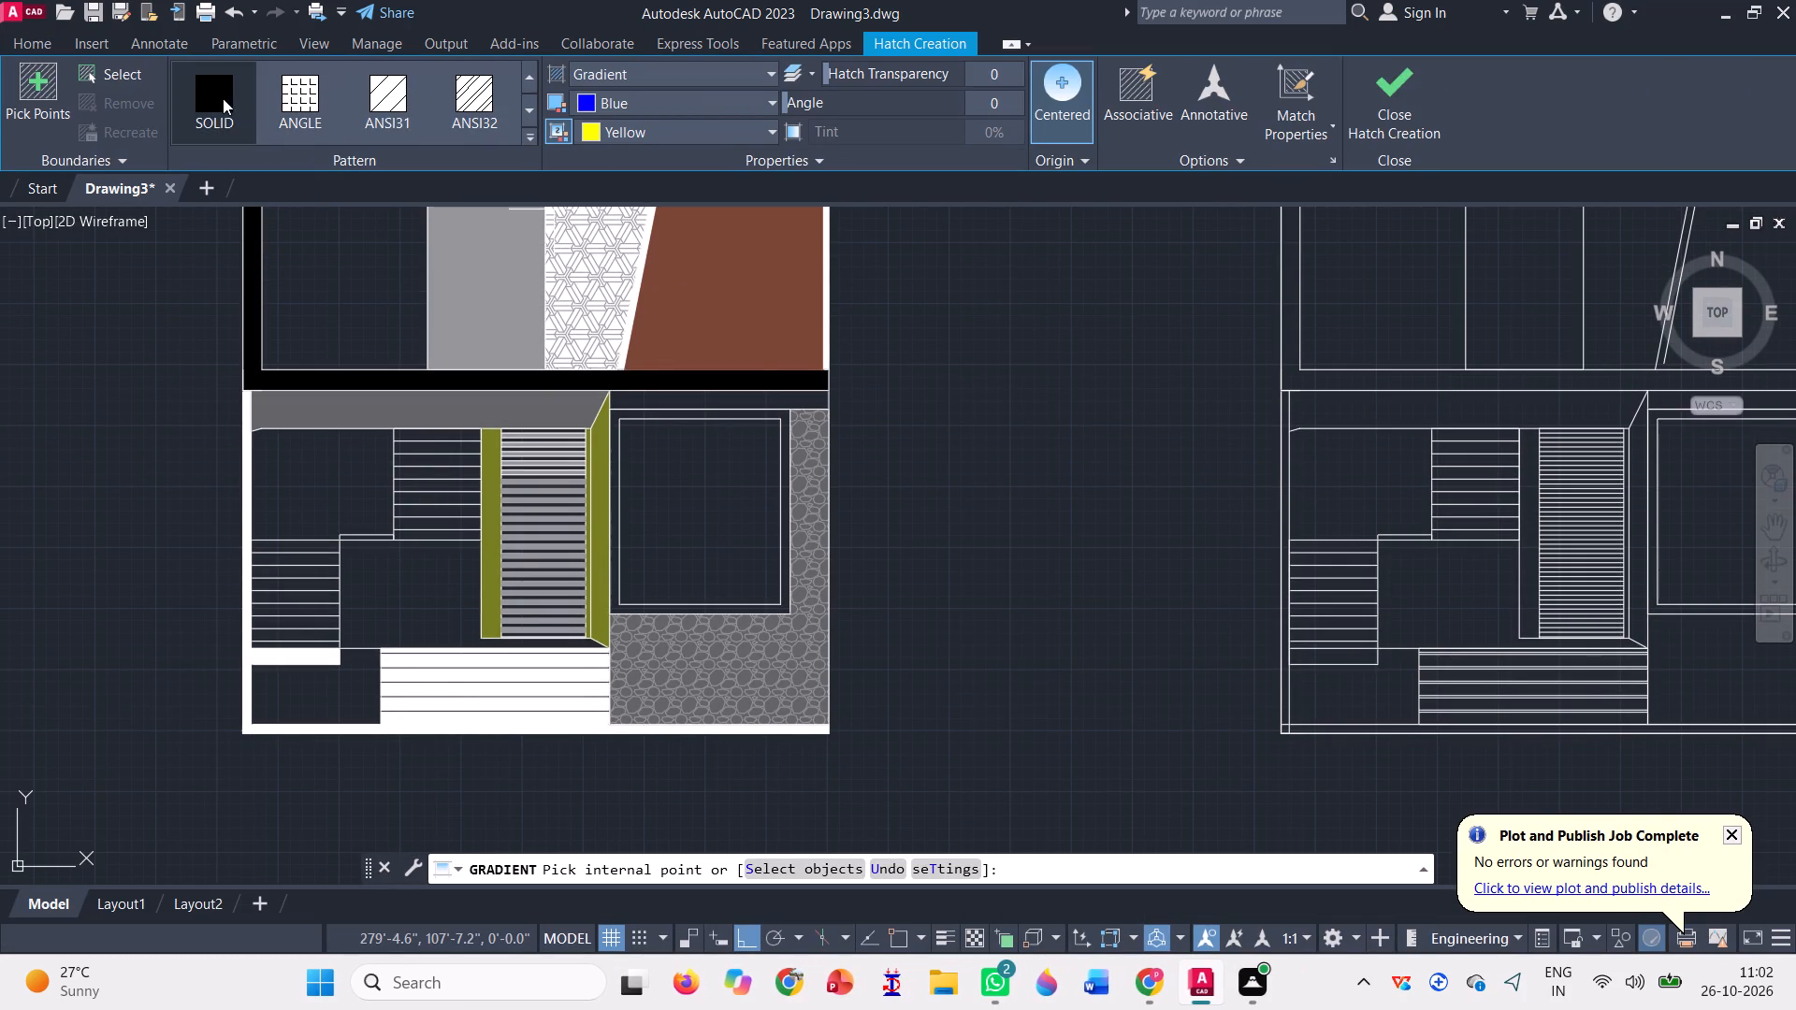
{"action": "left_click", "coordinate": [223, 96]}
{"action": "left_click", "coordinate": [666, 95]}
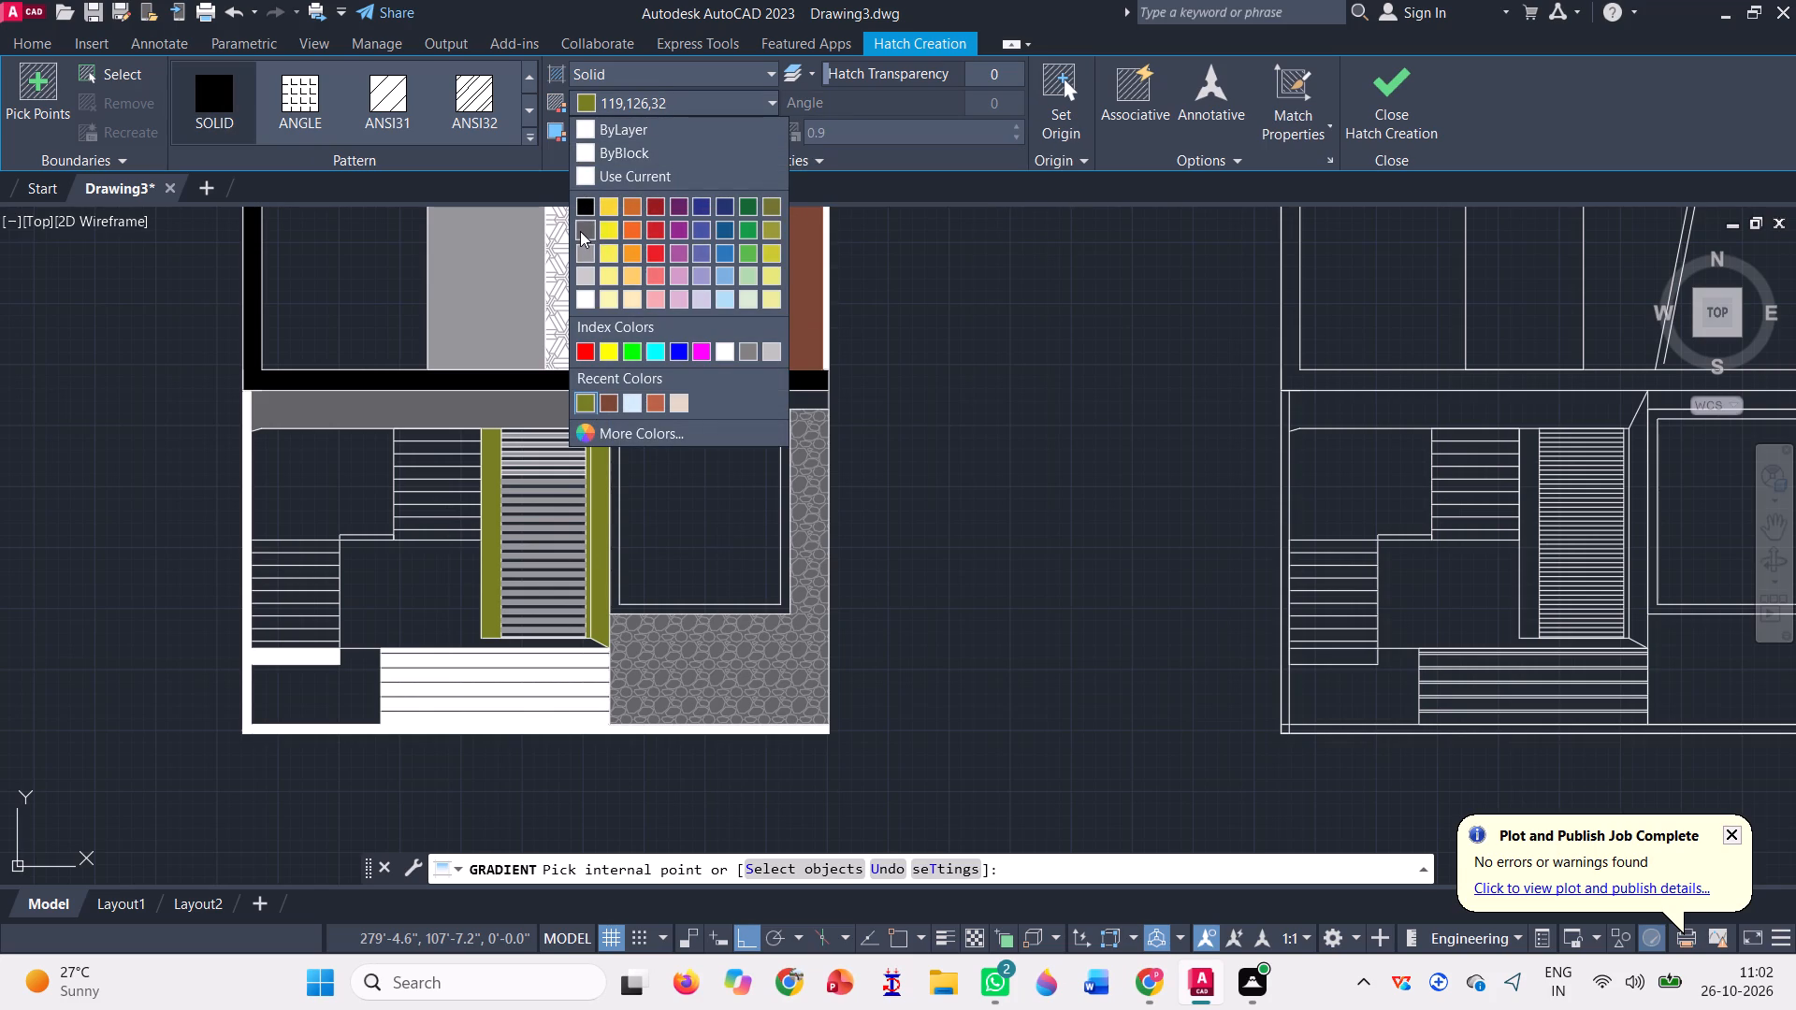
{"action": "left_click", "coordinate": [580, 231]}
{"action": "scroll", "coordinate": [679, 442], "scroll_direction": "up", "scroll_amount": 3}
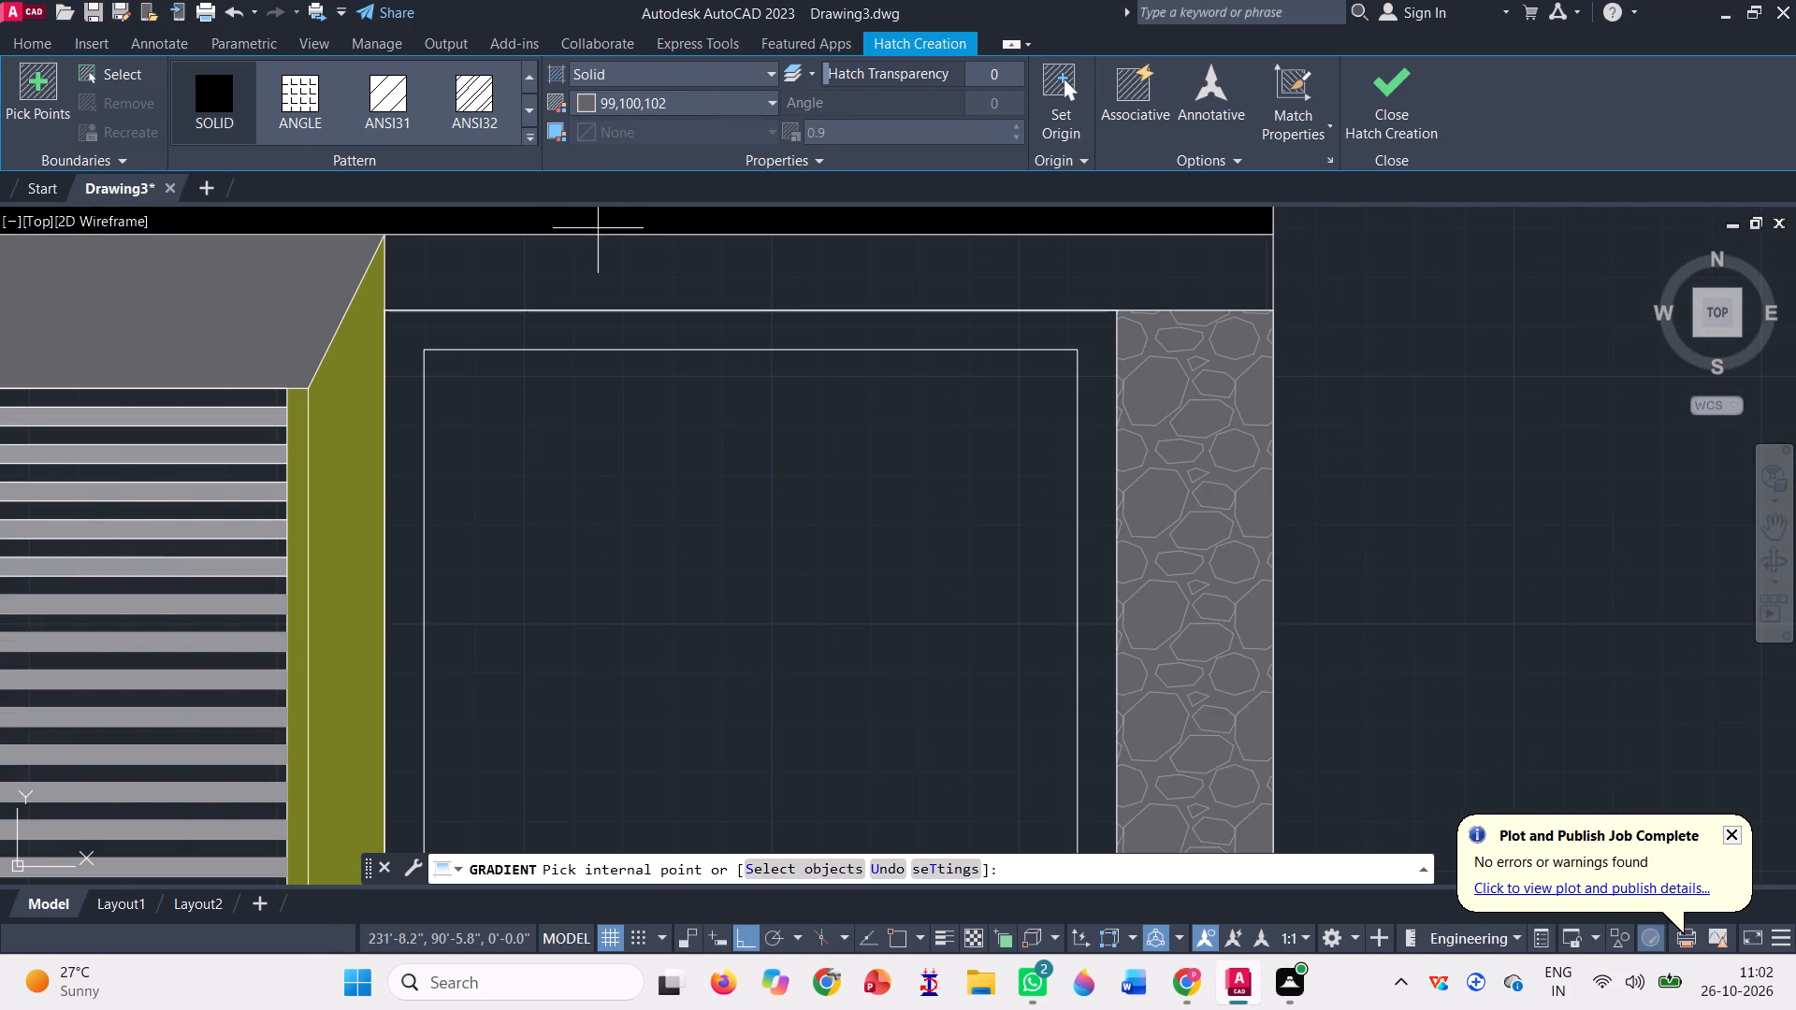
{"action": "left_click", "coordinate": [575, 282]}
{"action": "scroll", "coordinate": [572, 343], "scroll_direction": "down", "scroll_amount": 4}
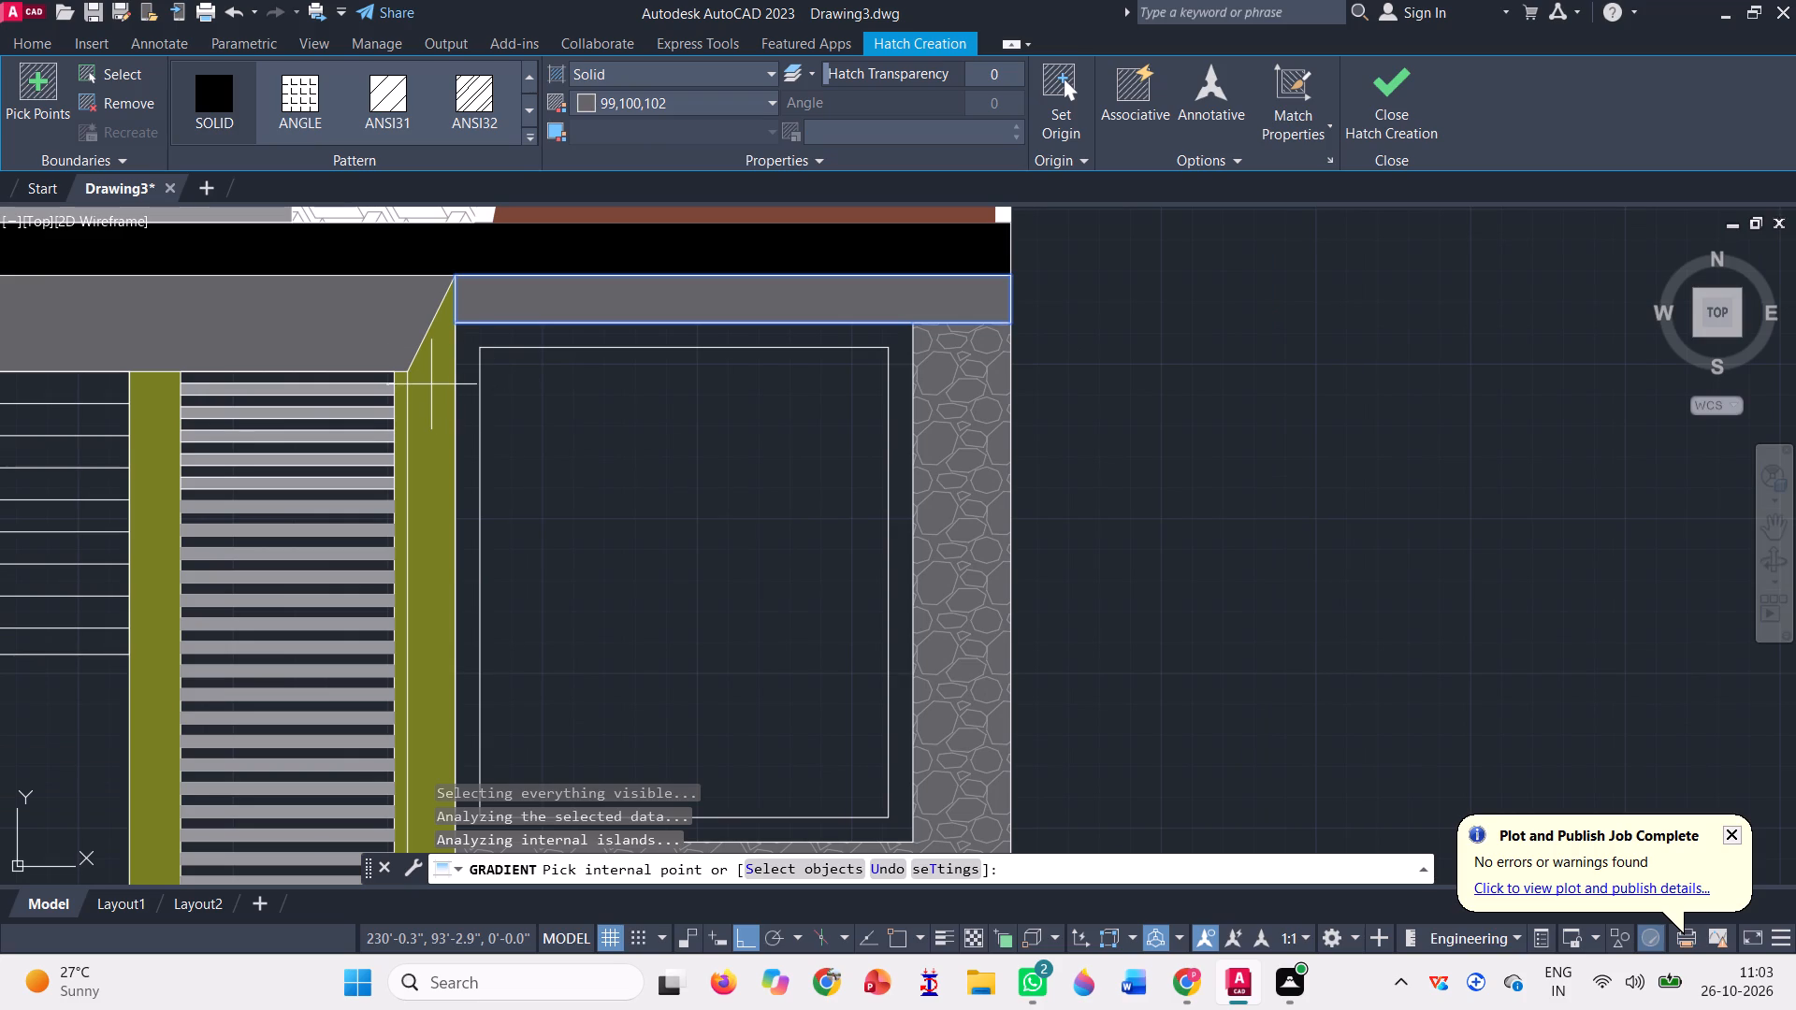
{"action": "left_click", "coordinate": [1375, 95]}
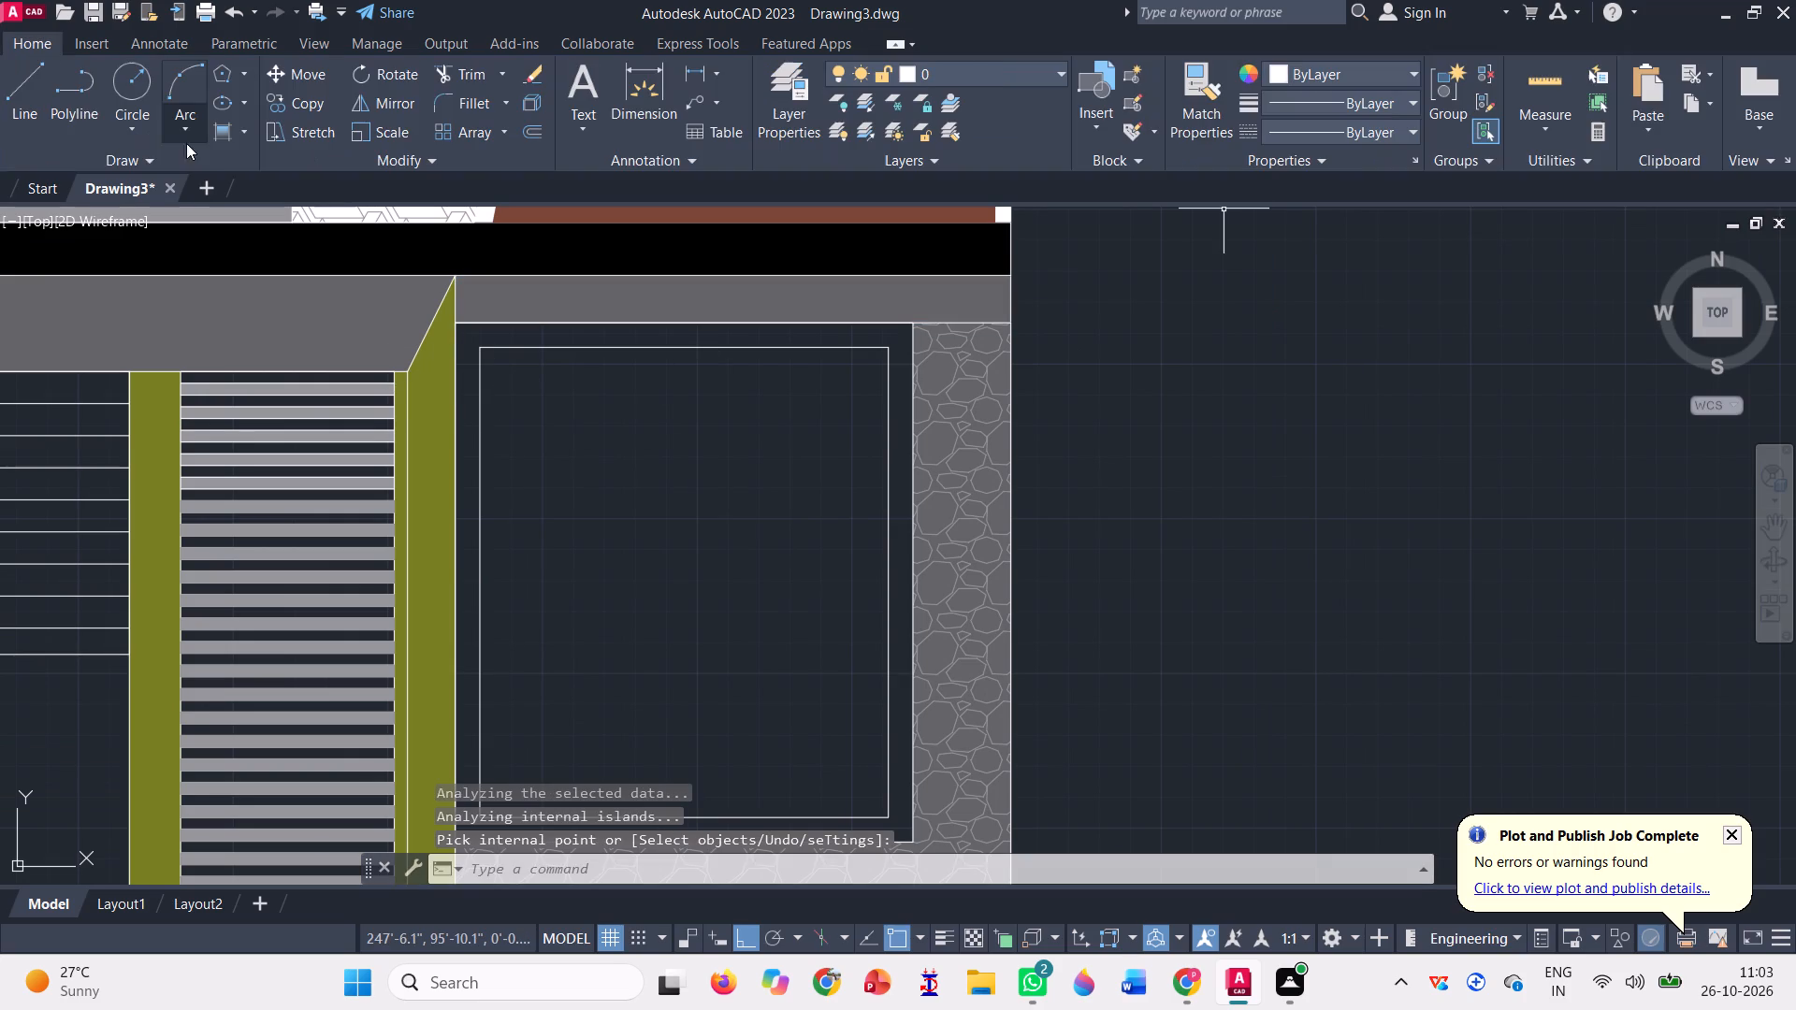
Fill the landing area between the stair flights in the west layout with a Solid hatch in color DIC 309.
{"action": "left_click", "coordinate": [239, 134]}
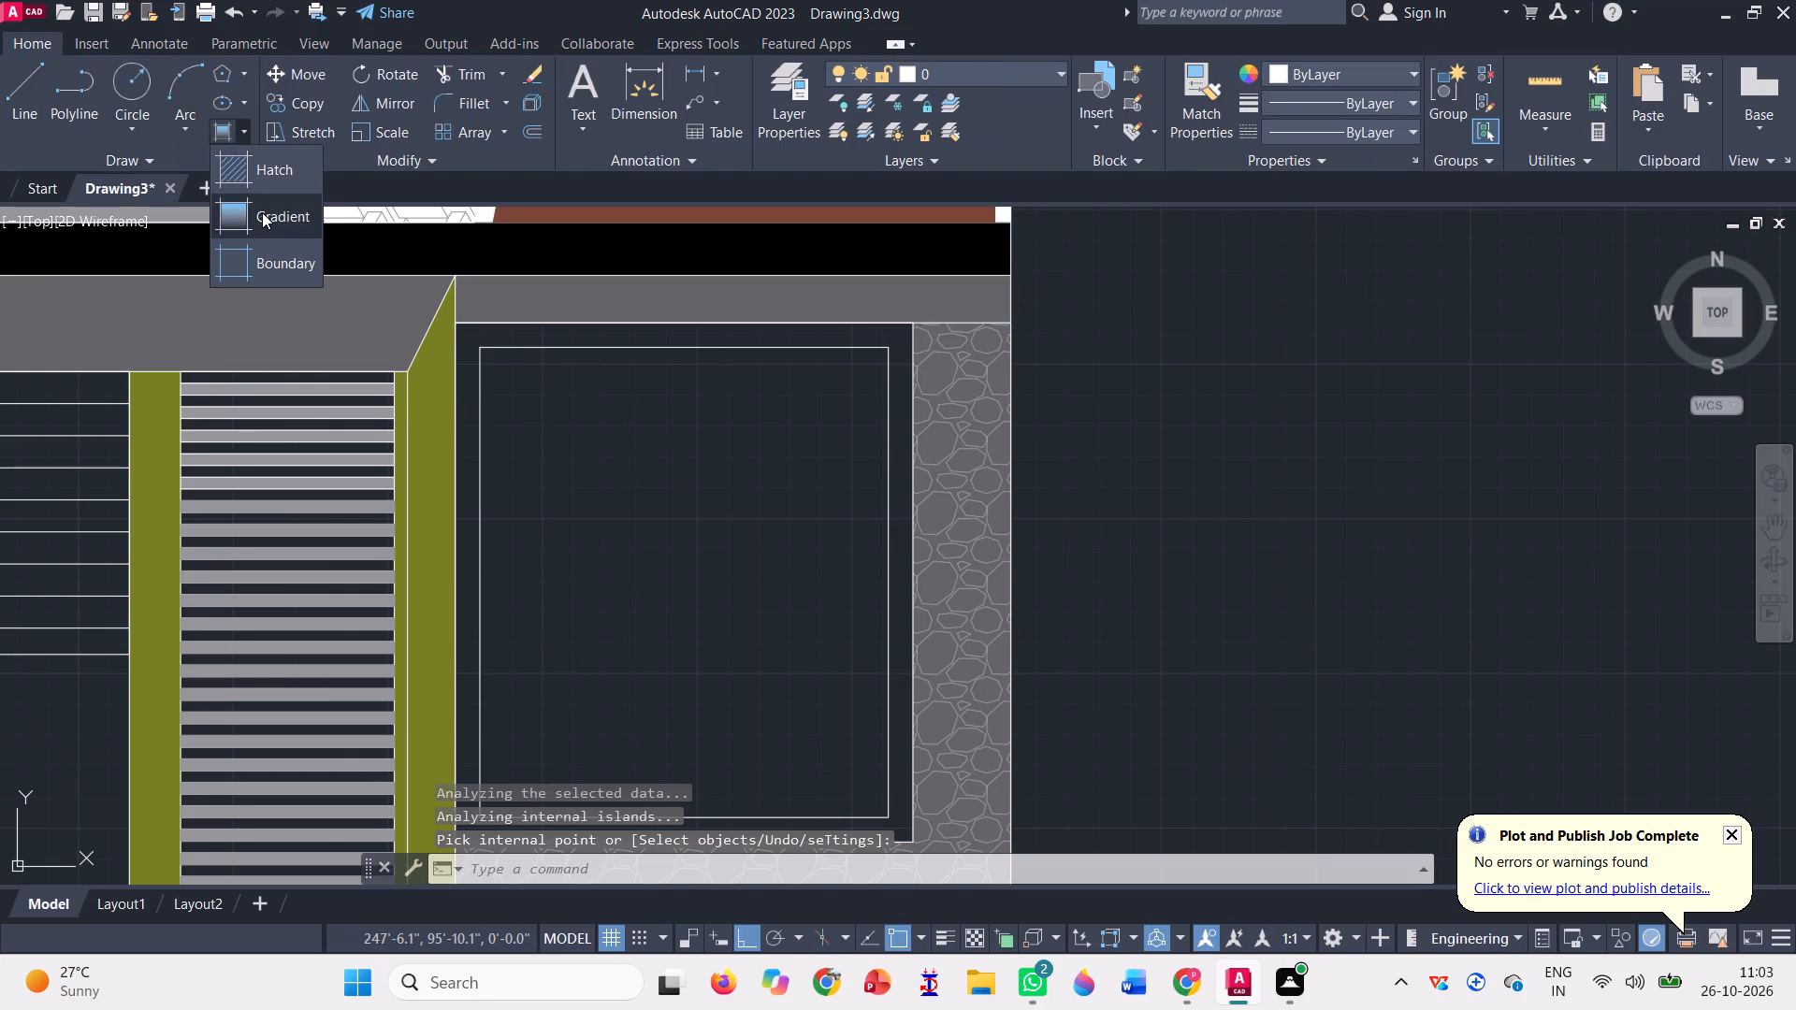
{"action": "left_click", "coordinate": [262, 212]}
{"action": "scroll", "coordinate": [639, 420], "scroll_direction": "down", "scroll_amount": 1}
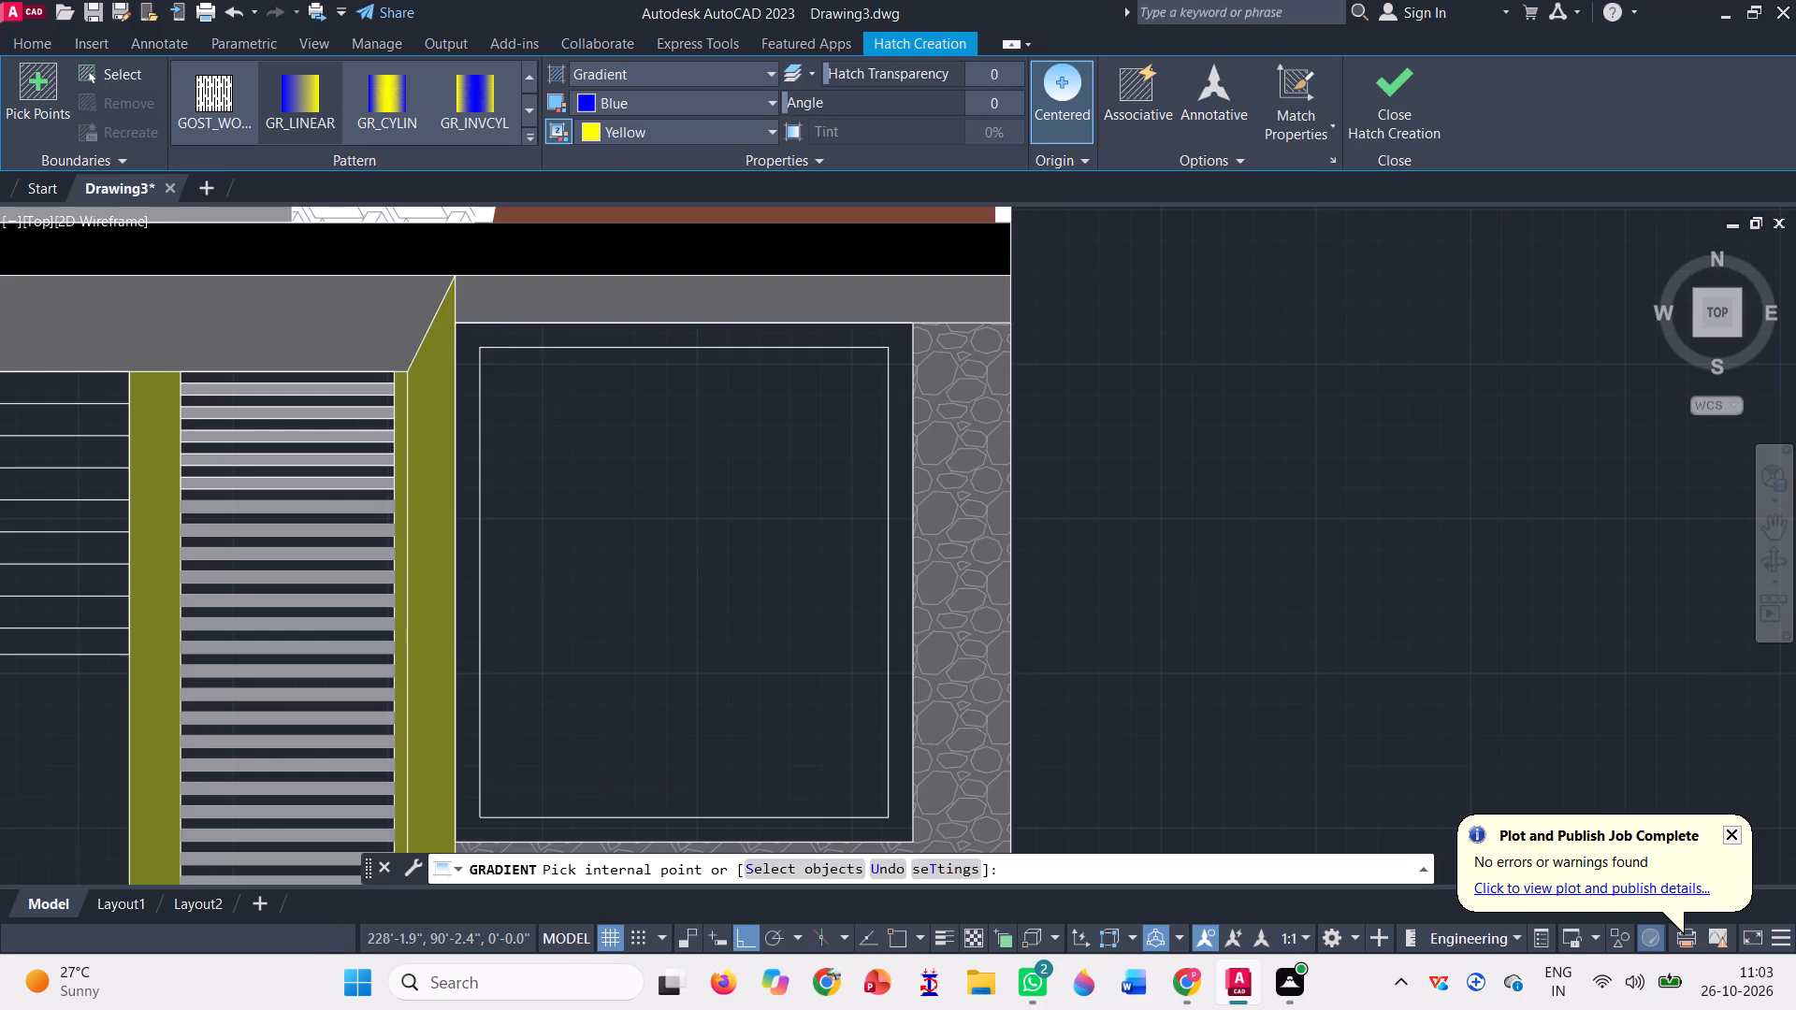
{"action": "scroll", "coordinate": [384, 94], "scroll_direction": "up", "scroll_amount": 12}
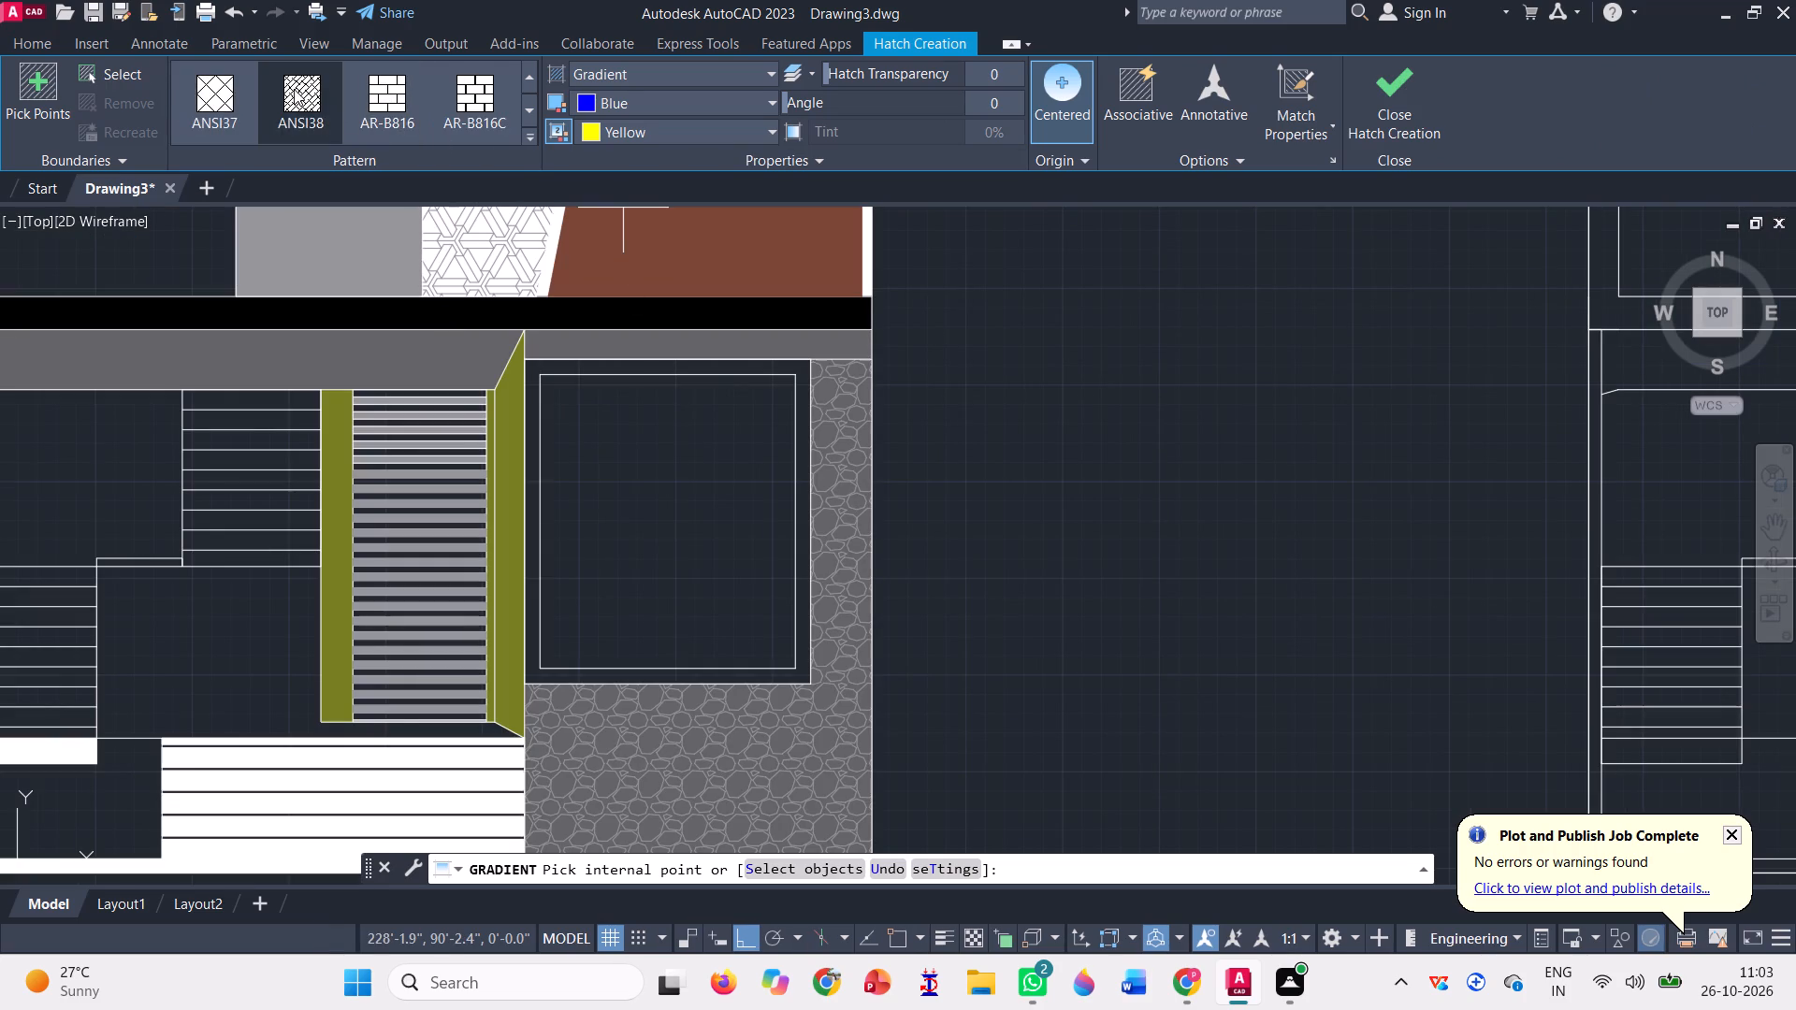
{"action": "scroll", "coordinate": [294, 89], "scroll_direction": "up", "scroll_amount": 8}
{"action": "left_click", "coordinate": [214, 104]}
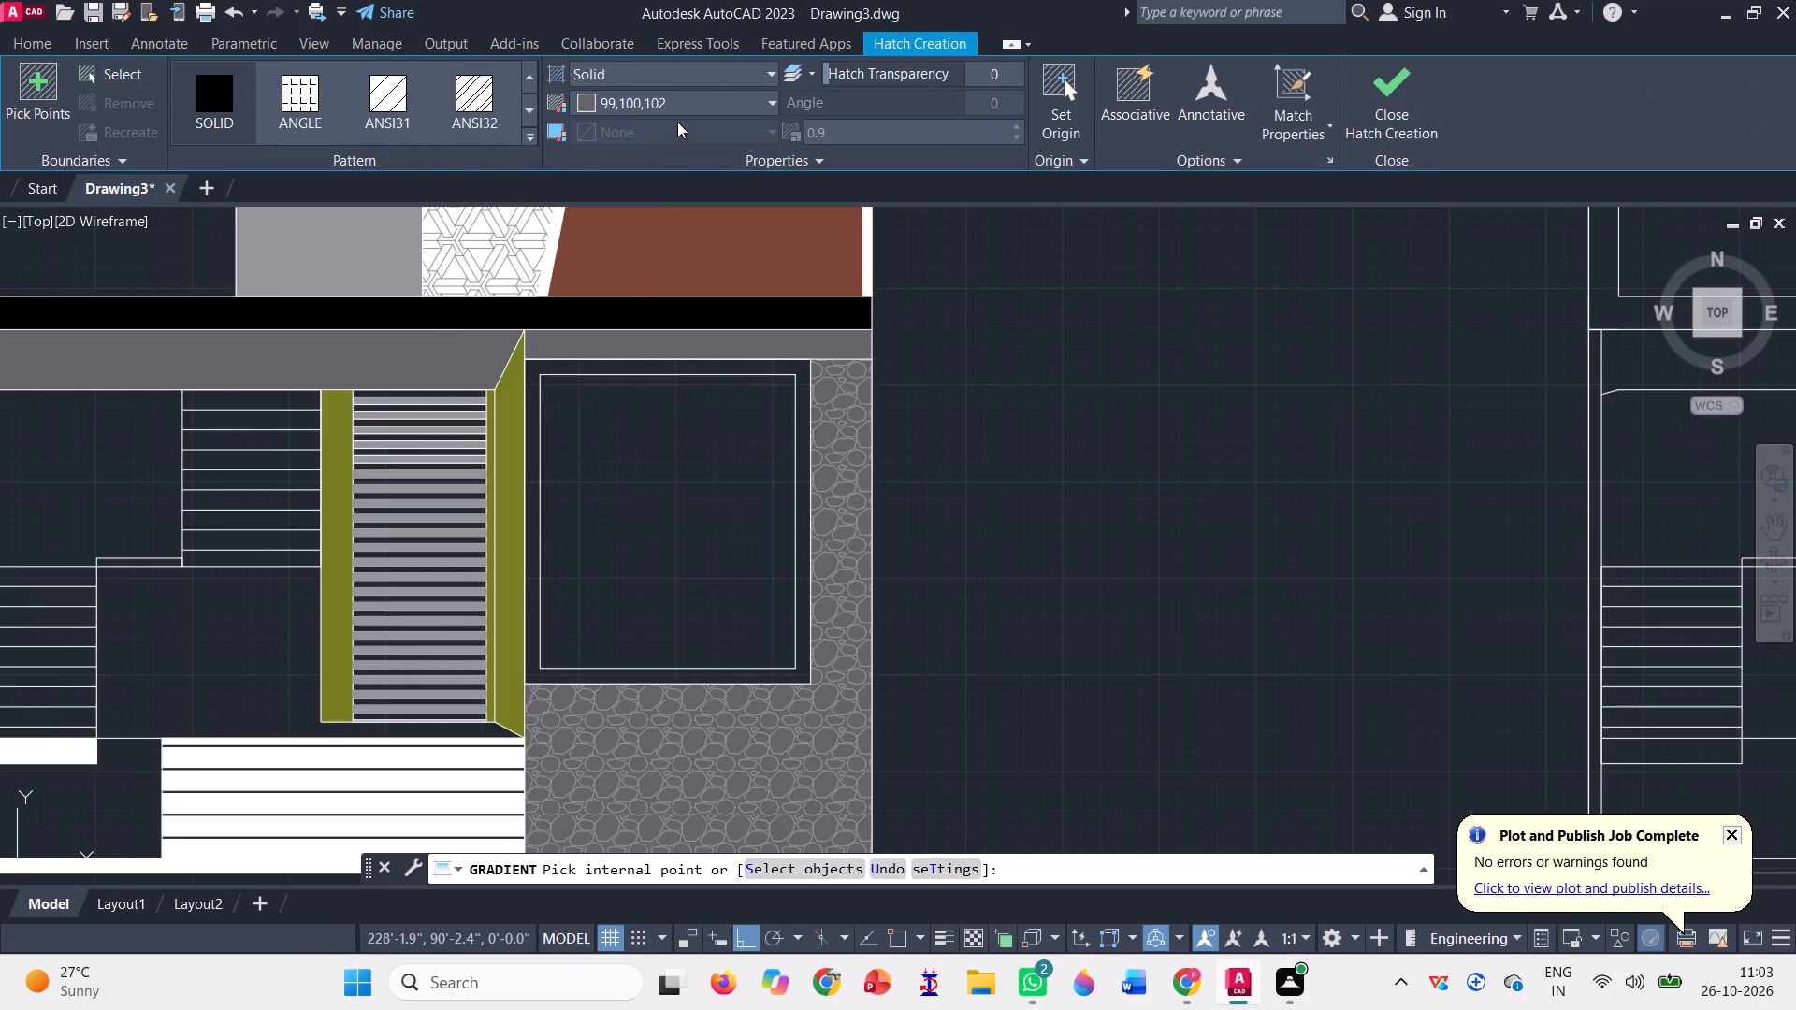
{"action": "left_click", "coordinate": [688, 101]}
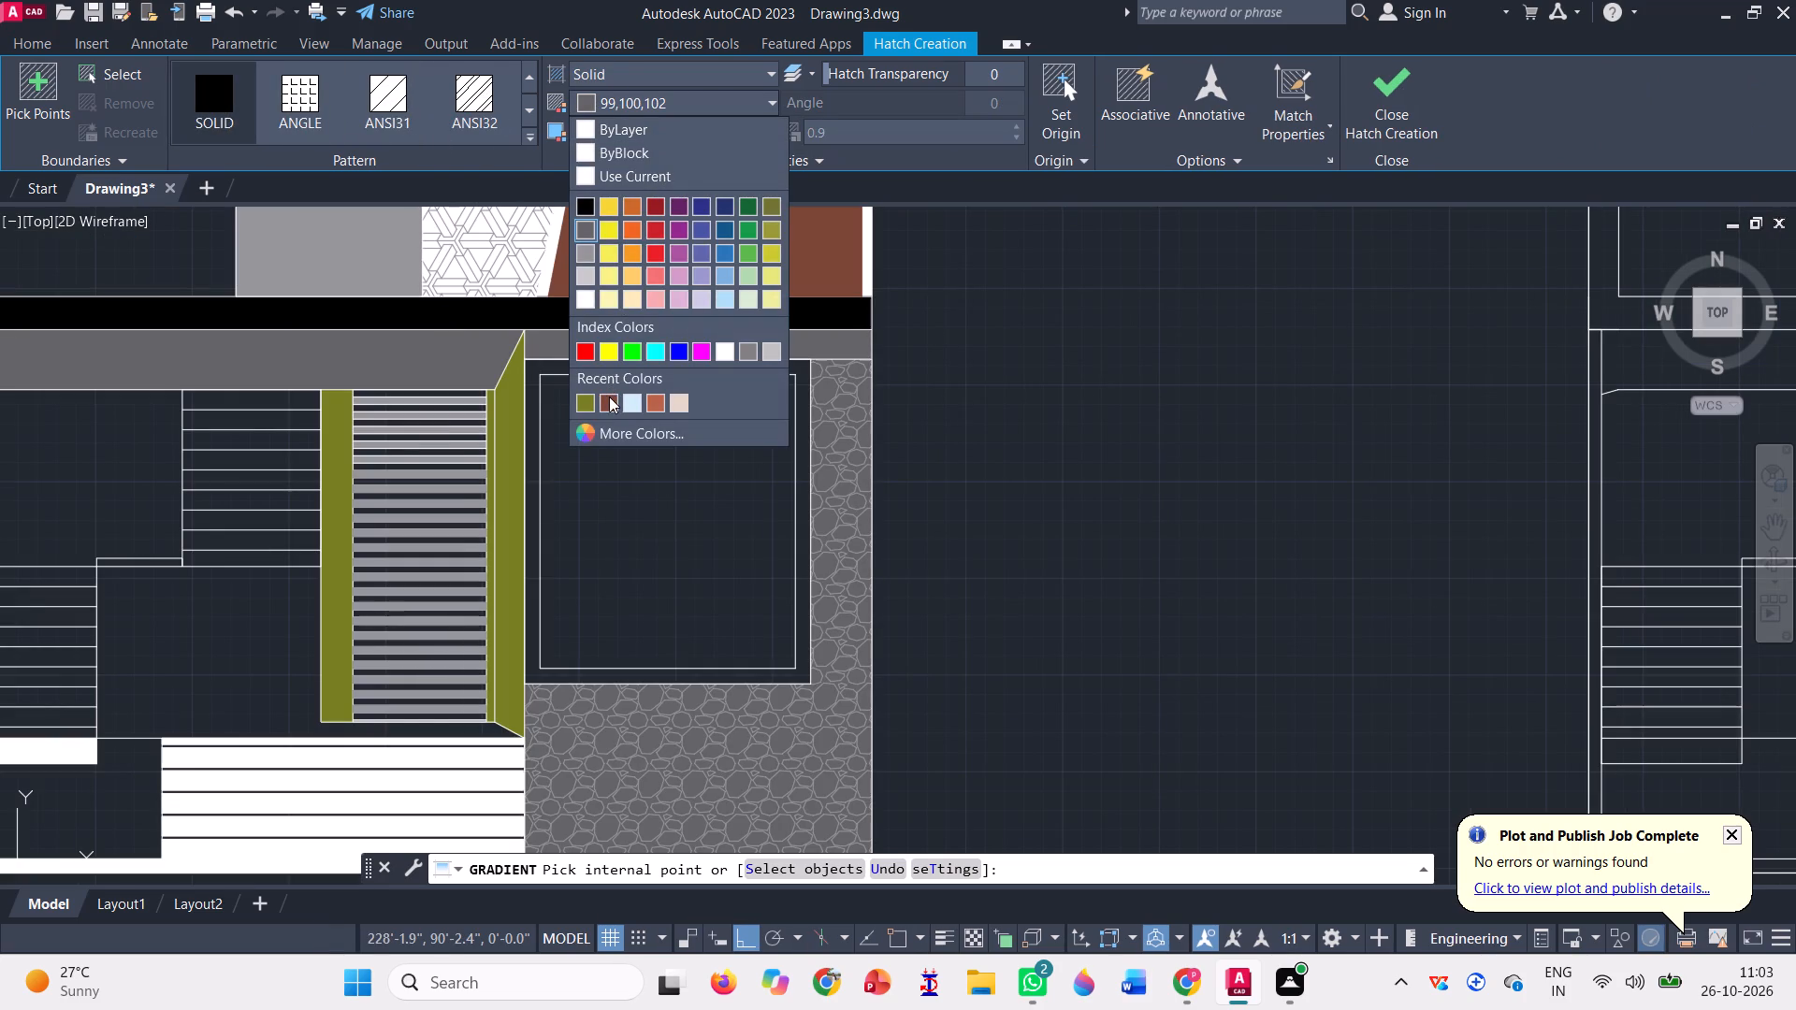
{"action": "left_click", "coordinate": [609, 397]}
{"action": "scroll", "coordinate": [647, 305], "scroll_direction": "down", "scroll_amount": 1}
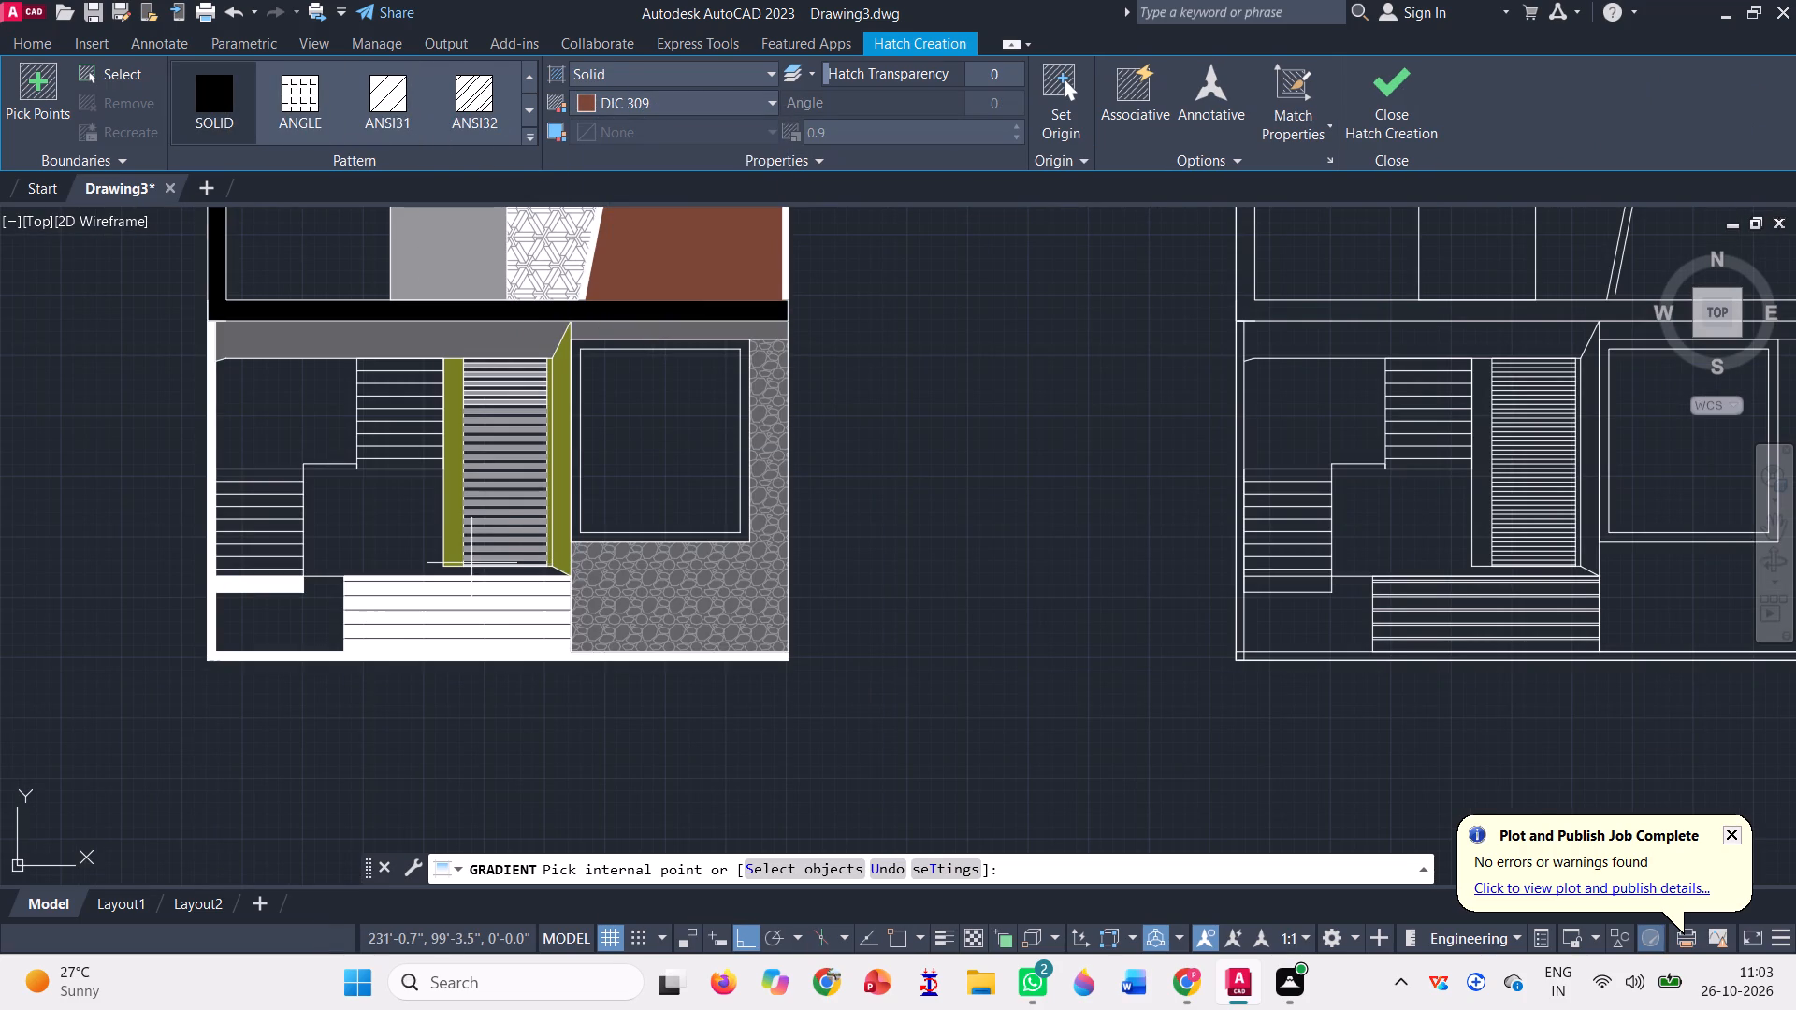
{"action": "scroll", "coordinate": [384, 561], "scroll_direction": "up", "scroll_amount": 2}
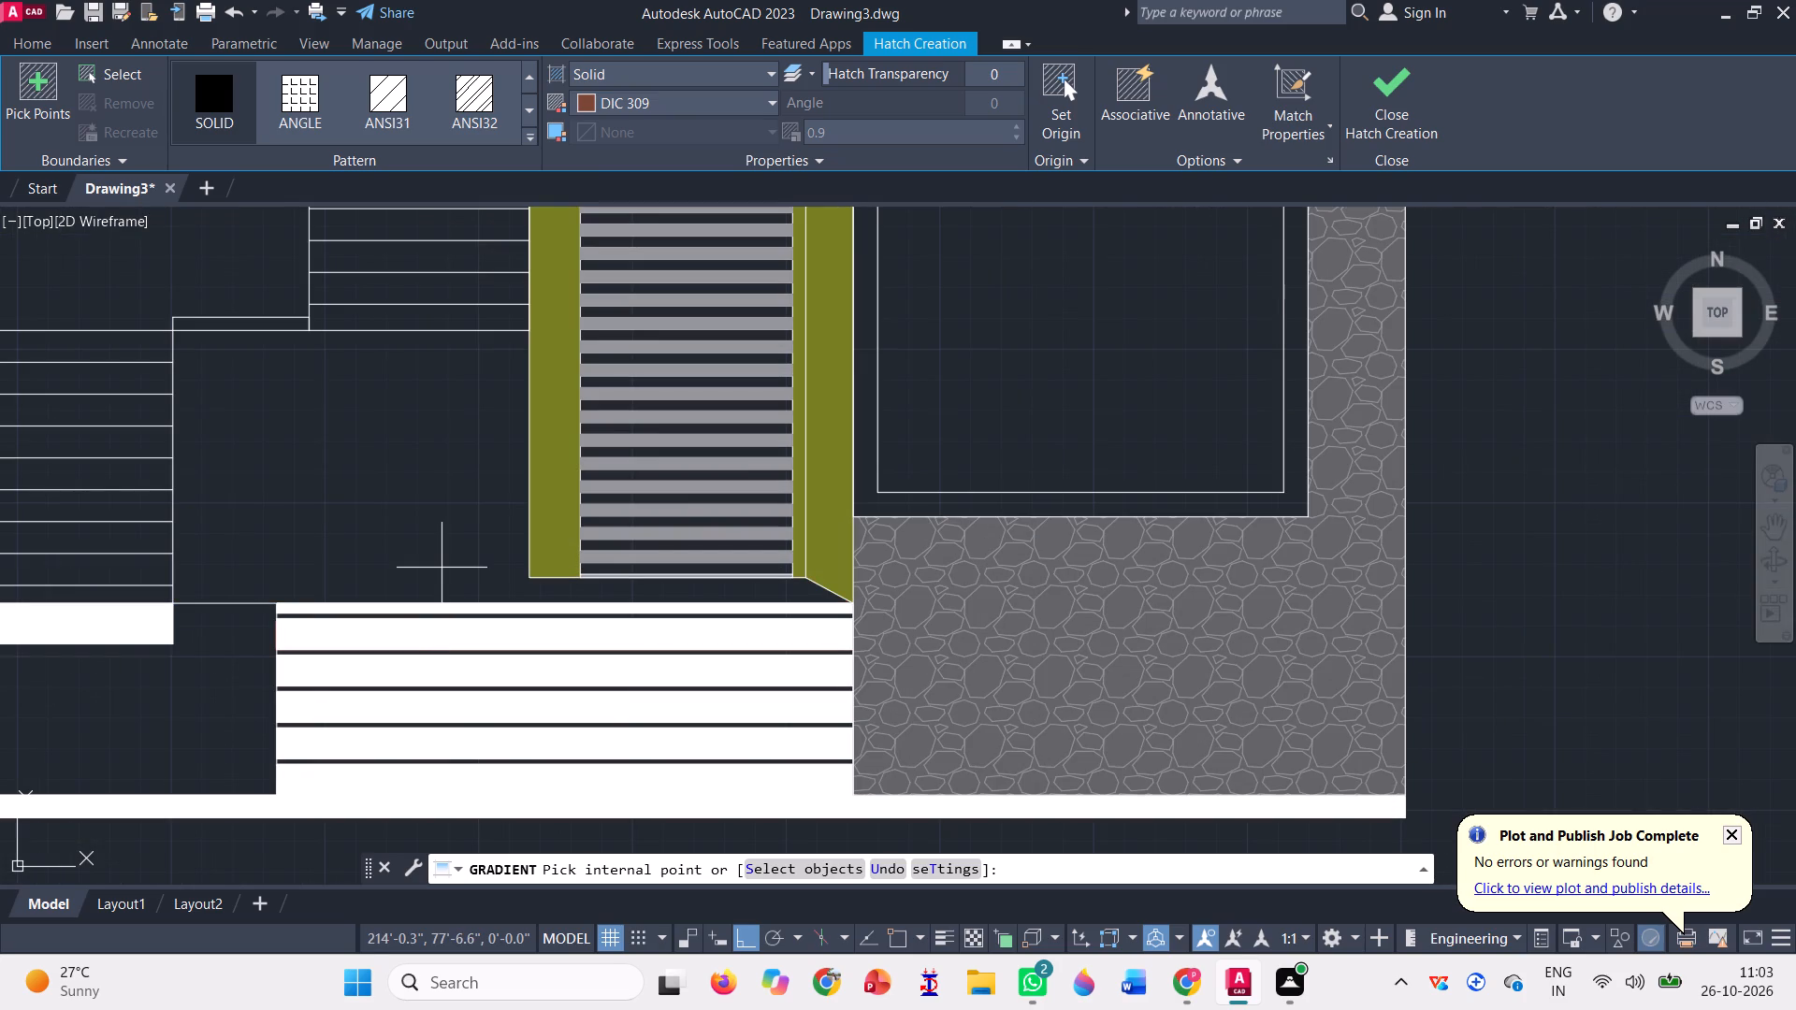
{"action": "scroll", "coordinate": [442, 568], "scroll_direction": "down", "scroll_amount": 1}
{"action": "left_click", "coordinate": [404, 521]}
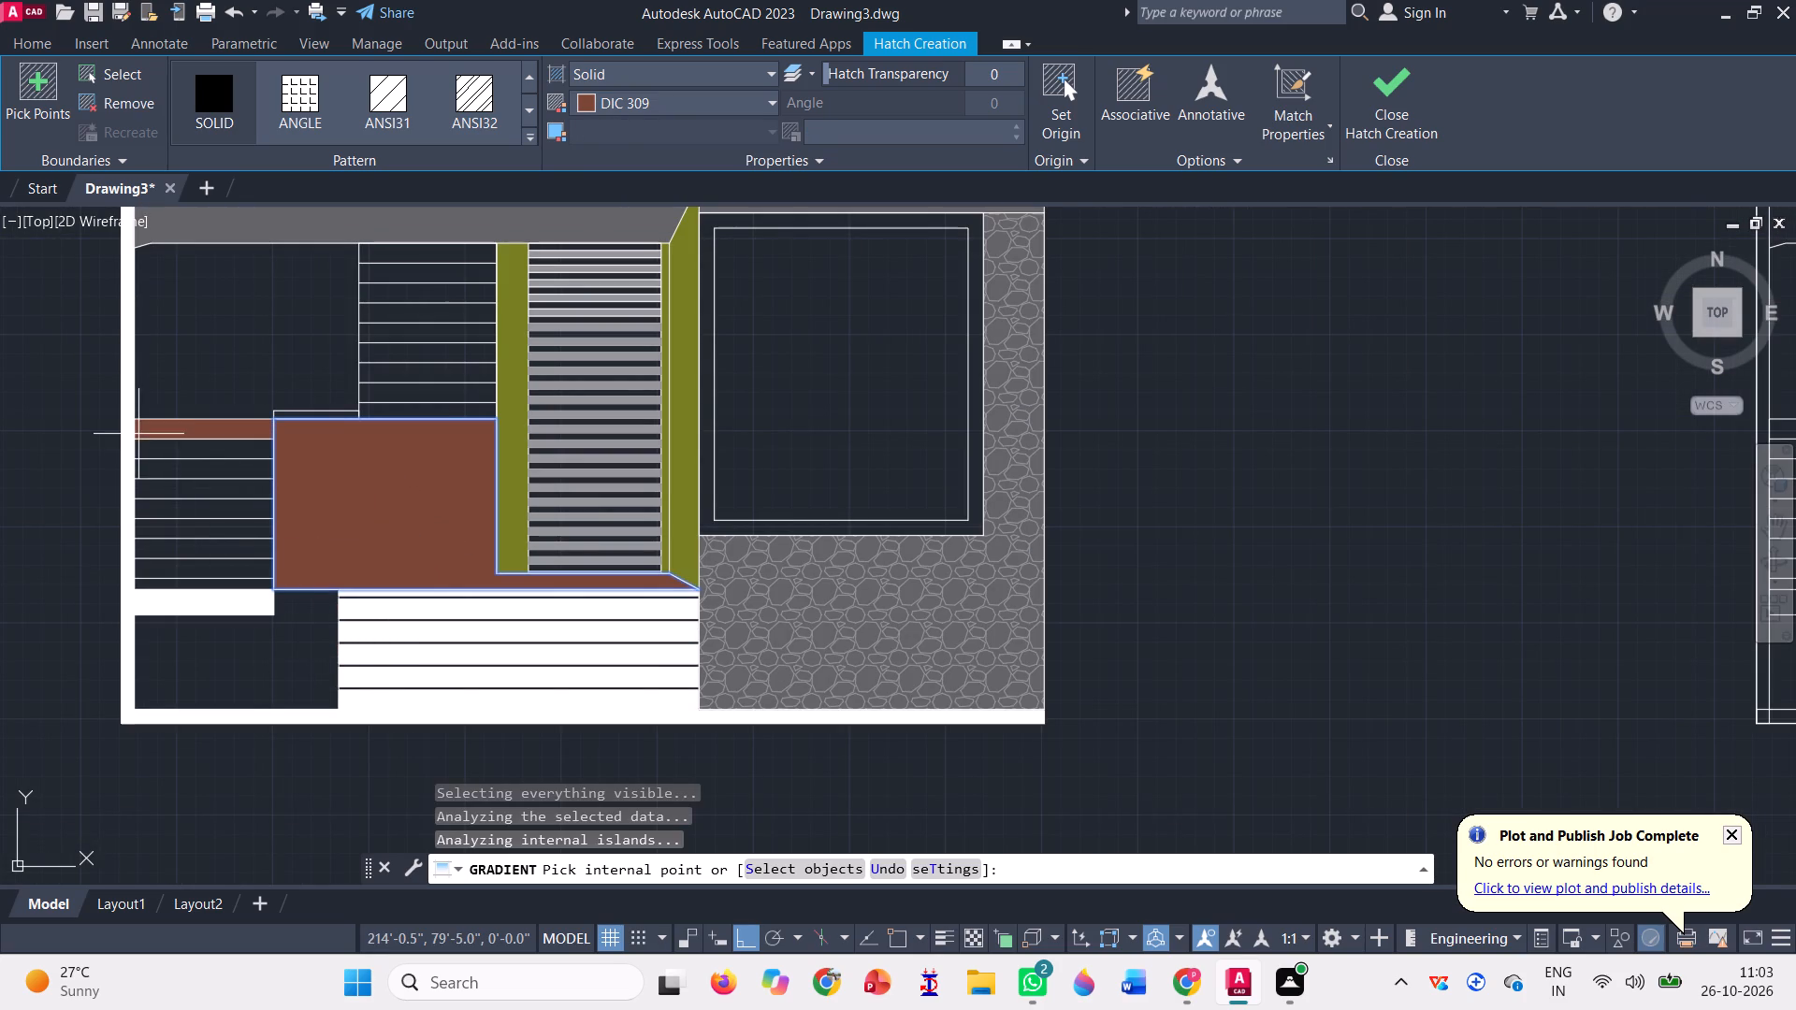
Fill all the treads of the western stair flight beside the landing in the west layout with the Solid hatch in color DIC 309.
{"action": "left_click", "coordinate": [161, 445]}
{"action": "left_click", "coordinate": [193, 428]}
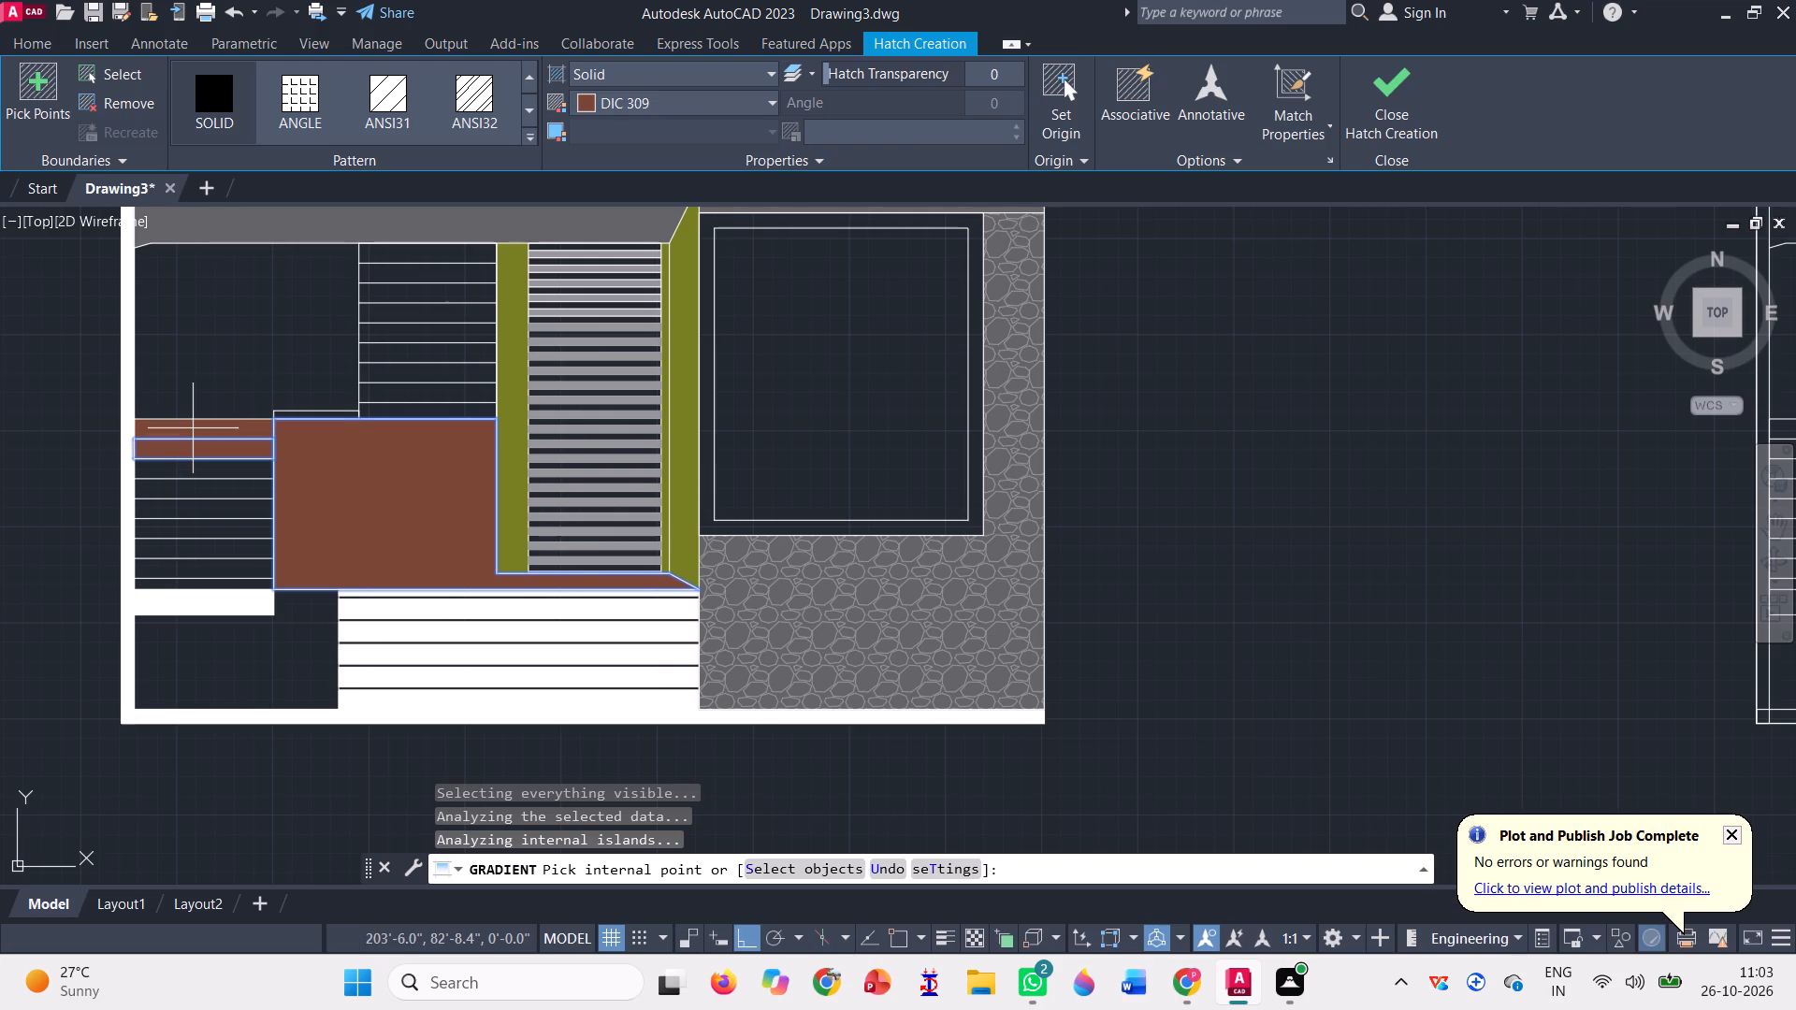
{"action": "left_click", "coordinate": [179, 479]}
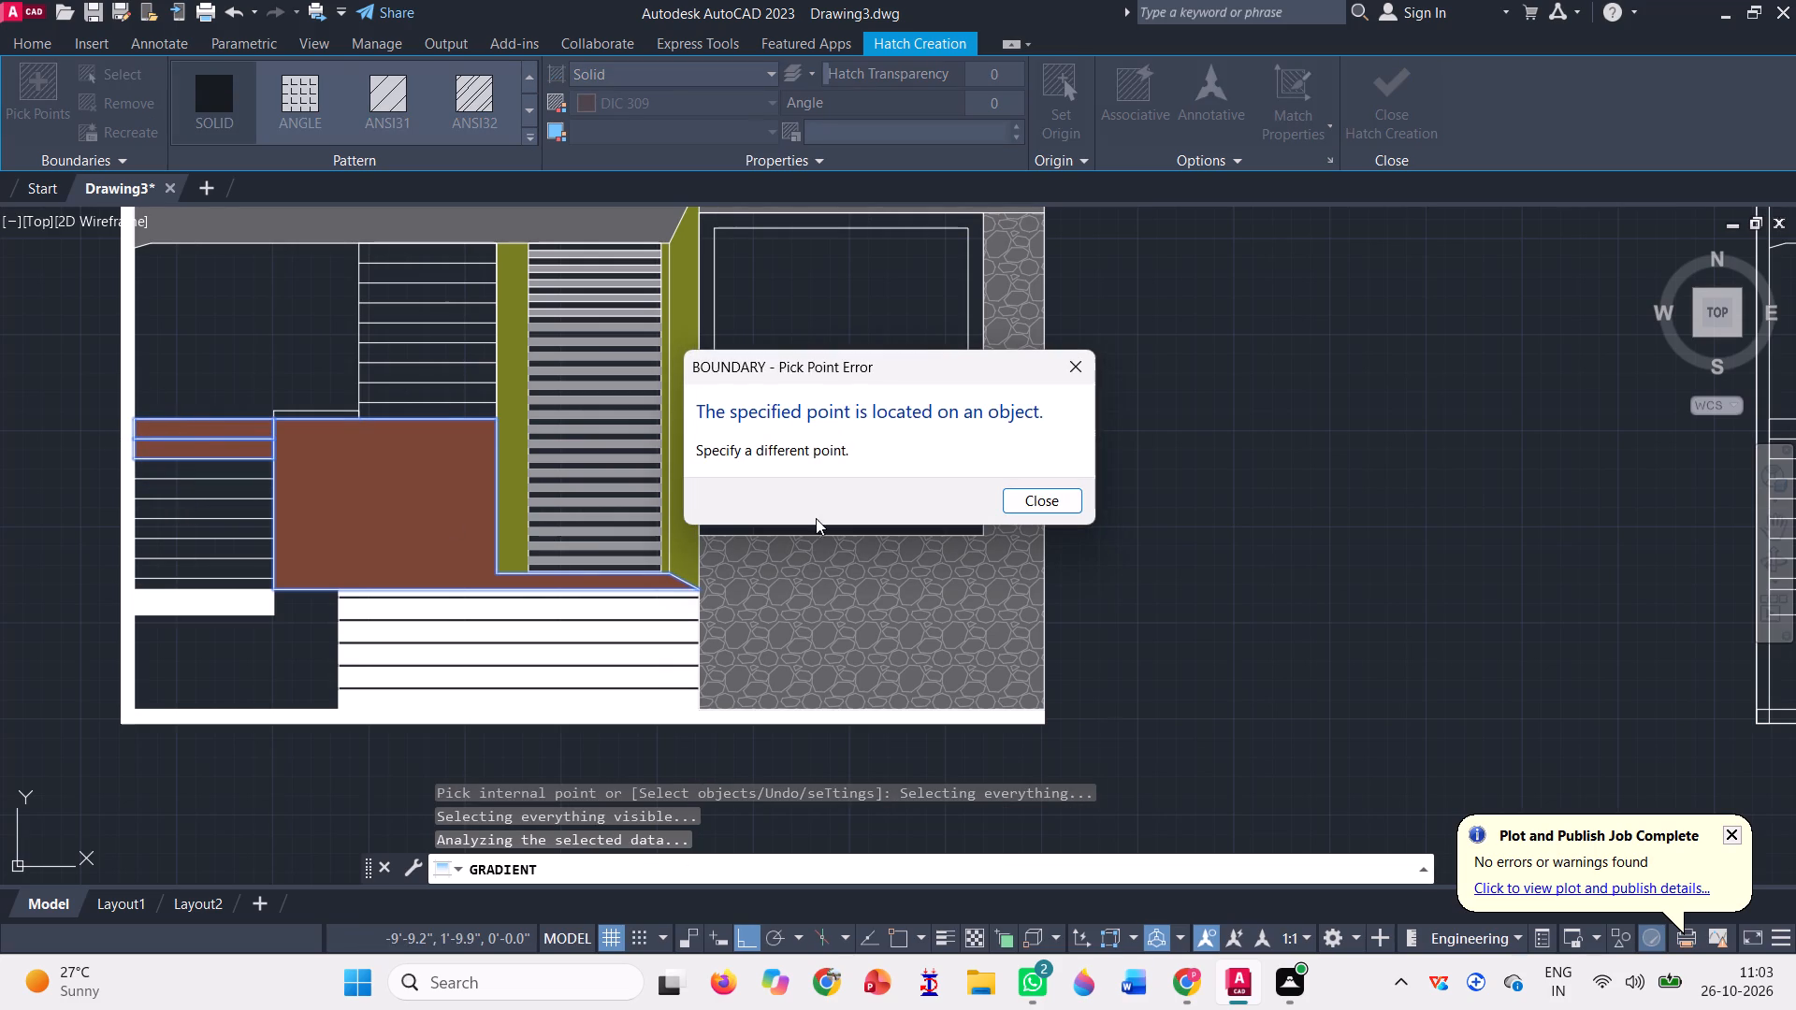
{"action": "left_click", "coordinate": [1041, 503]}
{"action": "scroll", "coordinate": [196, 515], "scroll_direction": "up", "scroll_amount": 3}
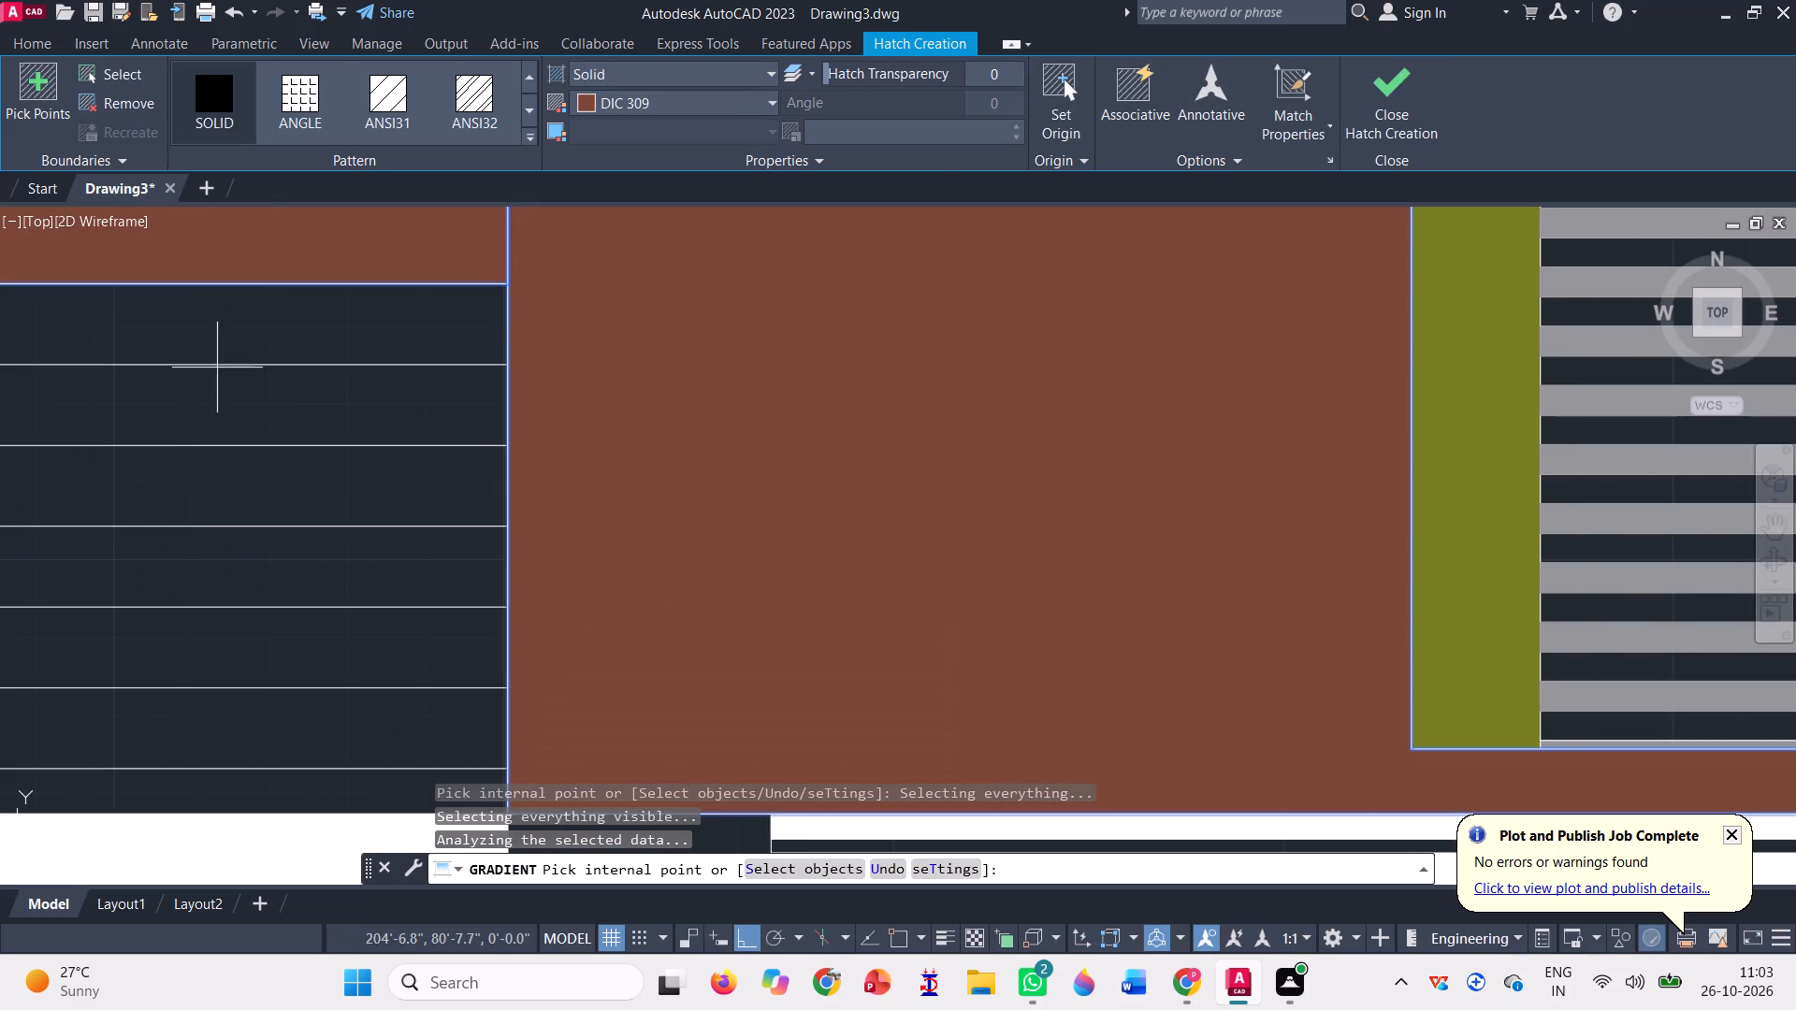
{"action": "left_click", "coordinate": [236, 313]}
{"action": "left_click", "coordinate": [252, 398]}
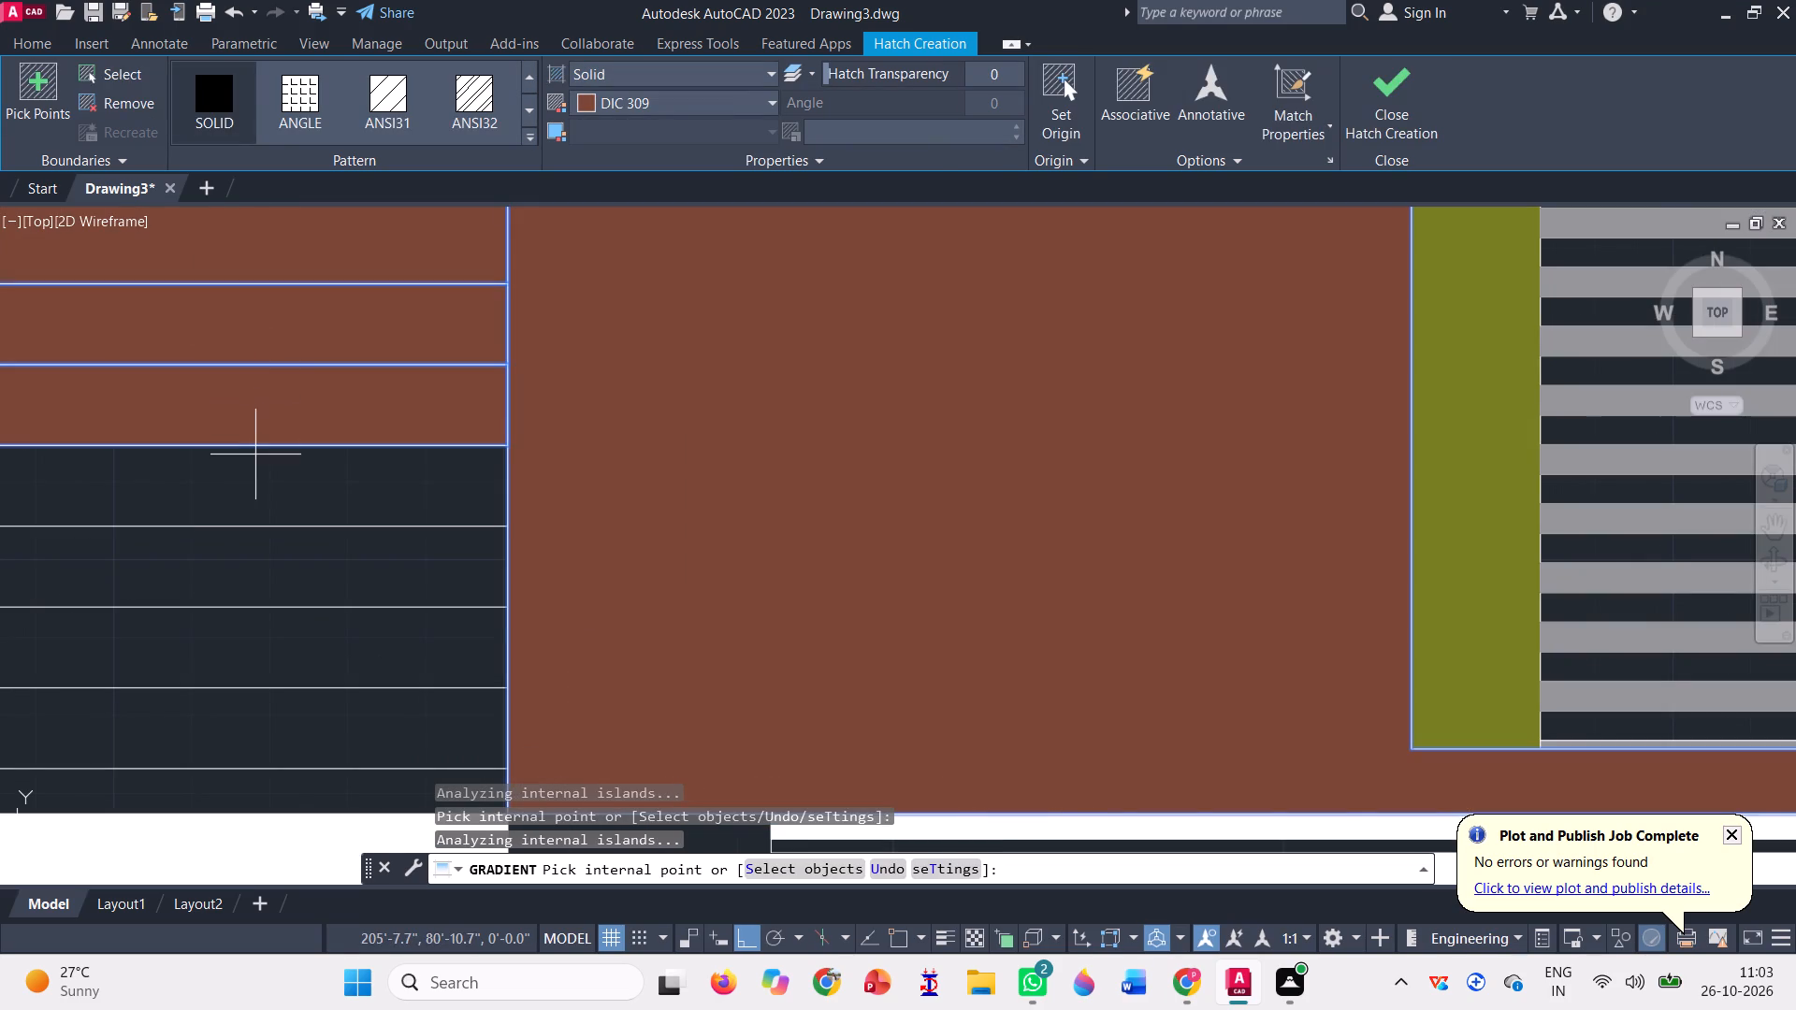
{"action": "left_click", "coordinate": [255, 483]}
{"action": "left_click", "coordinate": [243, 559]}
{"action": "left_click", "coordinate": [296, 672]}
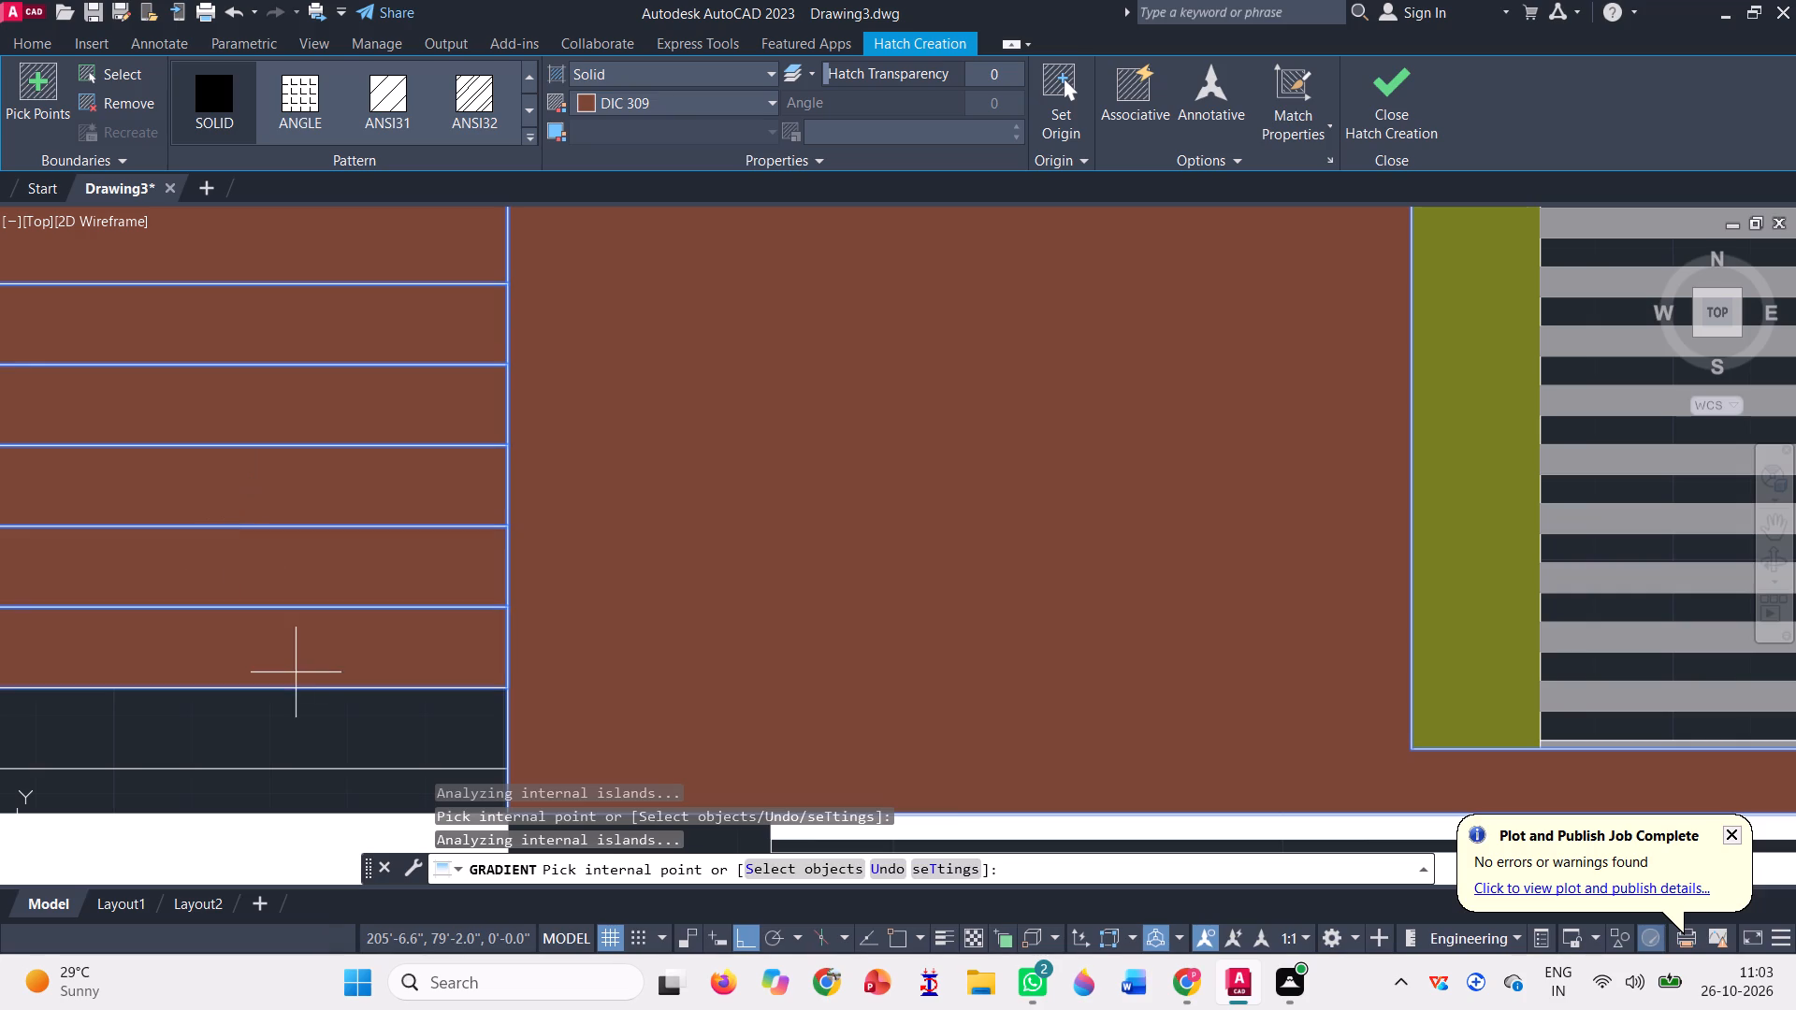
{"action": "left_click", "coordinate": [286, 707]}
{"action": "scroll", "coordinate": [304, 575], "scroll_direction": "down", "scroll_amount": 2}
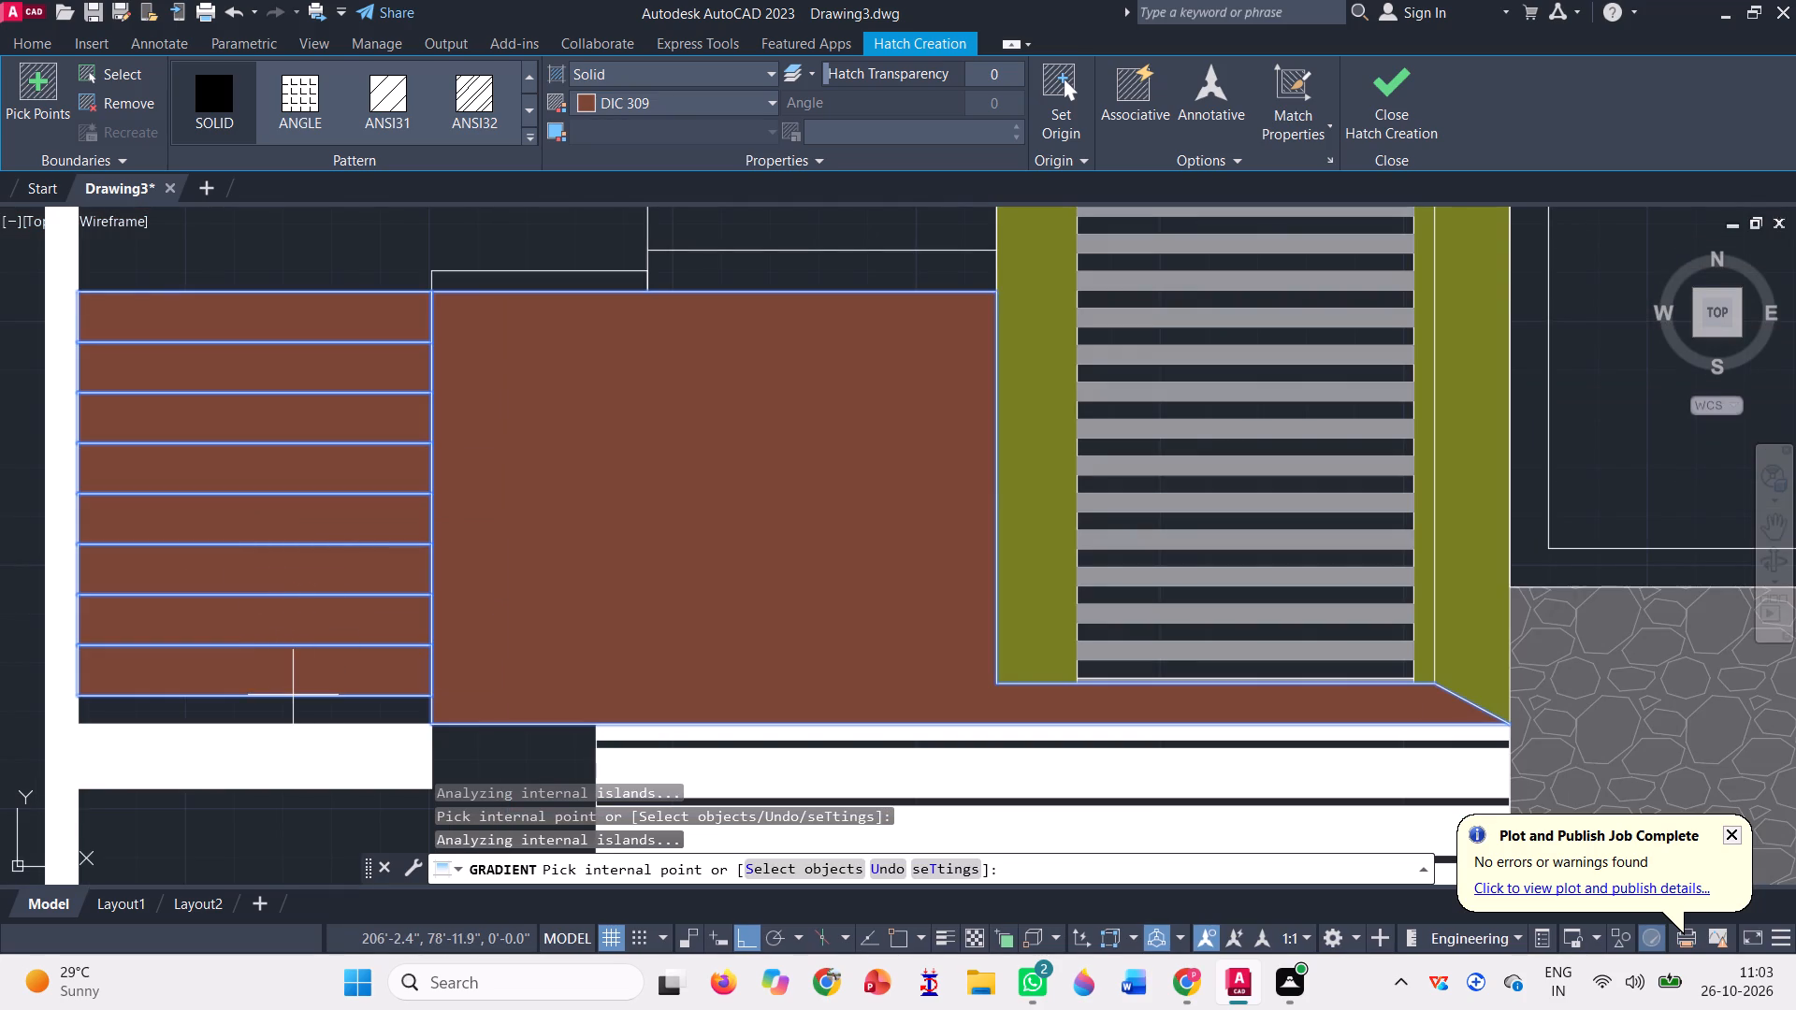
{"action": "left_click", "coordinate": [288, 713]}
{"action": "scroll", "coordinate": [413, 571], "scroll_direction": "down", "scroll_amount": 3}
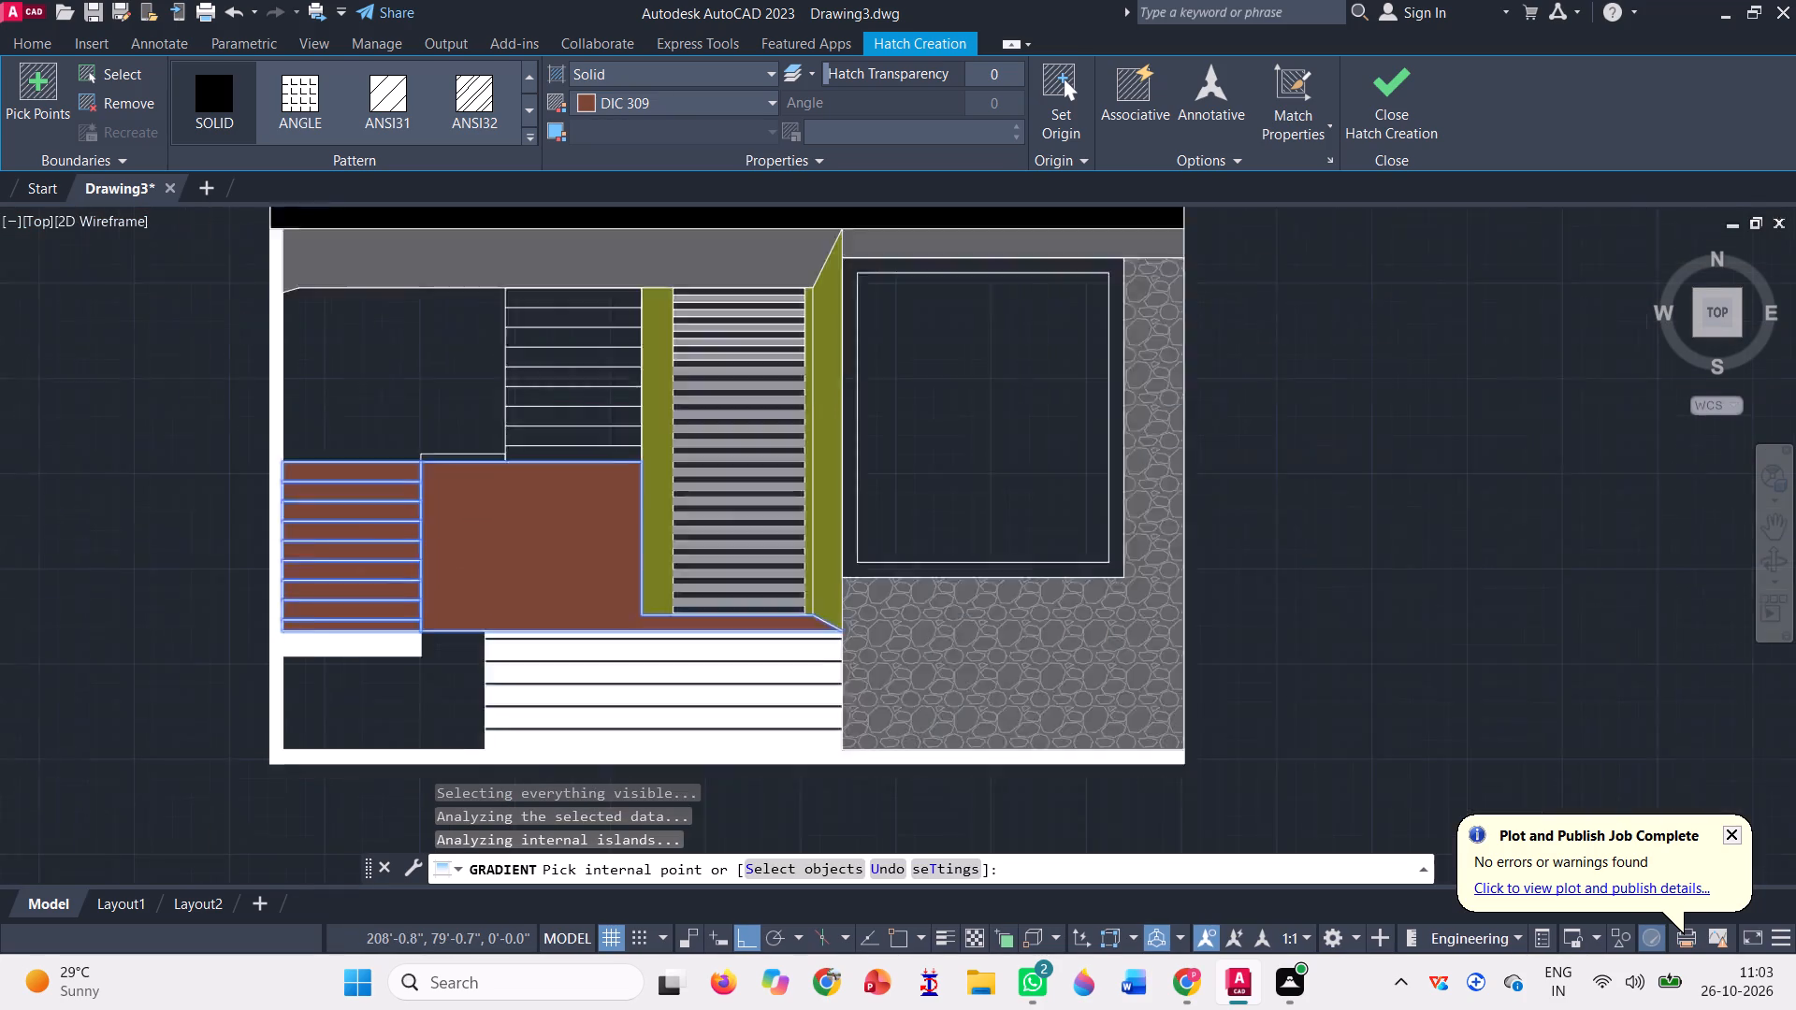
Fill the thin strip along the landing's north edge in the west layout with the same DIC 309 Solid hatch.
{"action": "scroll", "coordinate": [436, 487], "scroll_direction": "up", "scroll_amount": 4}
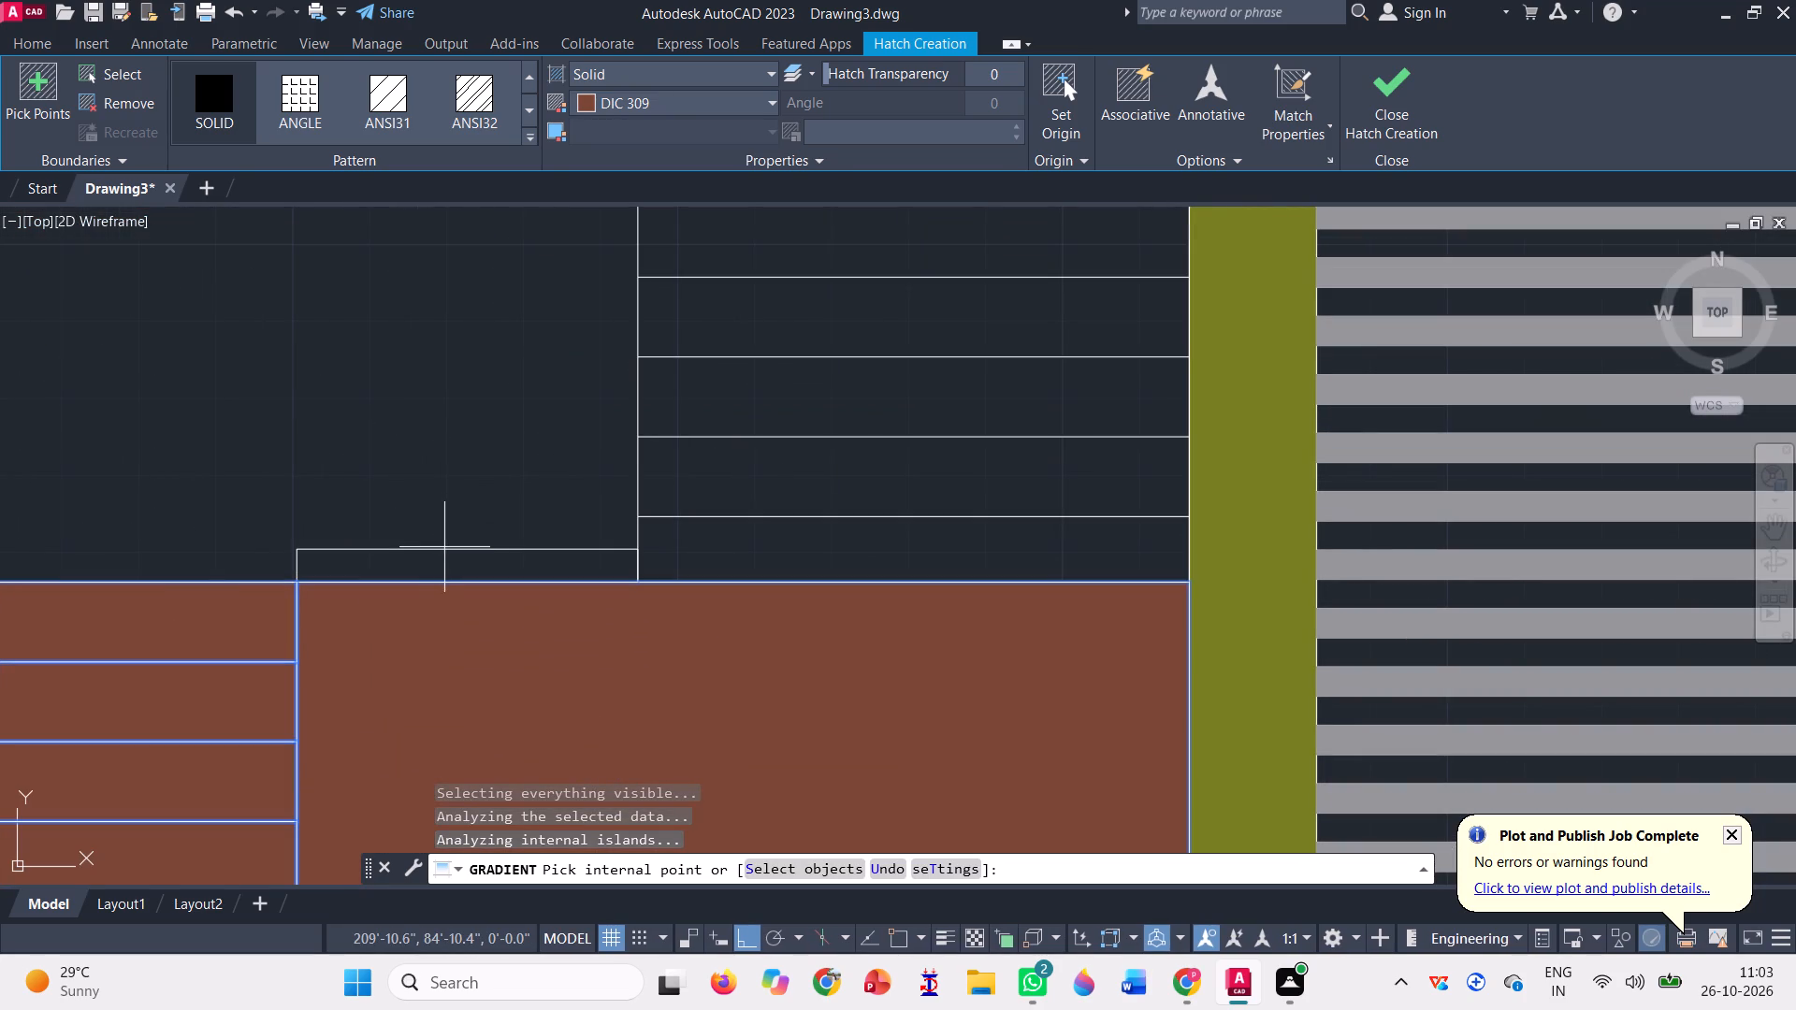
{"action": "left_click", "coordinate": [444, 568]}
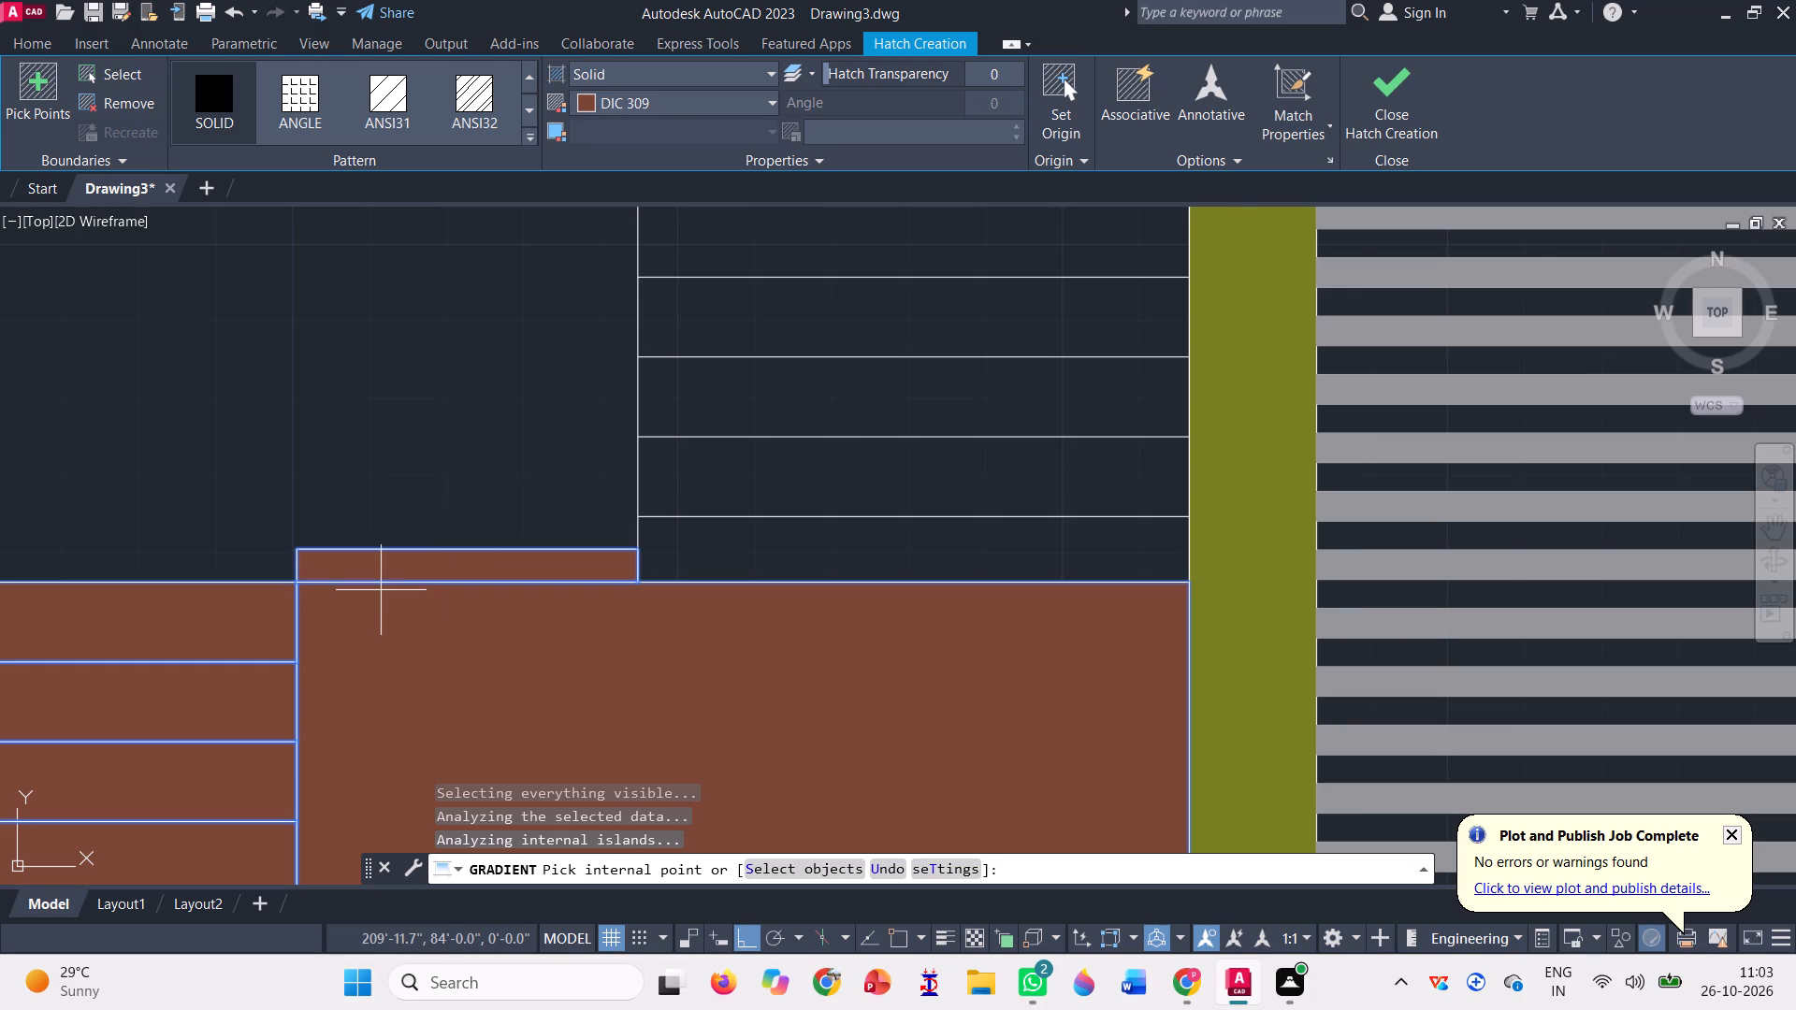
Fill the two southernmost thin gaps between the white treads of the west layout's south stair with the DIC 309 Solid hatch.
{"action": "scroll", "coordinate": [372, 588], "scroll_direction": "down", "scroll_amount": 5}
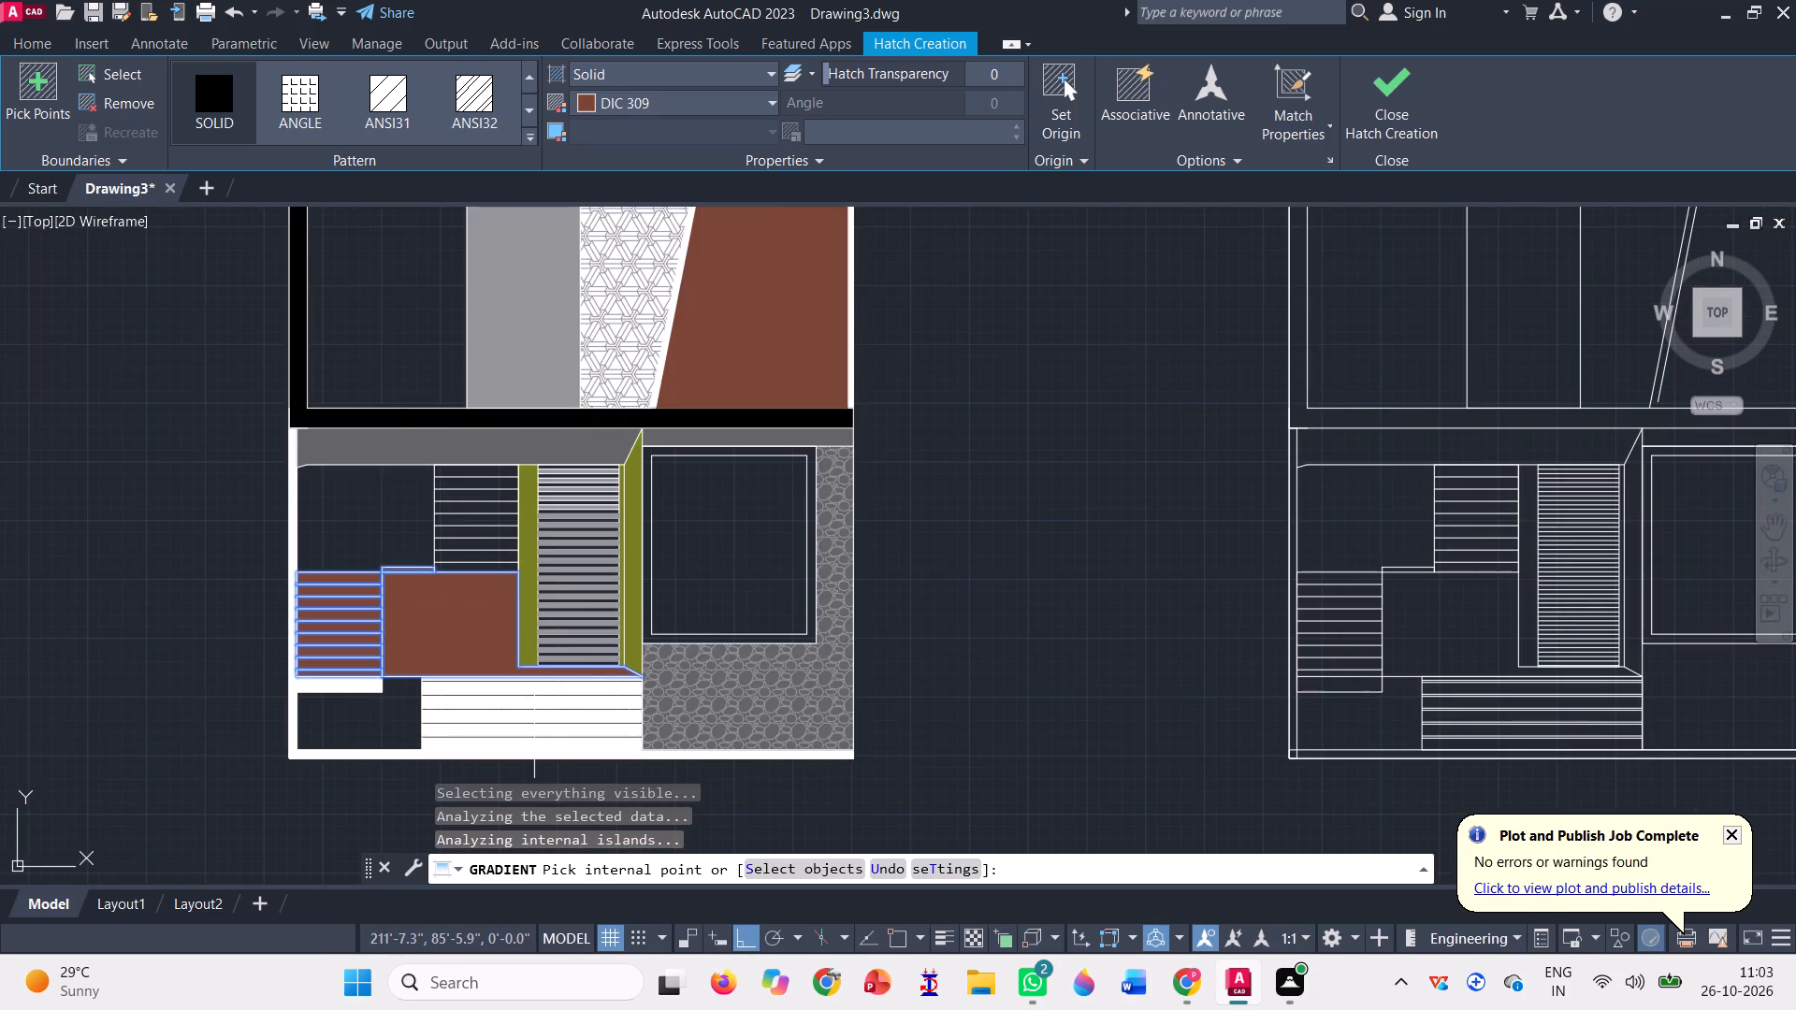
{"action": "scroll", "coordinate": [534, 731], "scroll_direction": "up", "scroll_amount": 6}
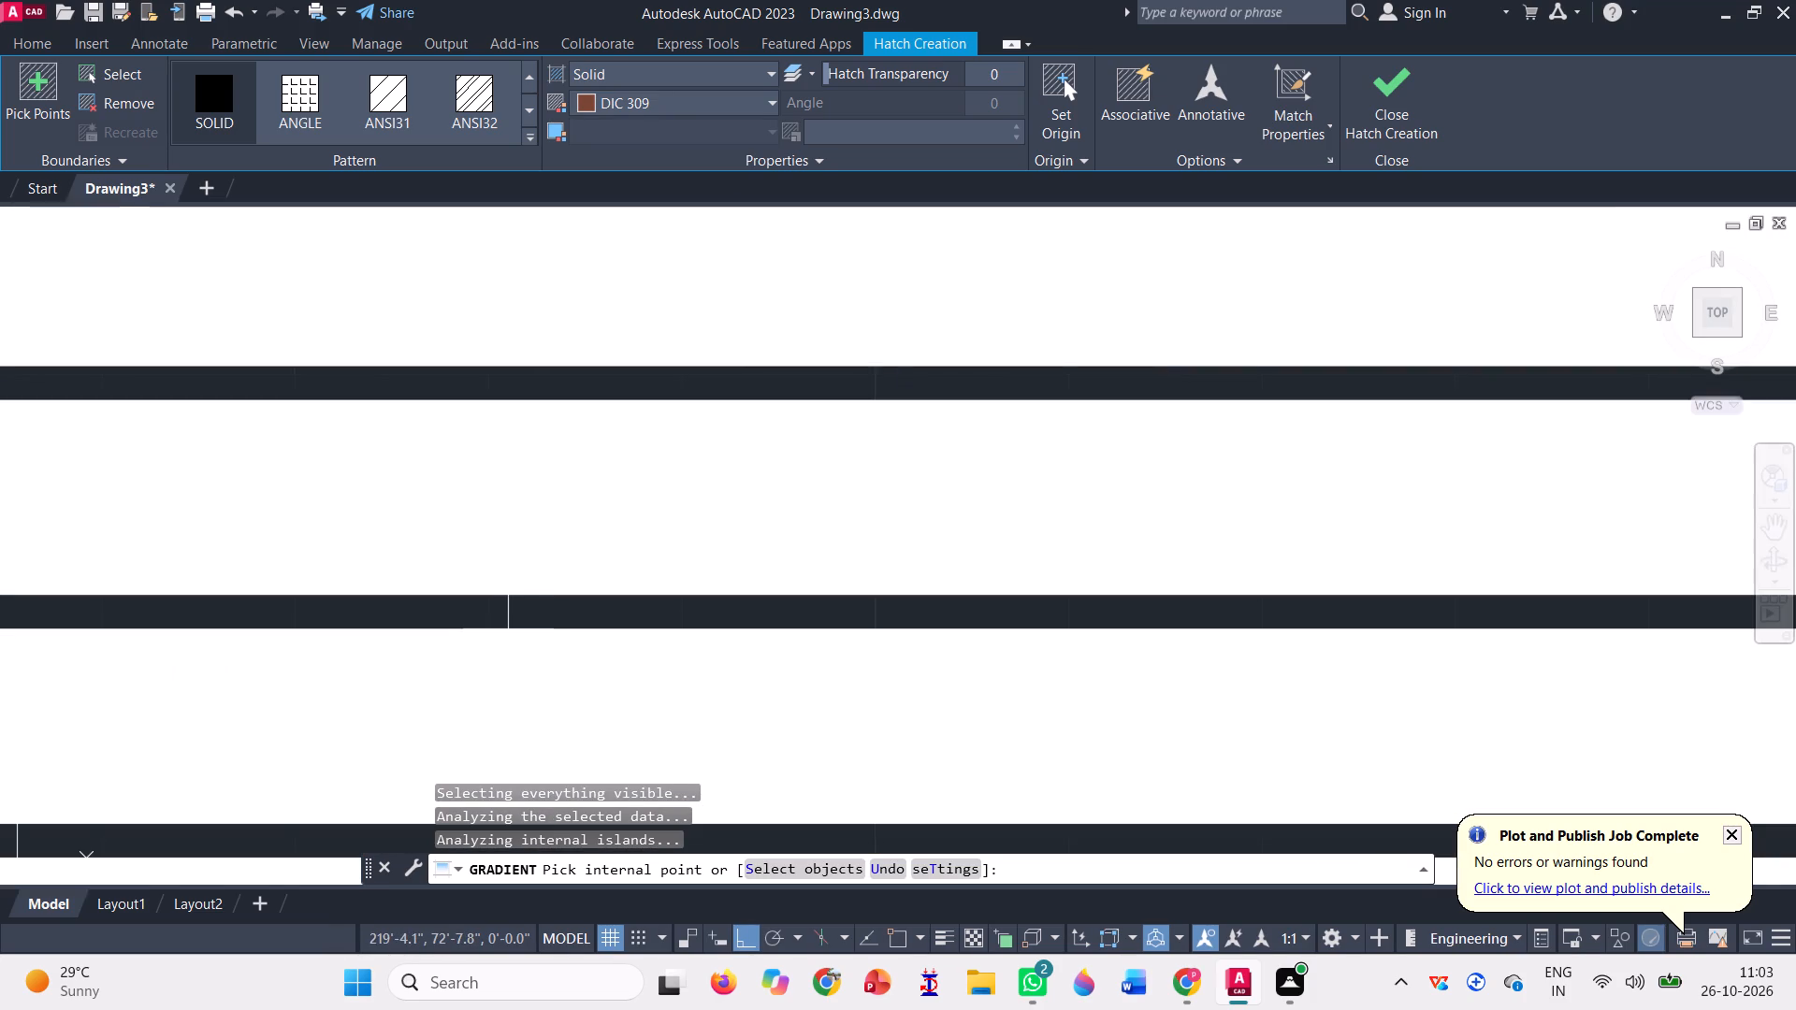
{"action": "left_click", "coordinate": [504, 607]}
{"action": "scroll", "coordinate": [467, 571], "scroll_direction": "down", "scroll_amount": 2}
{"action": "scroll", "coordinate": [429, 498], "scroll_direction": "down", "scroll_amount": 2}
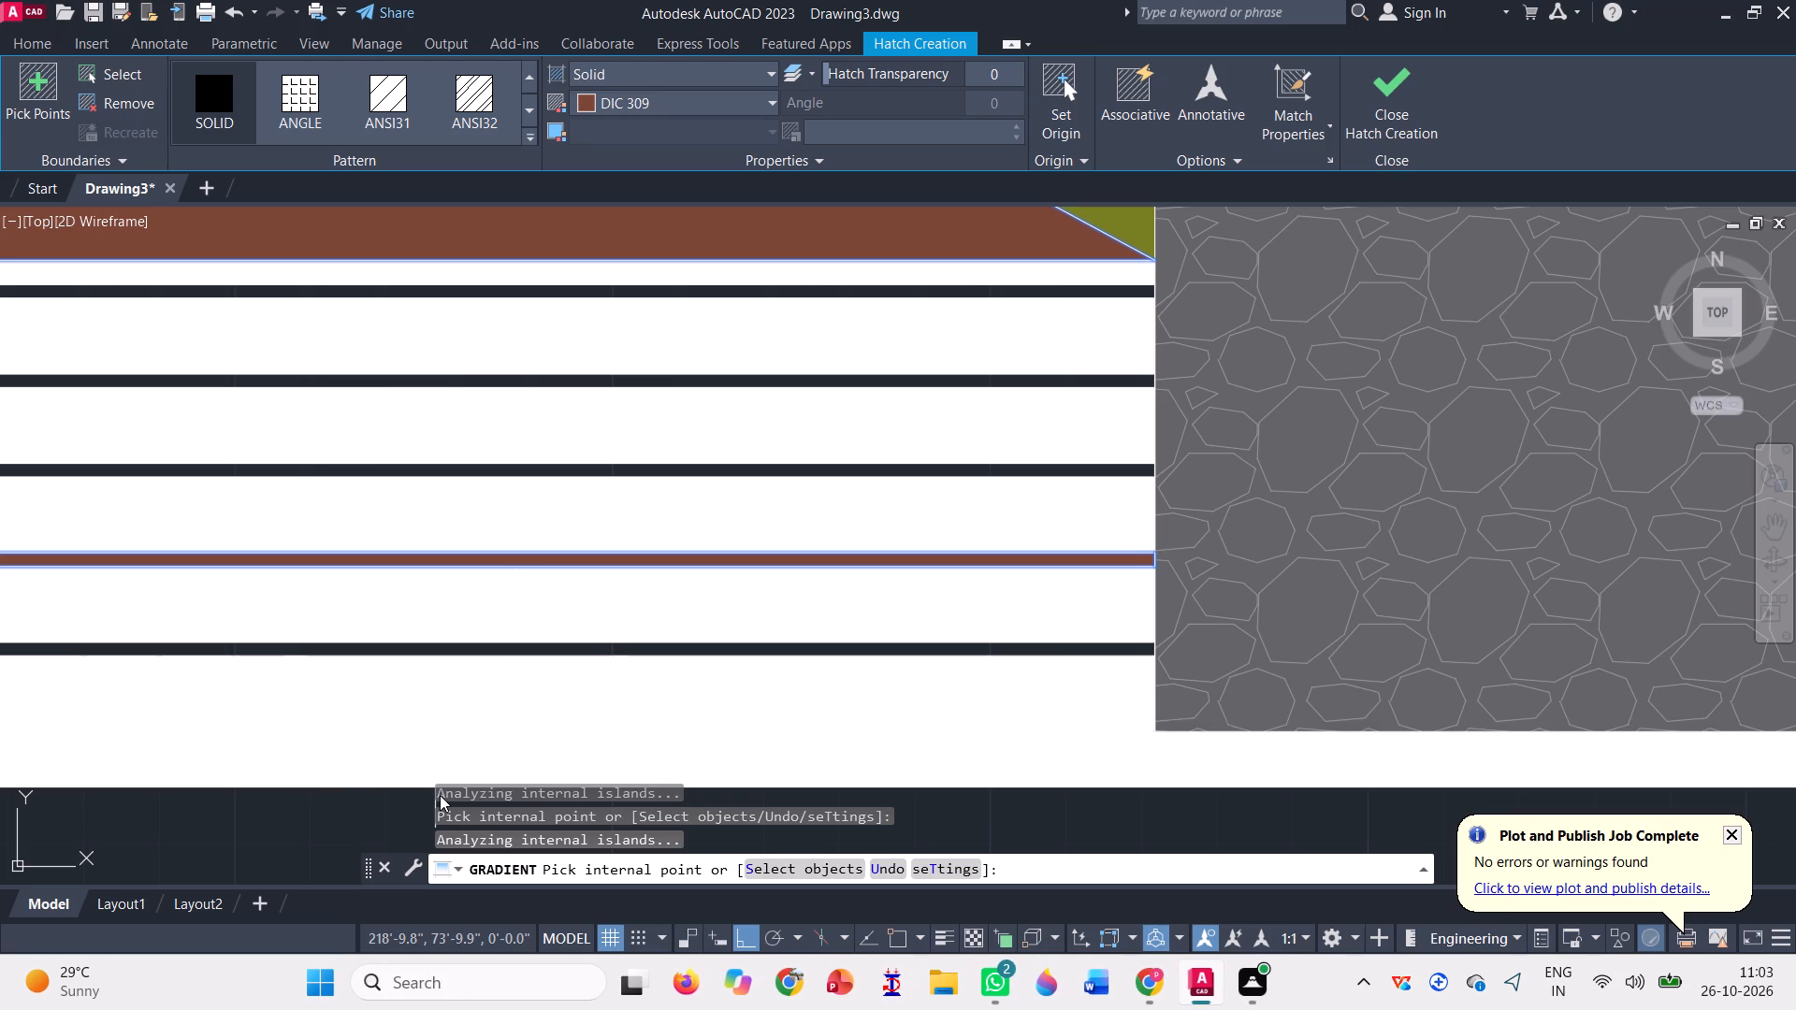
{"action": "scroll", "coordinate": [440, 795], "scroll_direction": "up", "scroll_amount": 3}
{"action": "scroll", "coordinate": [397, 633], "scroll_direction": "up", "scroll_amount": 3}
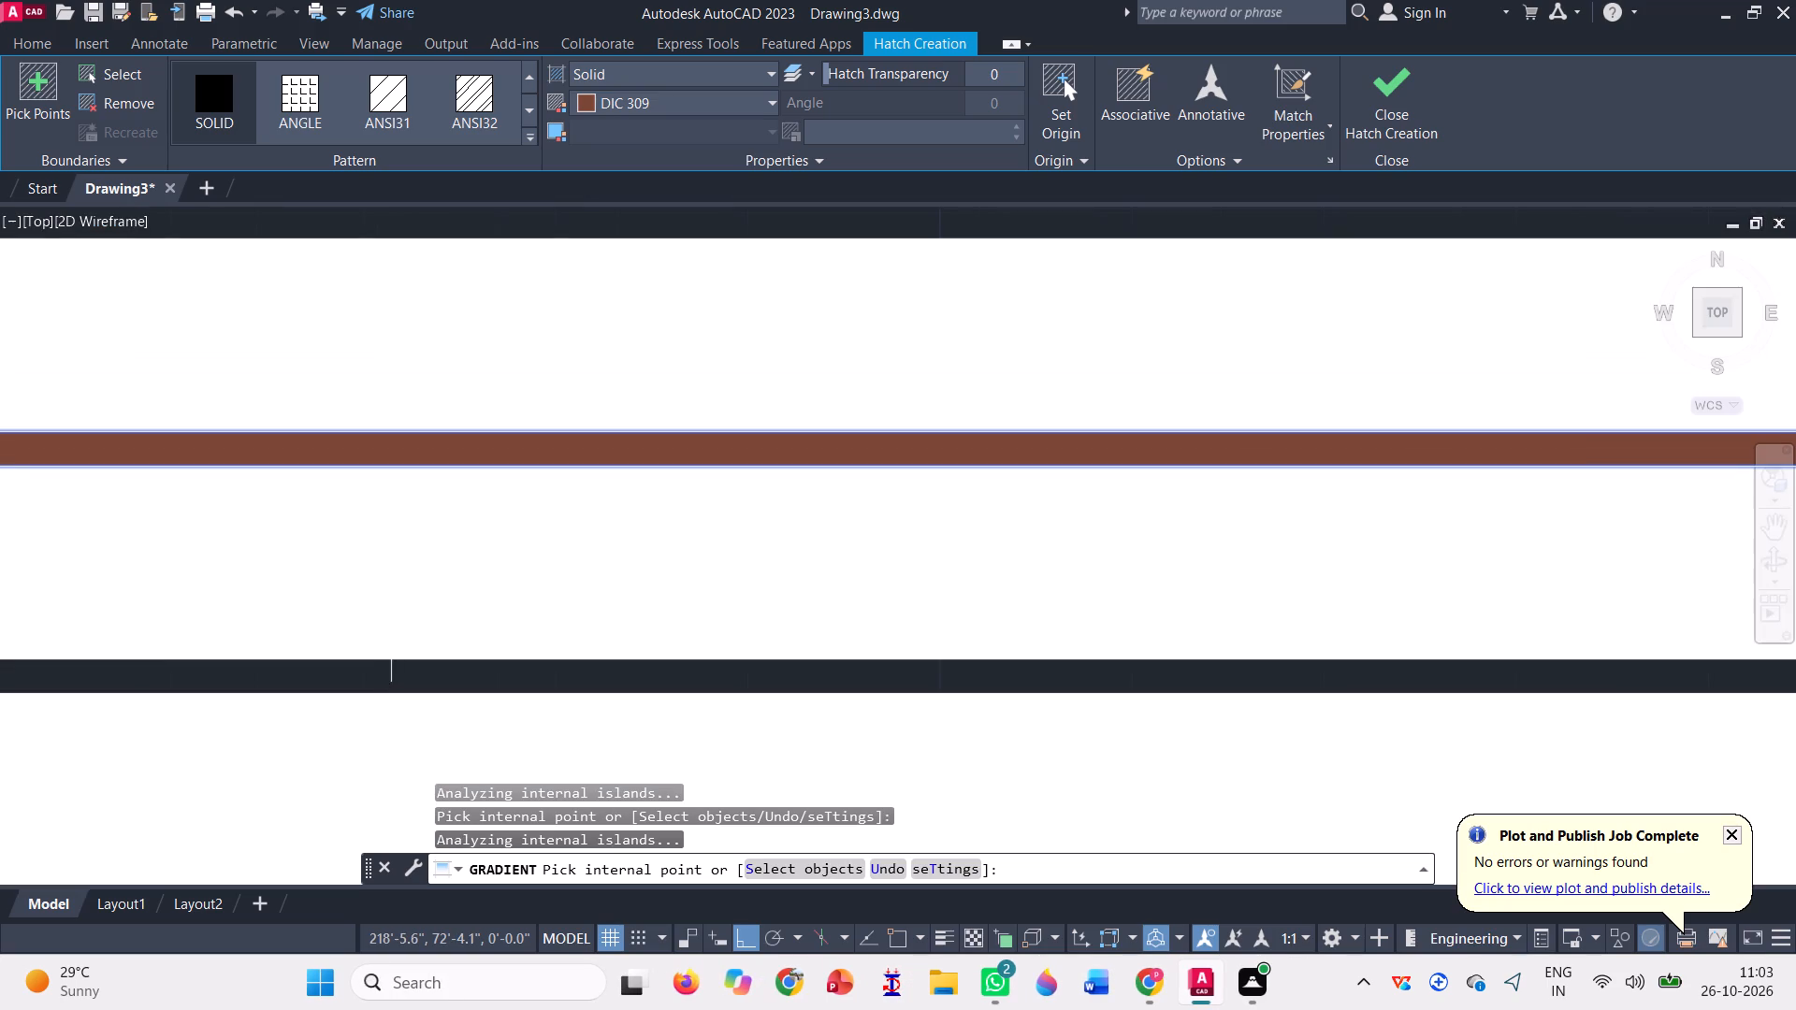
{"action": "left_click", "coordinate": [374, 676]}
{"action": "scroll", "coordinate": [439, 732], "scroll_direction": "down", "scroll_amount": 2}
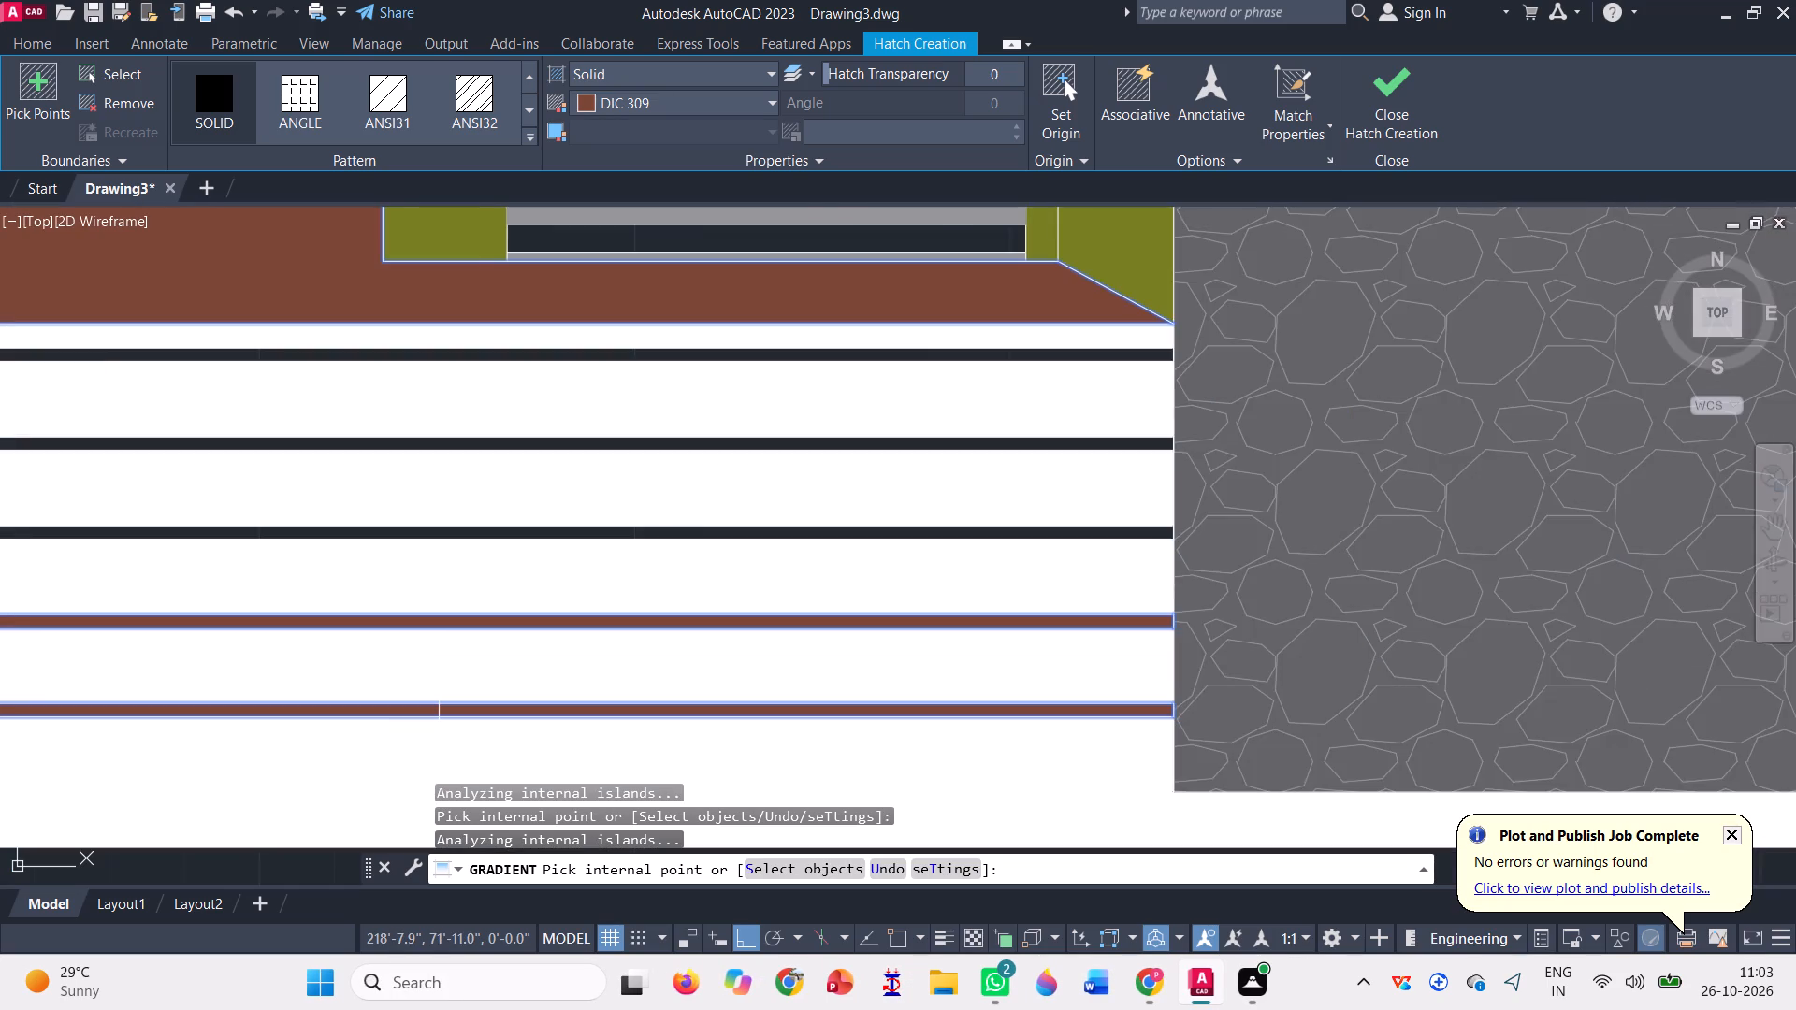
Fill the remaining three thin gaps between the south stair's white treads with the DIC 309 Solid hatch and finish hatching.
{"action": "scroll", "coordinate": [439, 734], "scroll_direction": "down", "scroll_amount": 1}
{"action": "scroll", "coordinate": [419, 599], "scroll_direction": "up", "scroll_amount": 2}
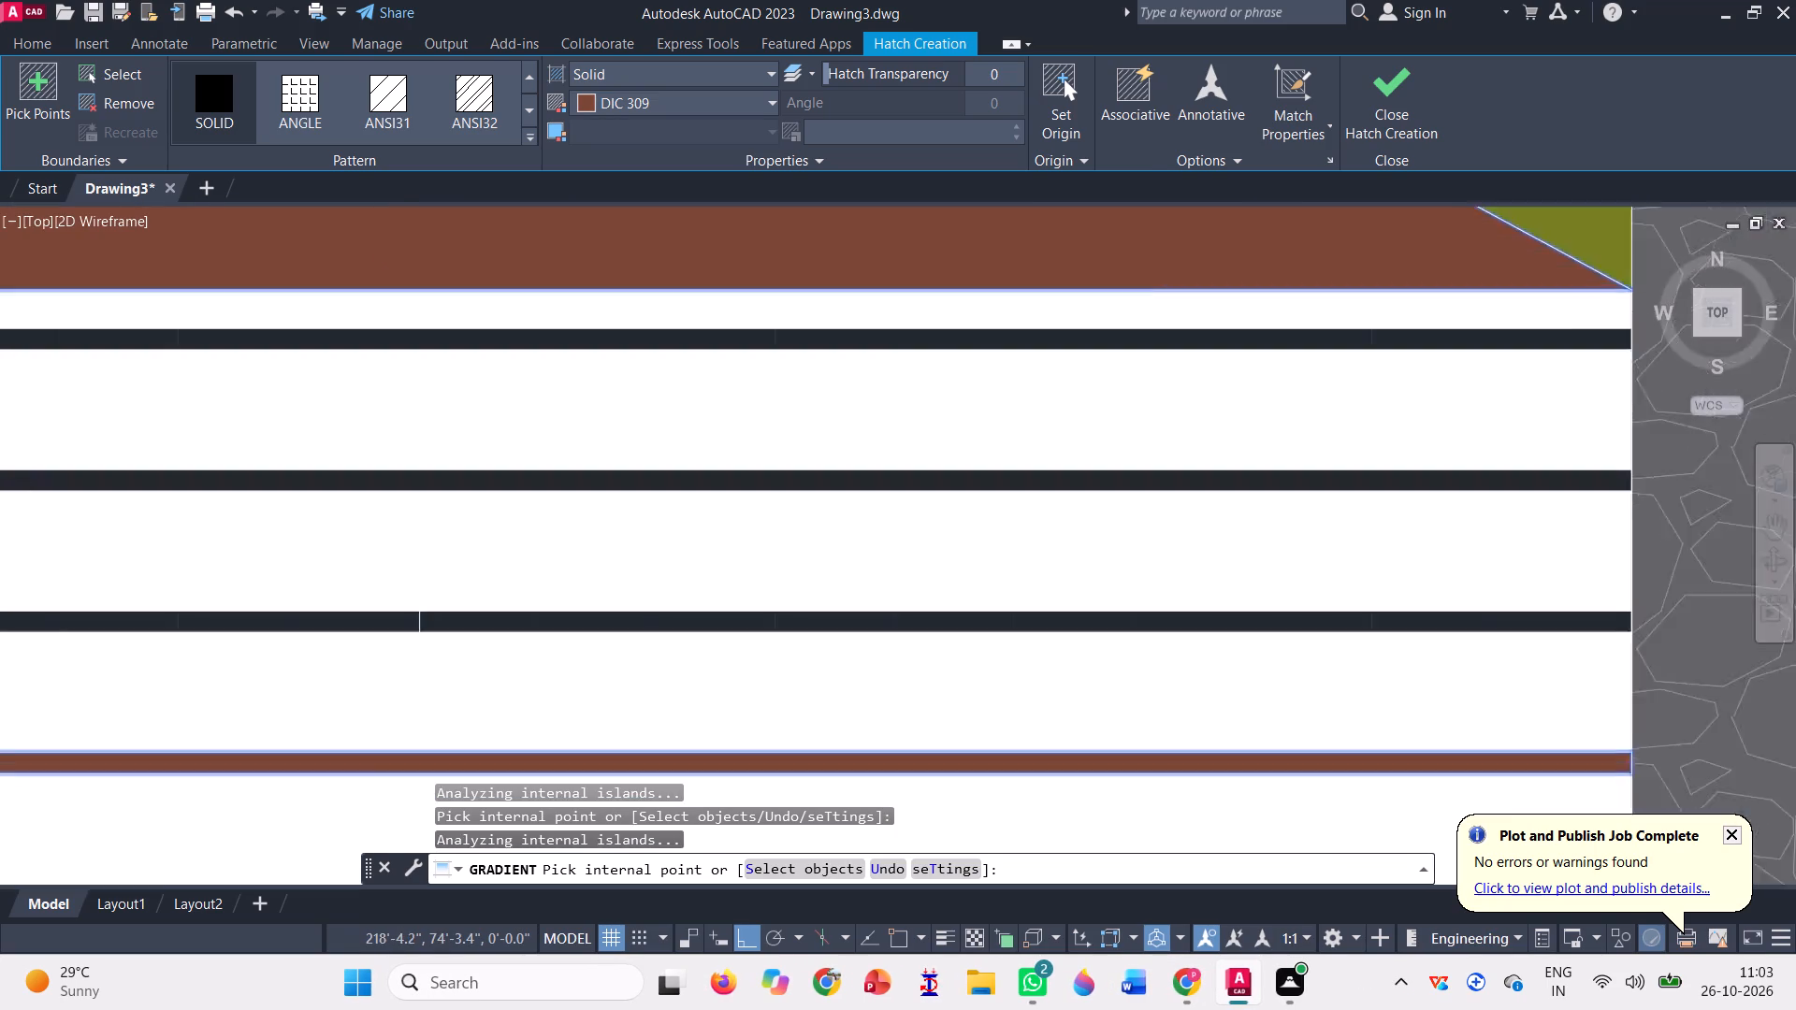
{"action": "scroll", "coordinate": [419, 599], "scroll_direction": "up", "scroll_amount": 4}
{"action": "left_click", "coordinate": [377, 649]}
{"action": "scroll", "coordinate": [469, 685], "scroll_direction": "down", "scroll_amount": 3}
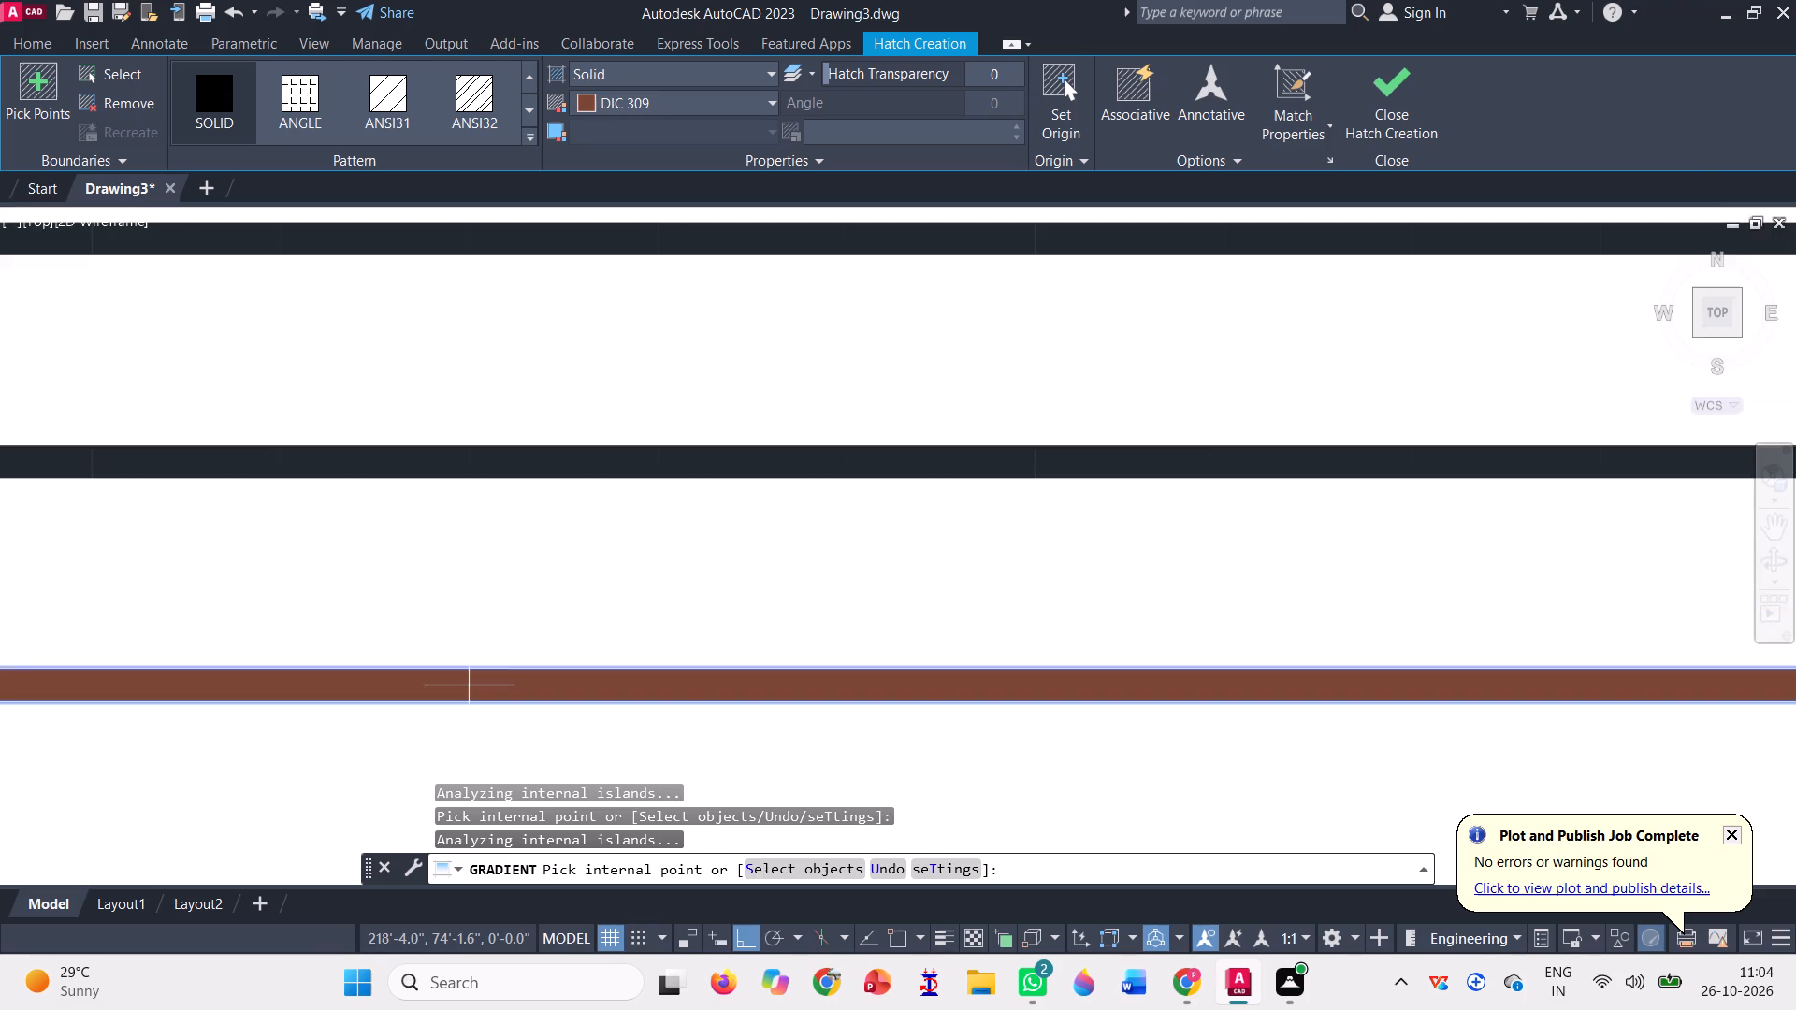
{"action": "scroll", "coordinate": [469, 685], "scroll_direction": "down", "scroll_amount": 2}
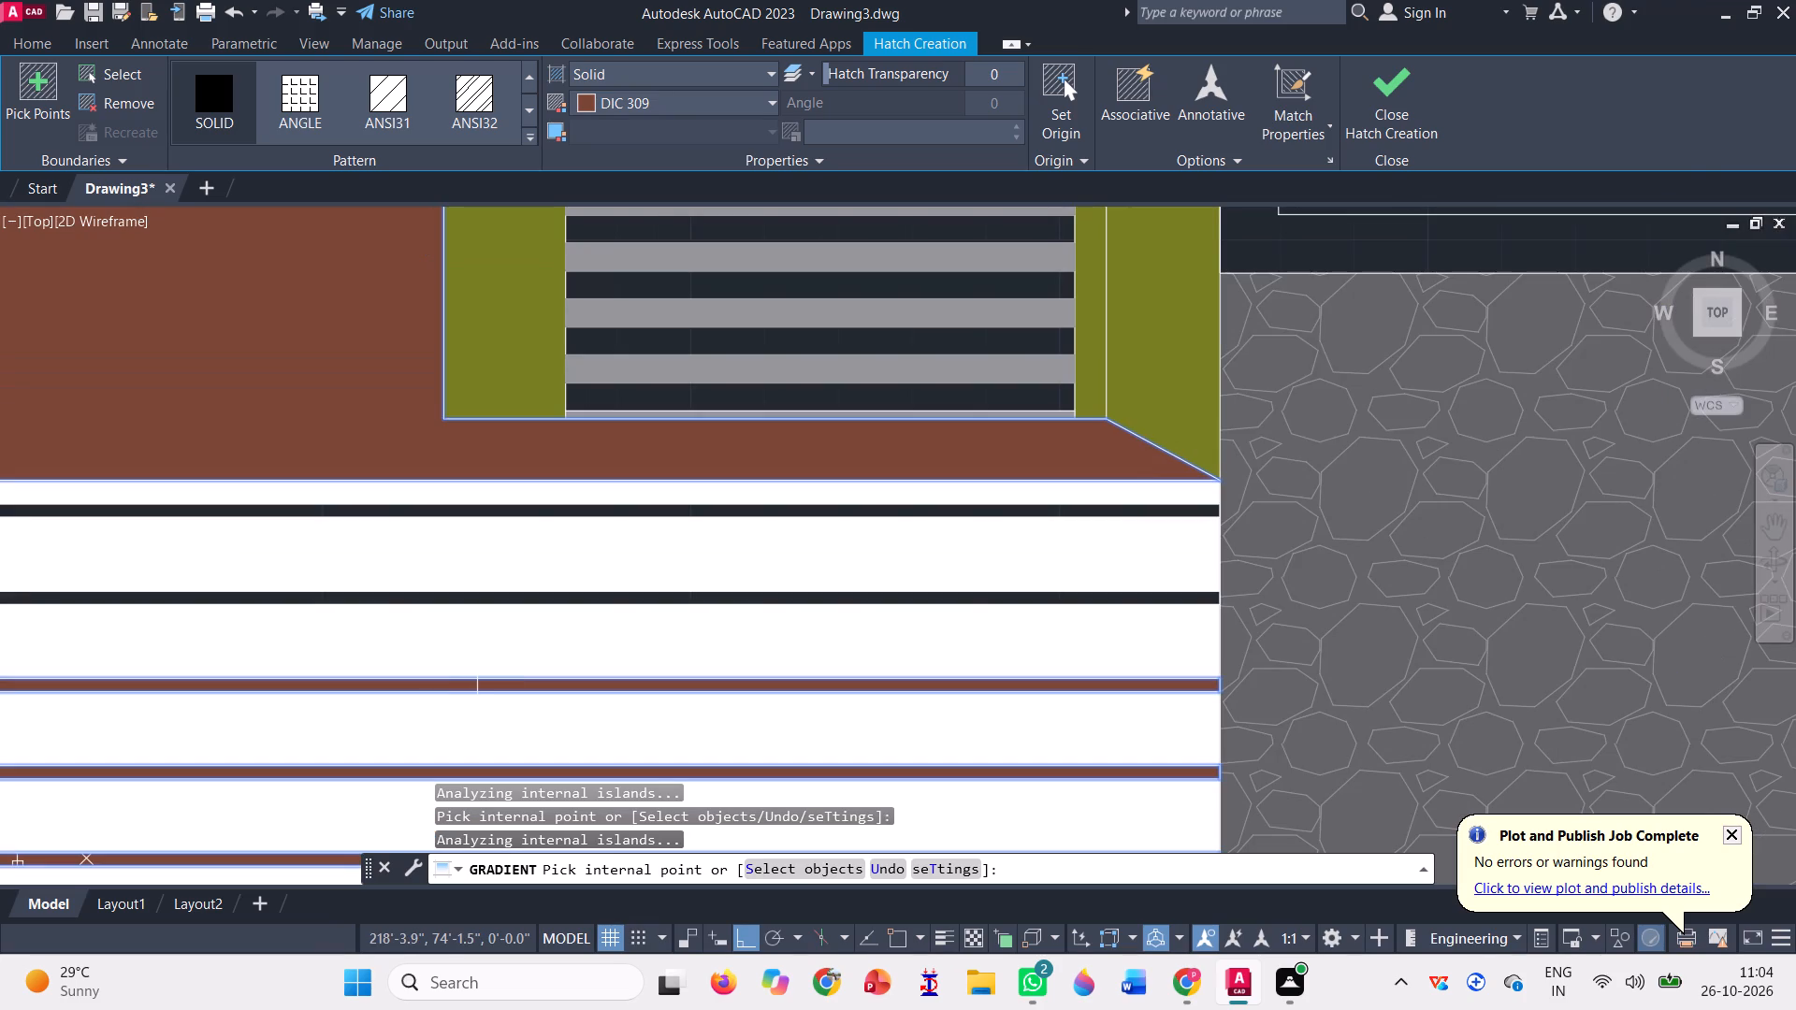
{"action": "scroll", "coordinate": [477, 650], "scroll_direction": "up", "scroll_amount": 2}
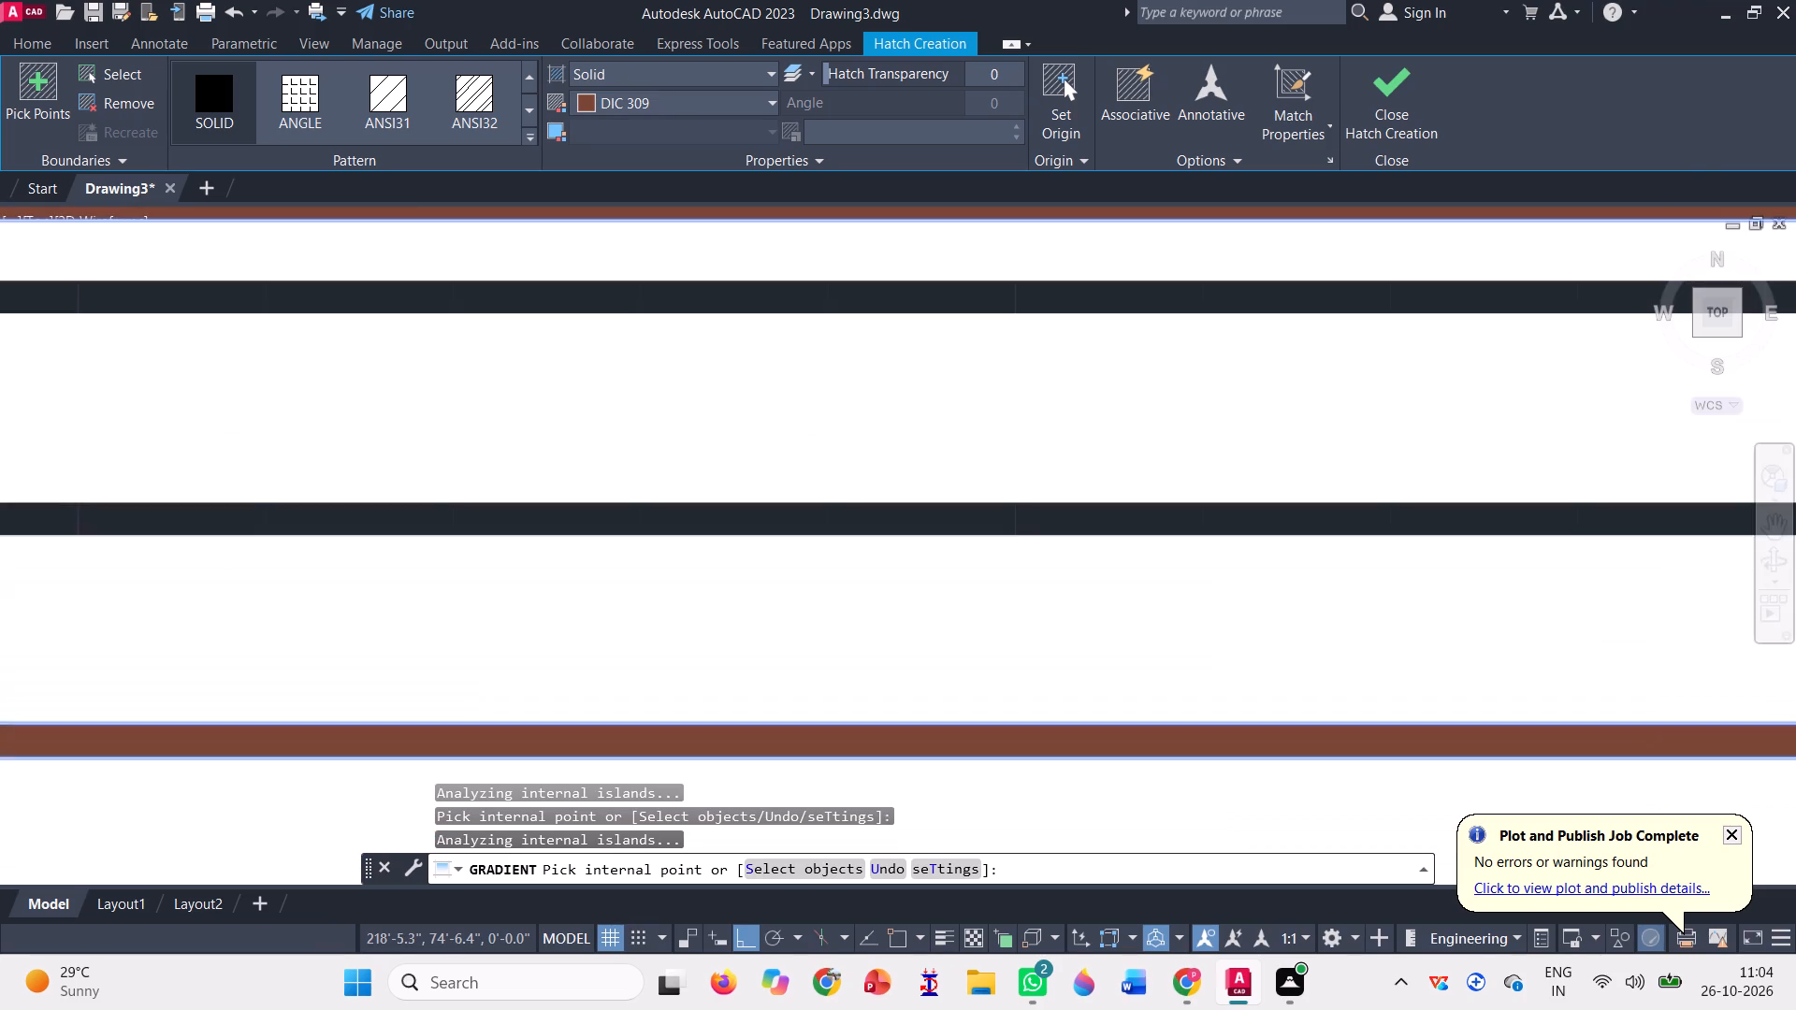
{"action": "left_click", "coordinate": [483, 515]}
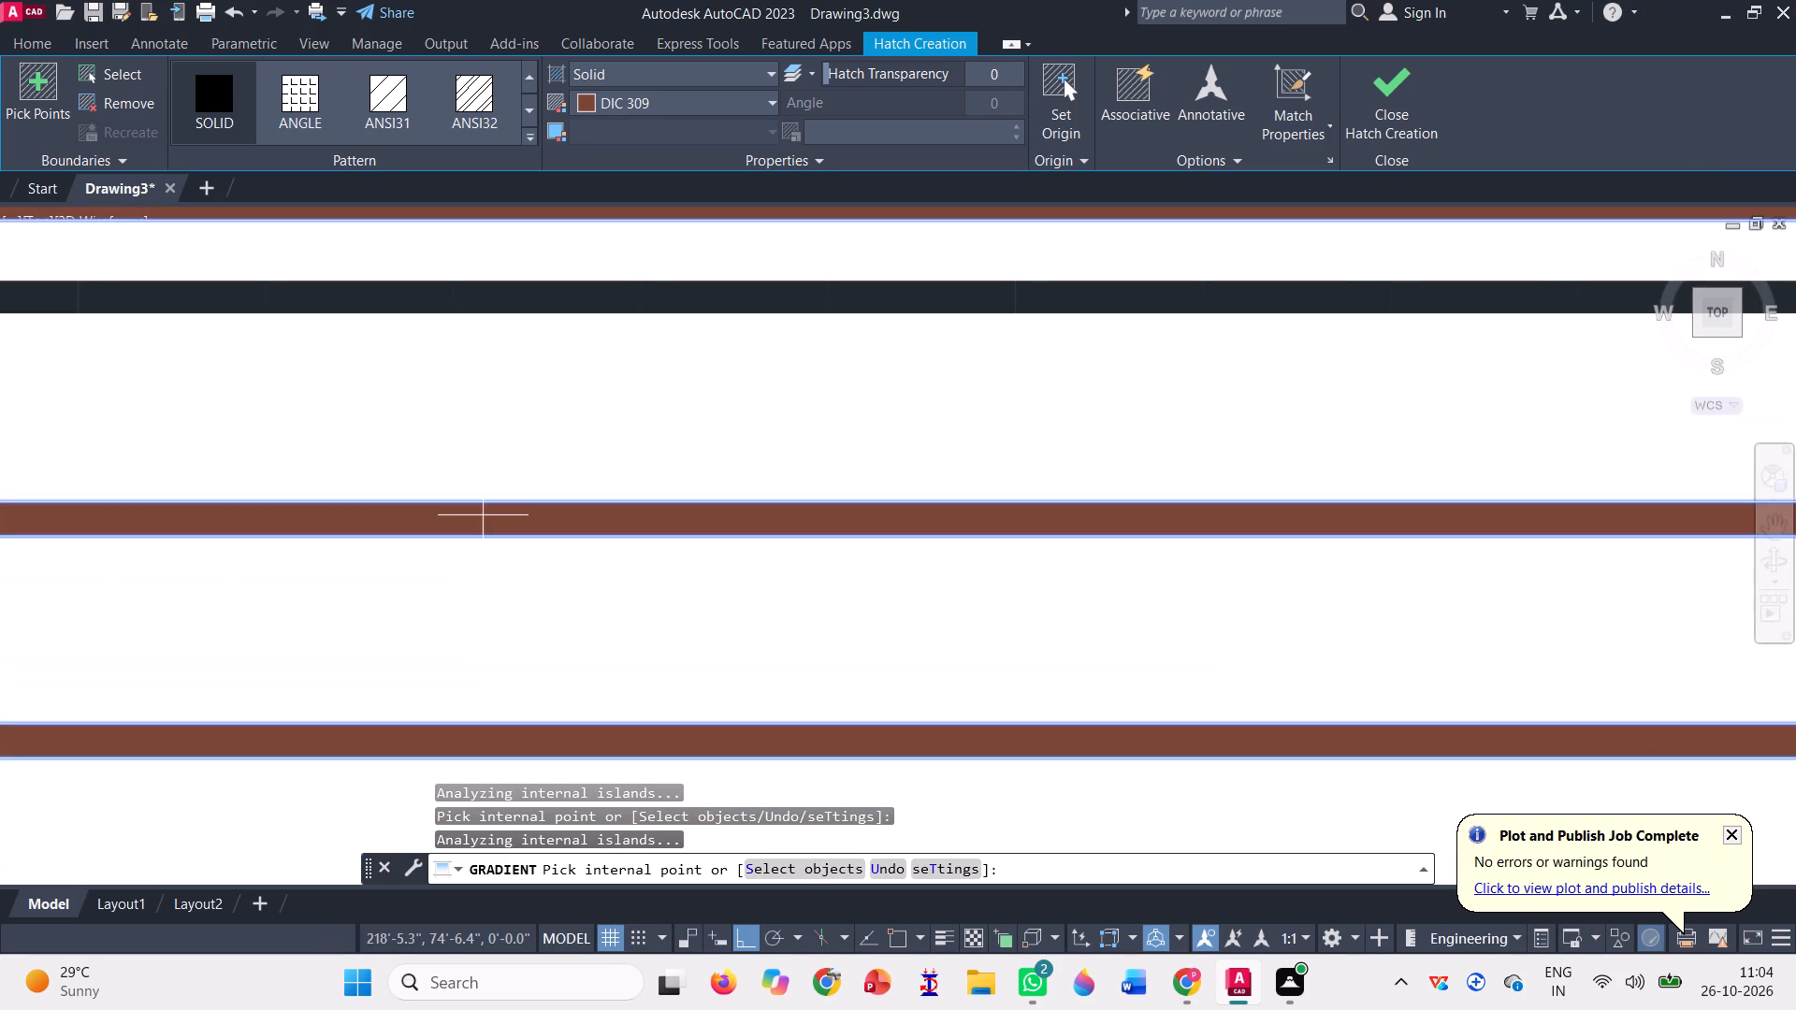
{"action": "scroll", "coordinate": [482, 623], "scroll_direction": "down", "scroll_amount": 1}
{"action": "scroll", "coordinate": [498, 416], "scroll_direction": "up", "scroll_amount": 3}
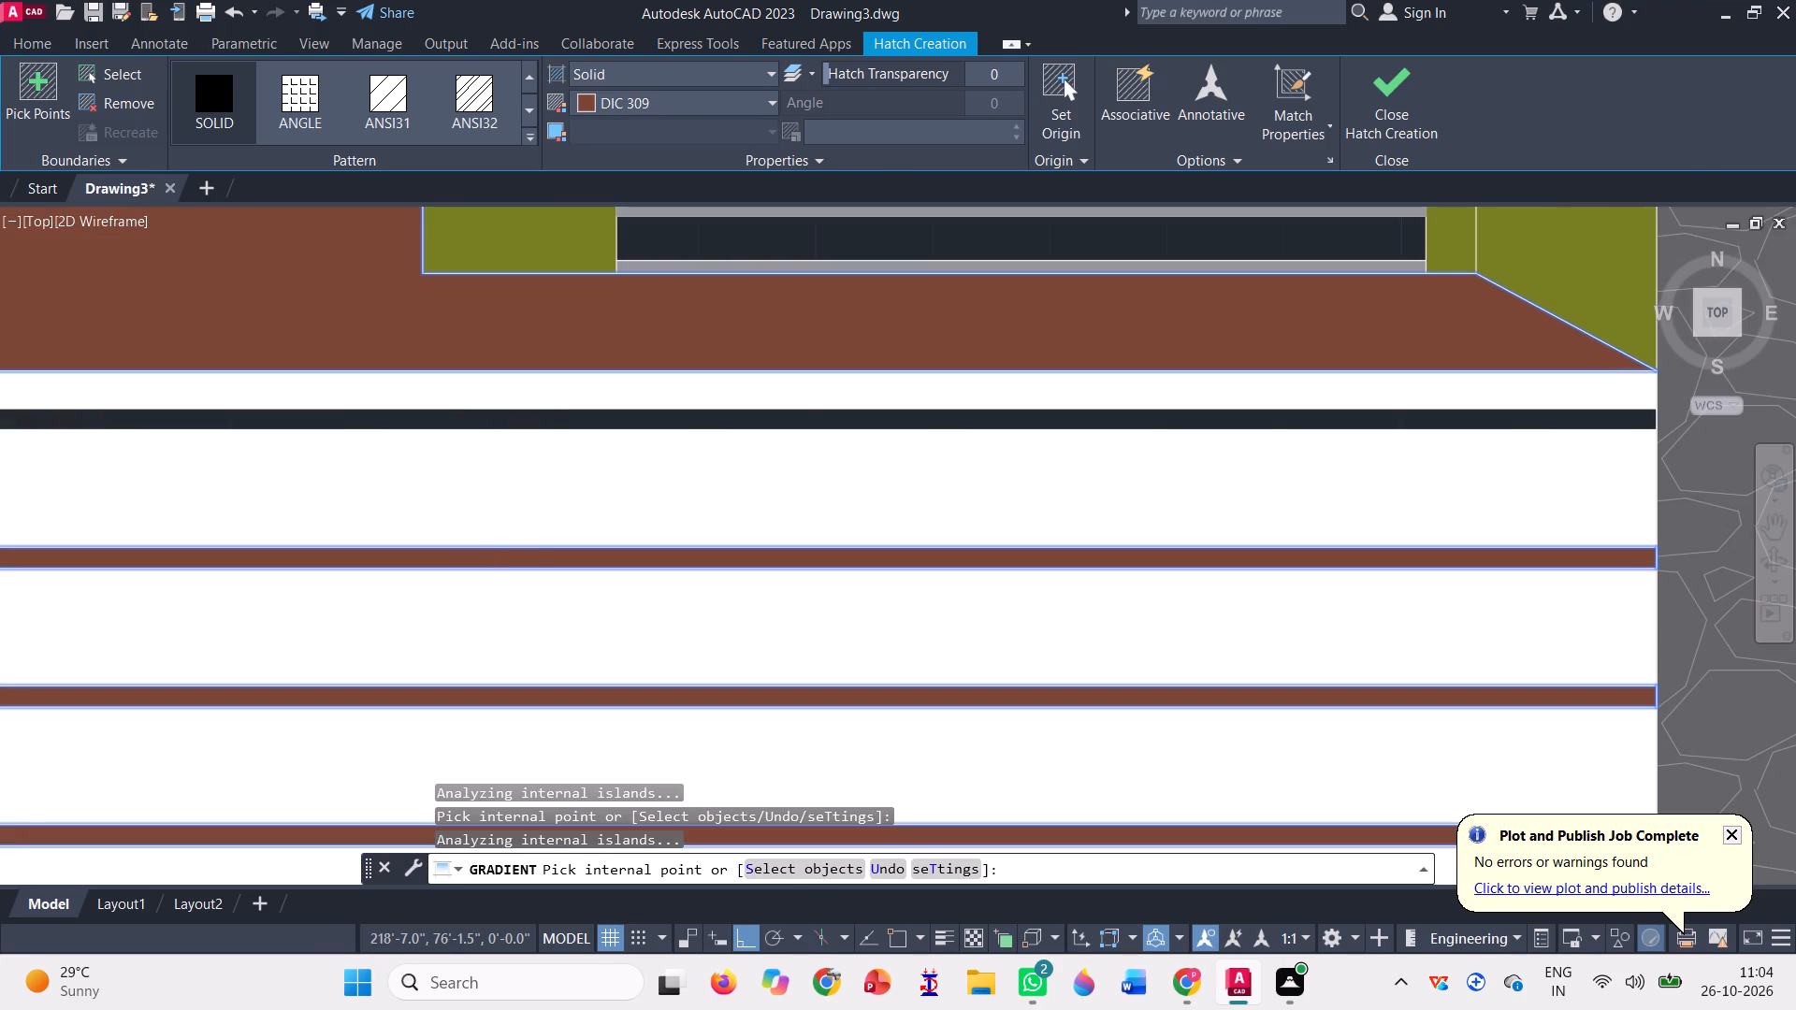
{"action": "left_click", "coordinate": [499, 430]}
{"action": "scroll", "coordinate": [505, 530], "scroll_direction": "down", "scroll_amount": 7}
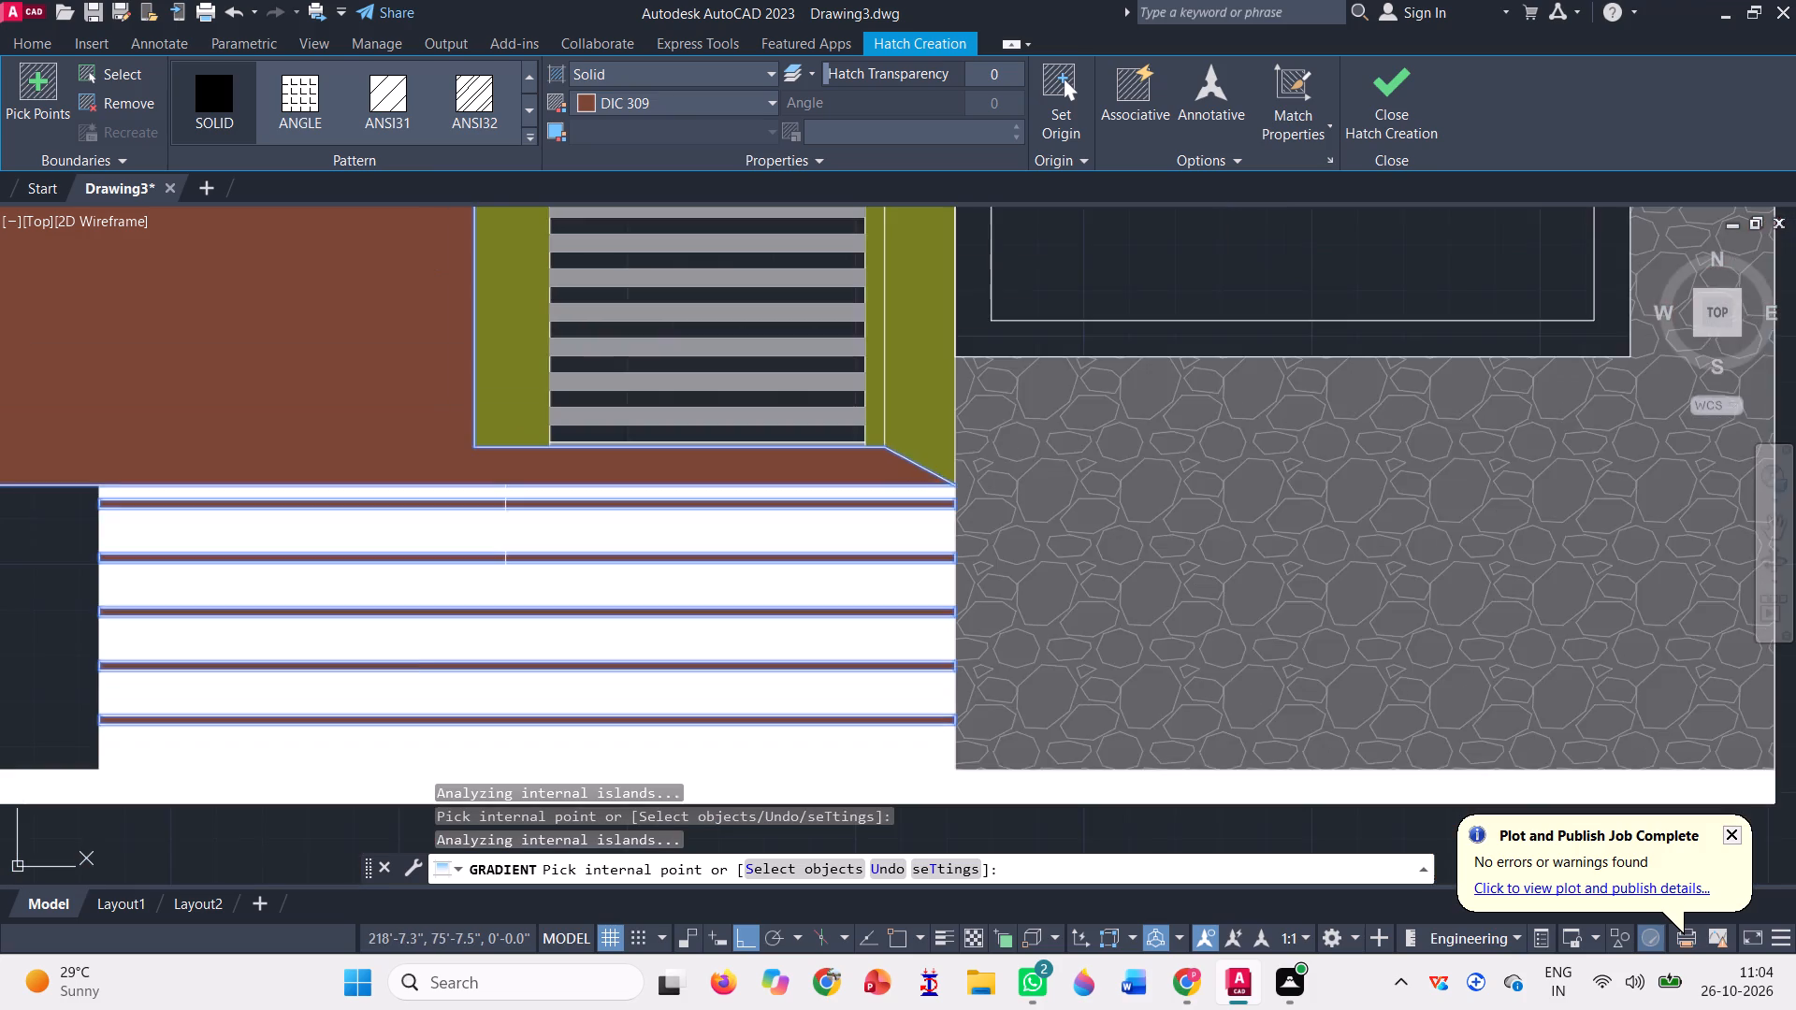
{"action": "scroll", "coordinate": [505, 530], "scroll_direction": "down", "scroll_amount": 1}
{"action": "left_click", "coordinate": [1389, 101]}
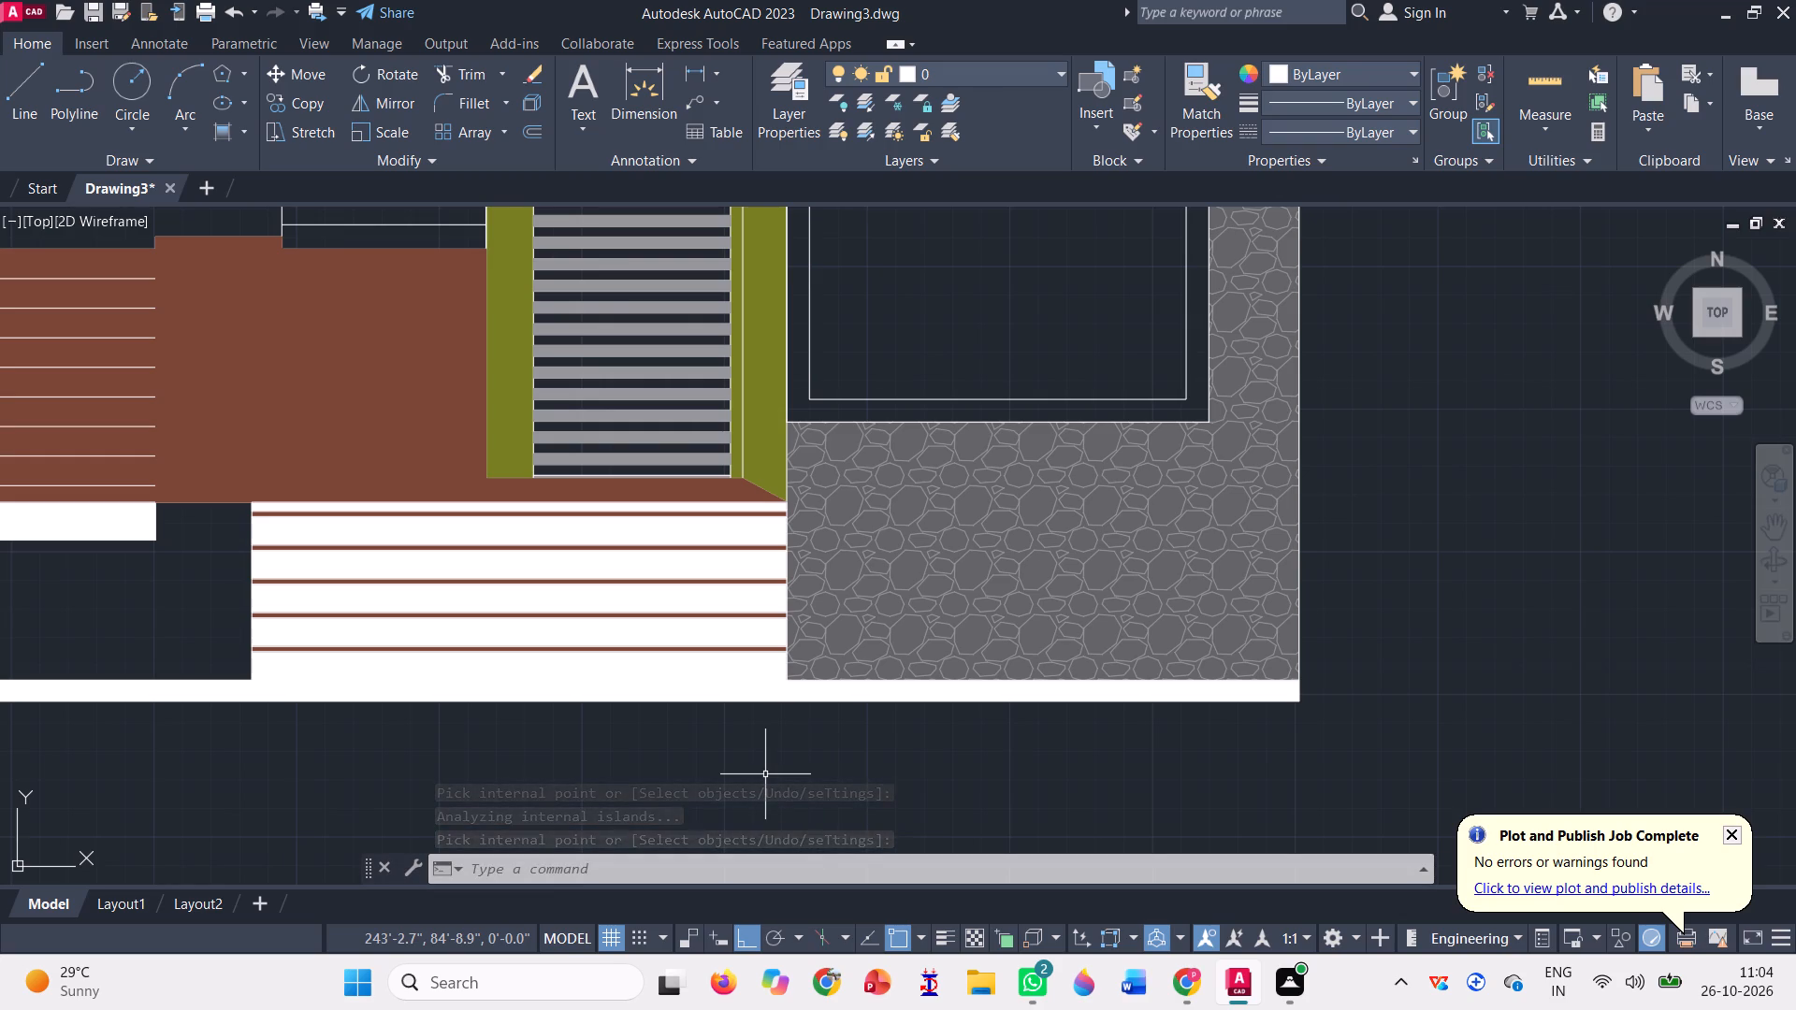
Fill every tread of the stair flight north of the landing in the west layout with a Solid hatch in color ByLayer.
{"action": "scroll", "coordinate": [765, 774], "scroll_direction": "down", "scroll_amount": 1}
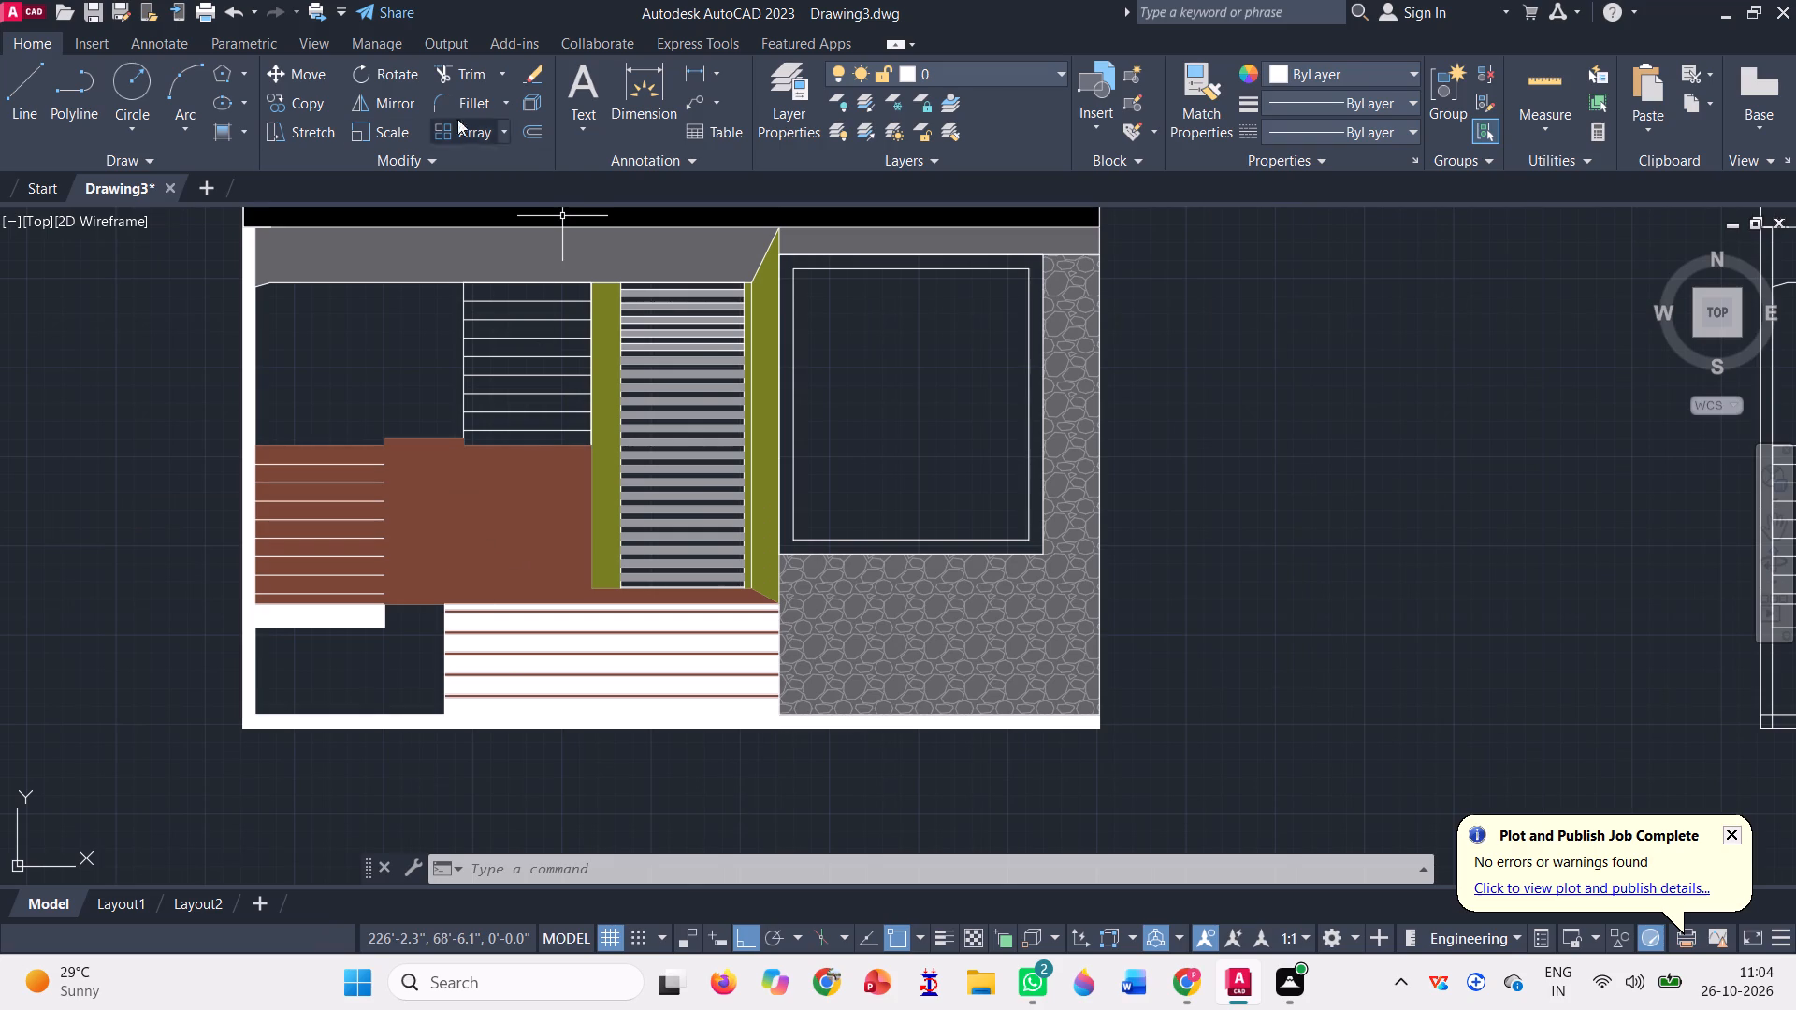
{"action": "left_click", "coordinate": [224, 137]}
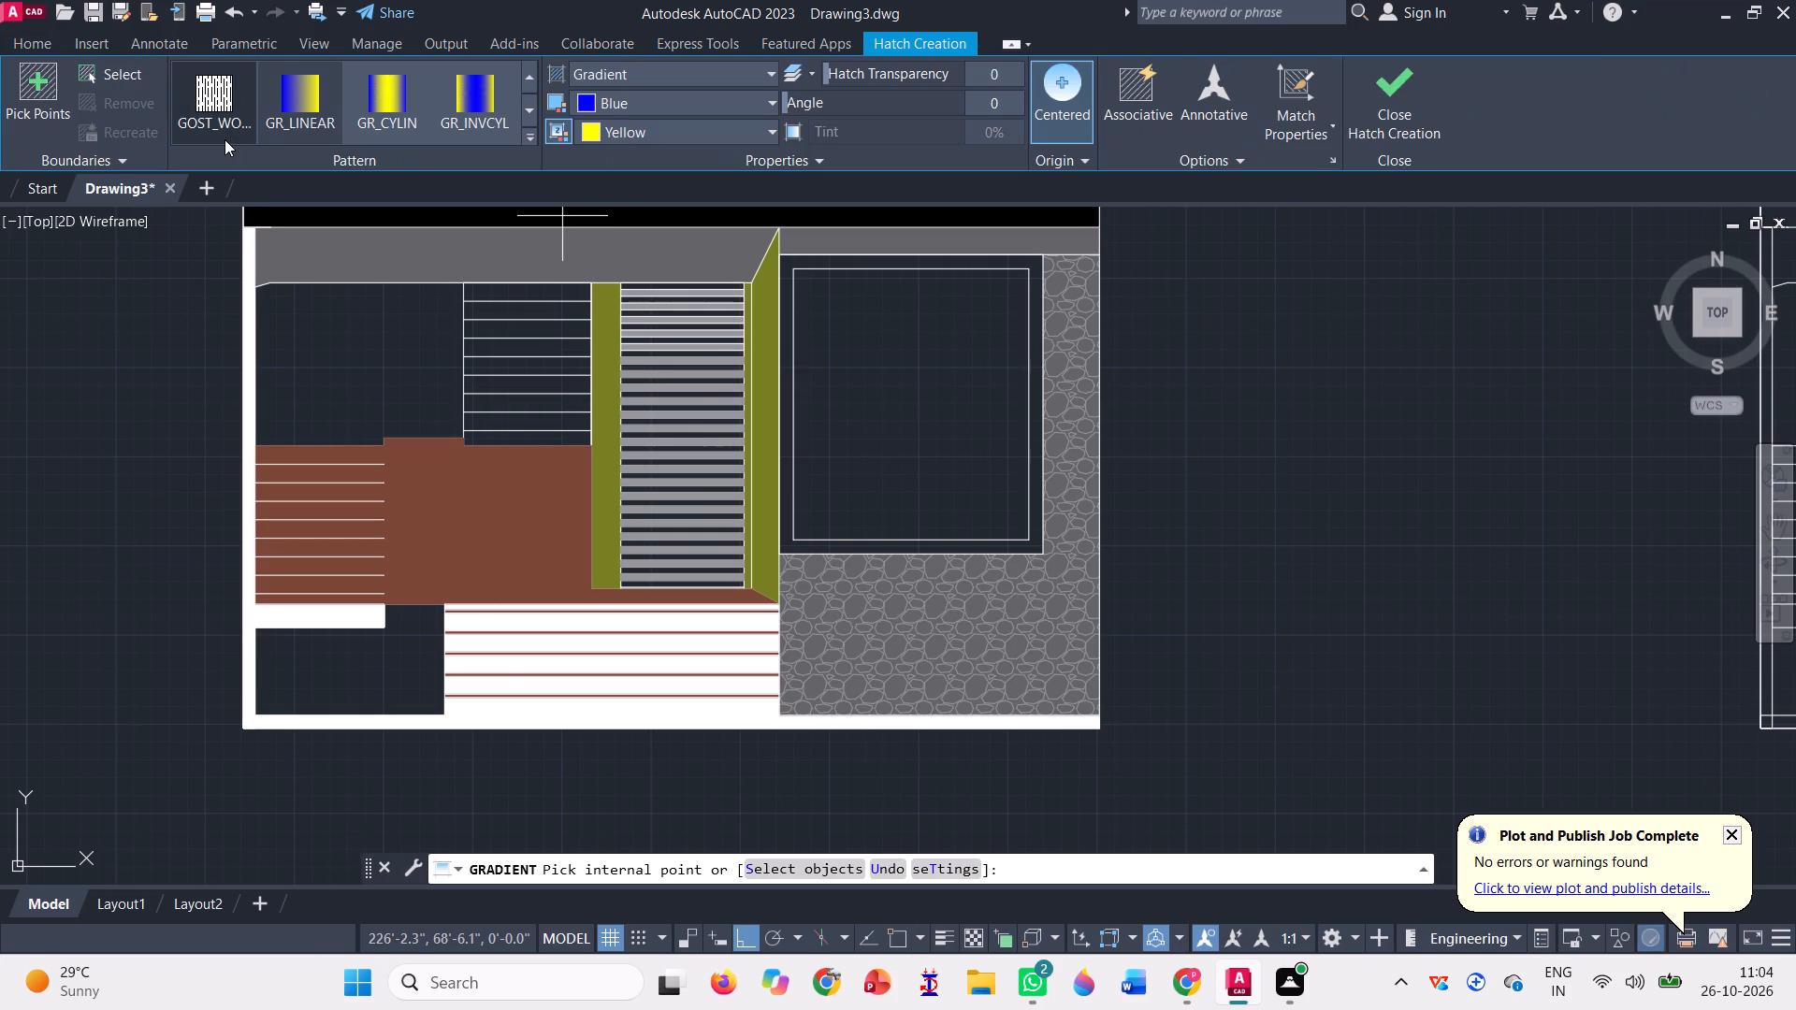
{"action": "scroll", "coordinate": [287, 65], "scroll_direction": "up", "scroll_amount": 4}
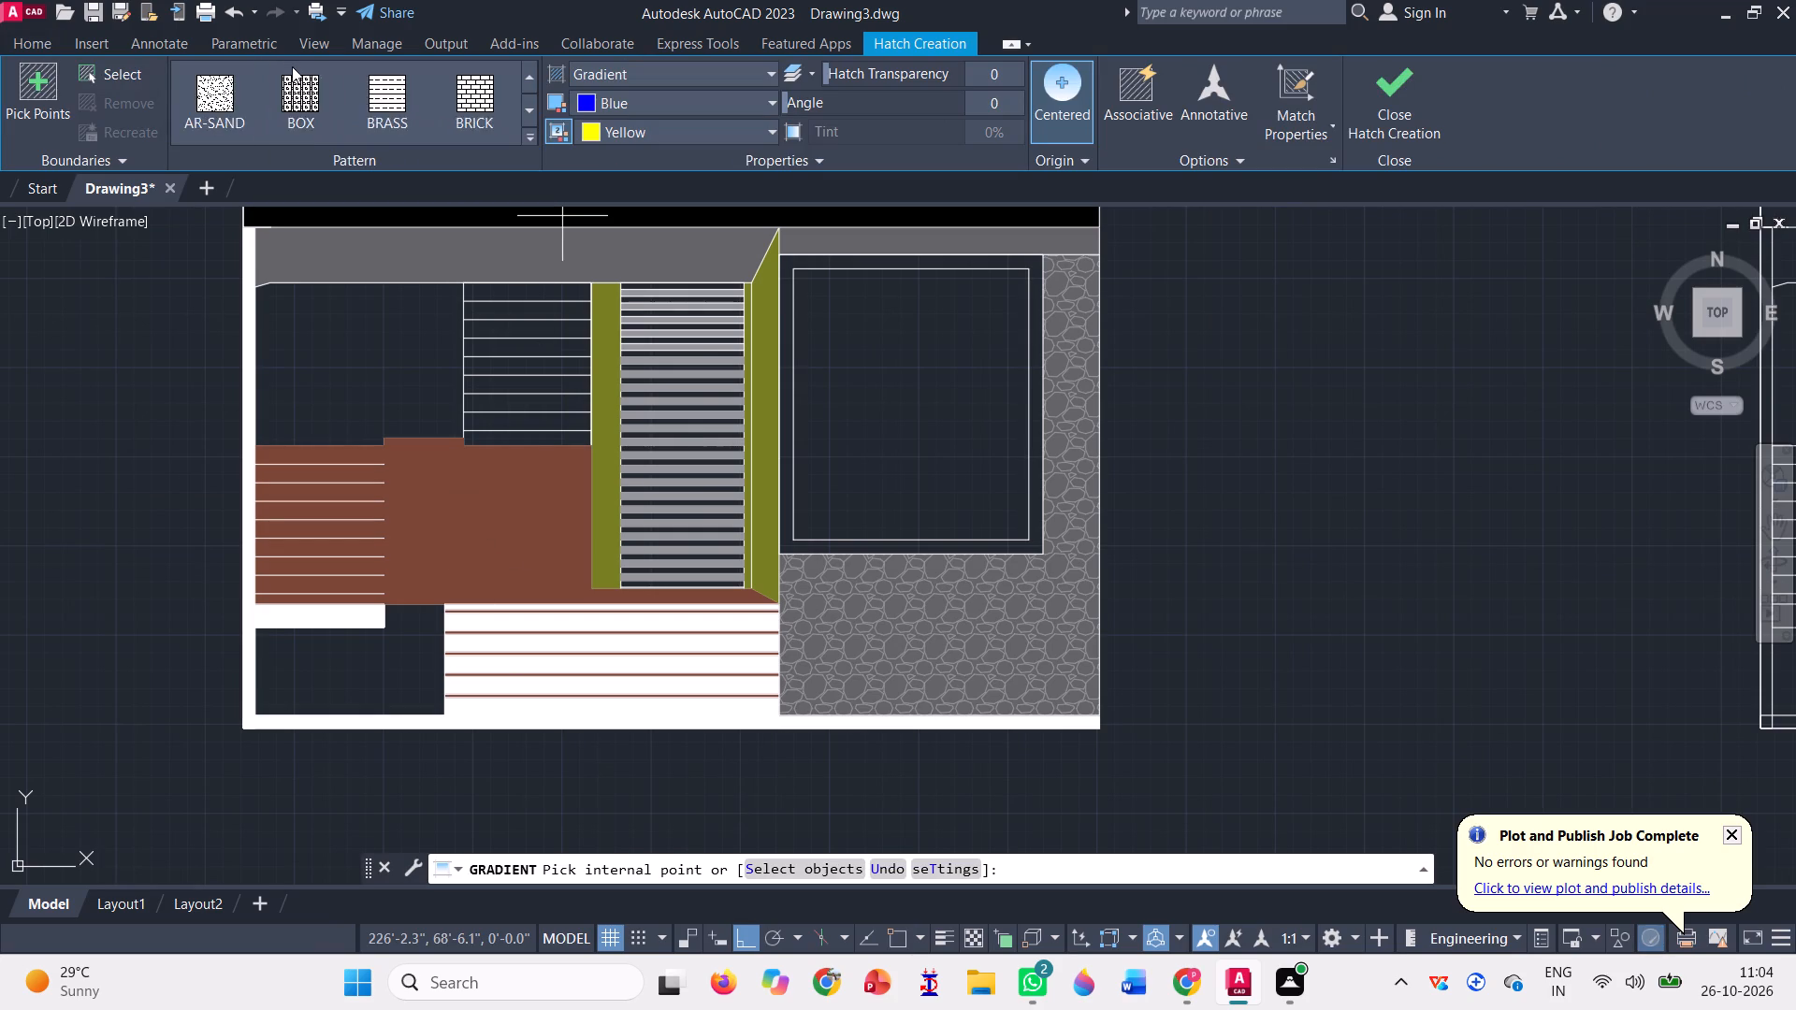
{"action": "scroll", "coordinate": [298, 105], "scroll_direction": "up", "scroll_amount": 9}
{"action": "left_click", "coordinate": [223, 85]}
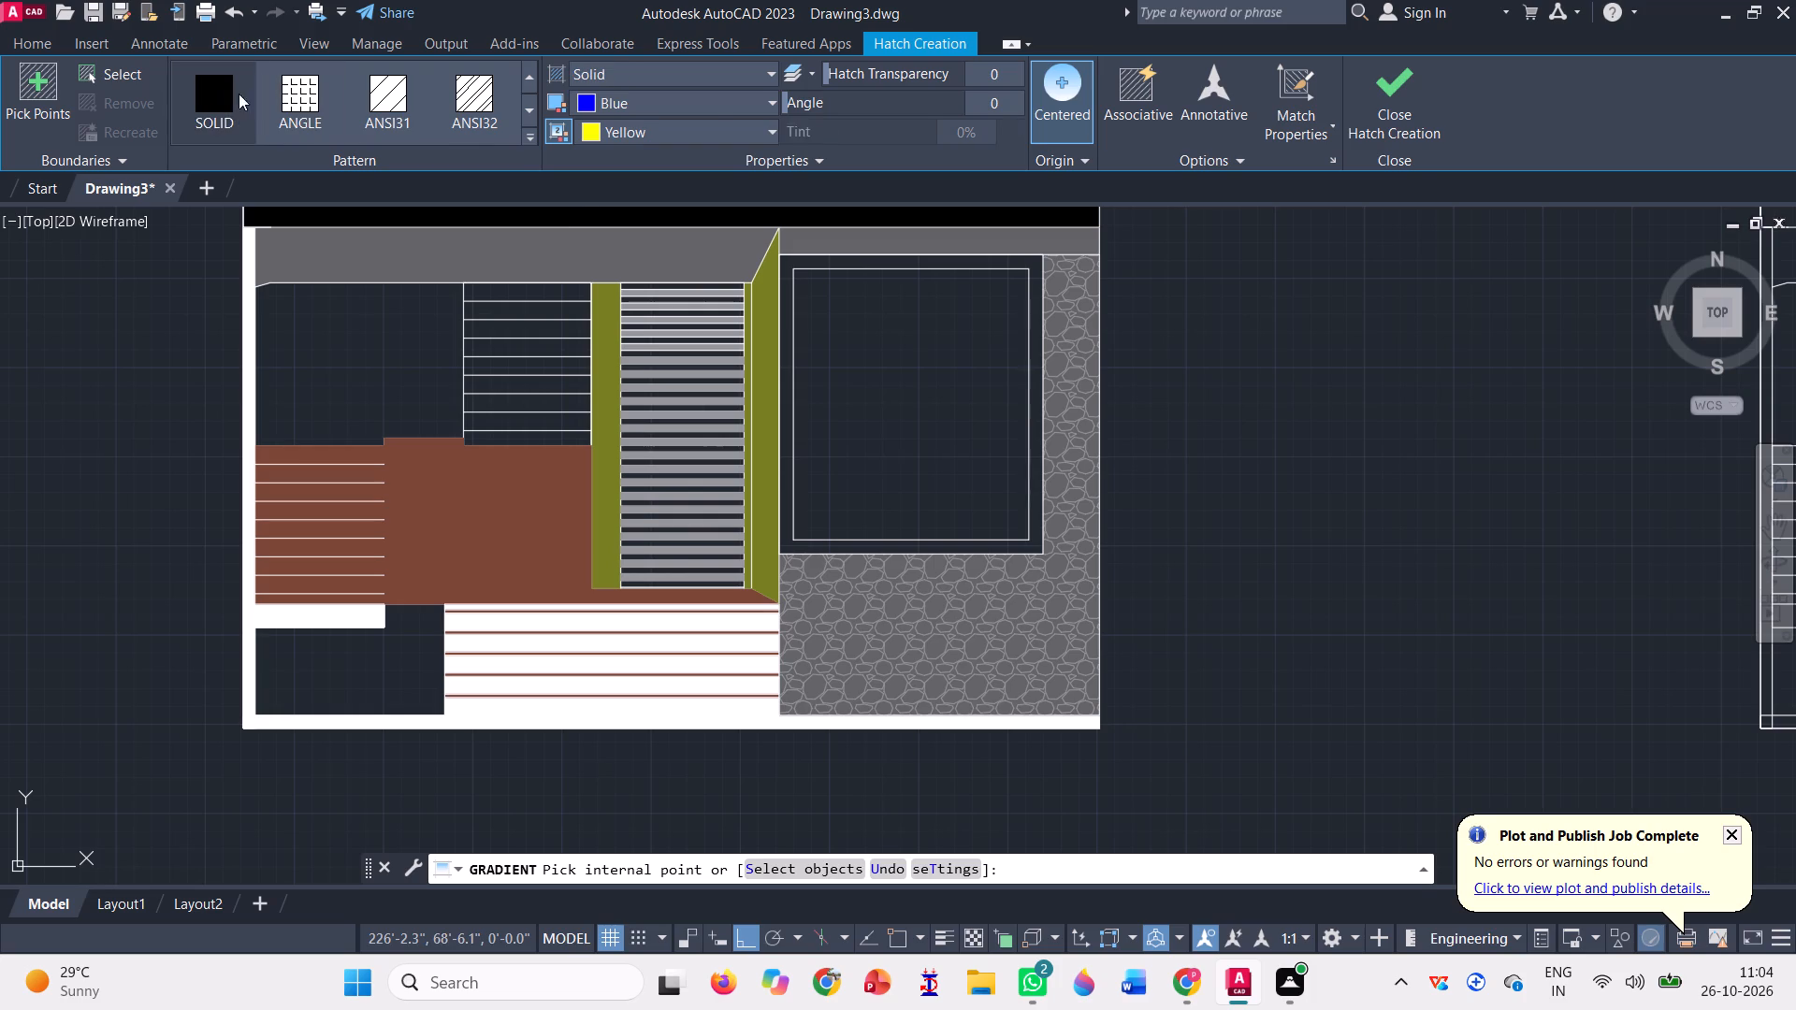
{"action": "left_click", "coordinate": [661, 97]}
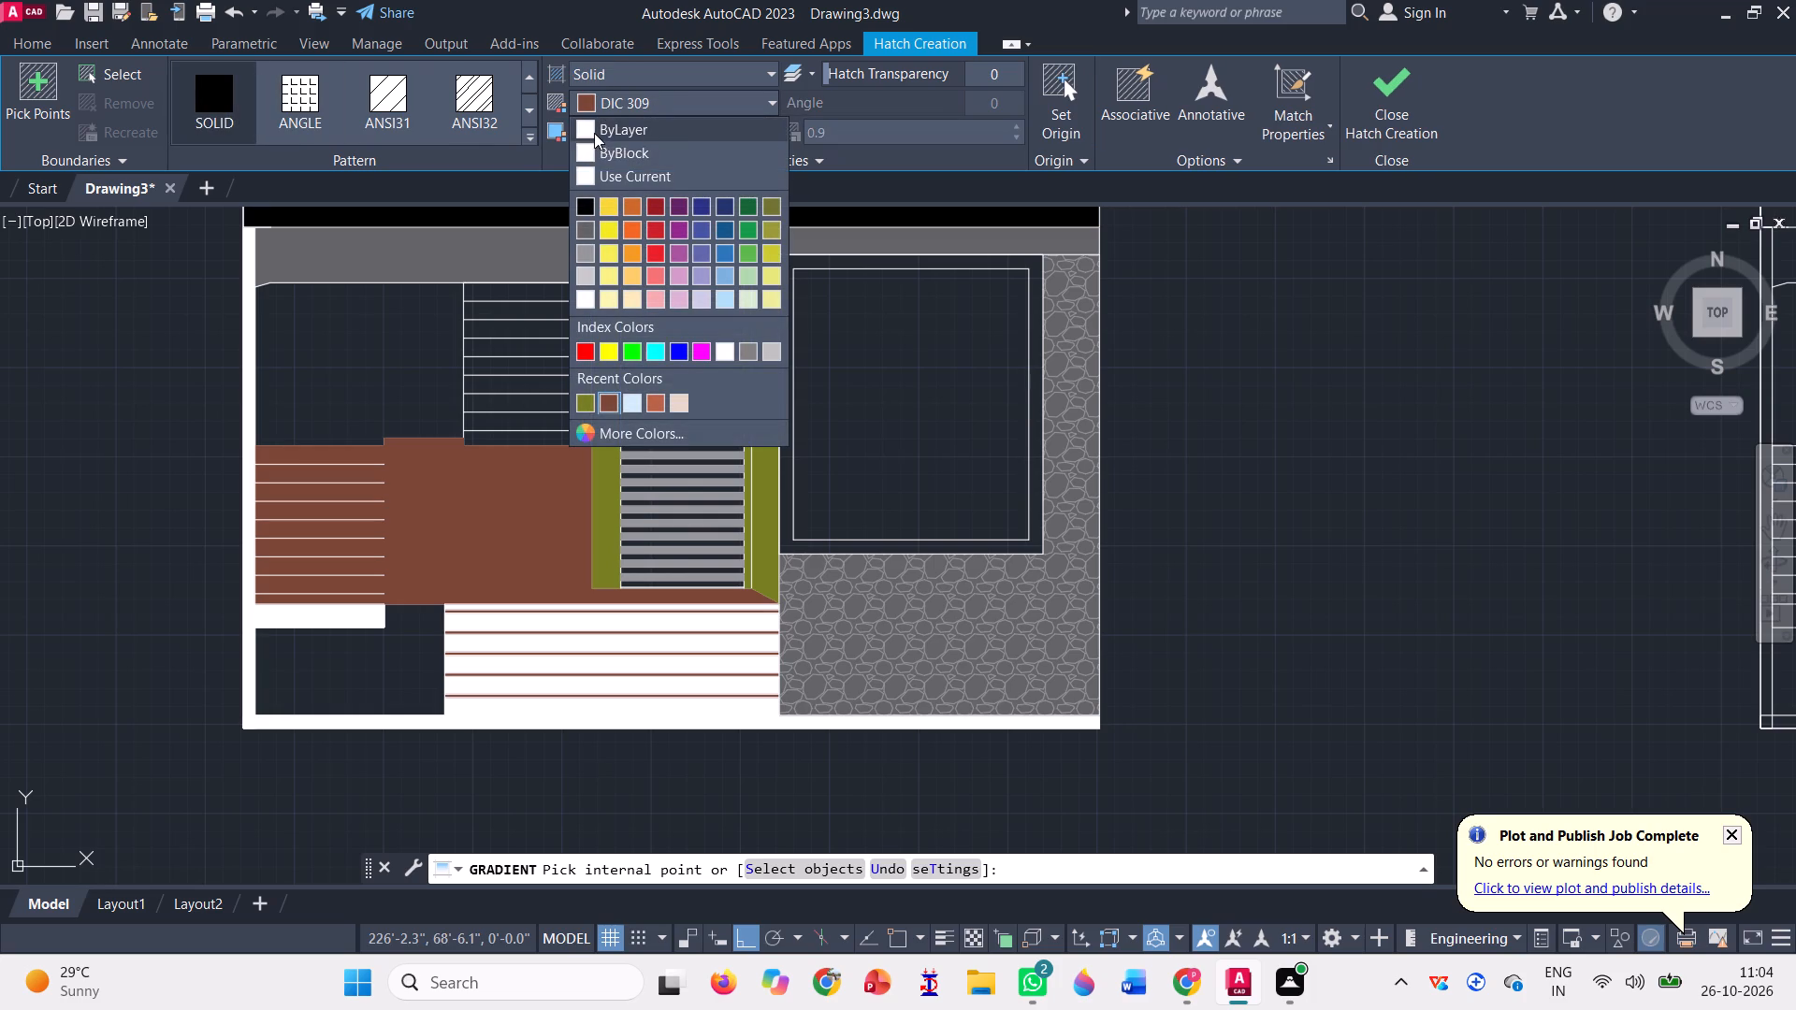
{"action": "left_click", "coordinate": [591, 128]}
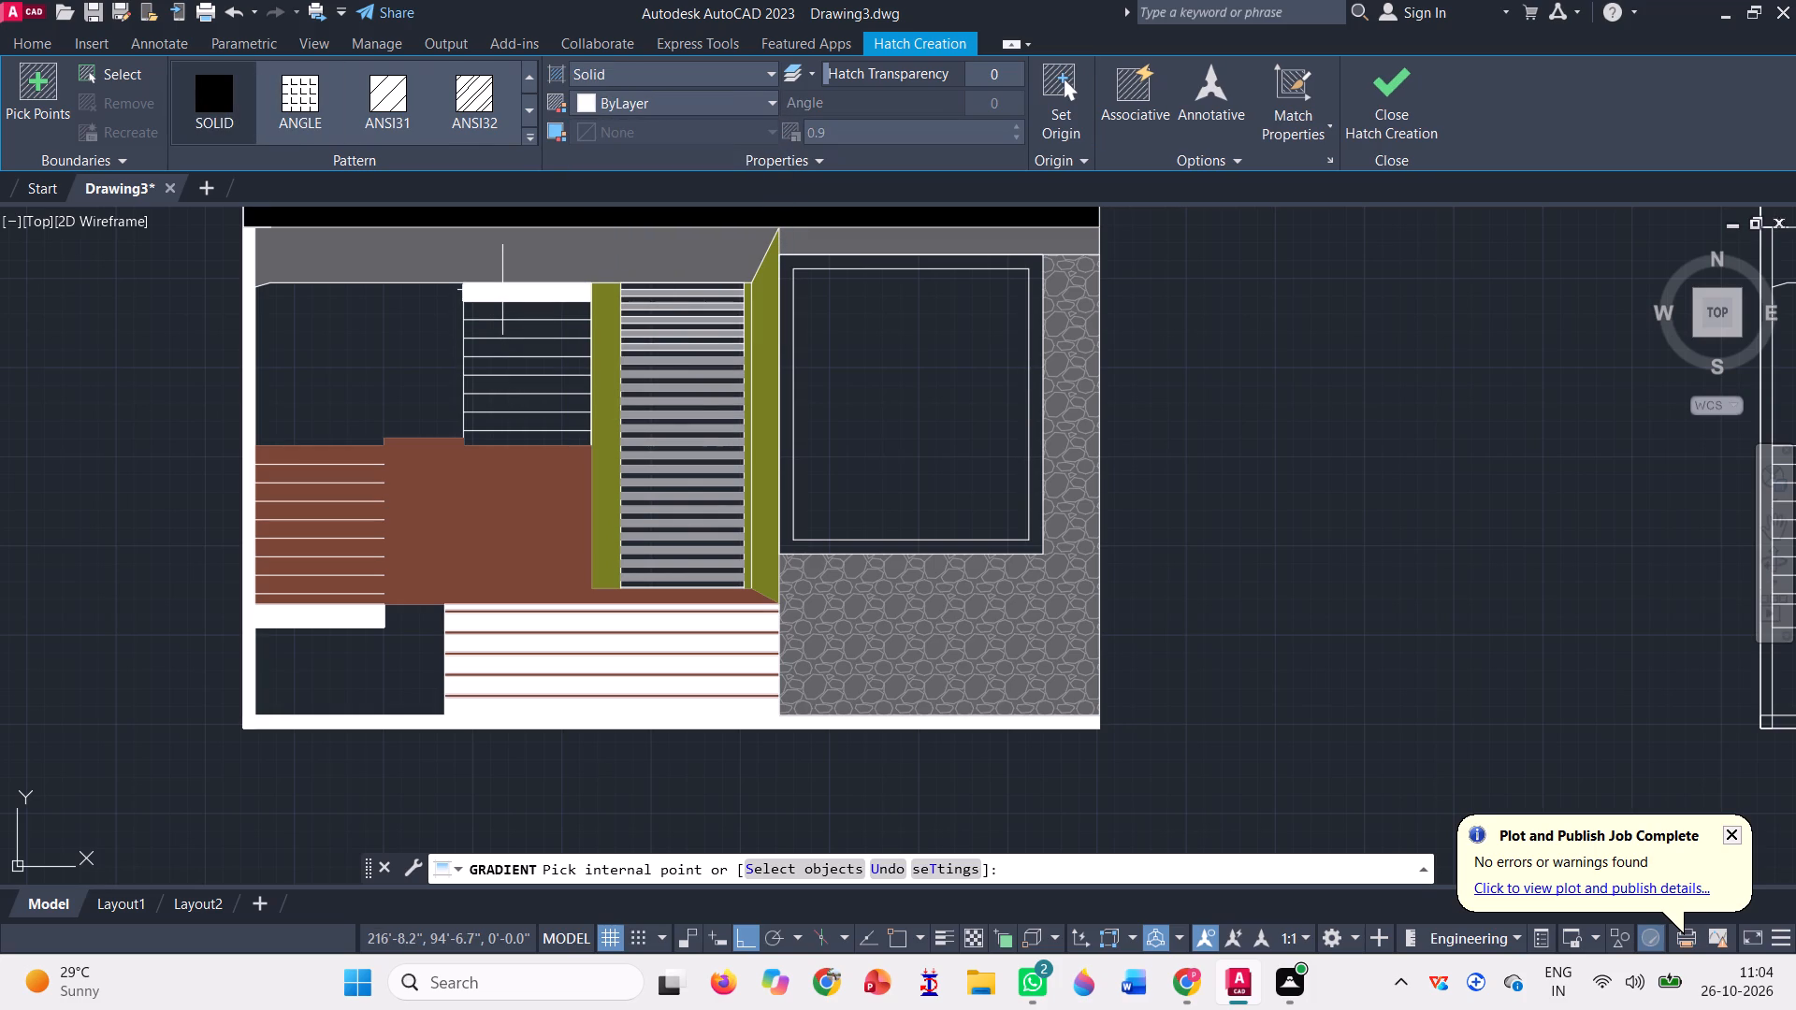
{"action": "left_click", "coordinate": [500, 289]}
{"action": "left_click", "coordinate": [506, 302]}
{"action": "left_click", "coordinate": [497, 324]}
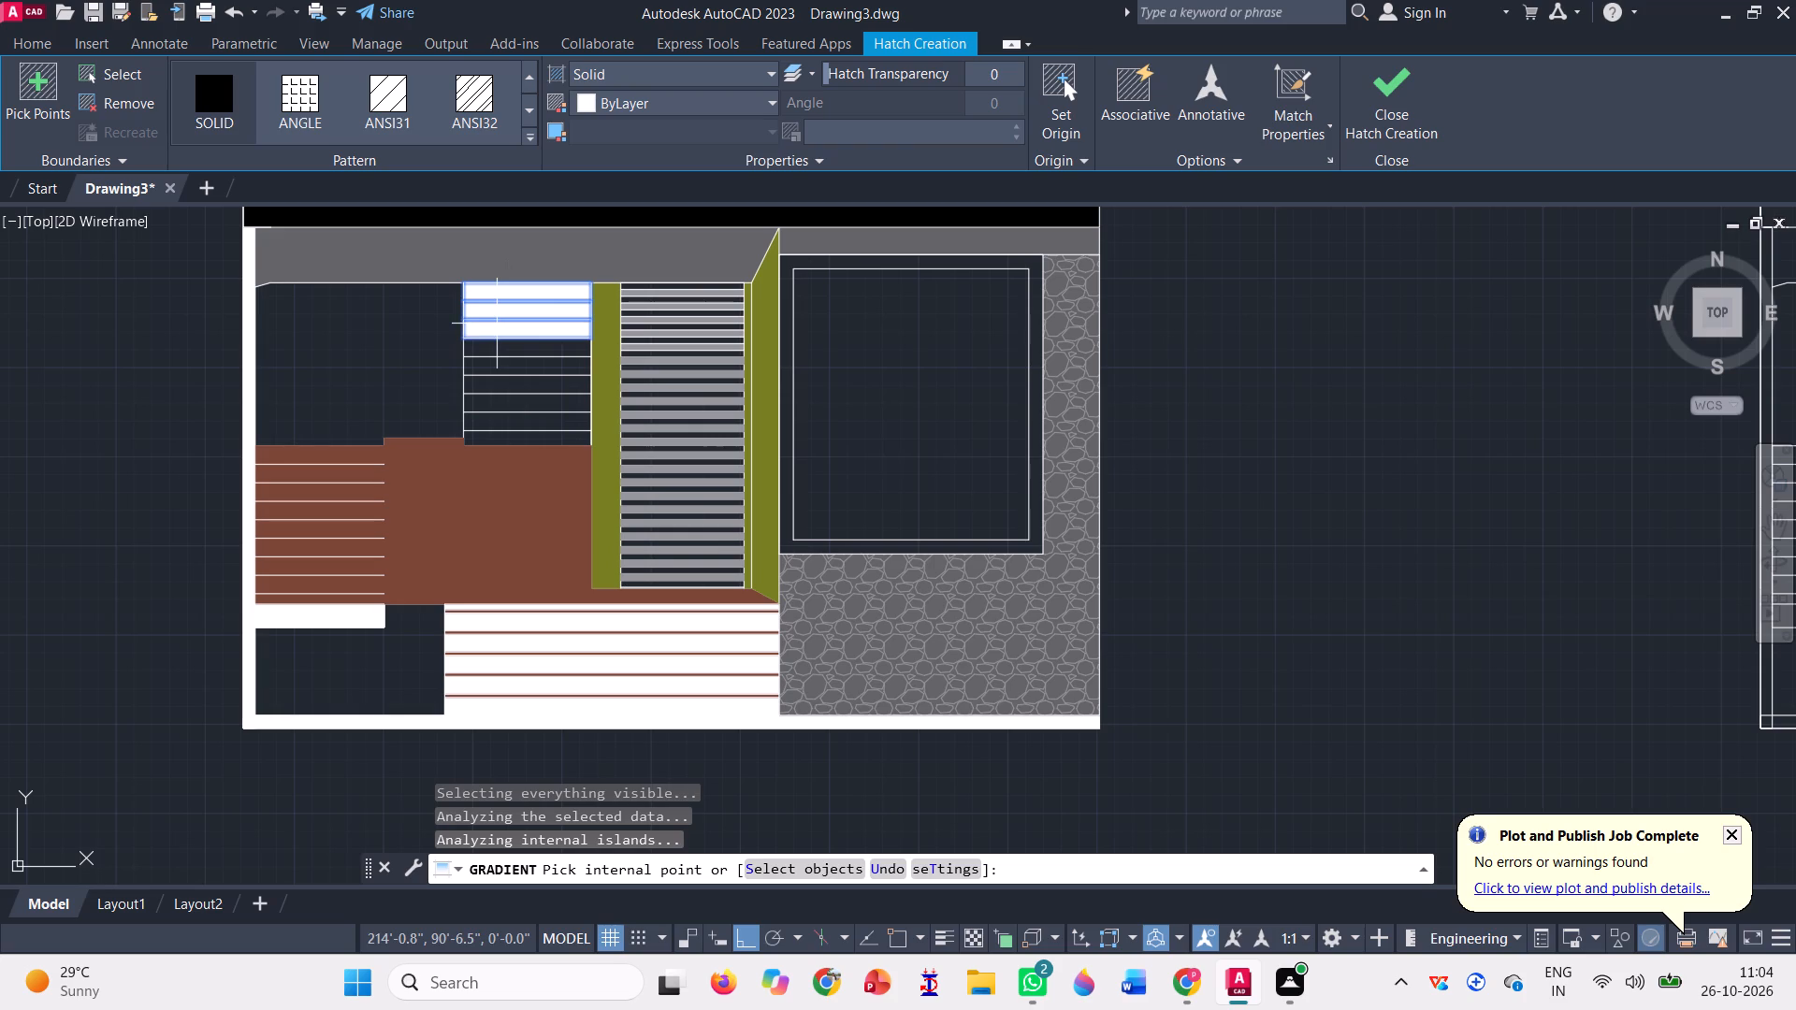
{"action": "left_click", "coordinate": [508, 360]}
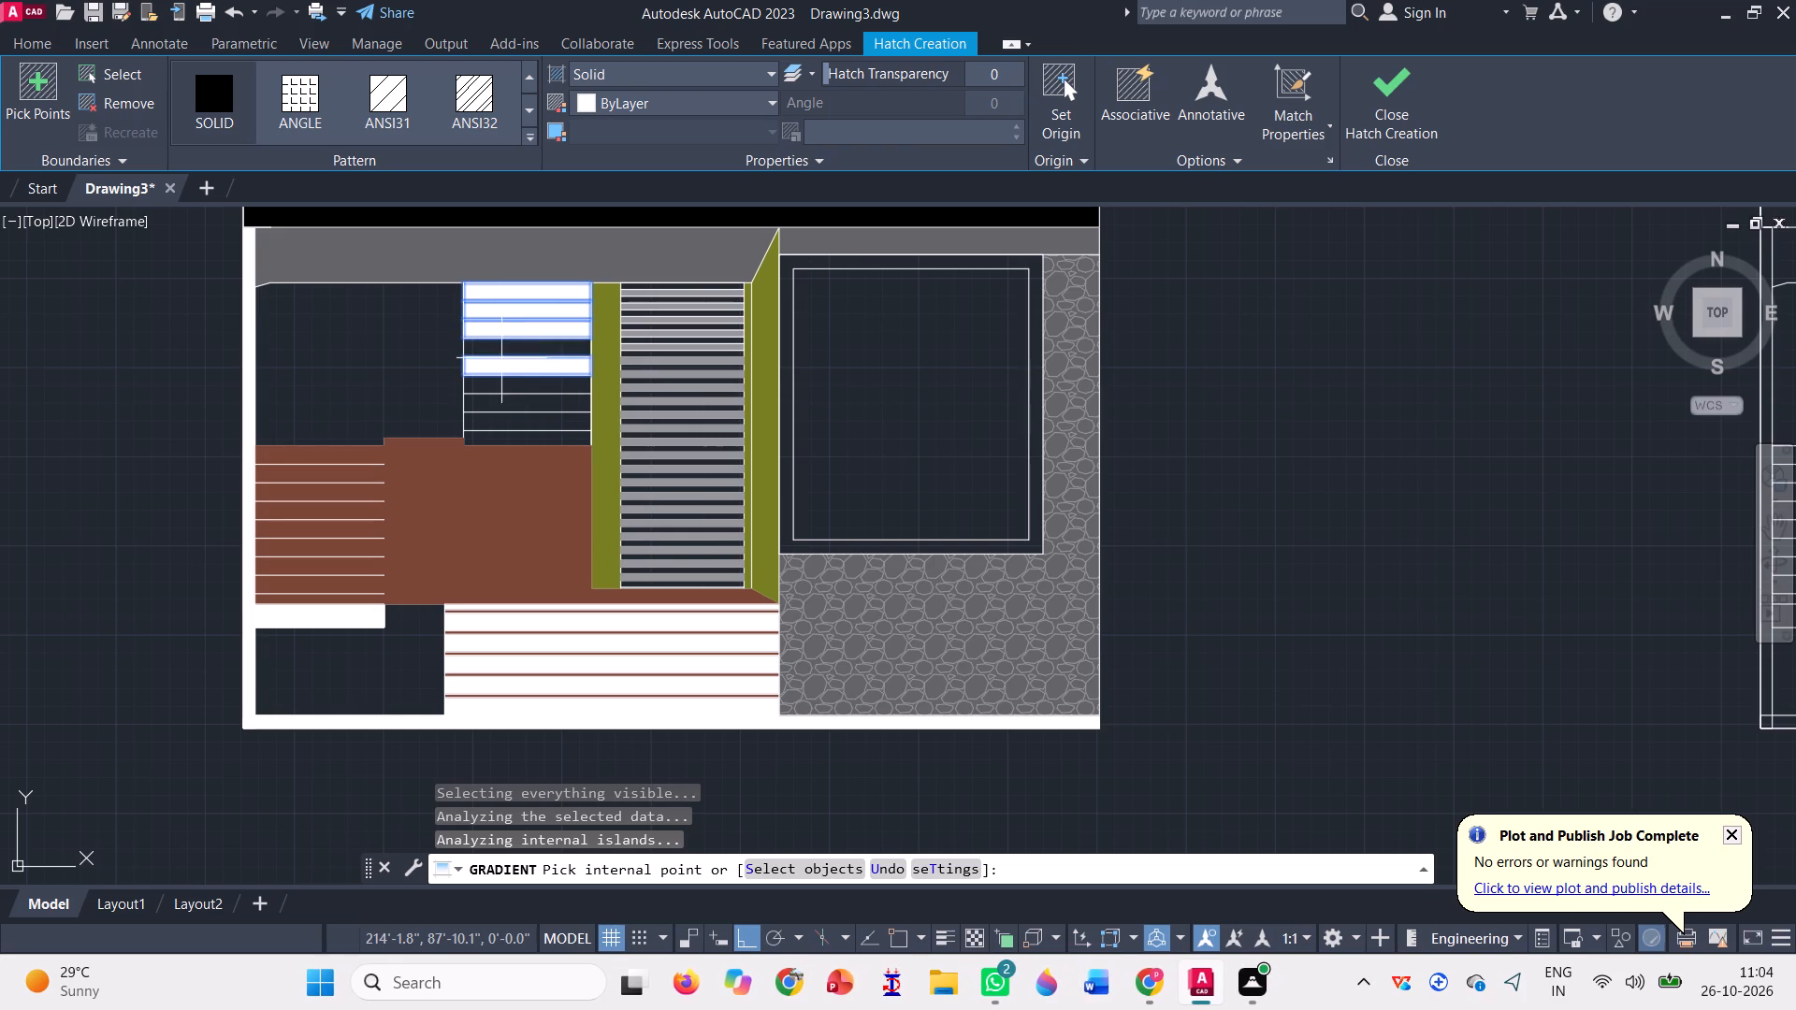
{"action": "left_click", "coordinate": [500, 352]}
{"action": "left_click", "coordinate": [507, 379]}
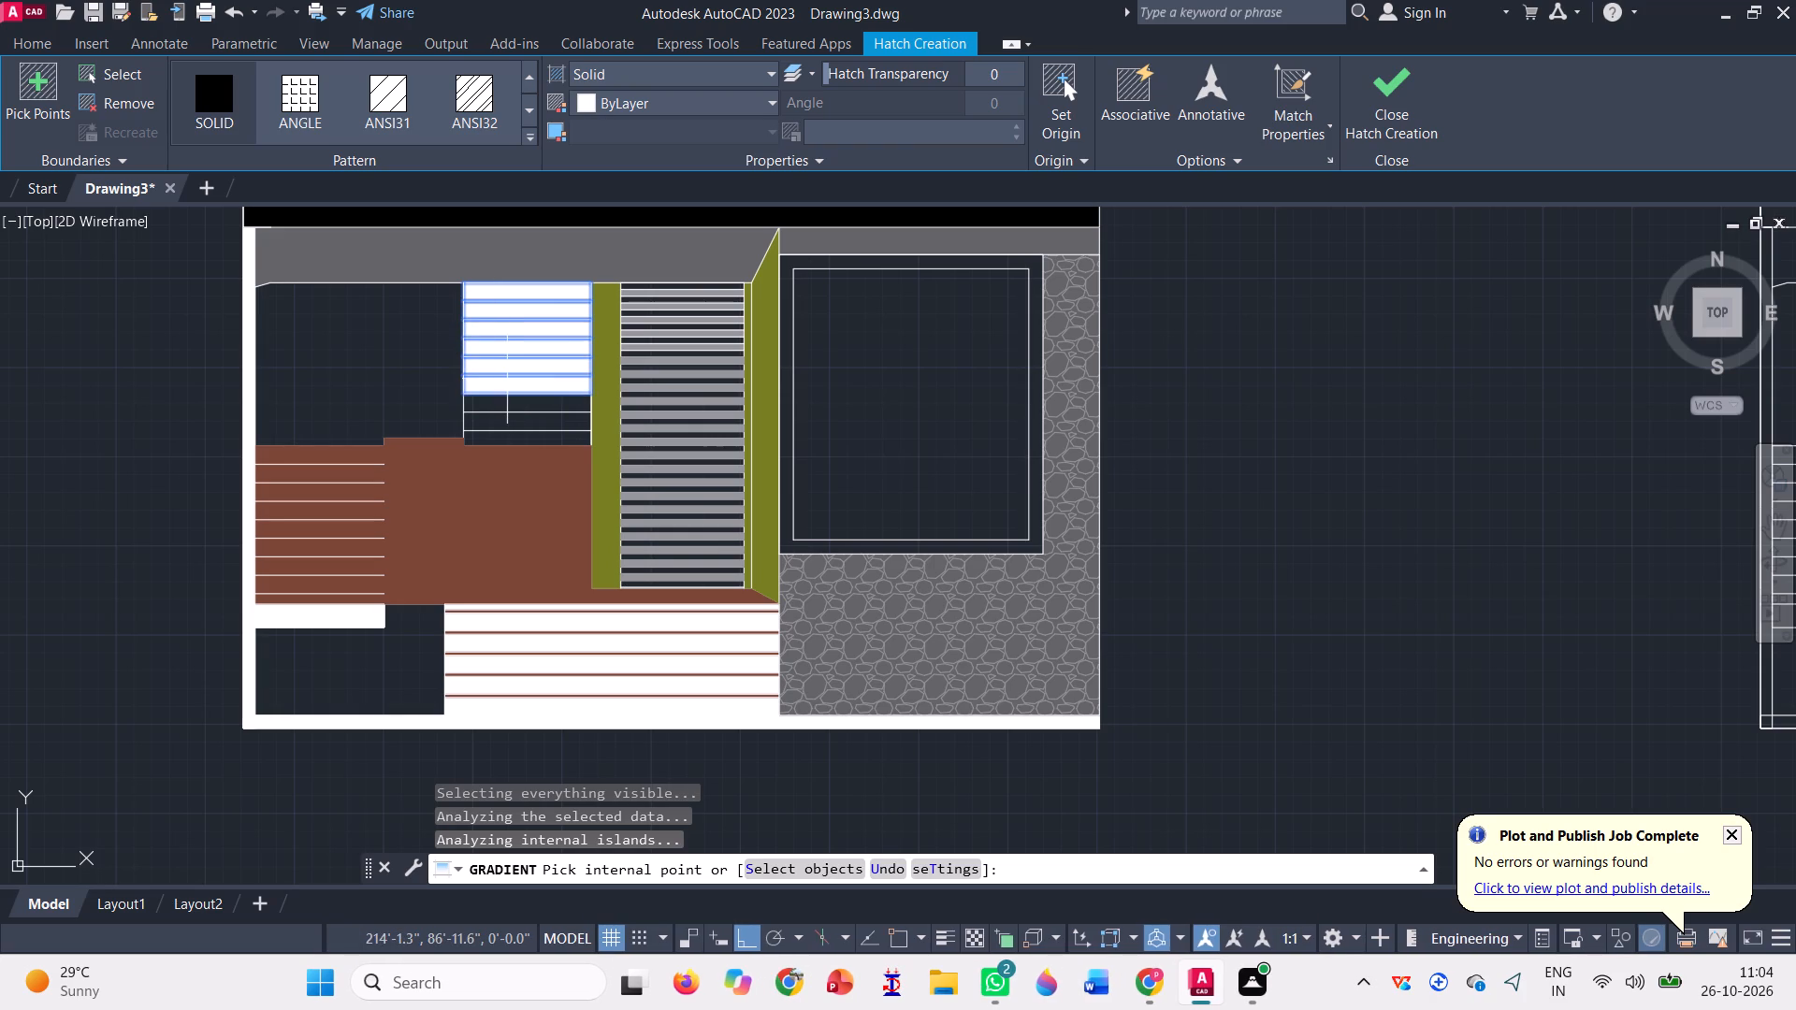
{"action": "left_click", "coordinate": [513, 395]}
{"action": "left_click", "coordinate": [519, 423]}
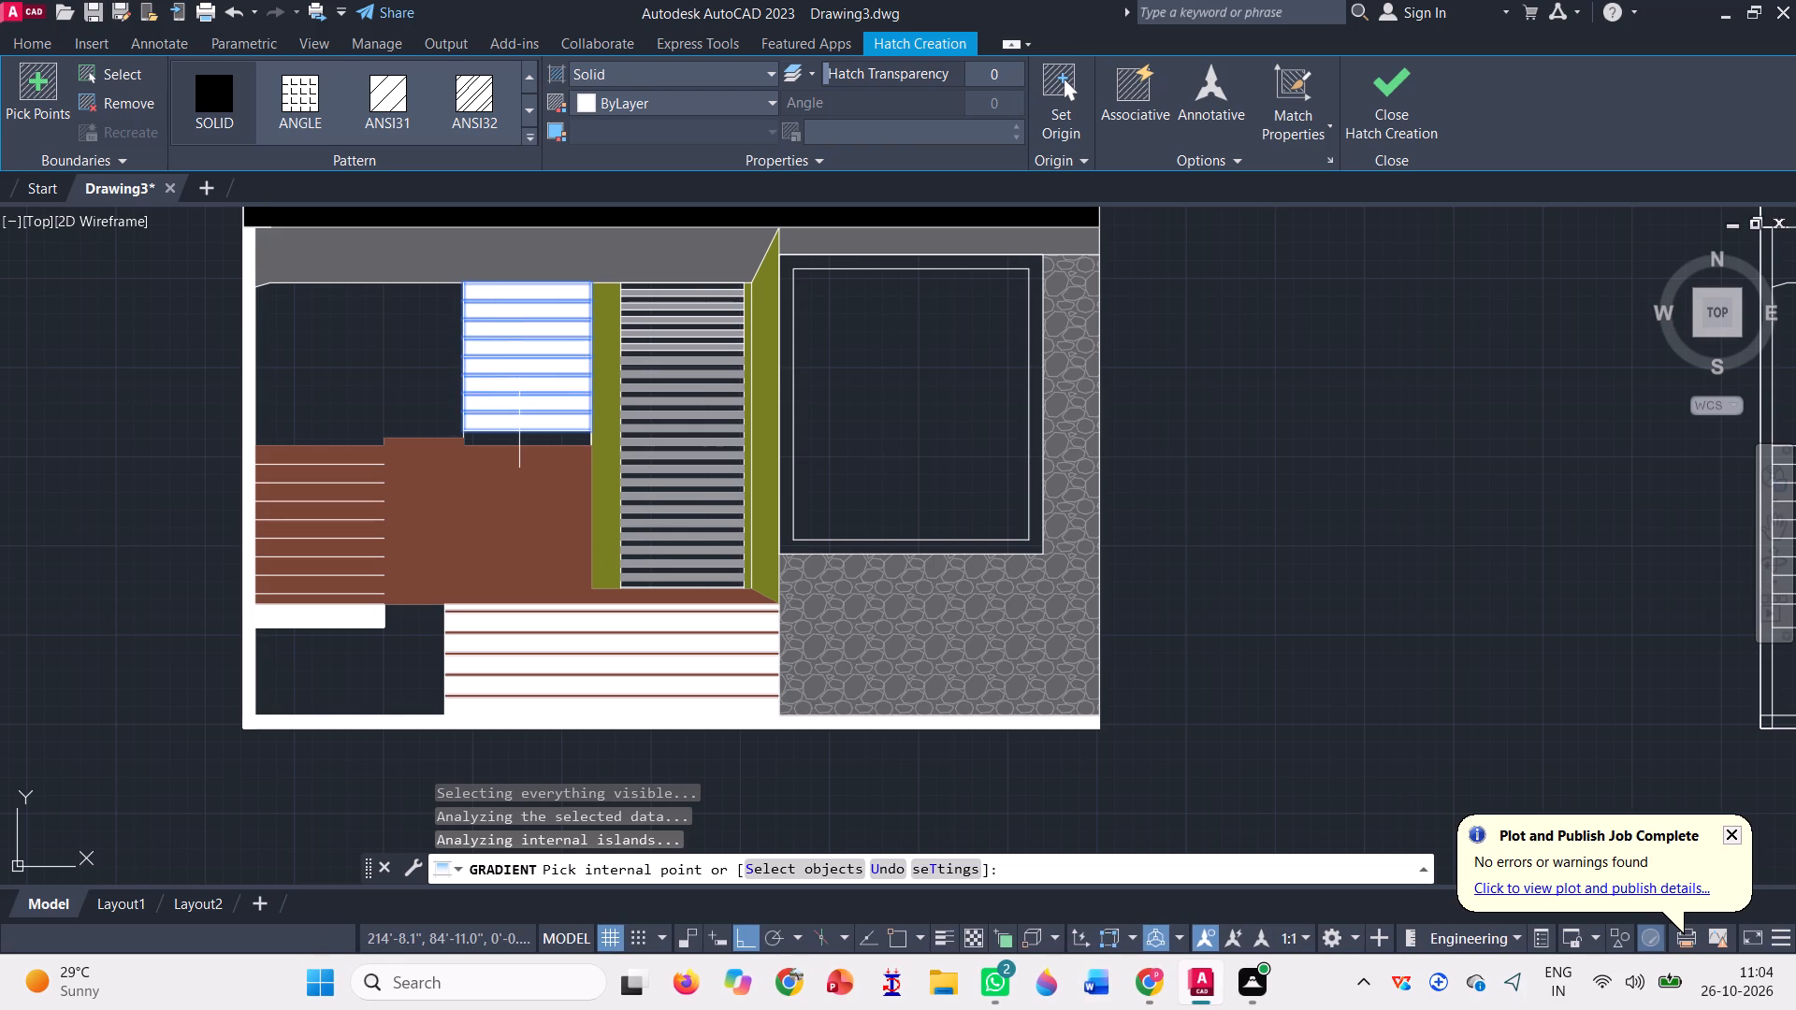
{"action": "scroll", "coordinate": [522, 454], "scroll_direction": "up", "scroll_amount": 4}
{"action": "left_click", "coordinate": [512, 406]}
{"action": "scroll", "coordinate": [530, 426], "scroll_direction": "down", "scroll_amount": 4}
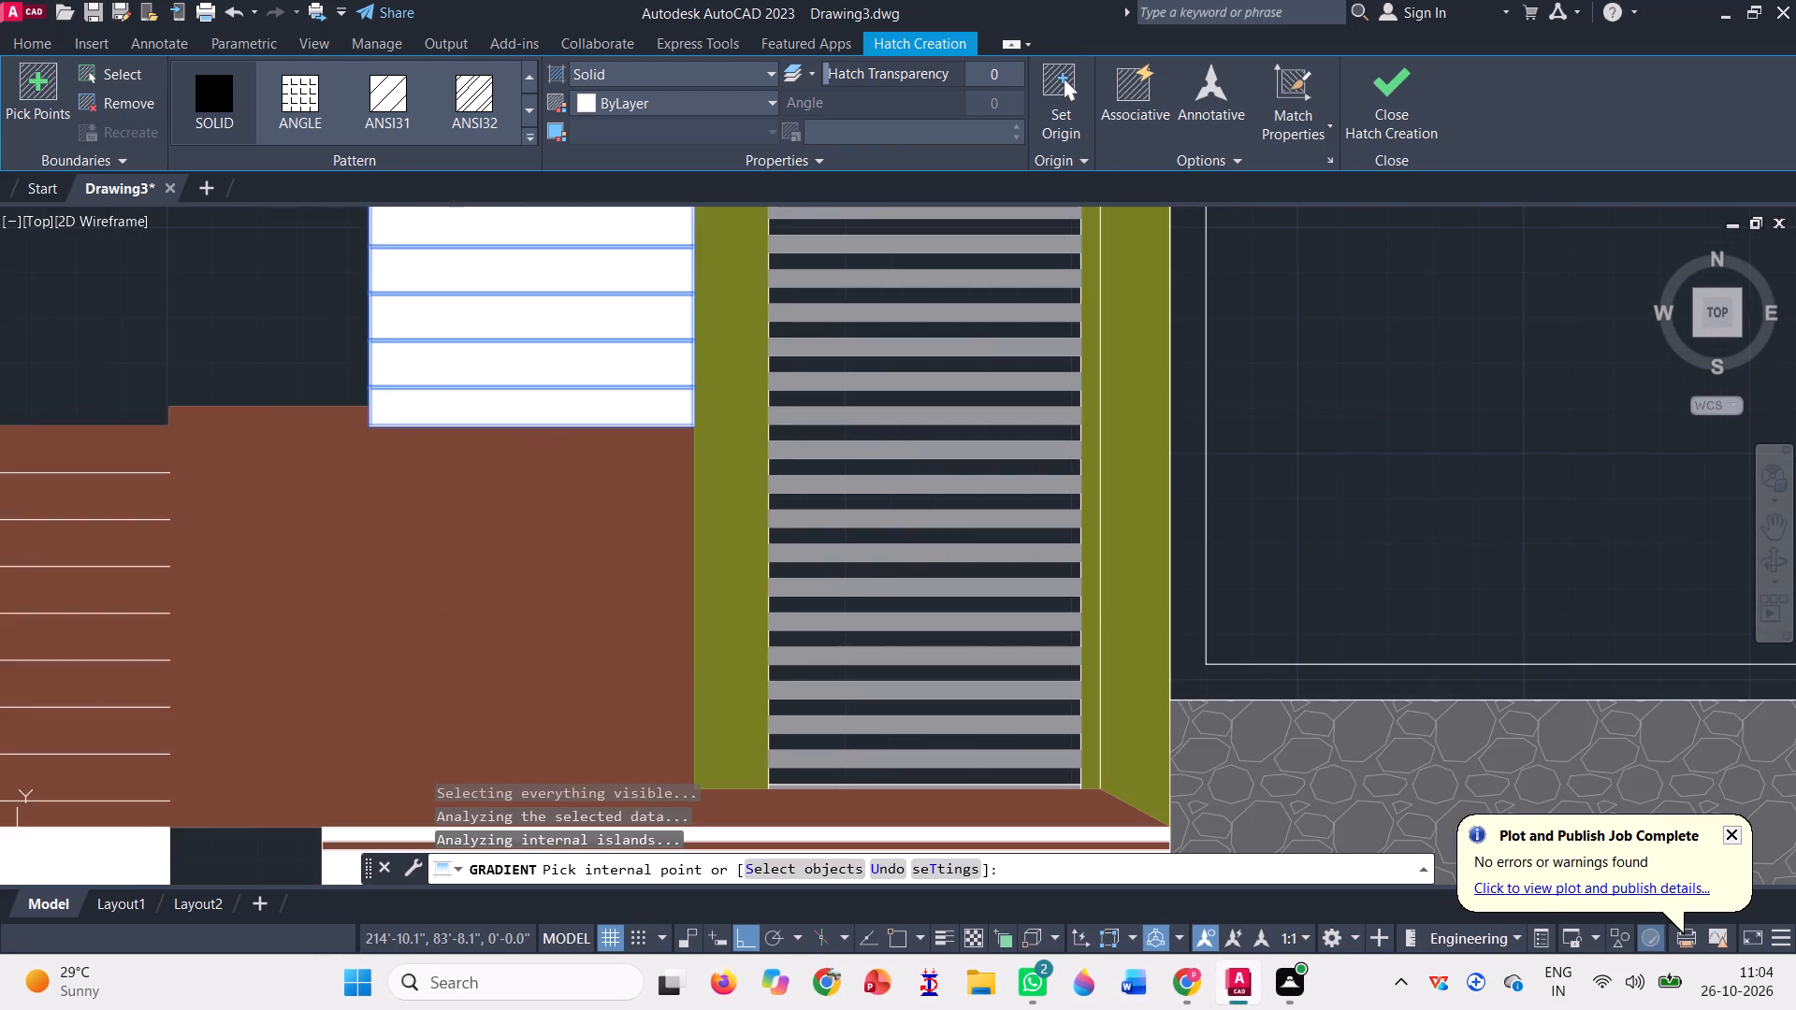
Fill the empty area west of the northern stair flight in the west layout with the same ByLayer Solid hatch.
{"action": "scroll", "coordinate": [451, 420], "scroll_direction": "down", "scroll_amount": 2}
{"action": "scroll", "coordinate": [368, 483], "scroll_direction": "down", "scroll_amount": 3}
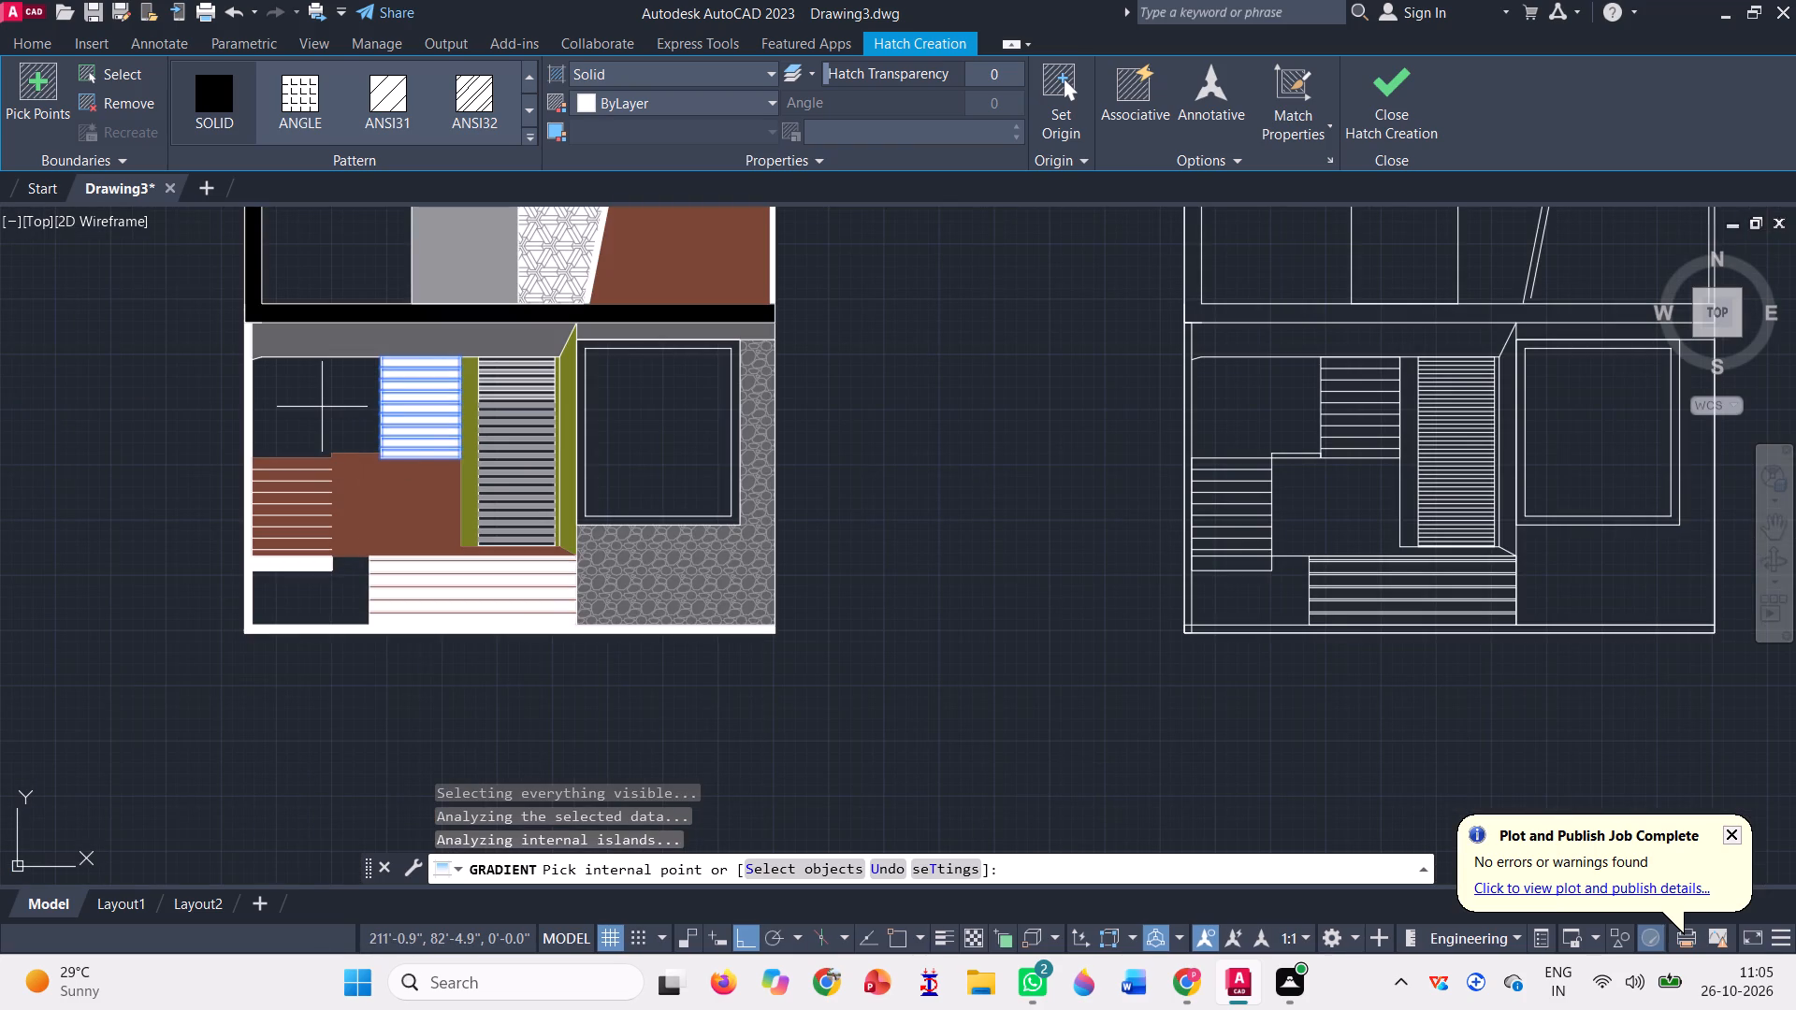
{"action": "left_click", "coordinate": [322, 404]}
{"action": "scroll", "coordinate": [339, 424], "scroll_direction": "down", "scroll_amount": 1}
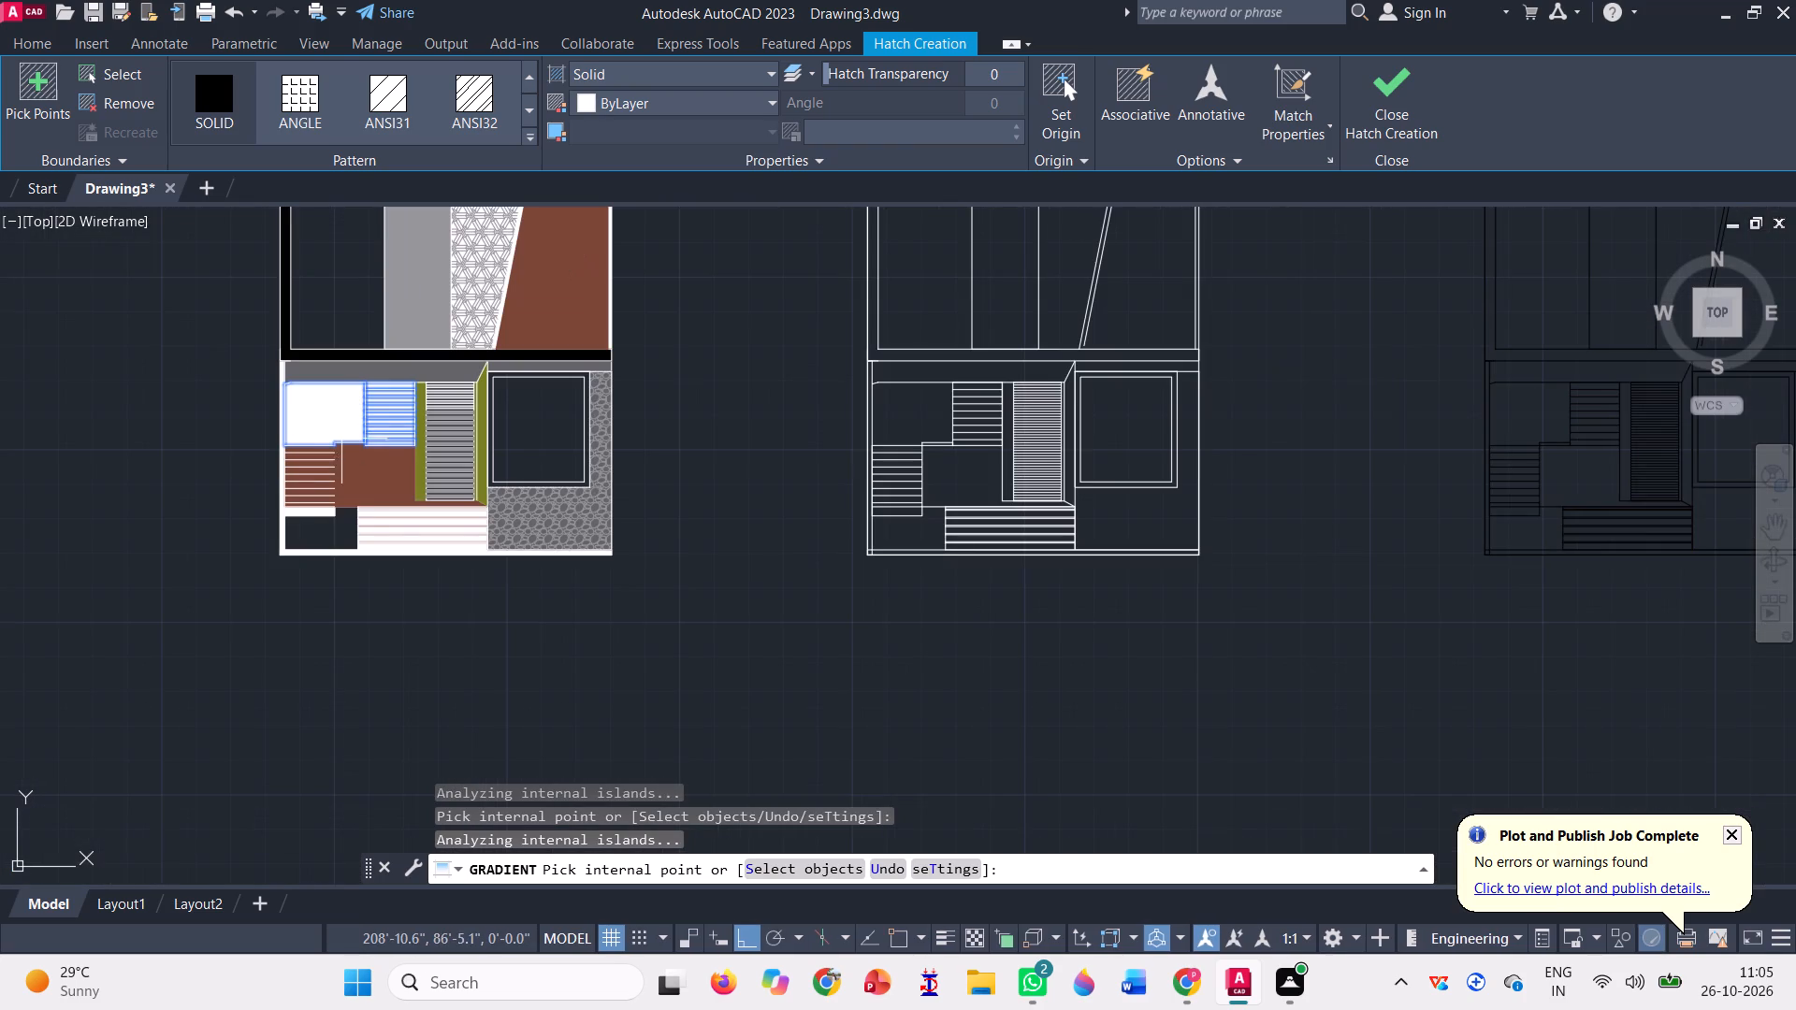
Finish the ByLayer Solid hatch on the northern stair flight and the adjoining area of the west layout.
{"action": "scroll", "coordinate": [333, 530], "scroll_direction": "up", "scroll_amount": 1}
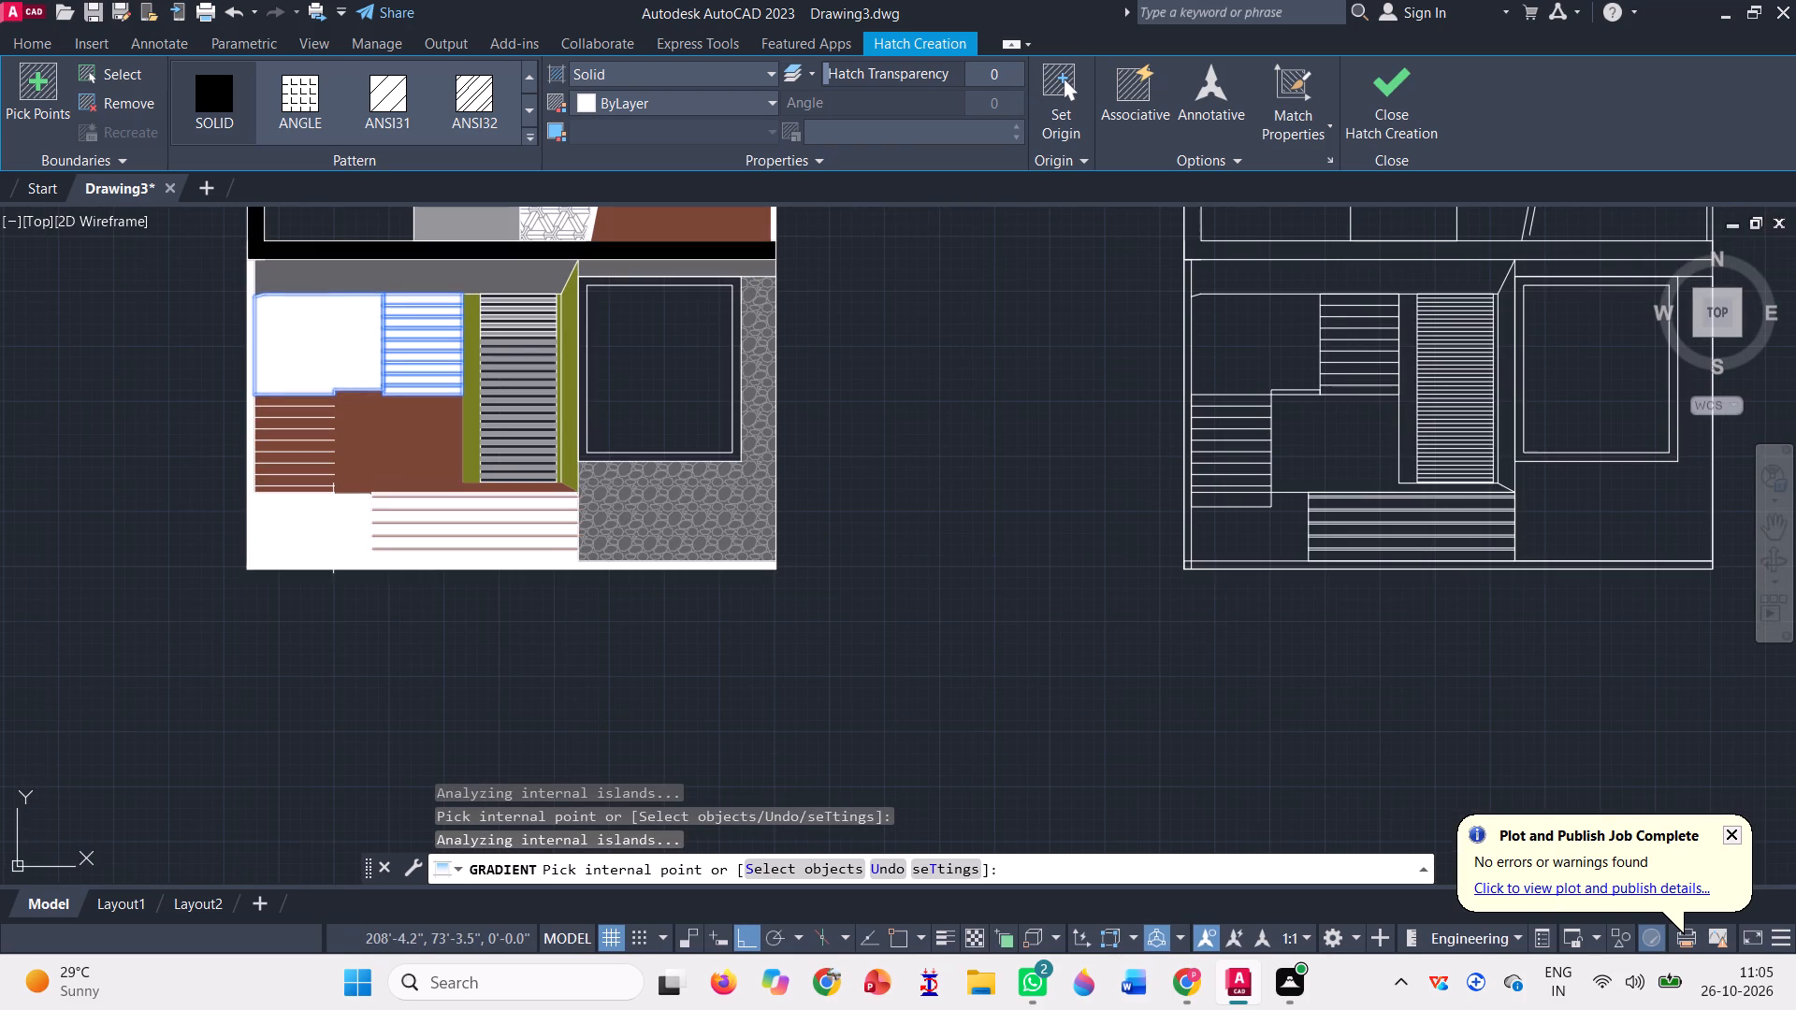
{"action": "scroll", "coordinate": [717, 484], "scroll_direction": "down", "scroll_amount": 2}
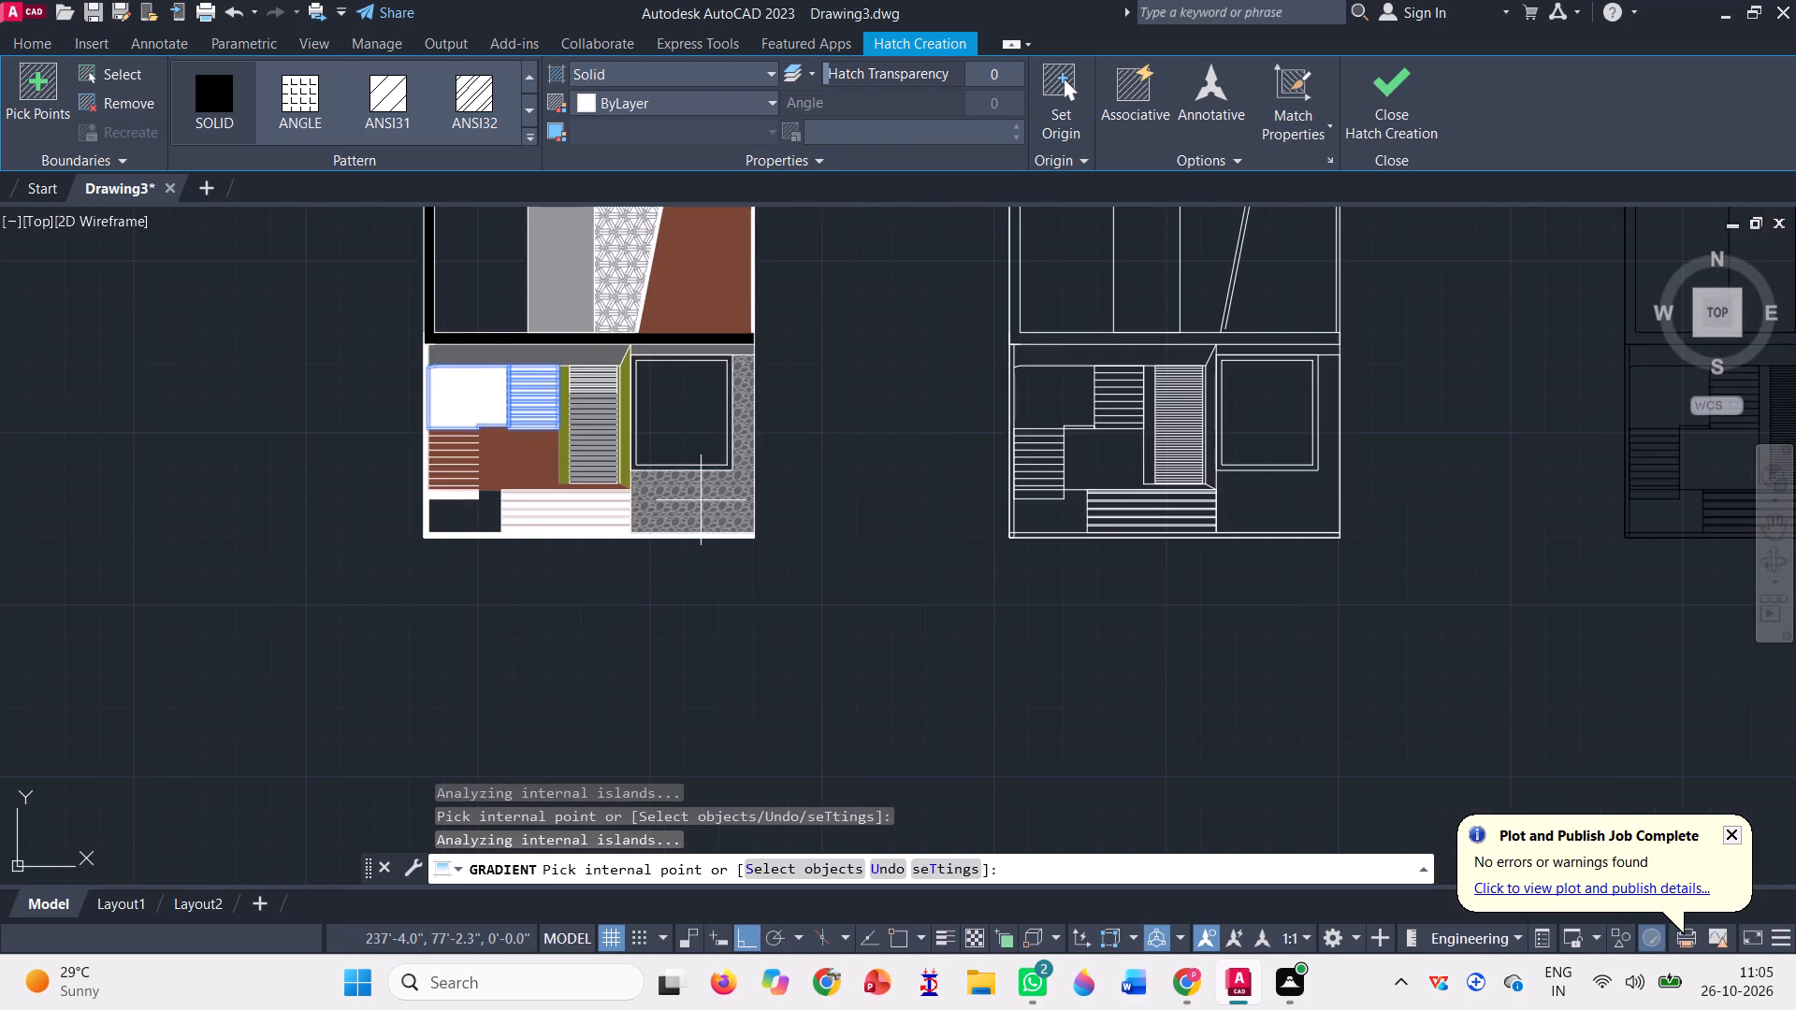
{"action": "left_click", "coordinate": [1414, 130]}
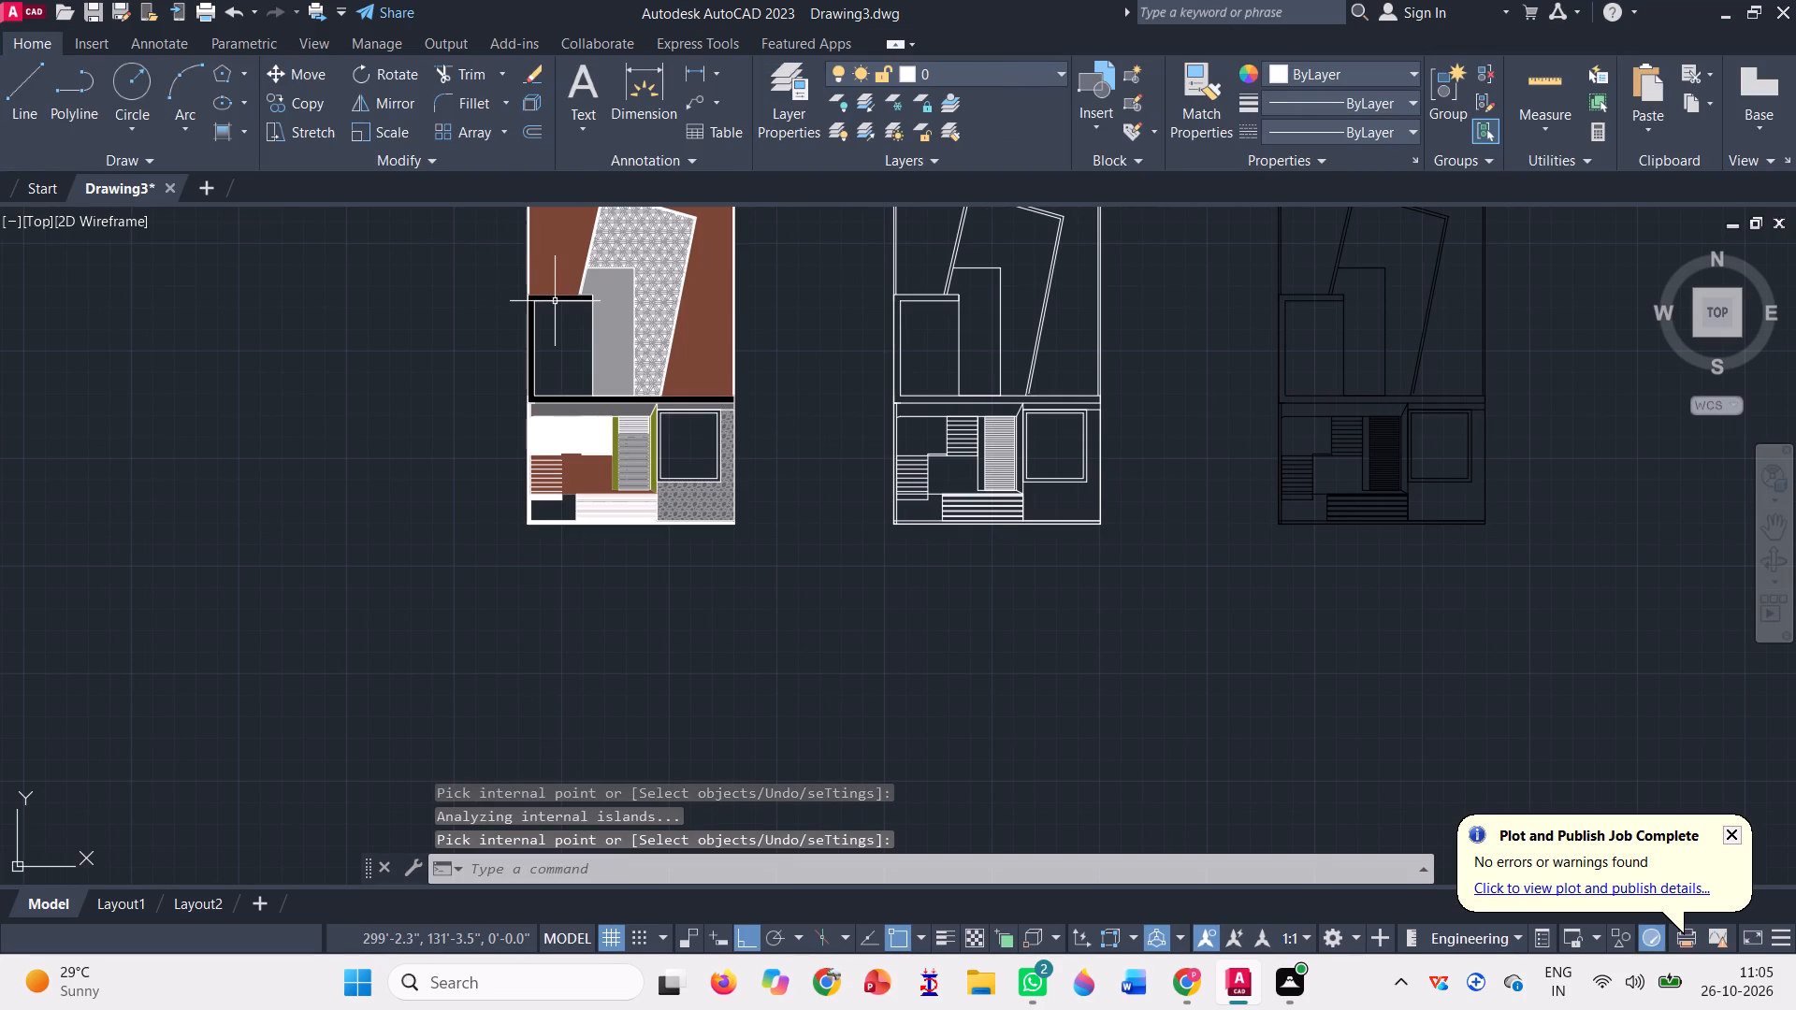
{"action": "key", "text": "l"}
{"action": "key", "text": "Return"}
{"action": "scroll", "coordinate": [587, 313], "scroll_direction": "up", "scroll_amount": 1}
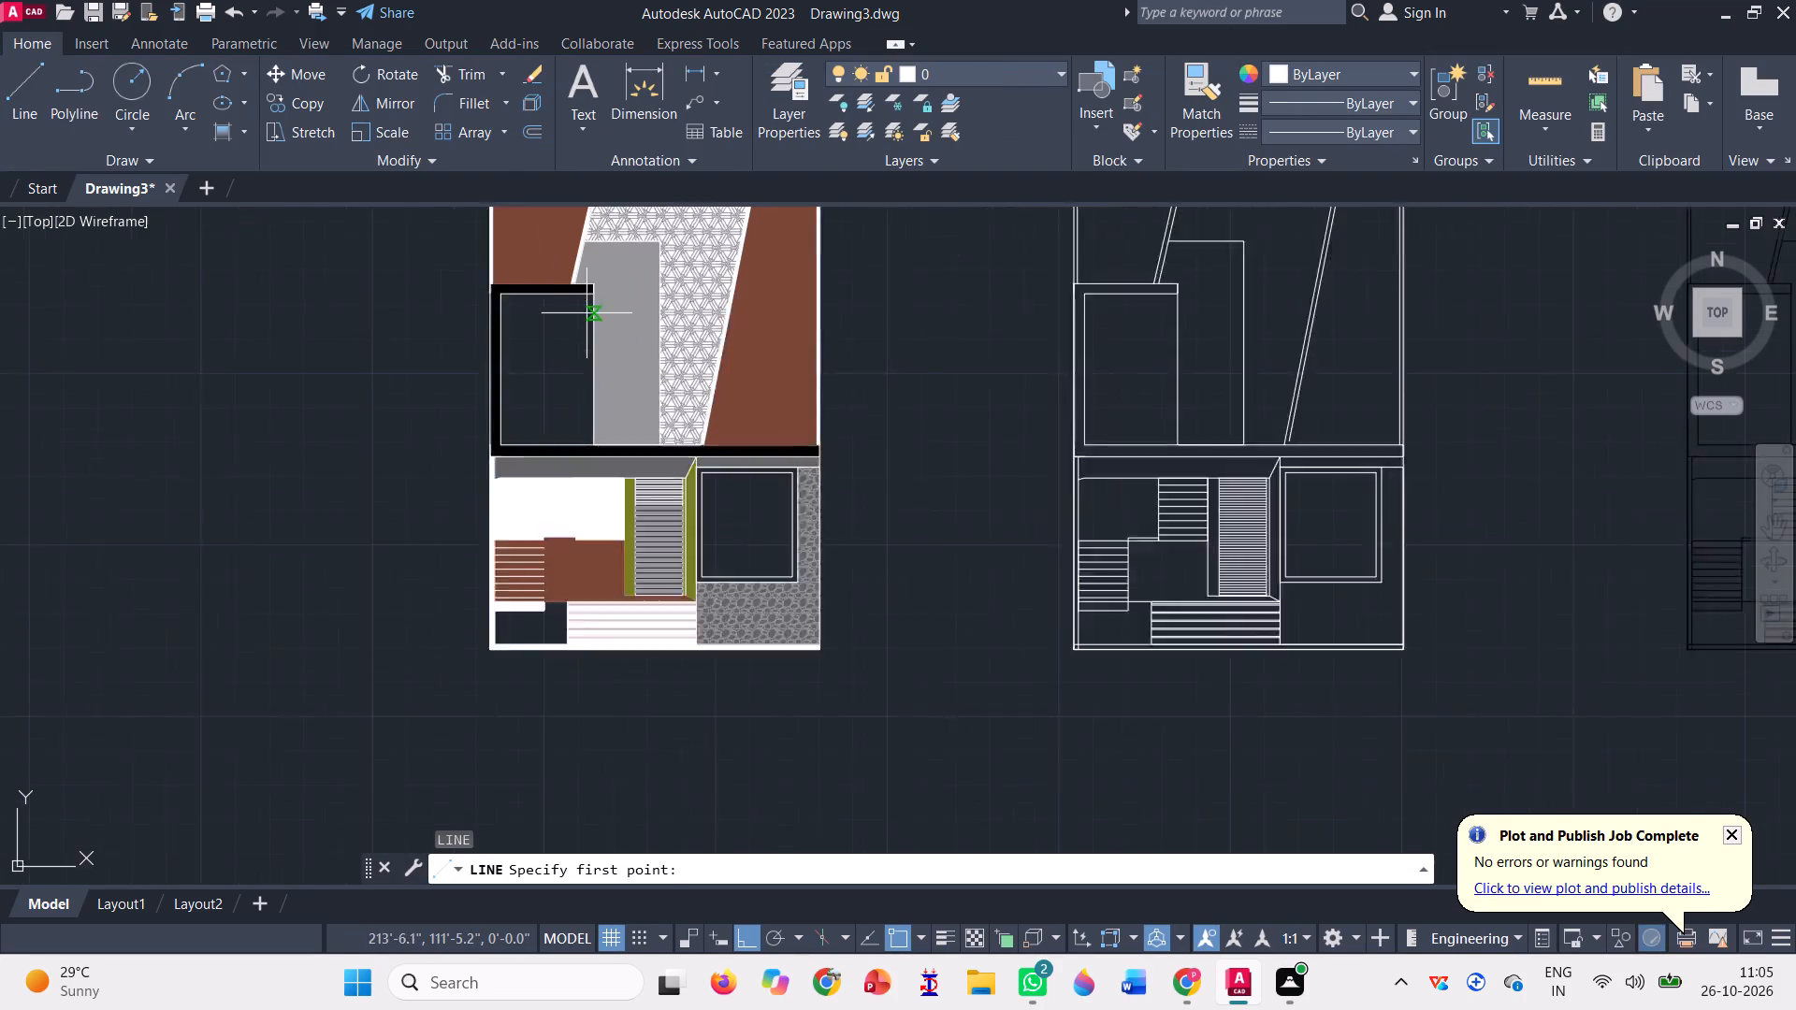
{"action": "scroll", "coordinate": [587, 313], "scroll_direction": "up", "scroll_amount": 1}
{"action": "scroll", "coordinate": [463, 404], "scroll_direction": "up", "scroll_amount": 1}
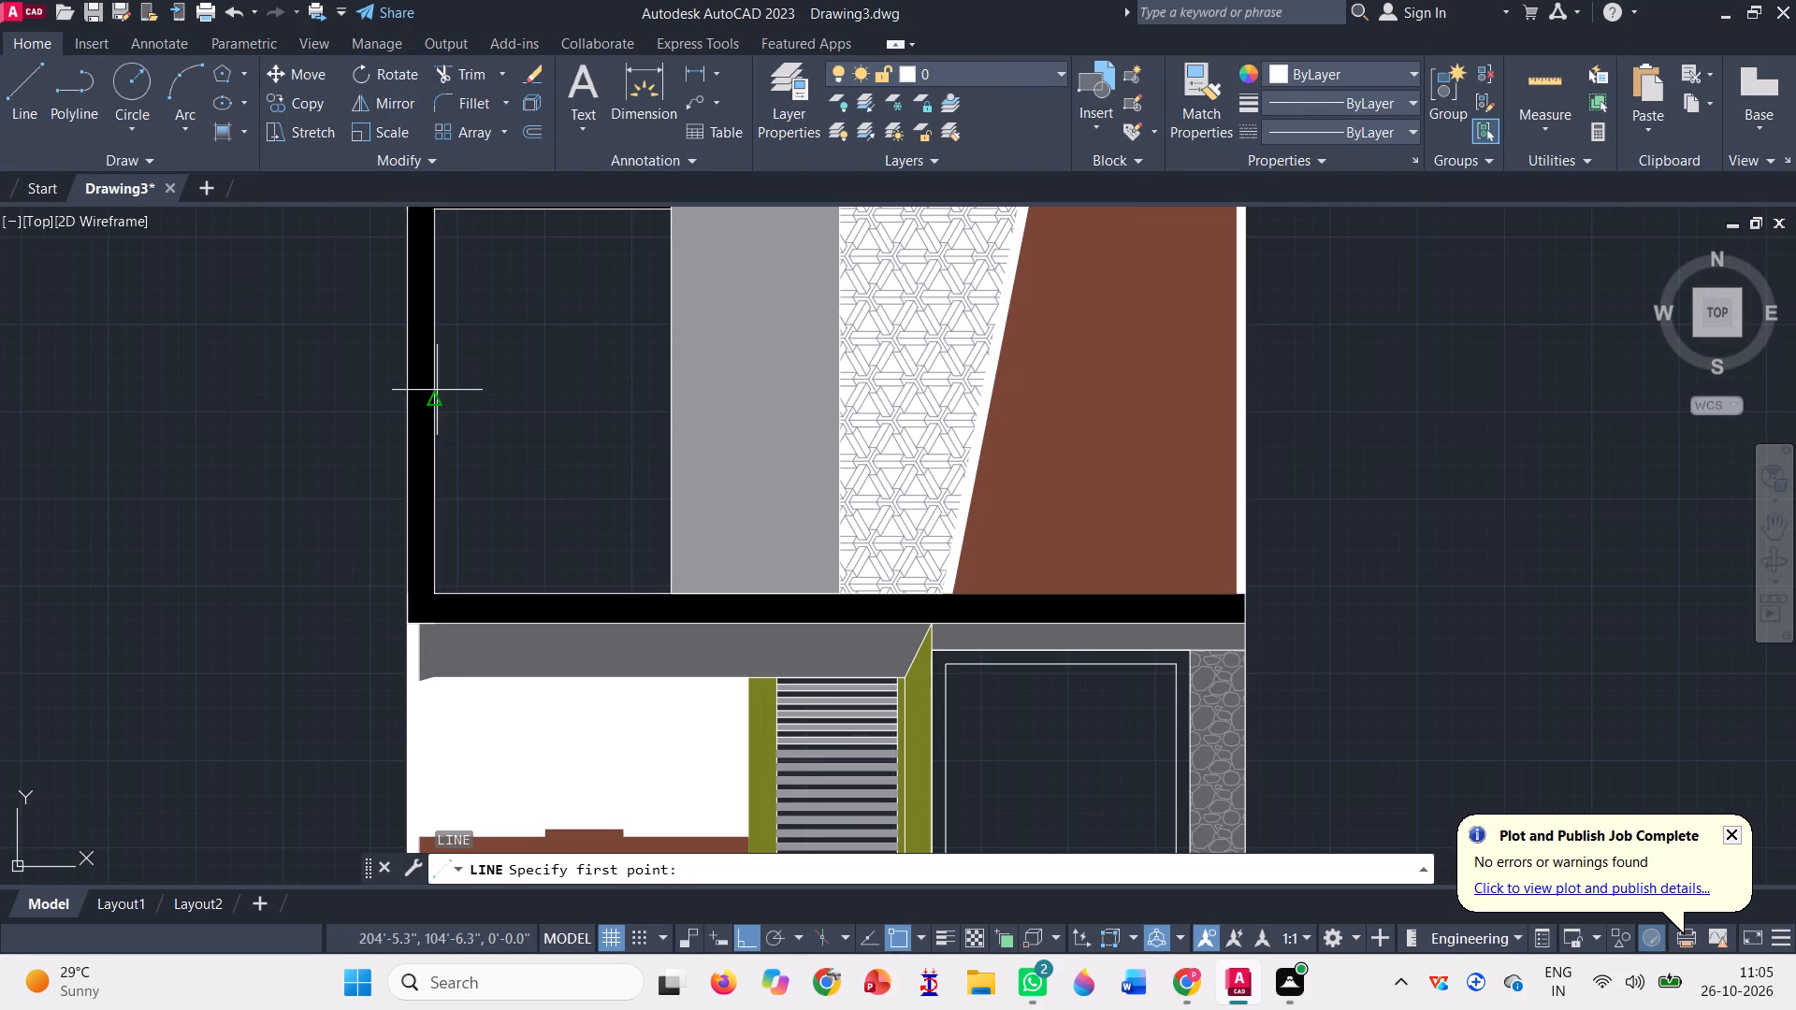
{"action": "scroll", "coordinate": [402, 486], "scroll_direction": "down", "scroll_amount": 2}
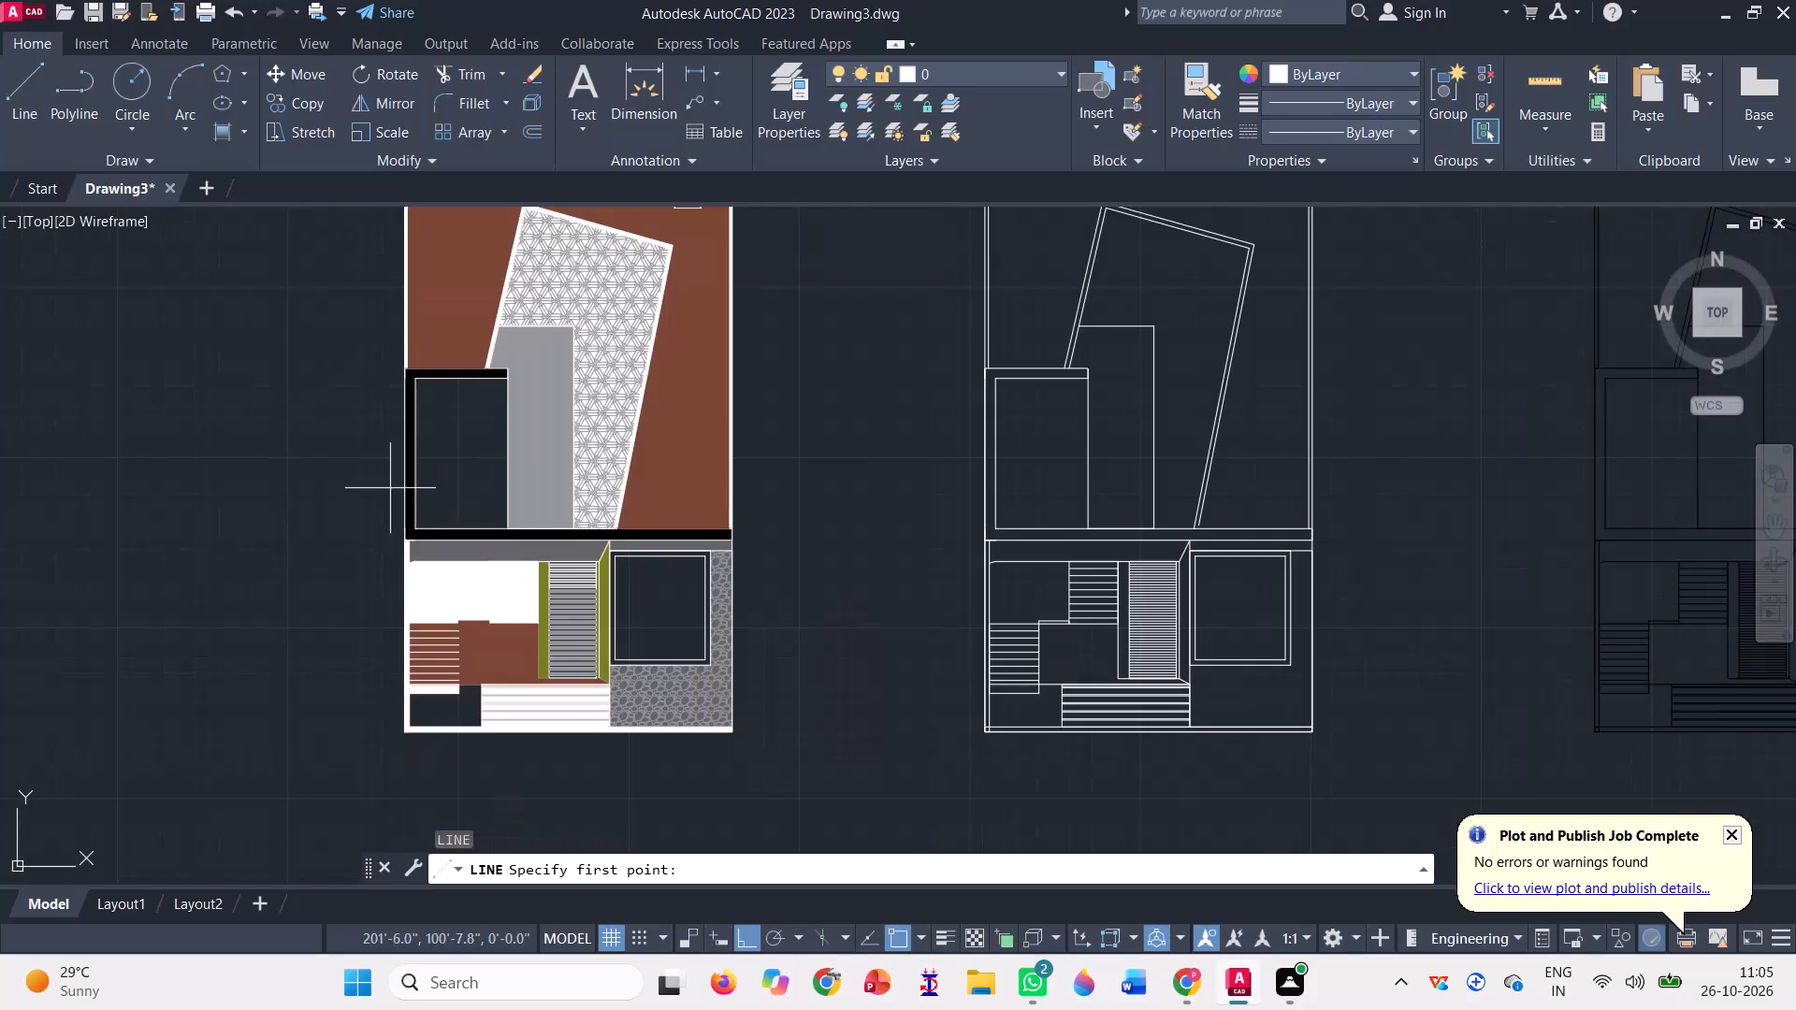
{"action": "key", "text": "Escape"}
Fill the west layout's empty black-walled room and the square room beside the gravel with a Solid hatch in color 209,236,250.
{"action": "left_click", "coordinate": [217, 125]}
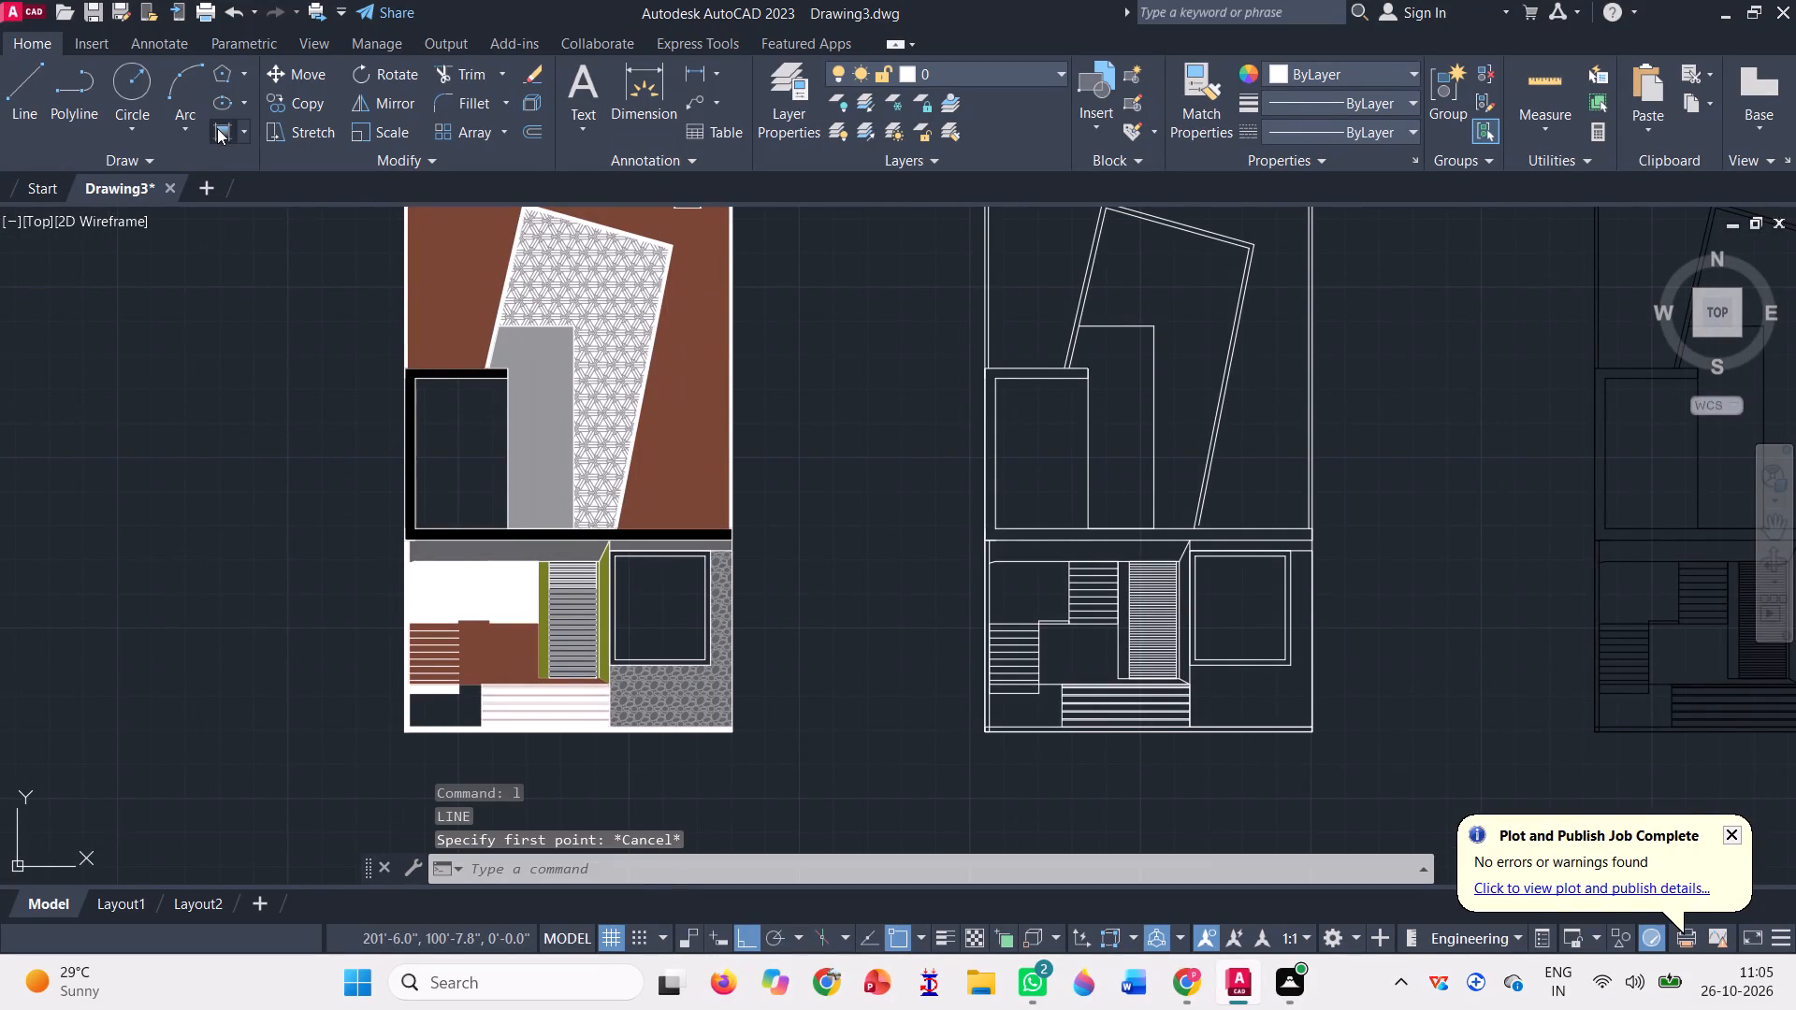
{"action": "scroll", "coordinate": [435, 78], "scroll_direction": "up", "scroll_amount": 4}
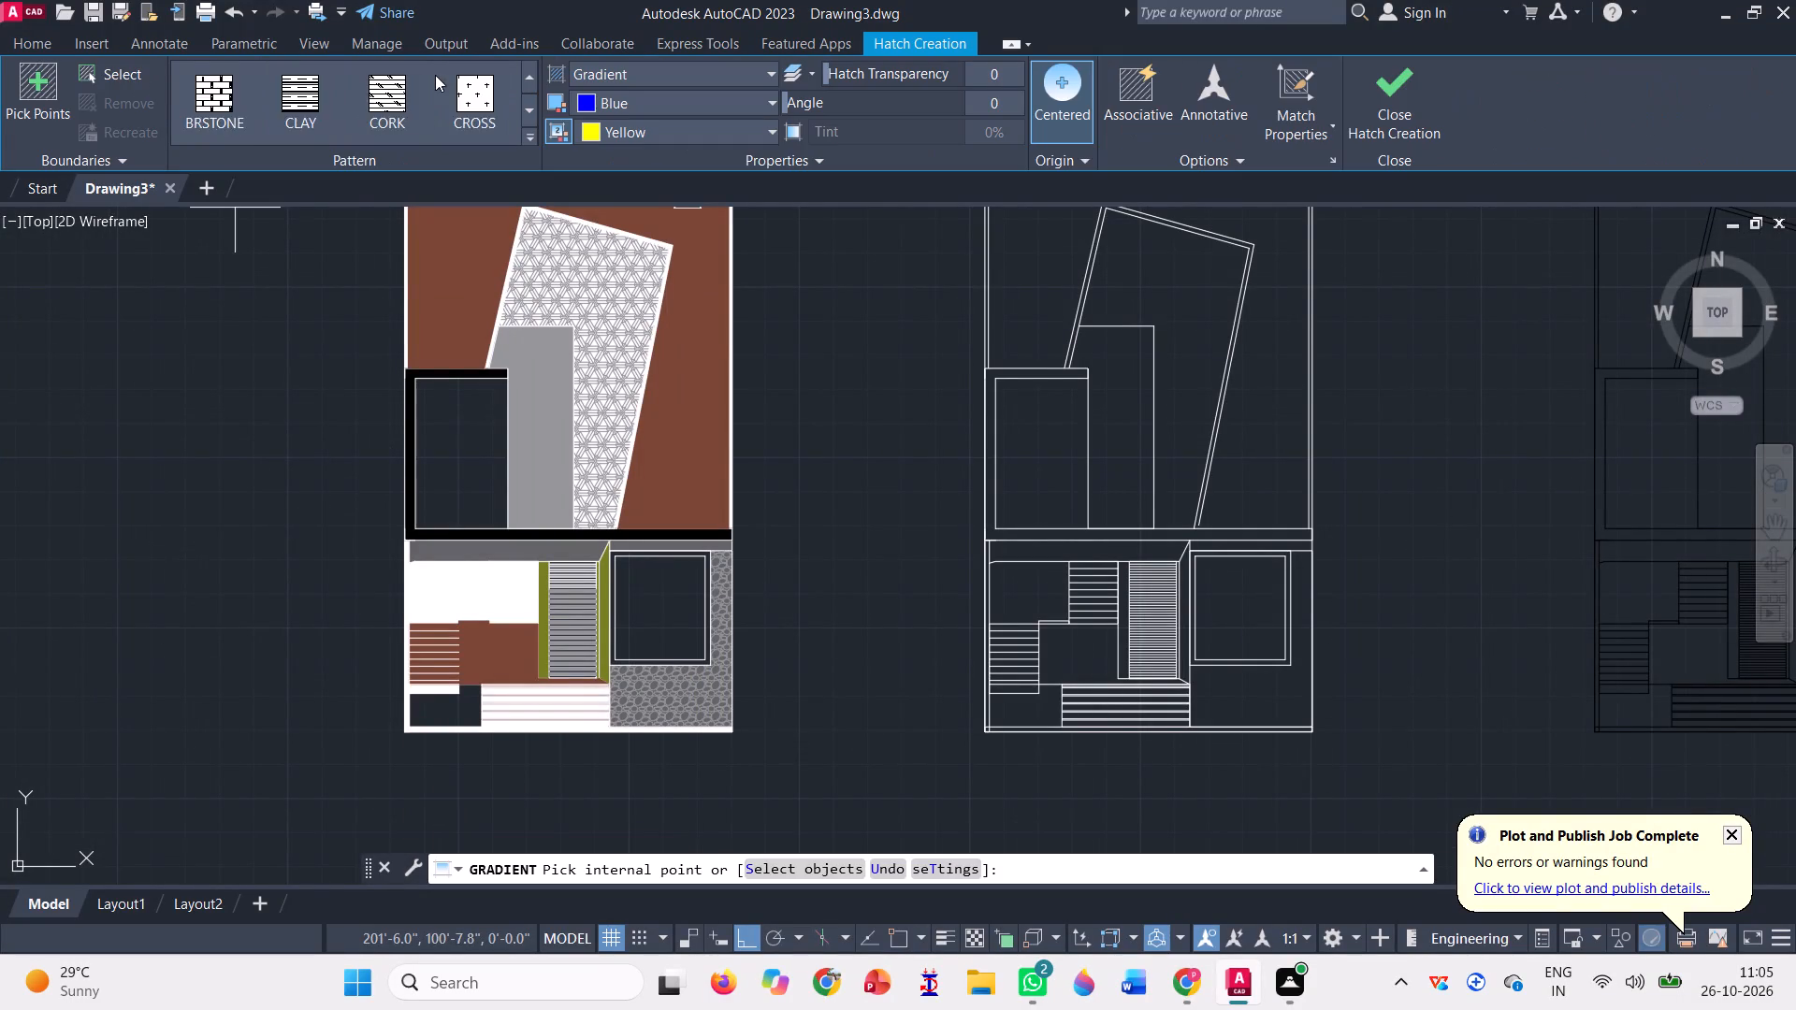
{"action": "scroll", "coordinate": [435, 75], "scroll_direction": "up", "scroll_amount": 11}
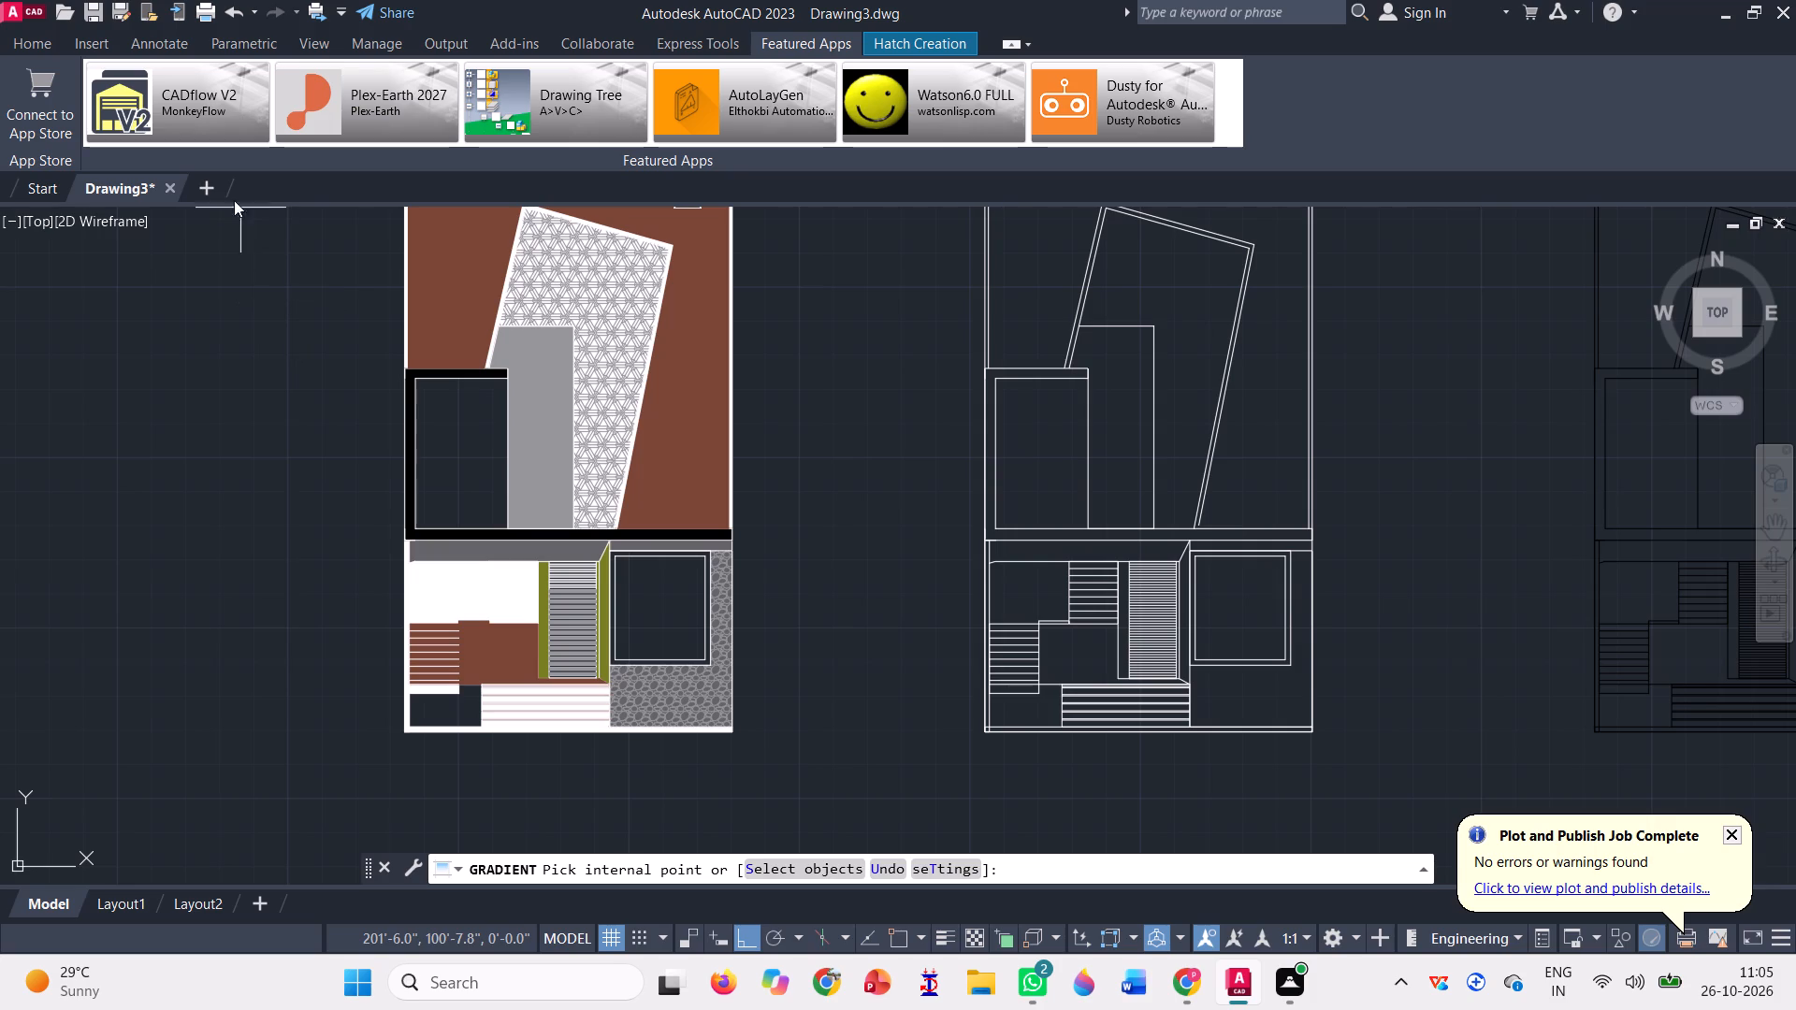
{"action": "left_click", "coordinate": [289, 292]}
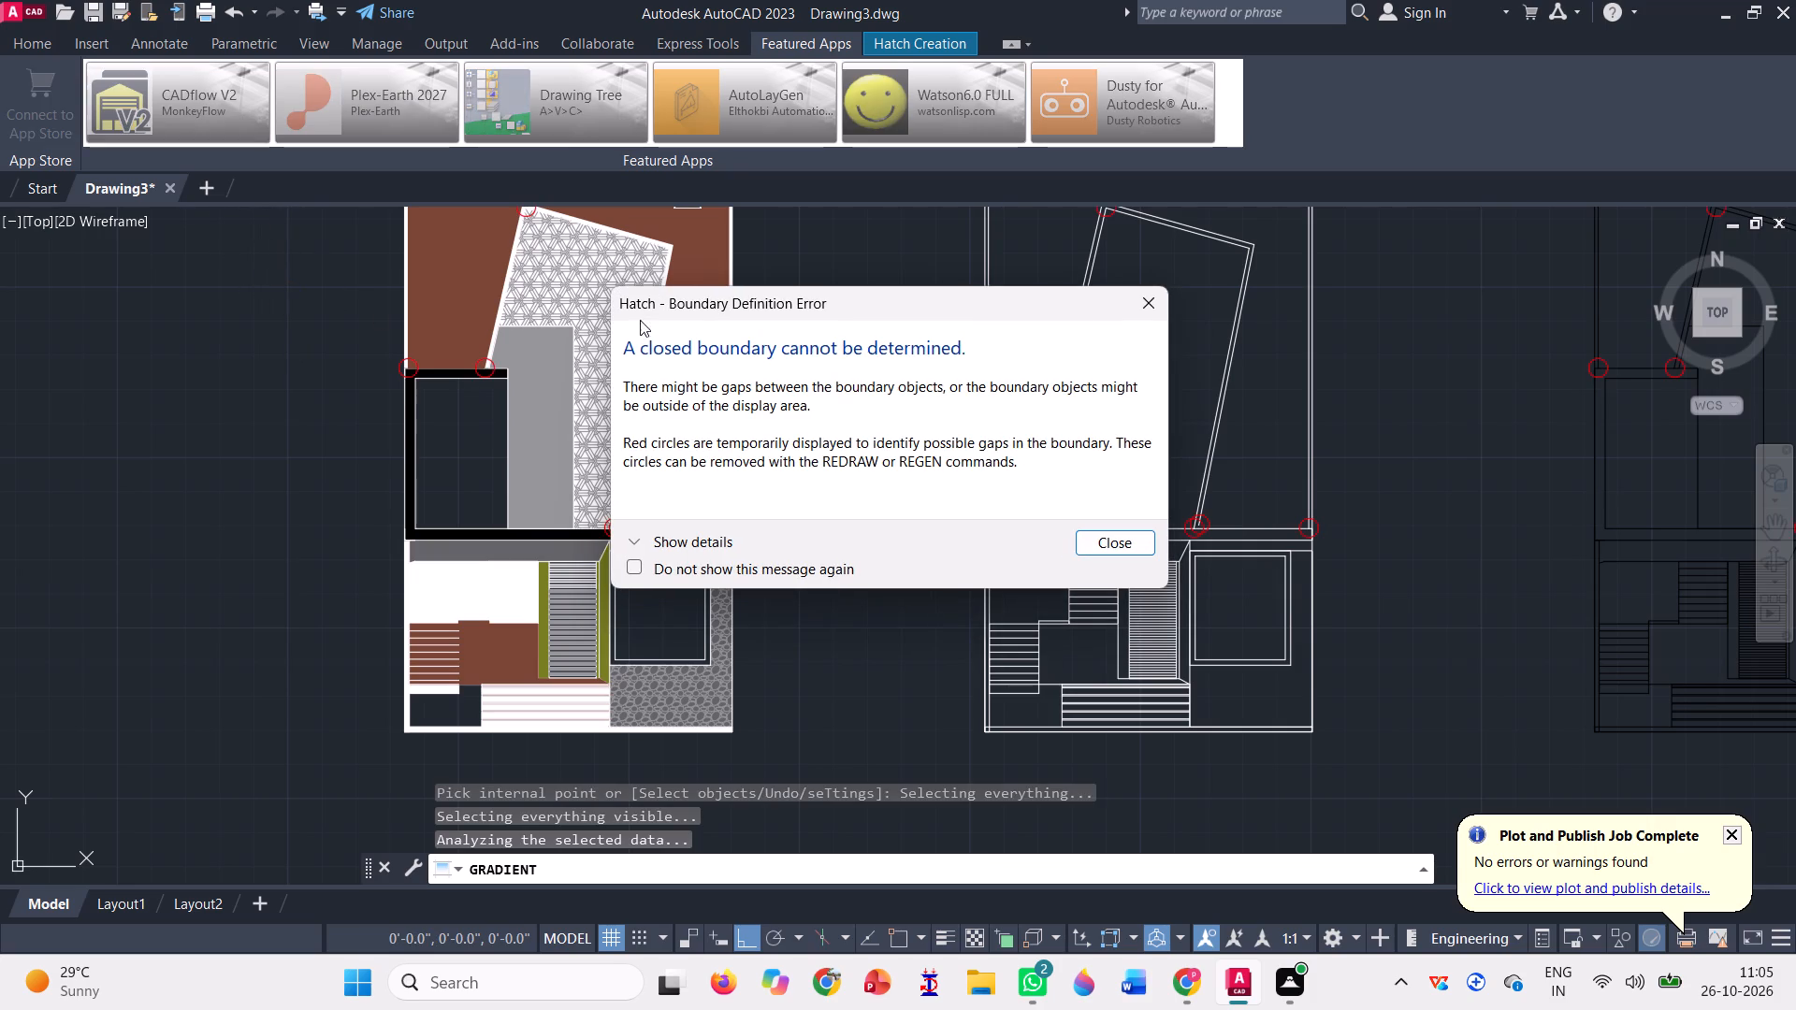
{"action": "left_click", "coordinate": [1148, 294]}
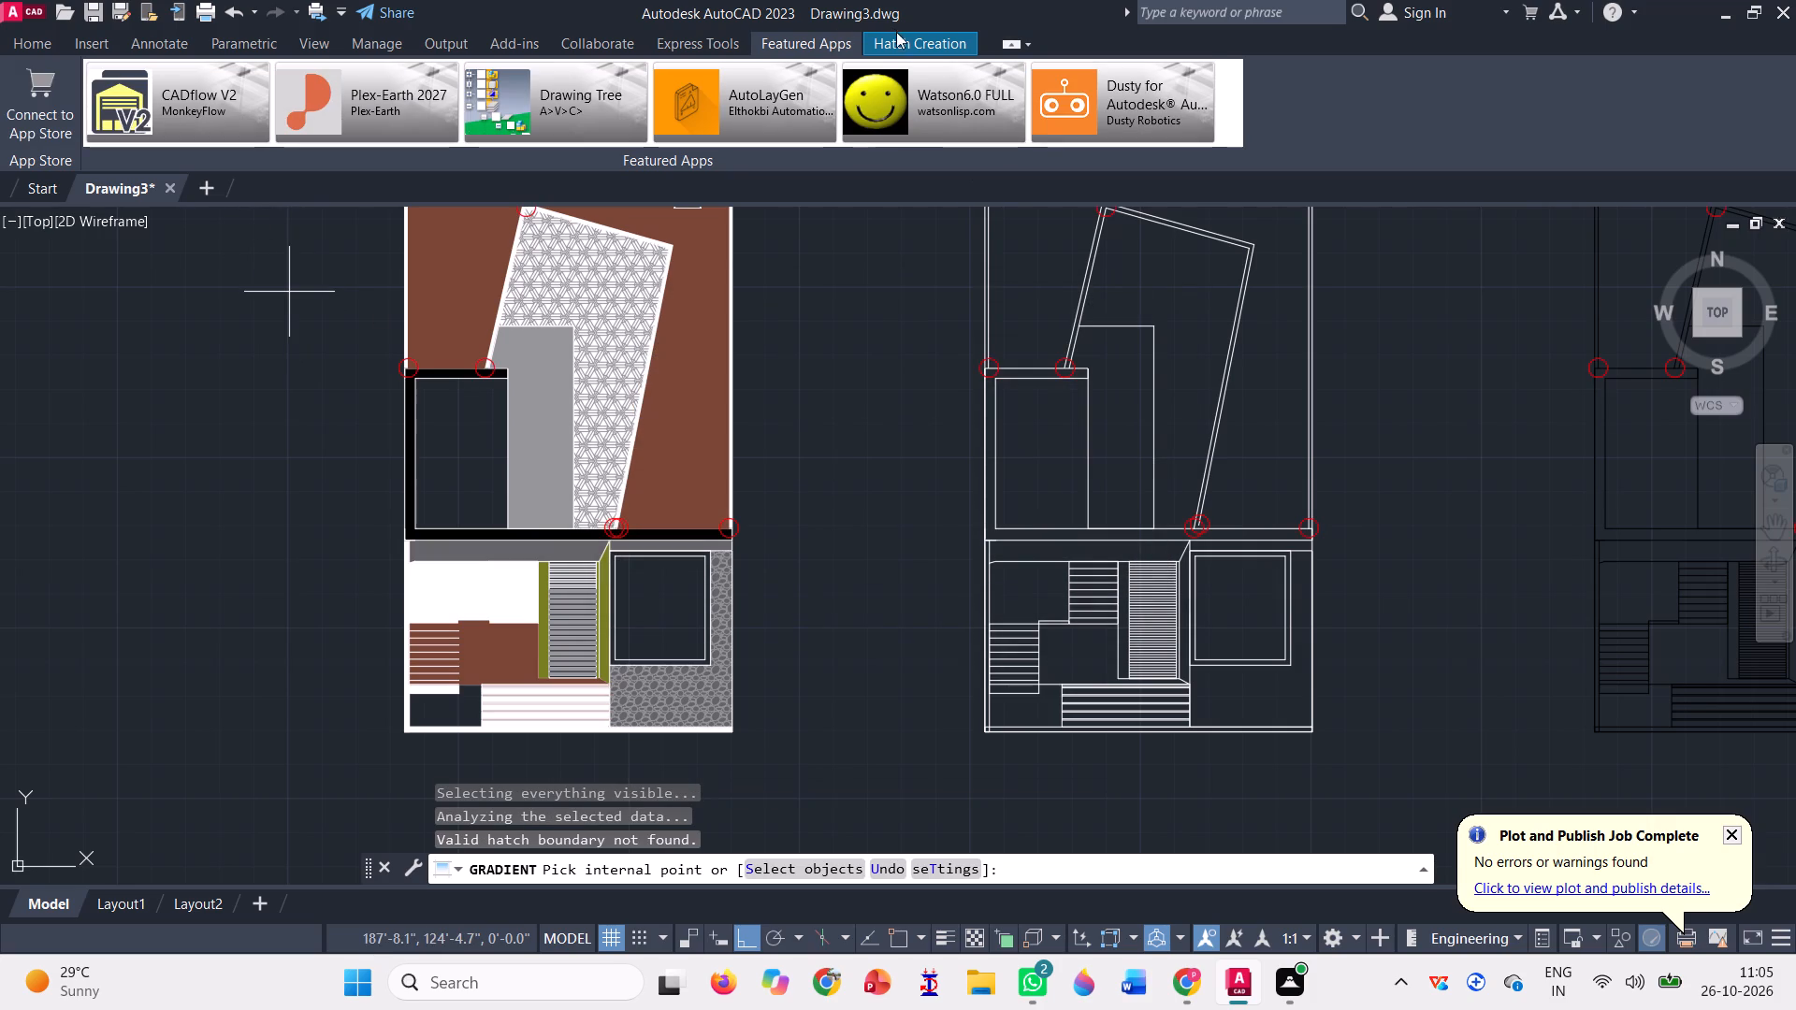
{"action": "left_click", "coordinate": [903, 43]}
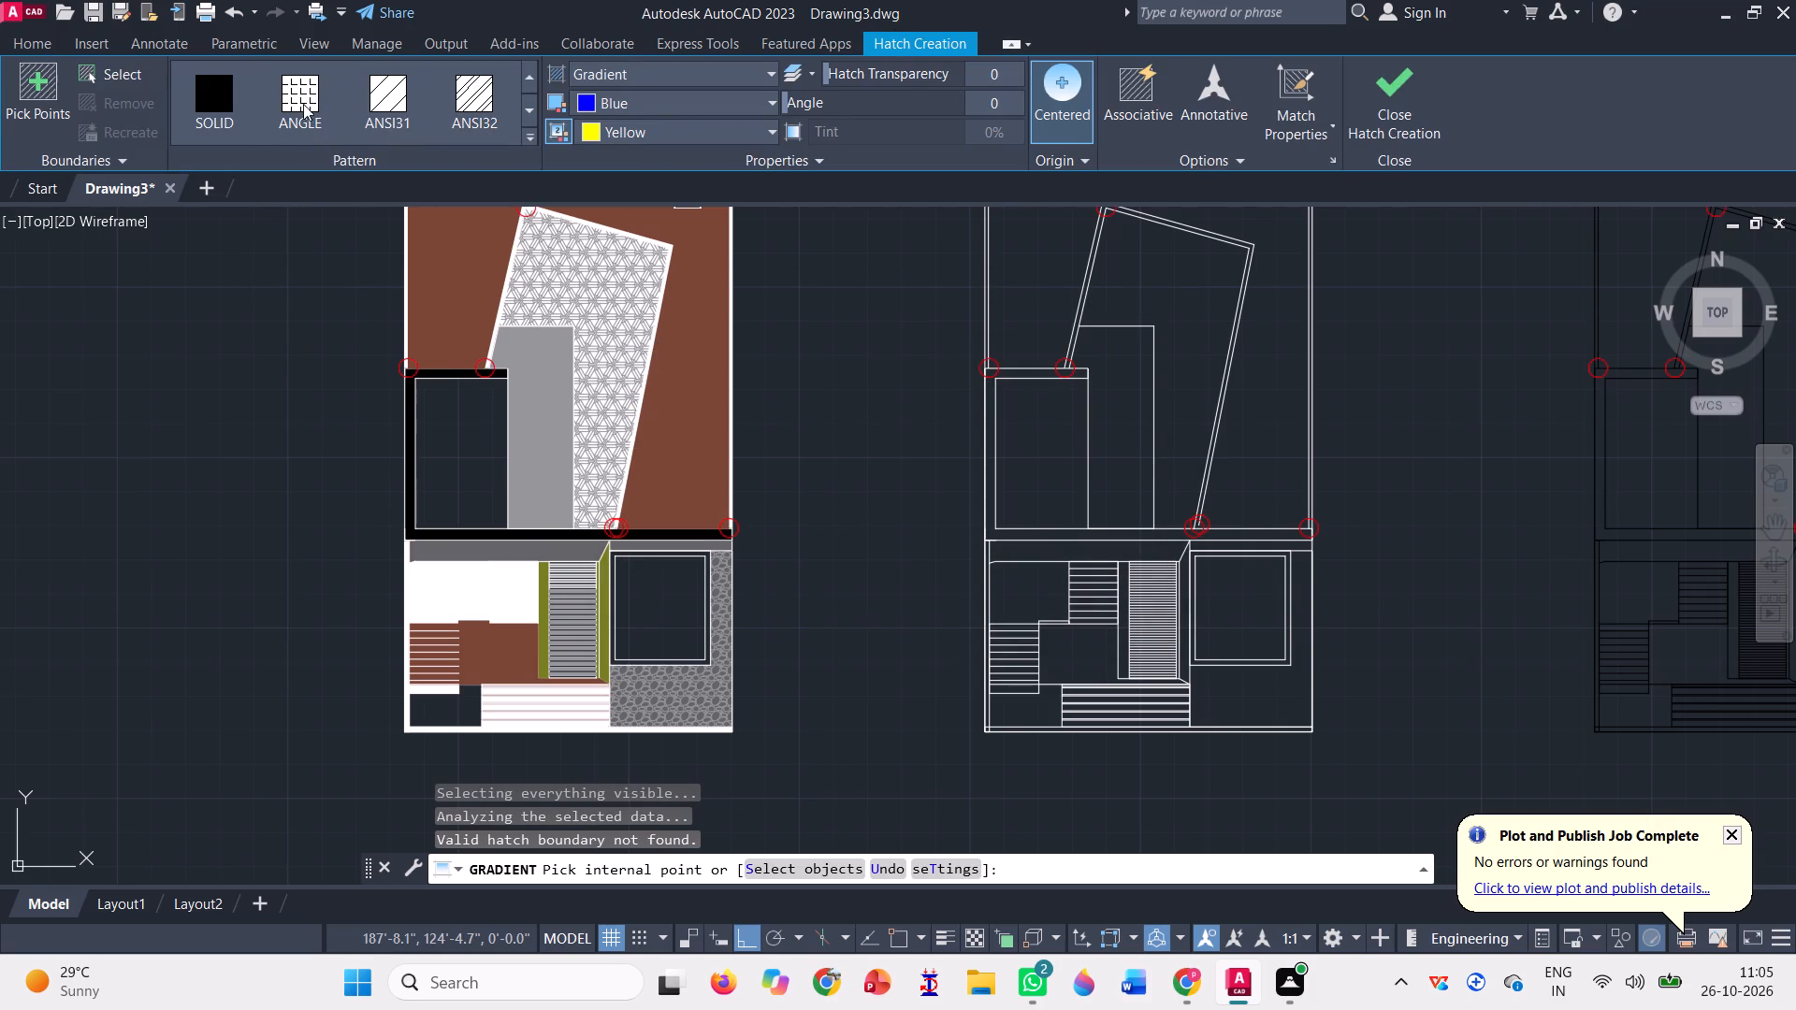
{"action": "left_click", "coordinate": [219, 95]}
{"action": "left_click", "coordinate": [645, 108]}
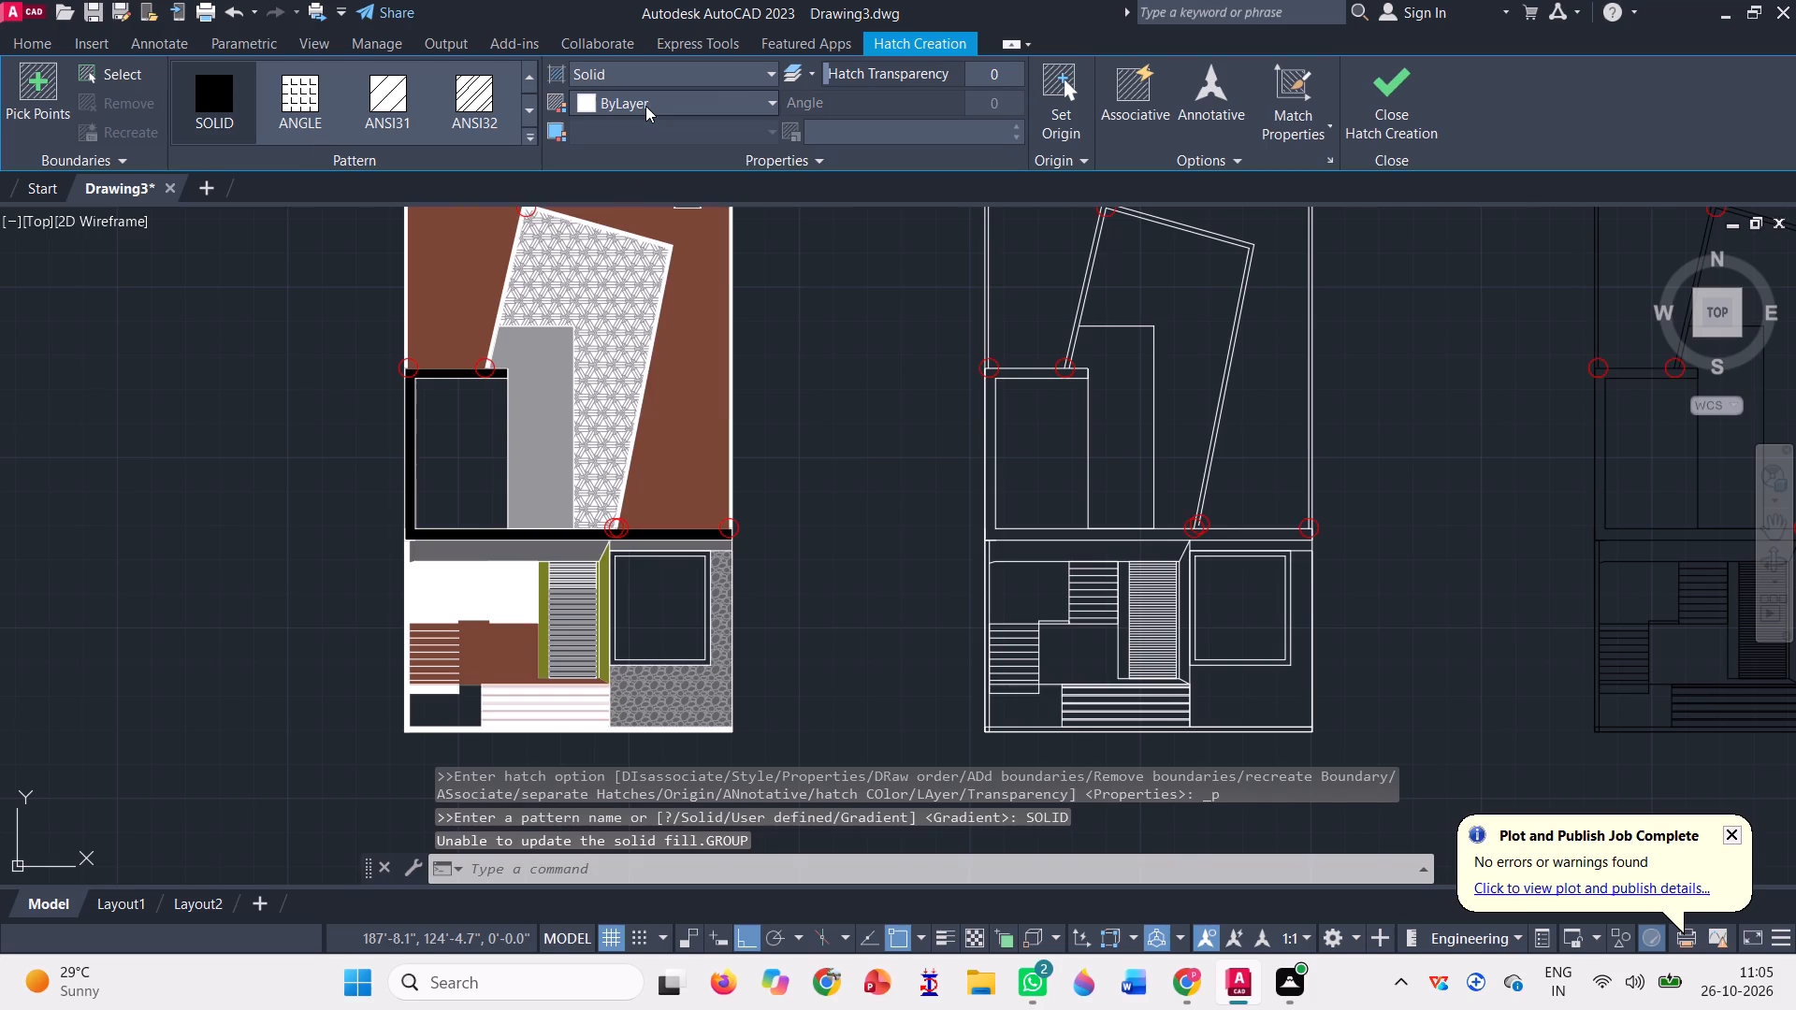
{"action": "left_click", "coordinate": [637, 381]}
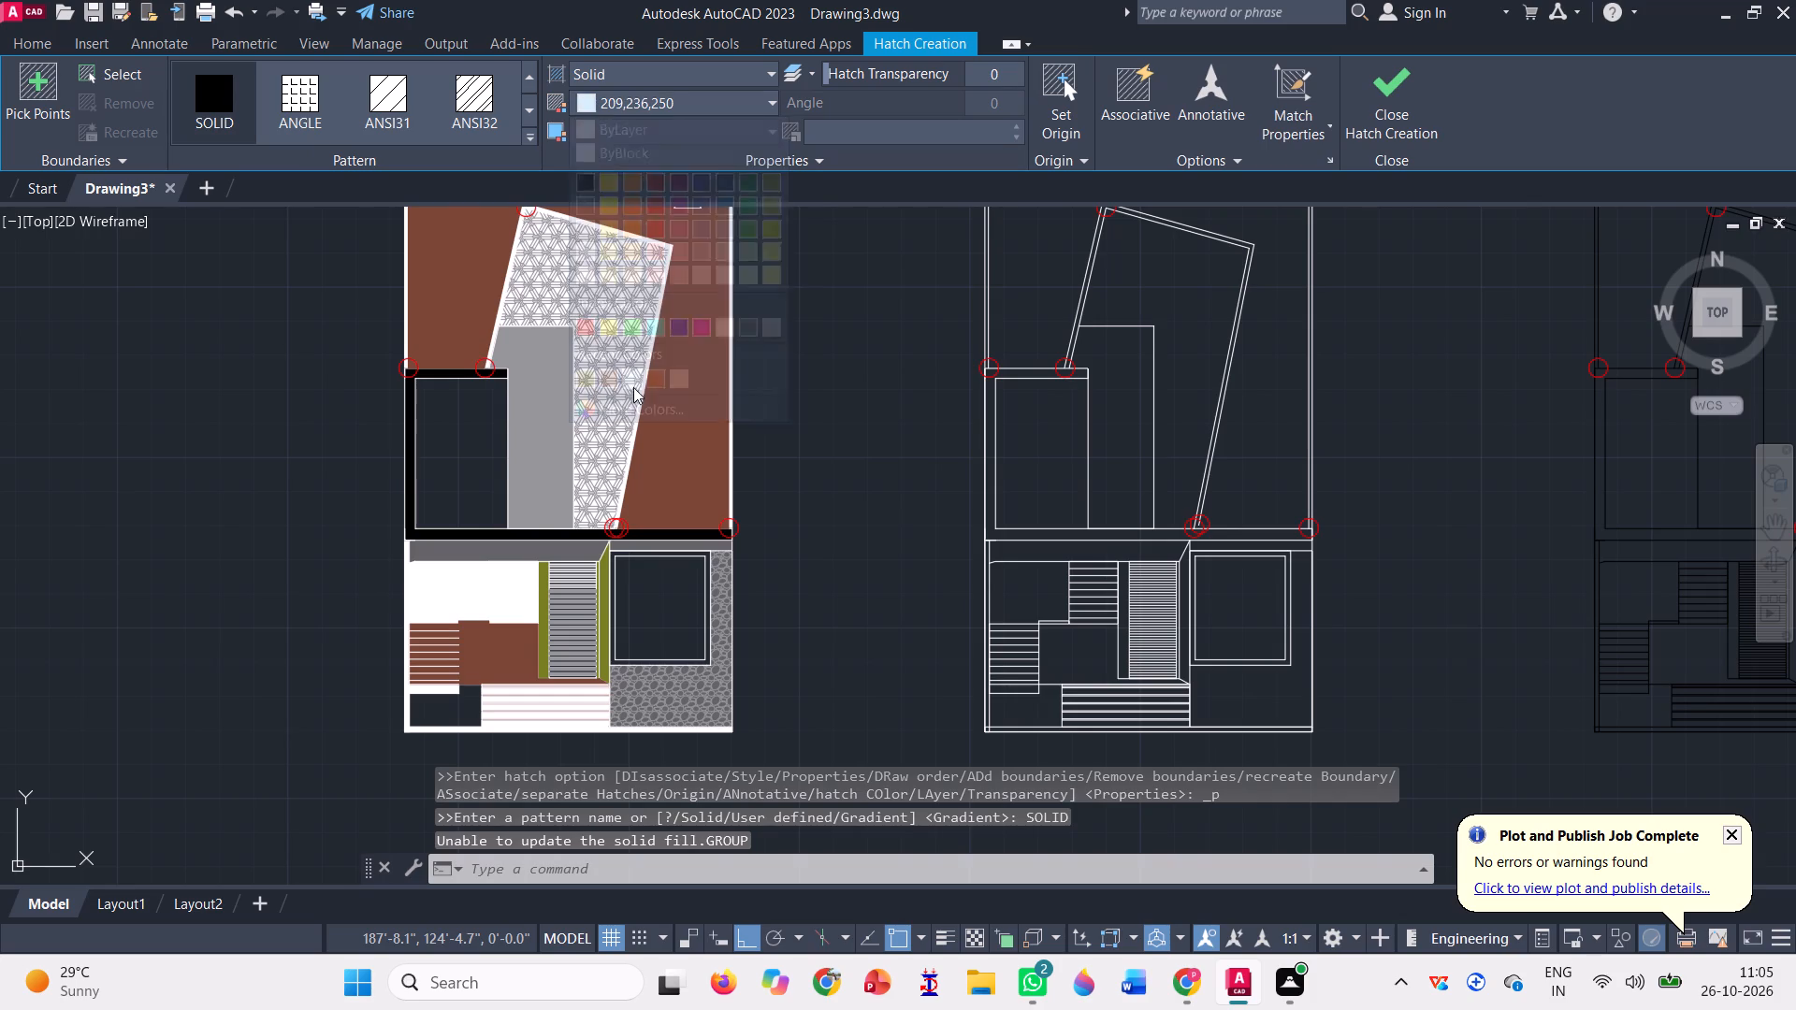
{"action": "left_click", "coordinate": [450, 429]}
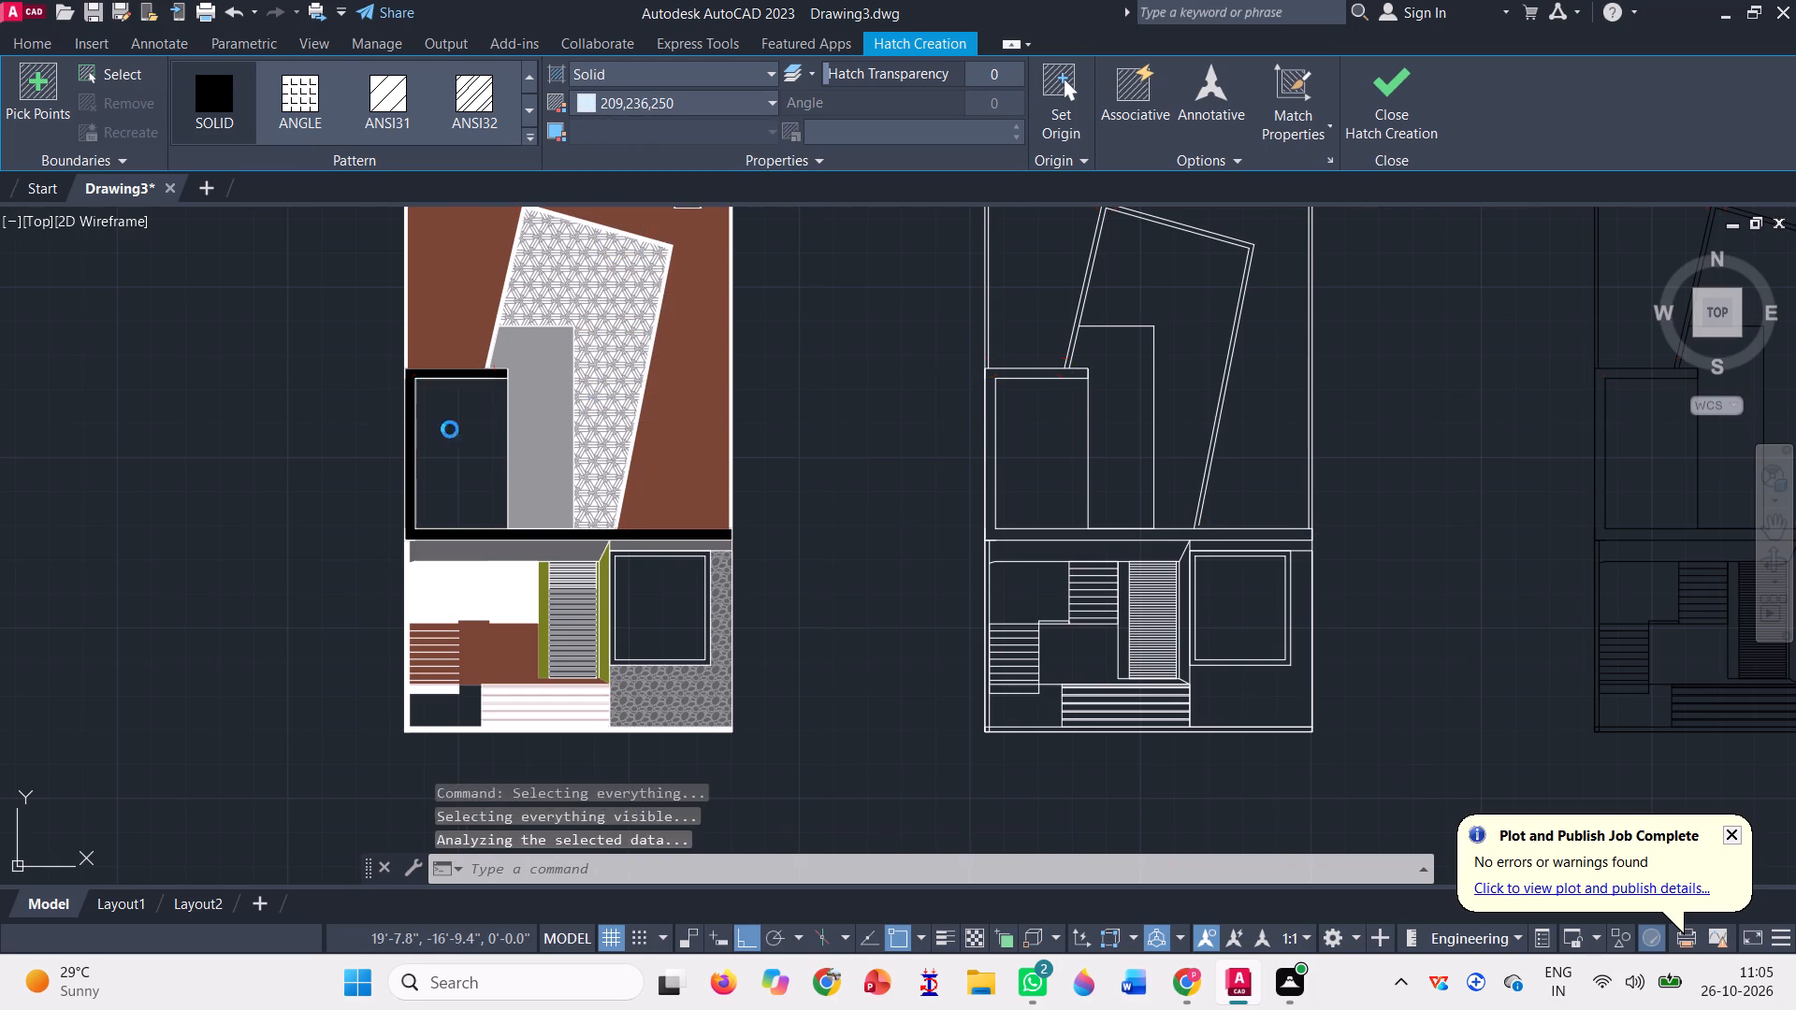
{"action": "scroll", "coordinate": [466, 433], "scroll_direction": "down", "scroll_amount": 1}
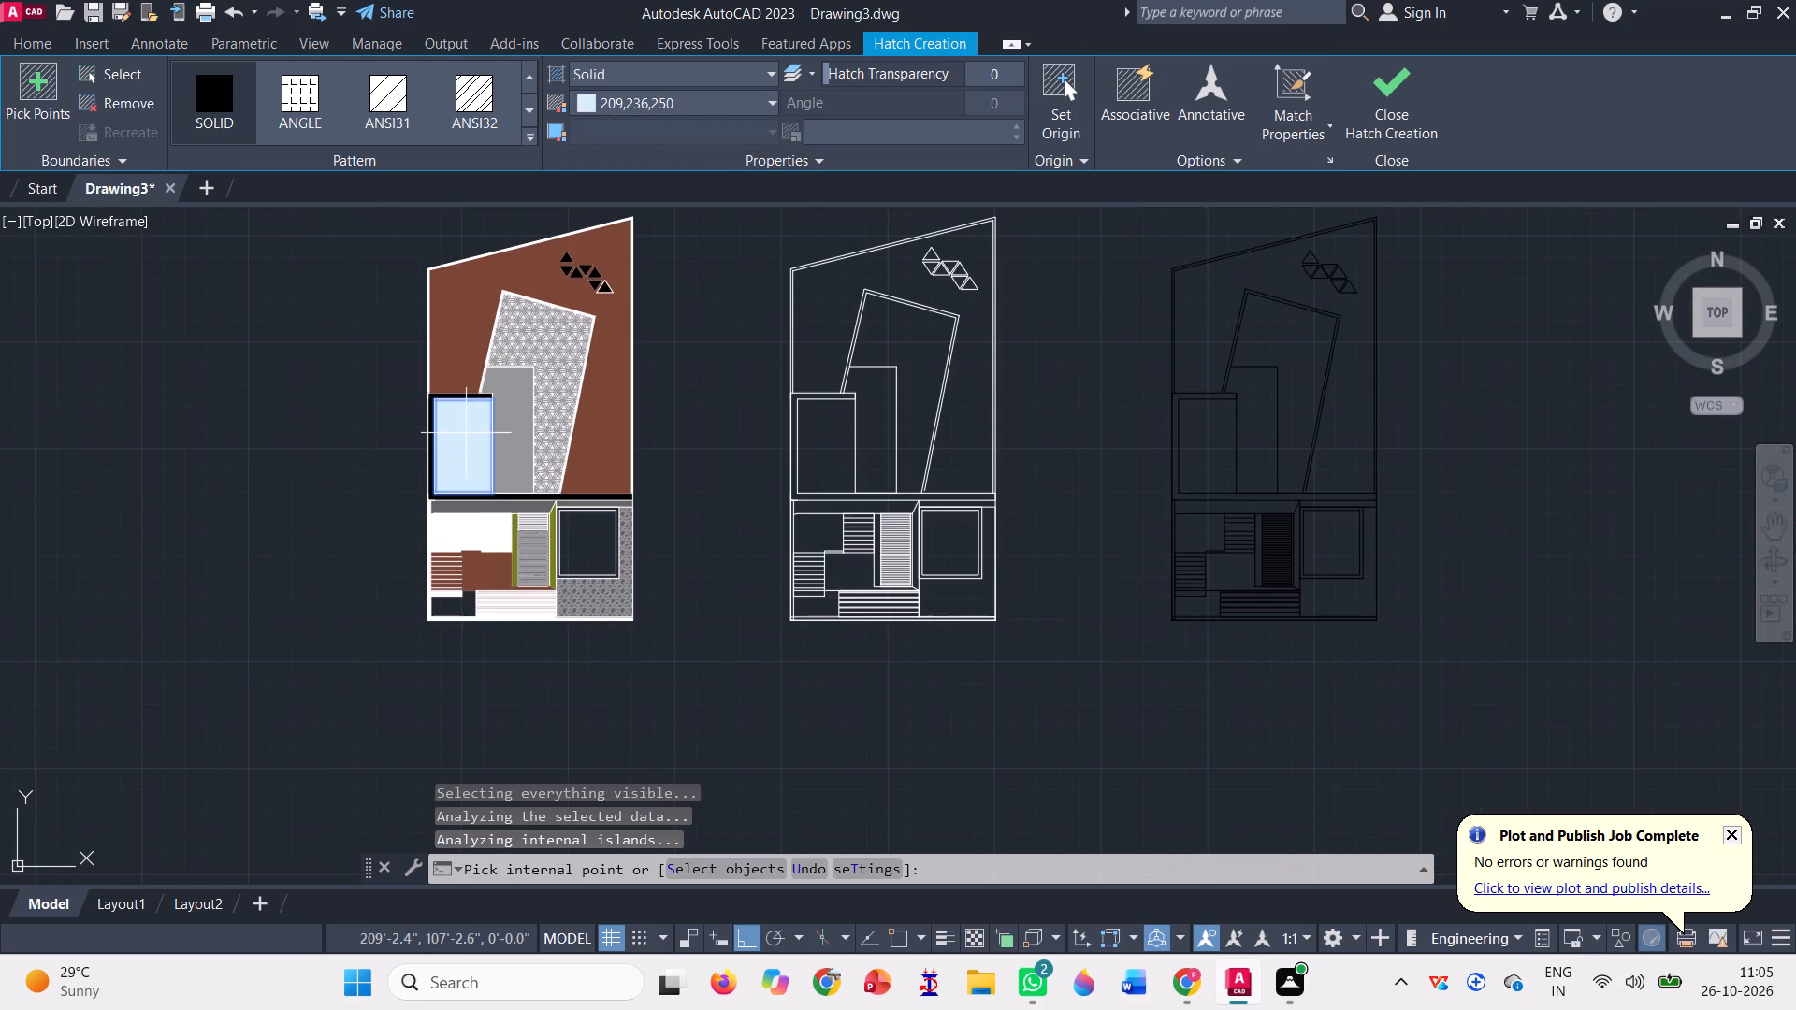
{"action": "scroll", "coordinate": [572, 554], "scroll_direction": "up", "scroll_amount": 2}
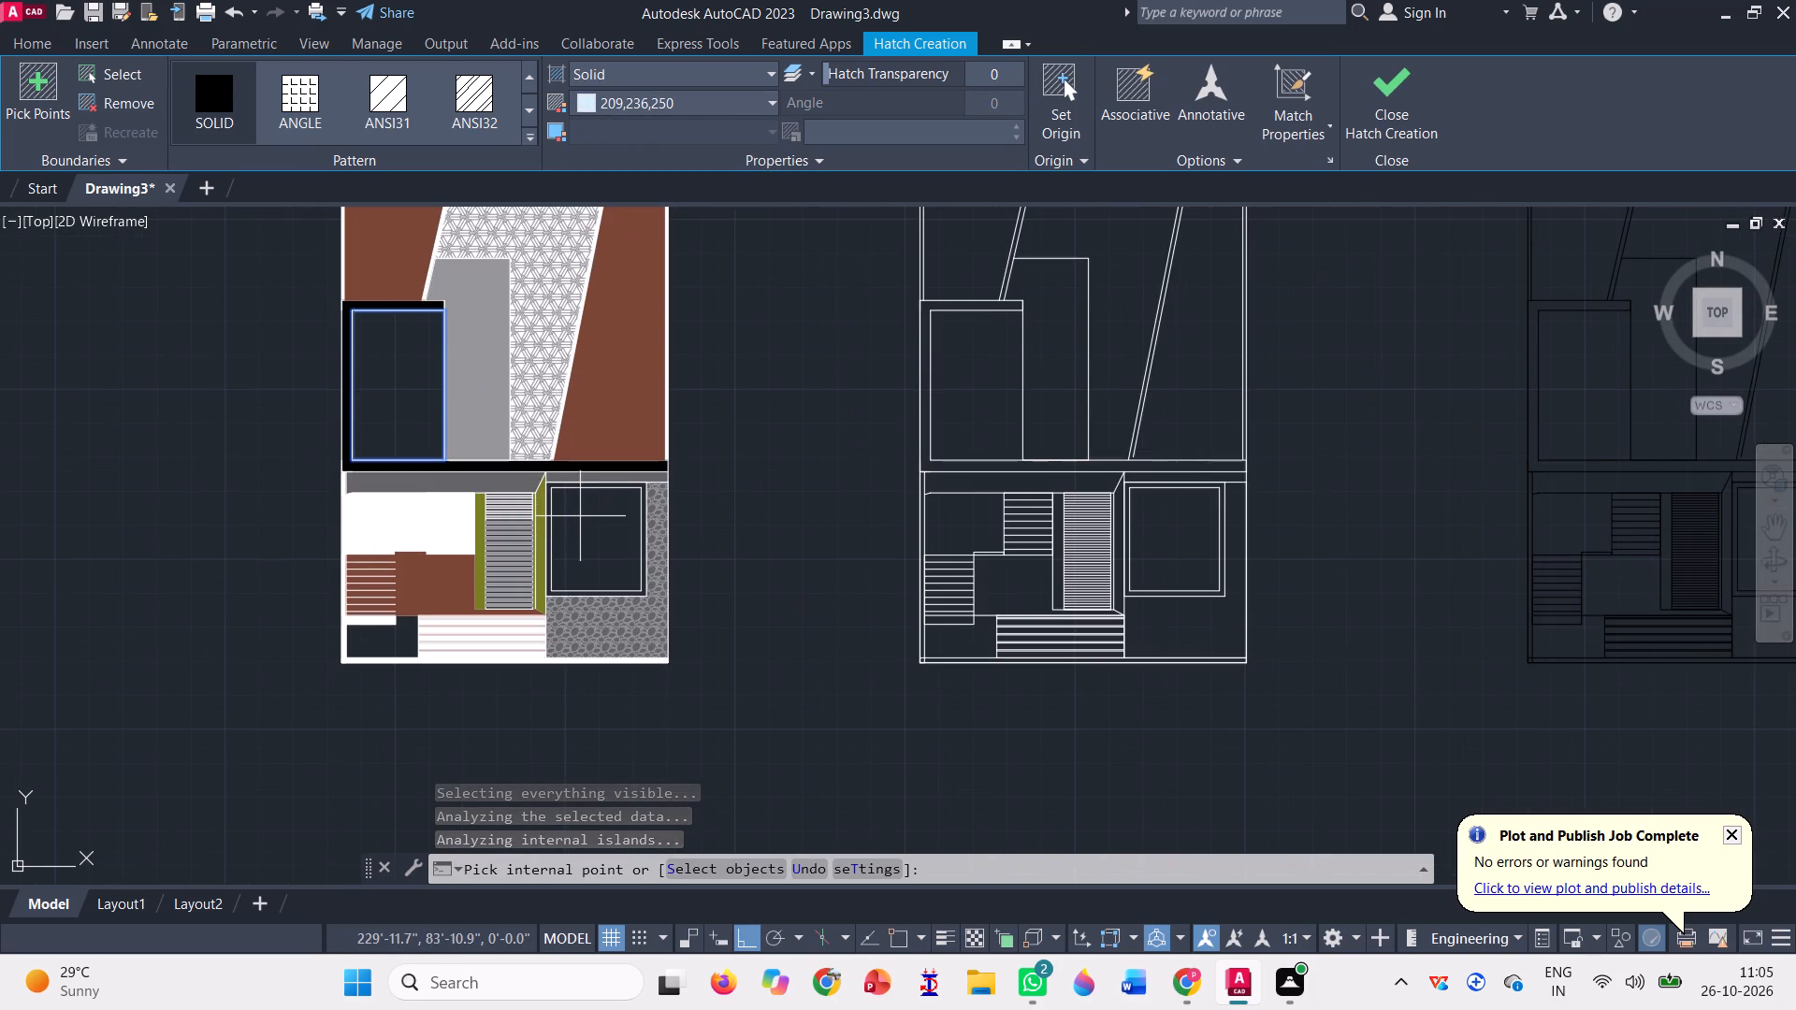
{"action": "left_click", "coordinate": [583, 514]}
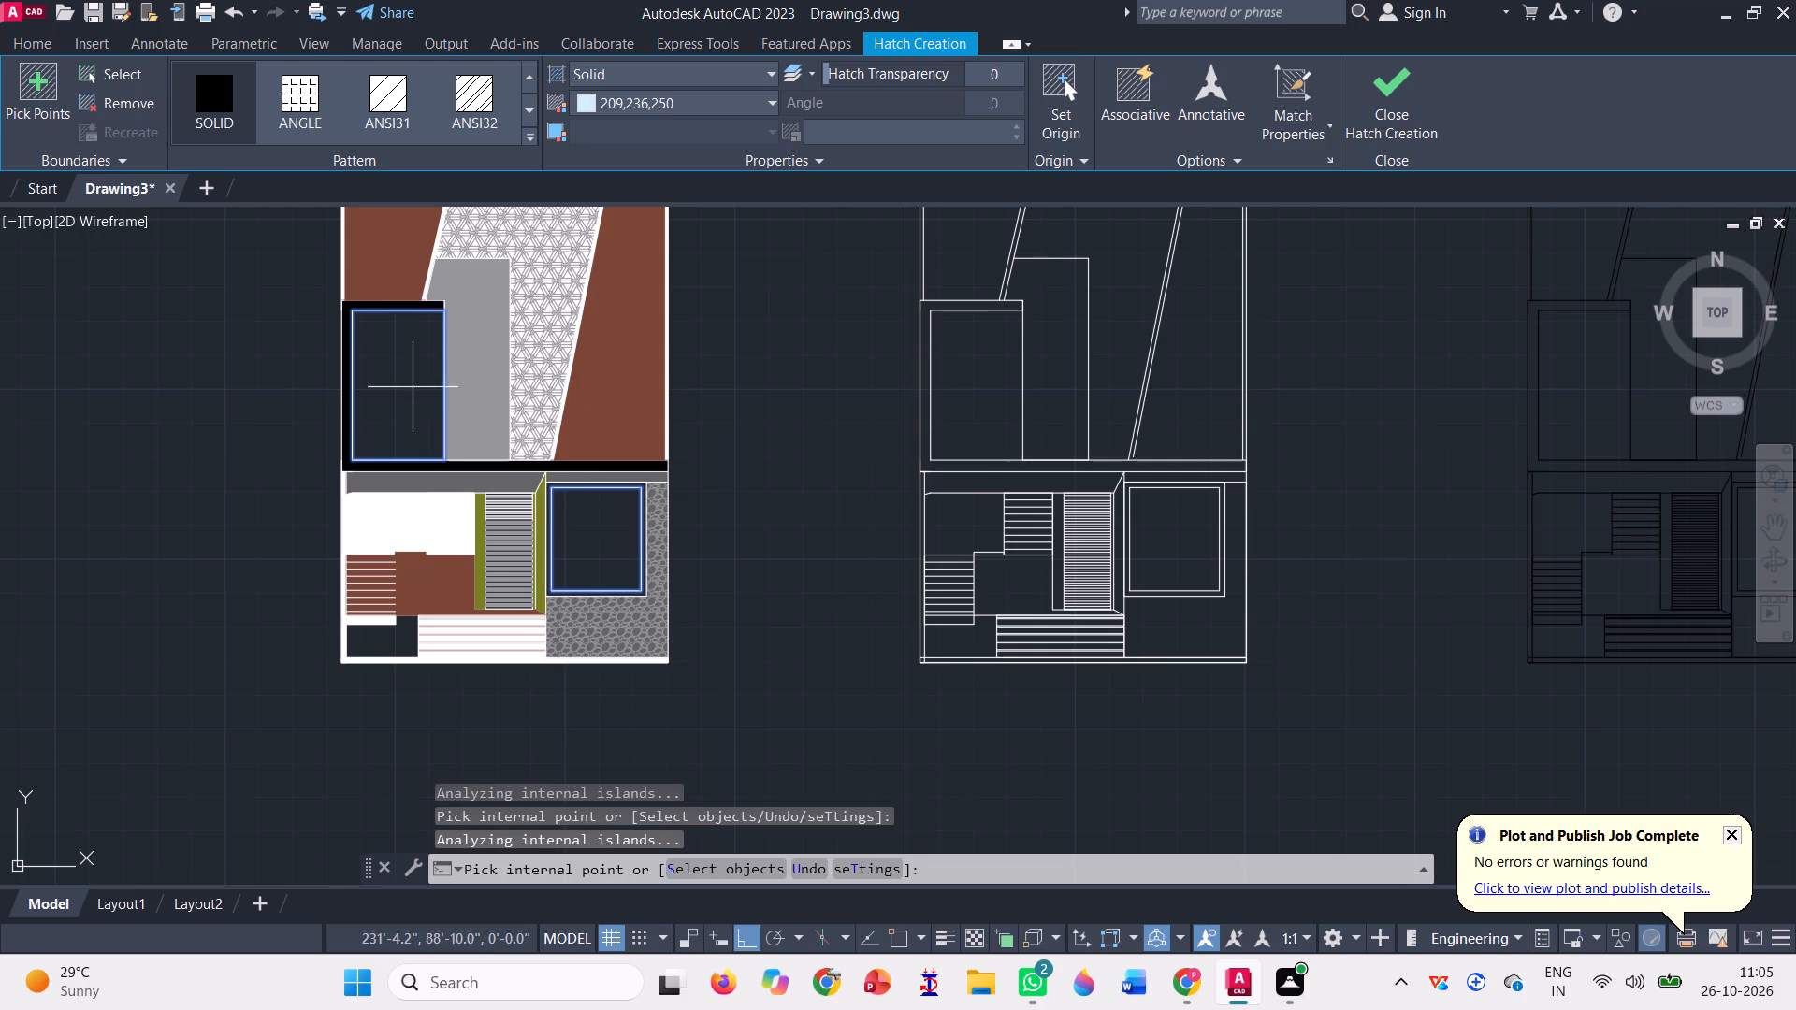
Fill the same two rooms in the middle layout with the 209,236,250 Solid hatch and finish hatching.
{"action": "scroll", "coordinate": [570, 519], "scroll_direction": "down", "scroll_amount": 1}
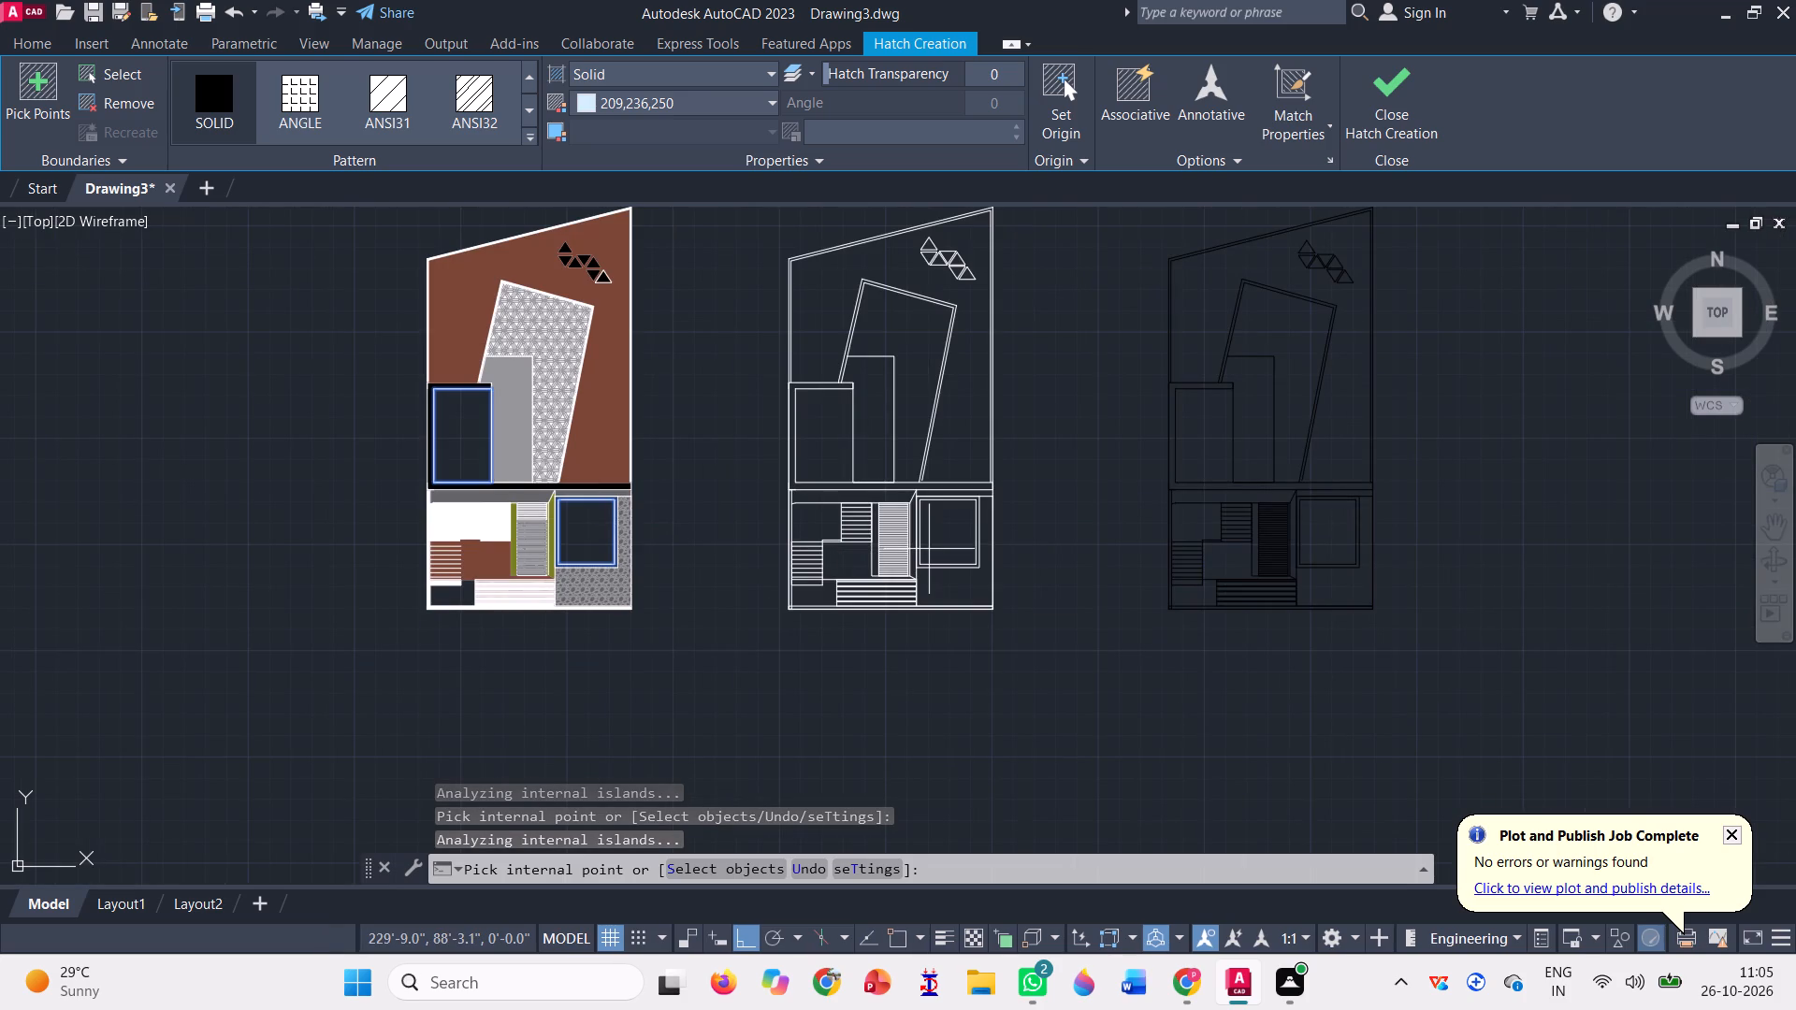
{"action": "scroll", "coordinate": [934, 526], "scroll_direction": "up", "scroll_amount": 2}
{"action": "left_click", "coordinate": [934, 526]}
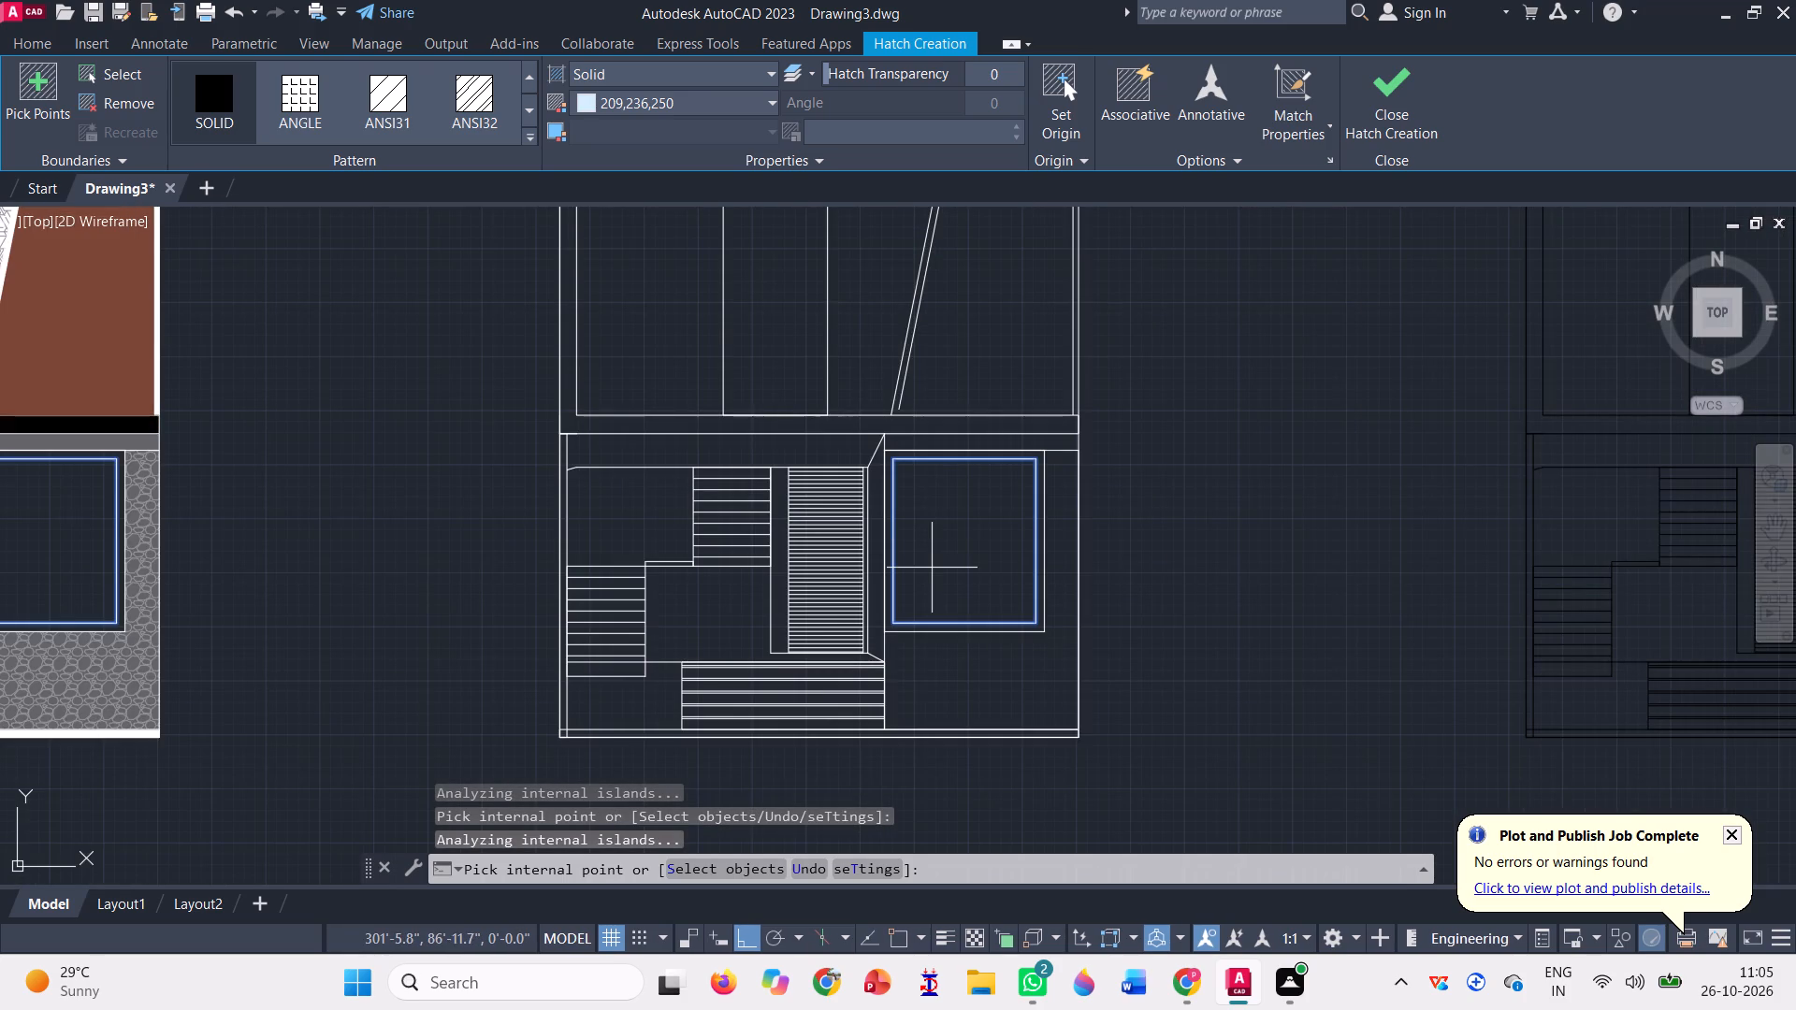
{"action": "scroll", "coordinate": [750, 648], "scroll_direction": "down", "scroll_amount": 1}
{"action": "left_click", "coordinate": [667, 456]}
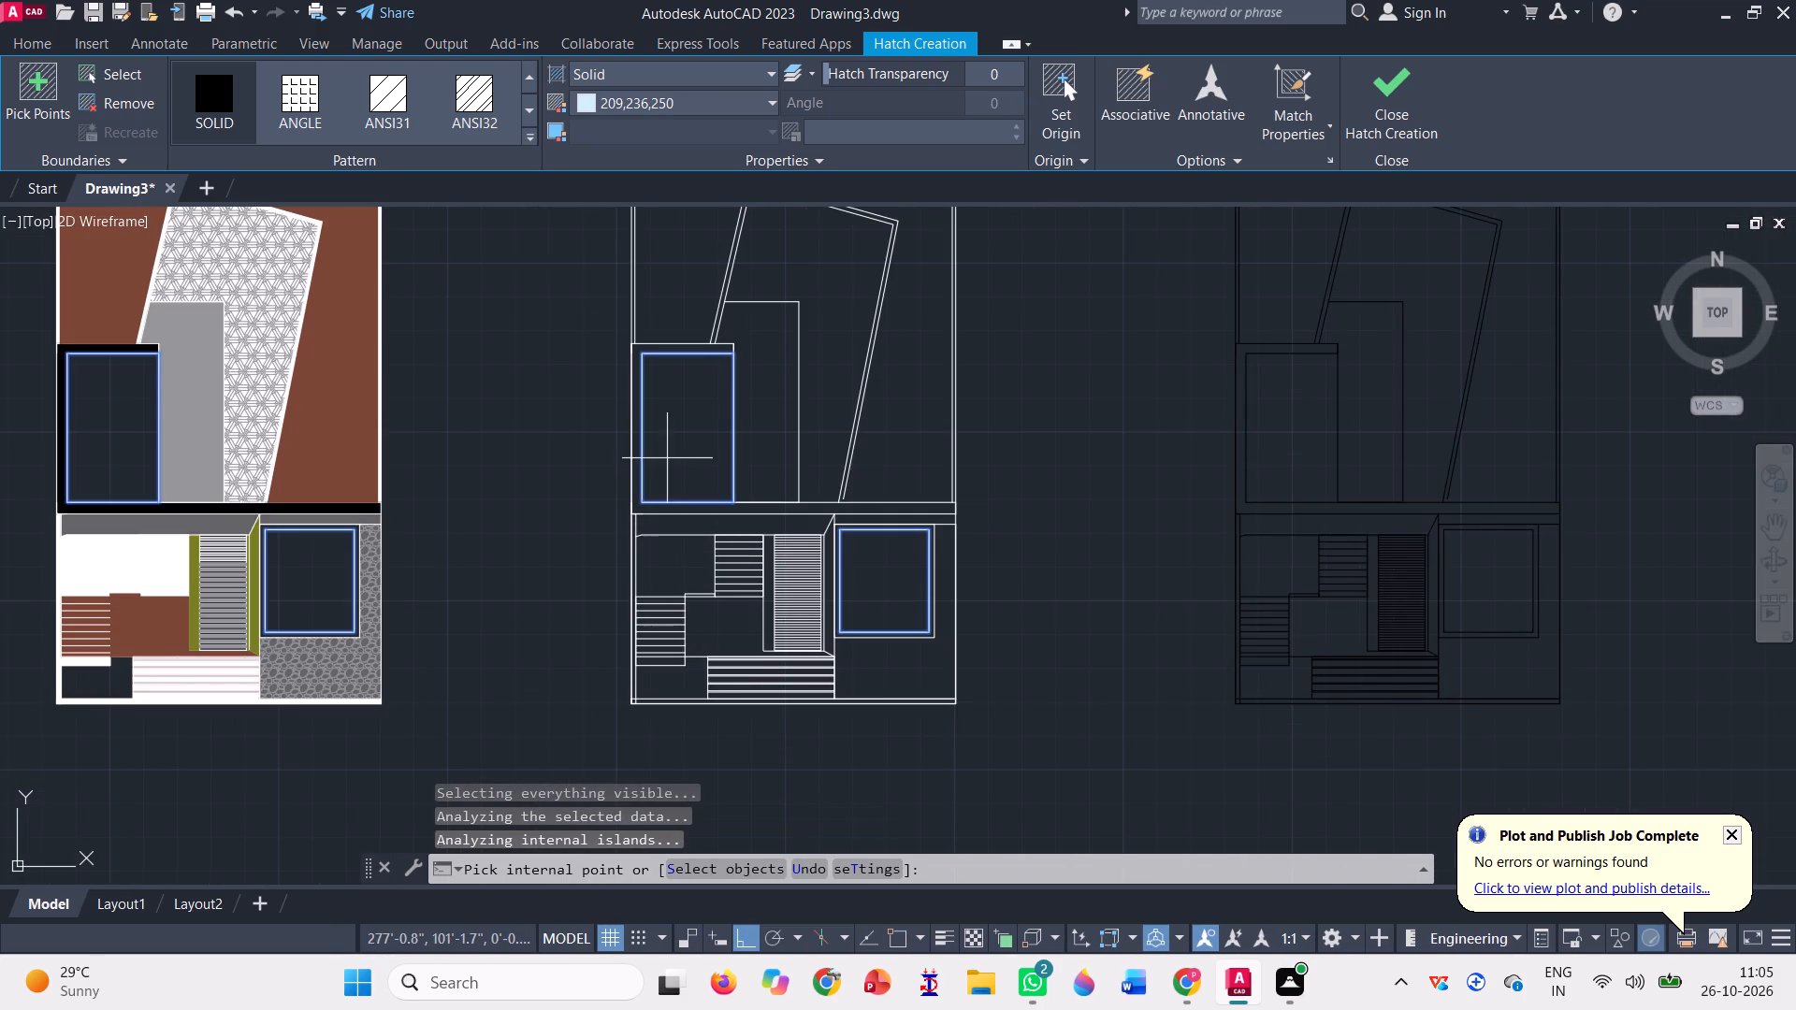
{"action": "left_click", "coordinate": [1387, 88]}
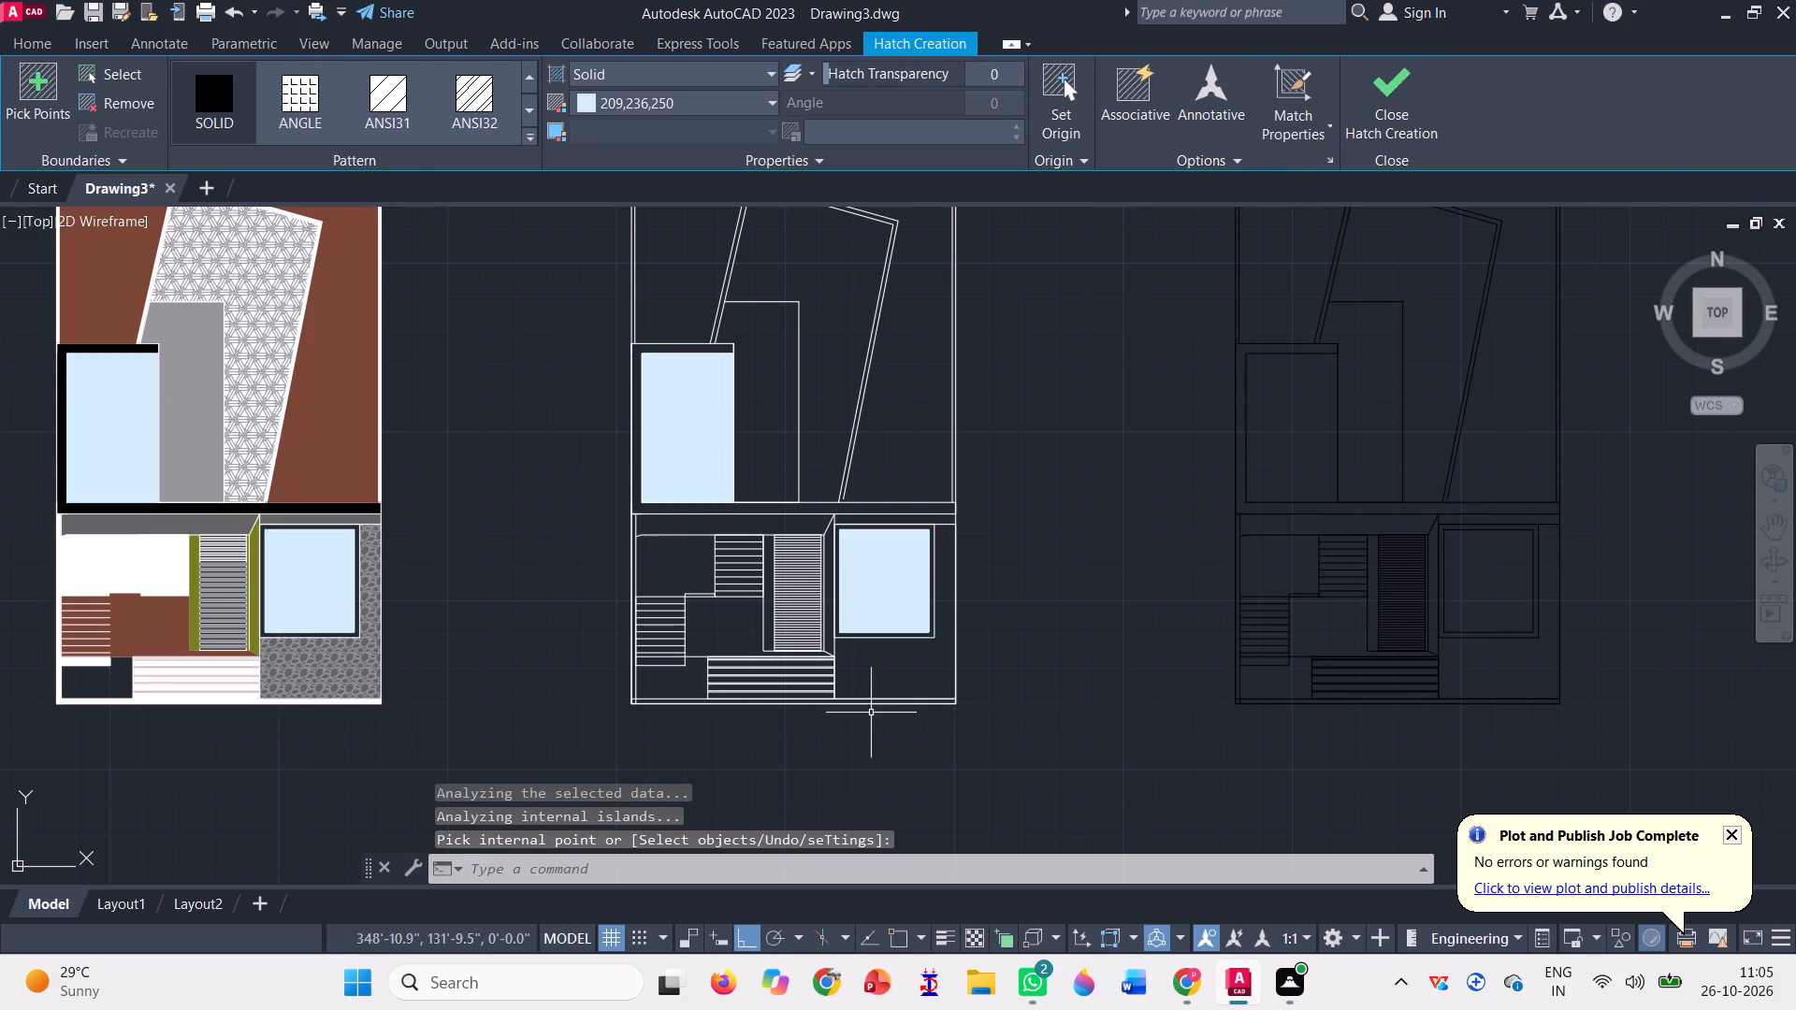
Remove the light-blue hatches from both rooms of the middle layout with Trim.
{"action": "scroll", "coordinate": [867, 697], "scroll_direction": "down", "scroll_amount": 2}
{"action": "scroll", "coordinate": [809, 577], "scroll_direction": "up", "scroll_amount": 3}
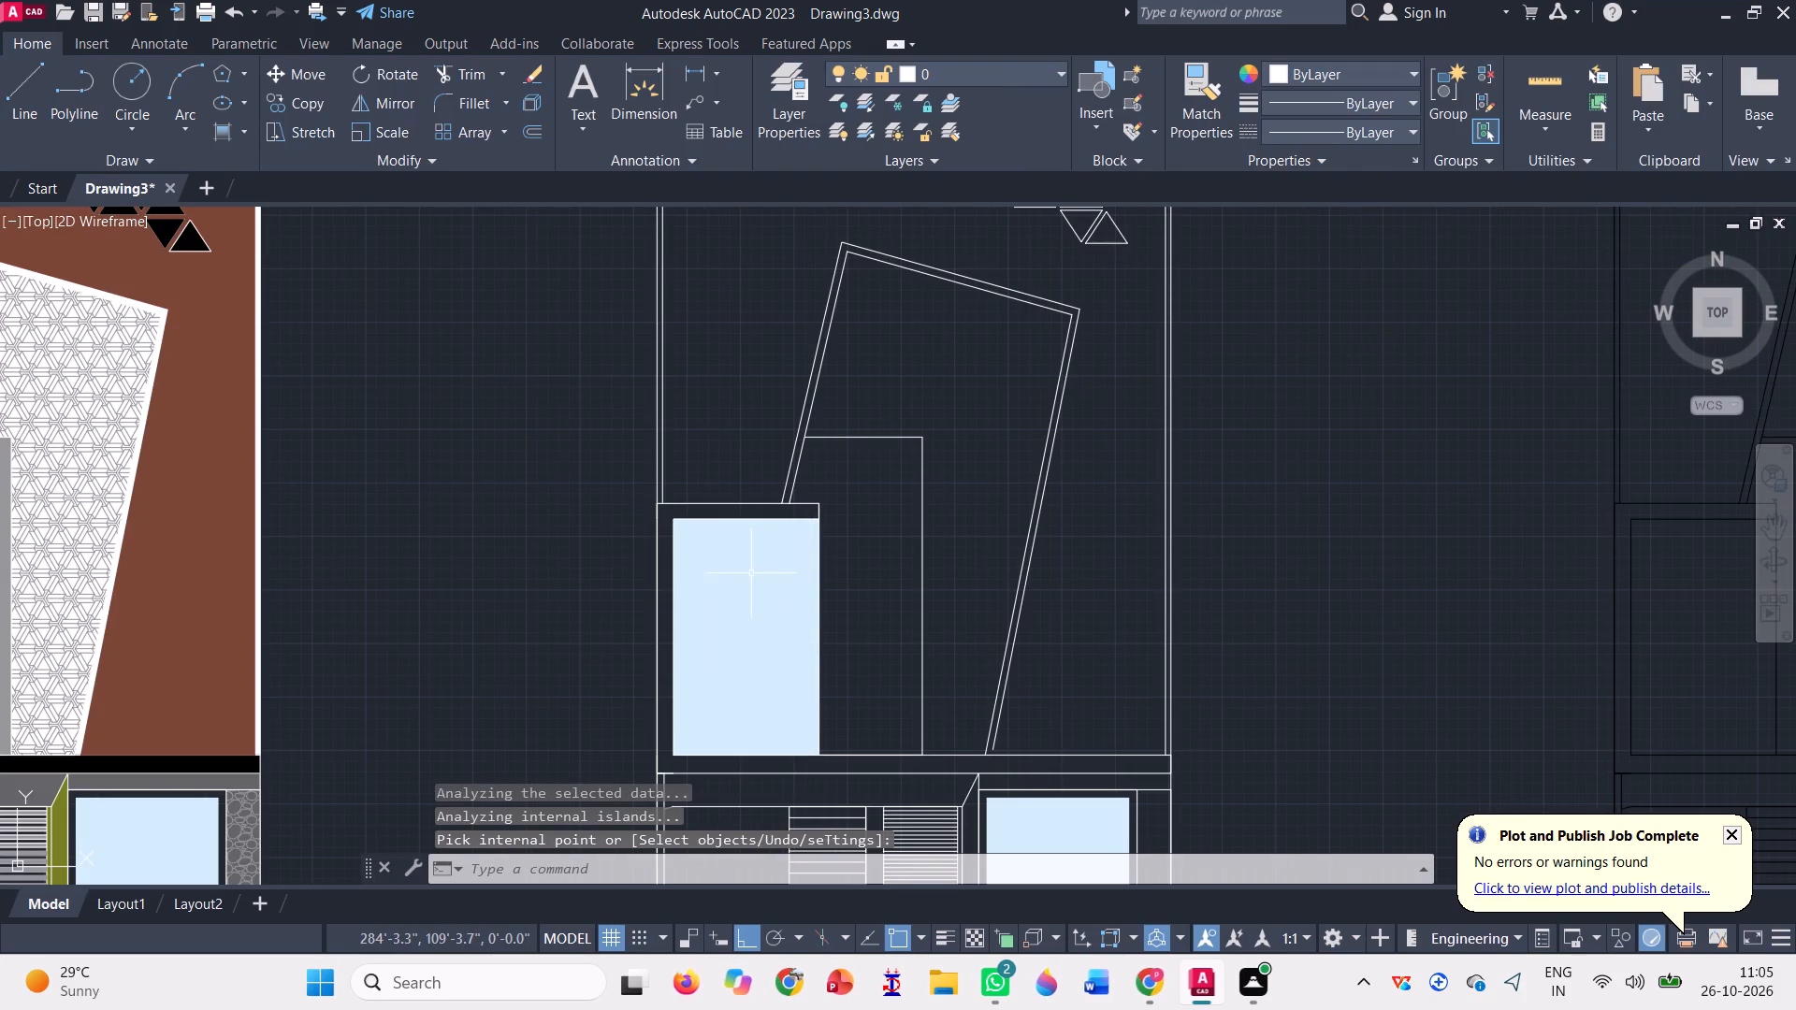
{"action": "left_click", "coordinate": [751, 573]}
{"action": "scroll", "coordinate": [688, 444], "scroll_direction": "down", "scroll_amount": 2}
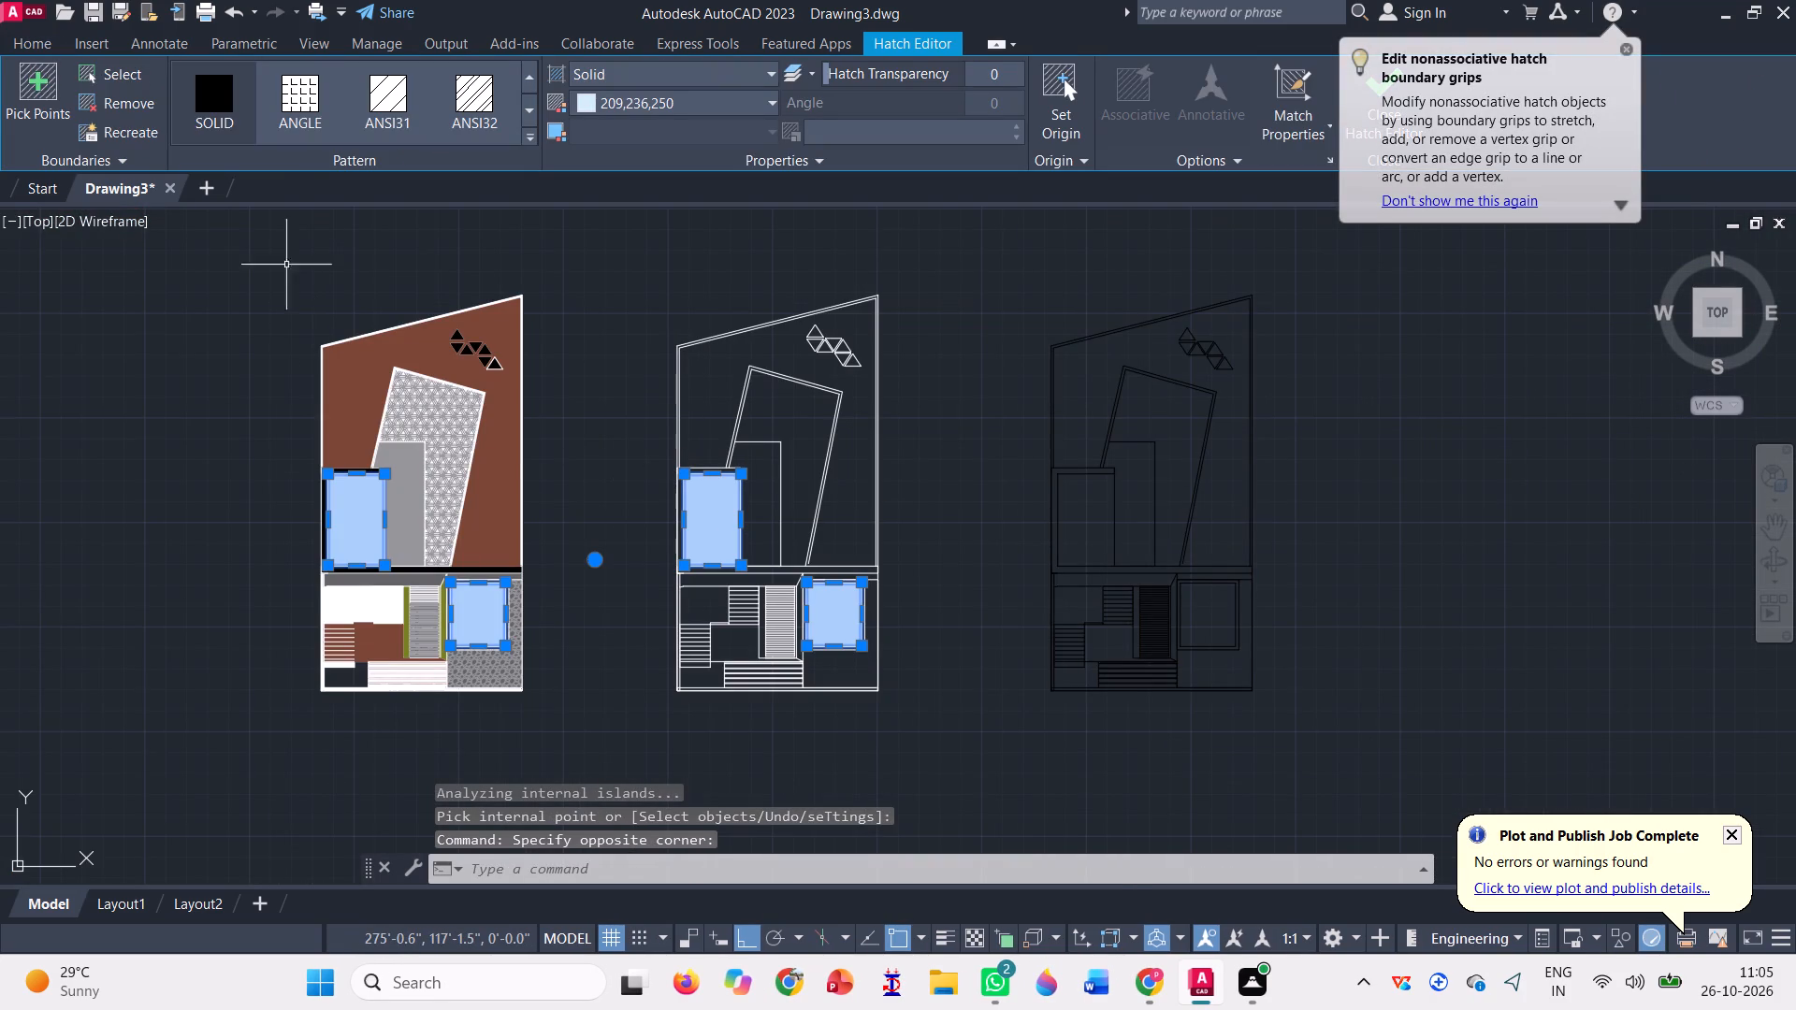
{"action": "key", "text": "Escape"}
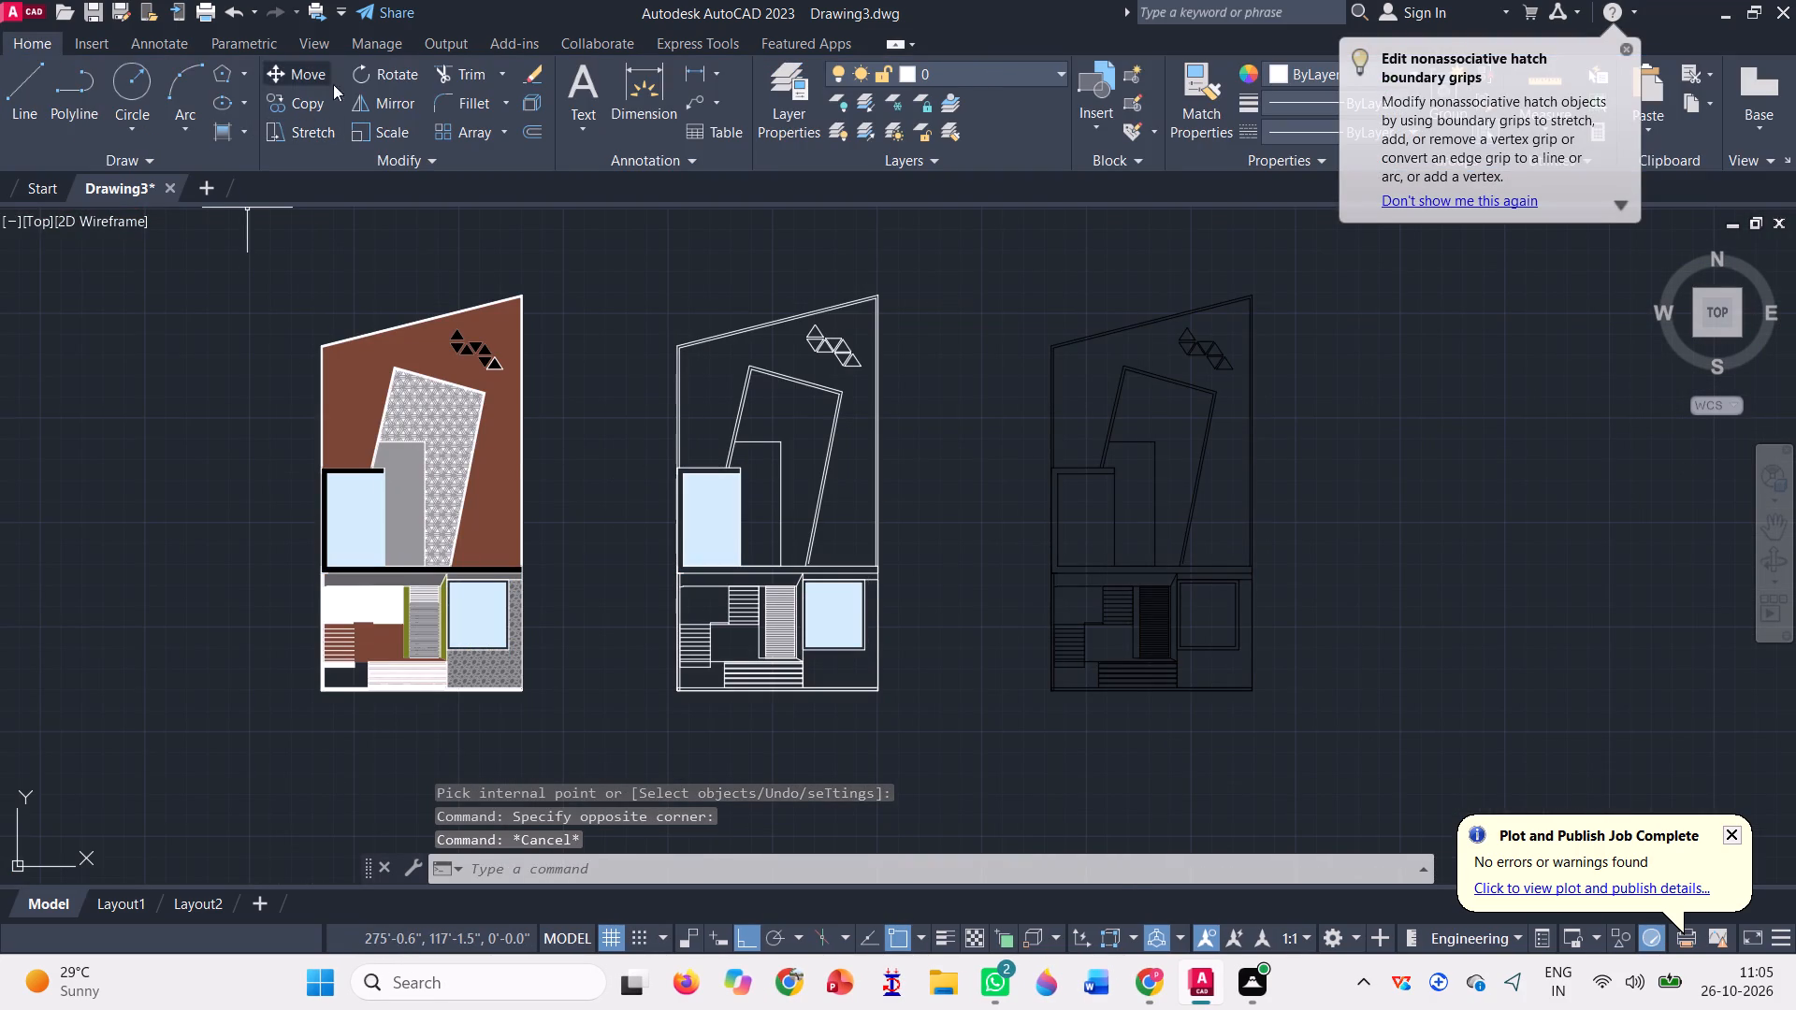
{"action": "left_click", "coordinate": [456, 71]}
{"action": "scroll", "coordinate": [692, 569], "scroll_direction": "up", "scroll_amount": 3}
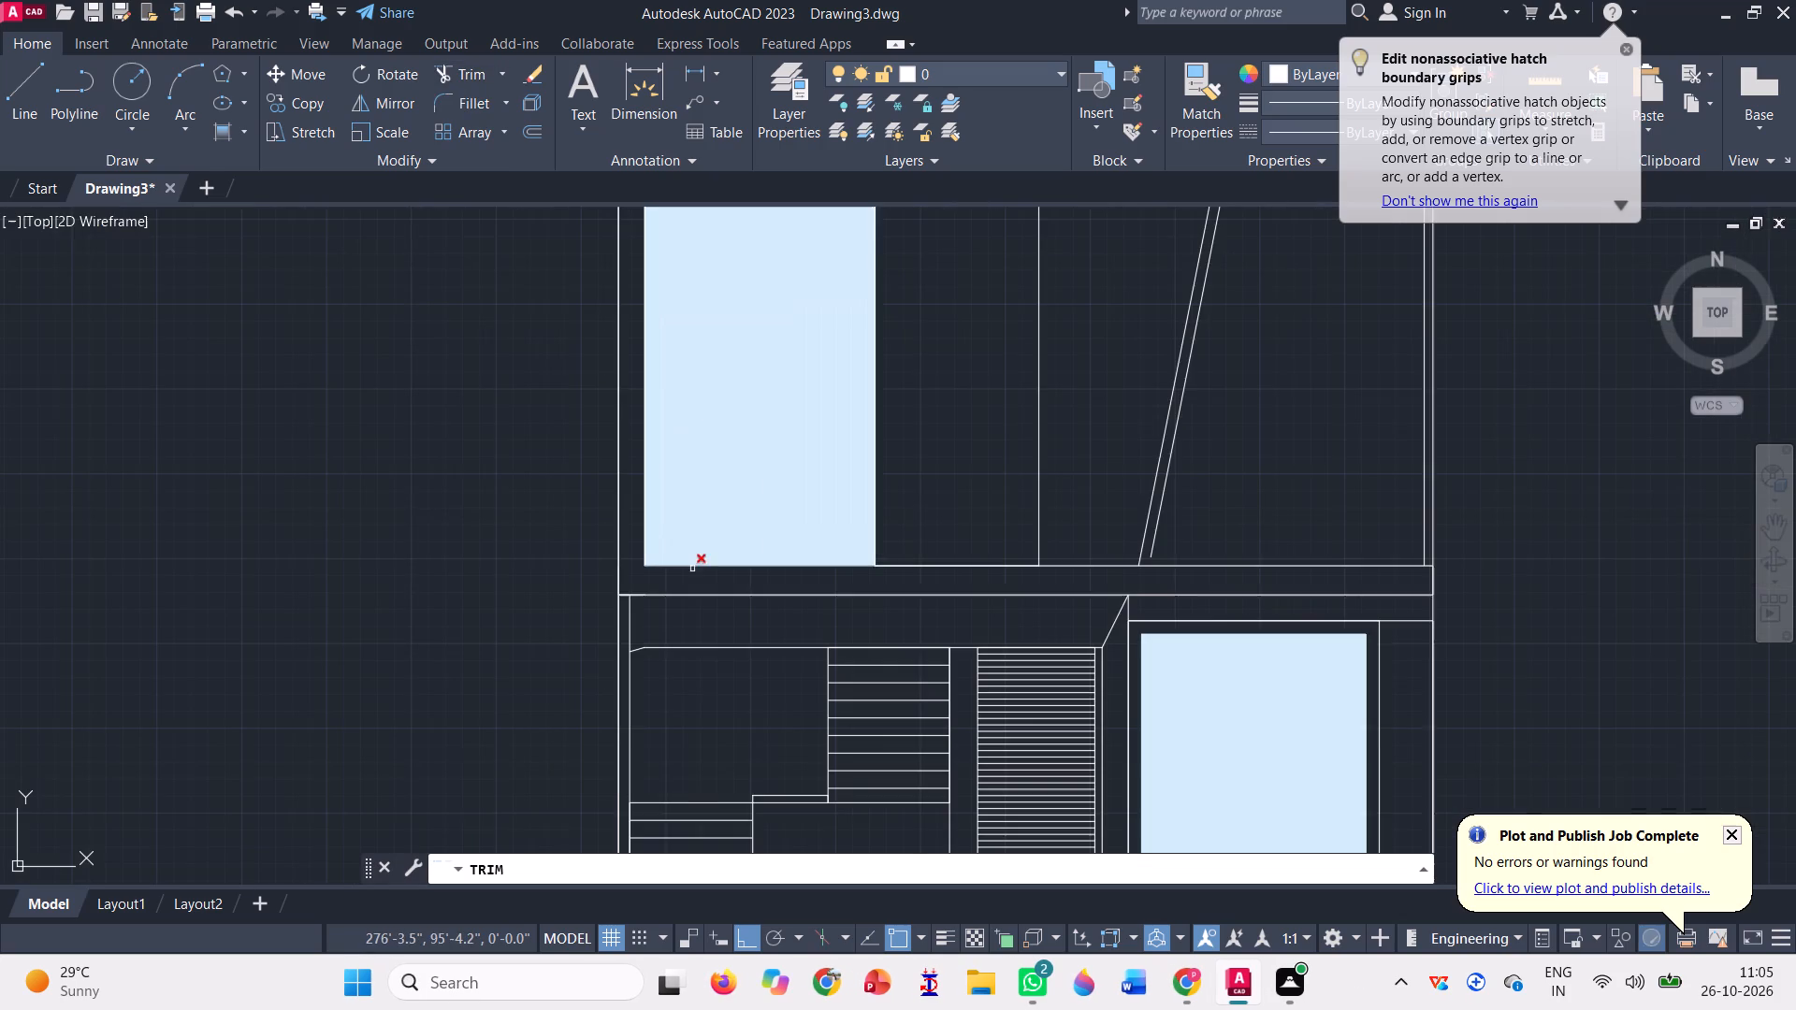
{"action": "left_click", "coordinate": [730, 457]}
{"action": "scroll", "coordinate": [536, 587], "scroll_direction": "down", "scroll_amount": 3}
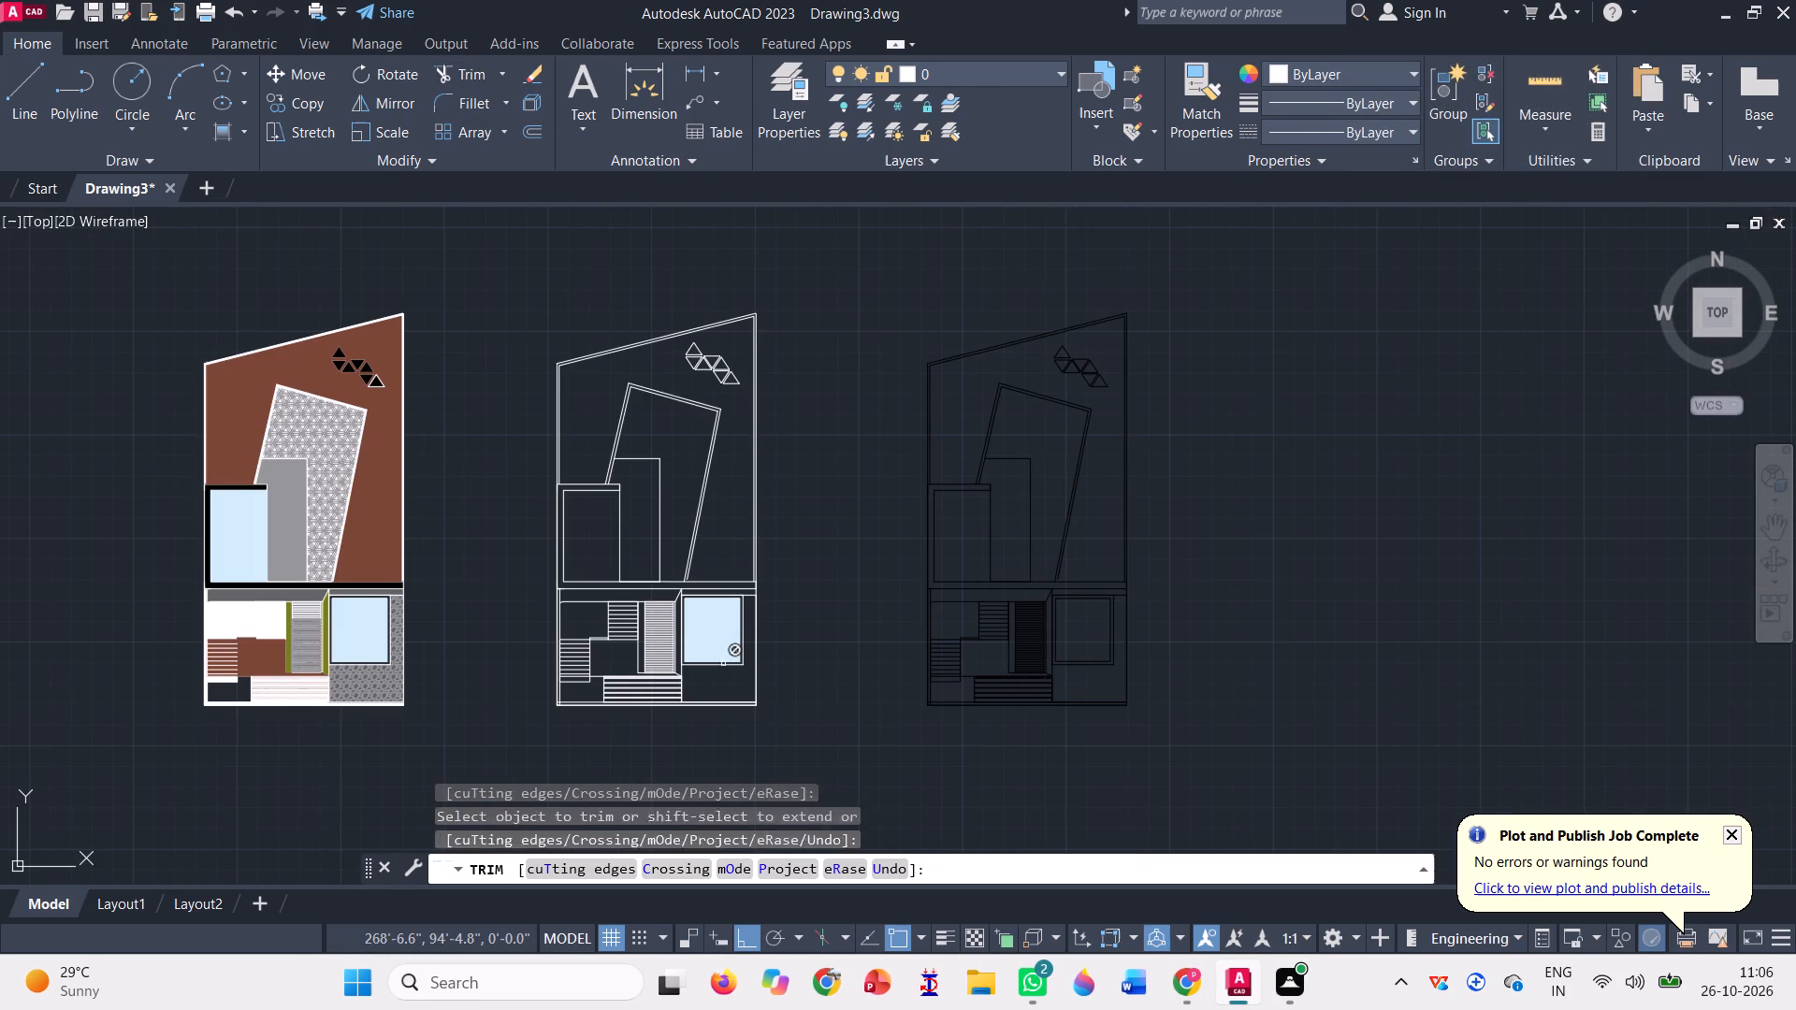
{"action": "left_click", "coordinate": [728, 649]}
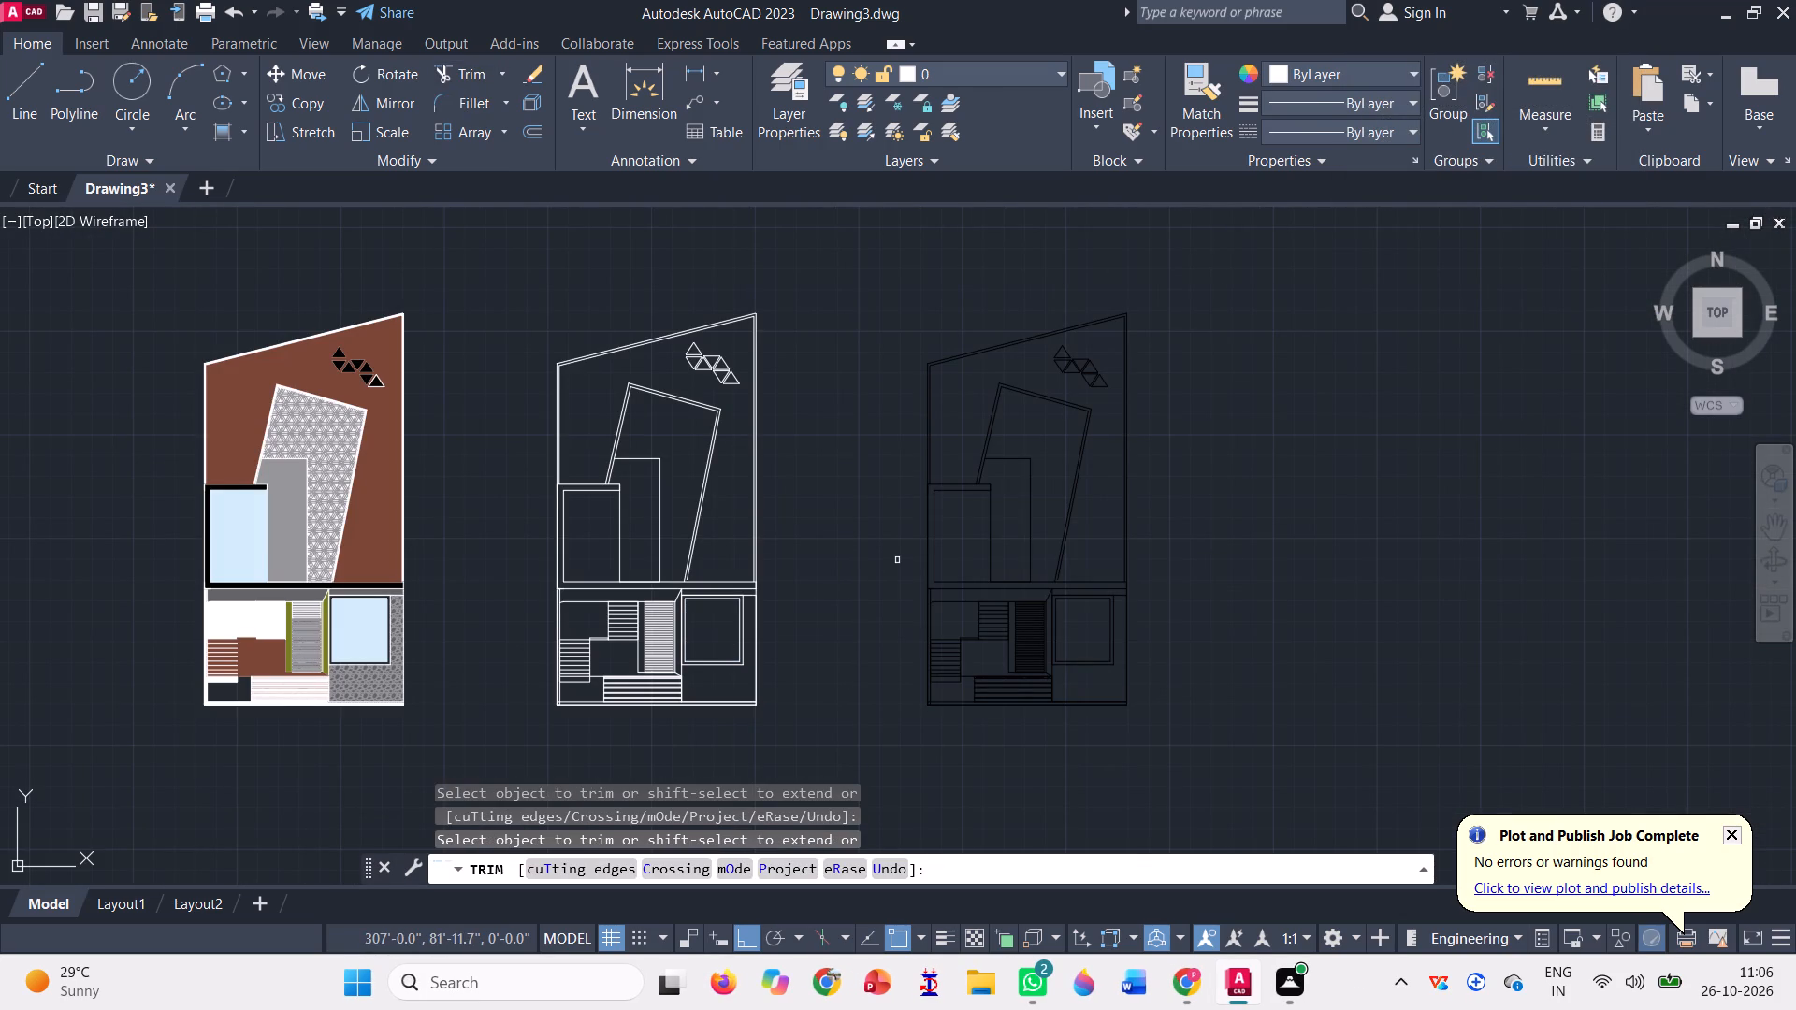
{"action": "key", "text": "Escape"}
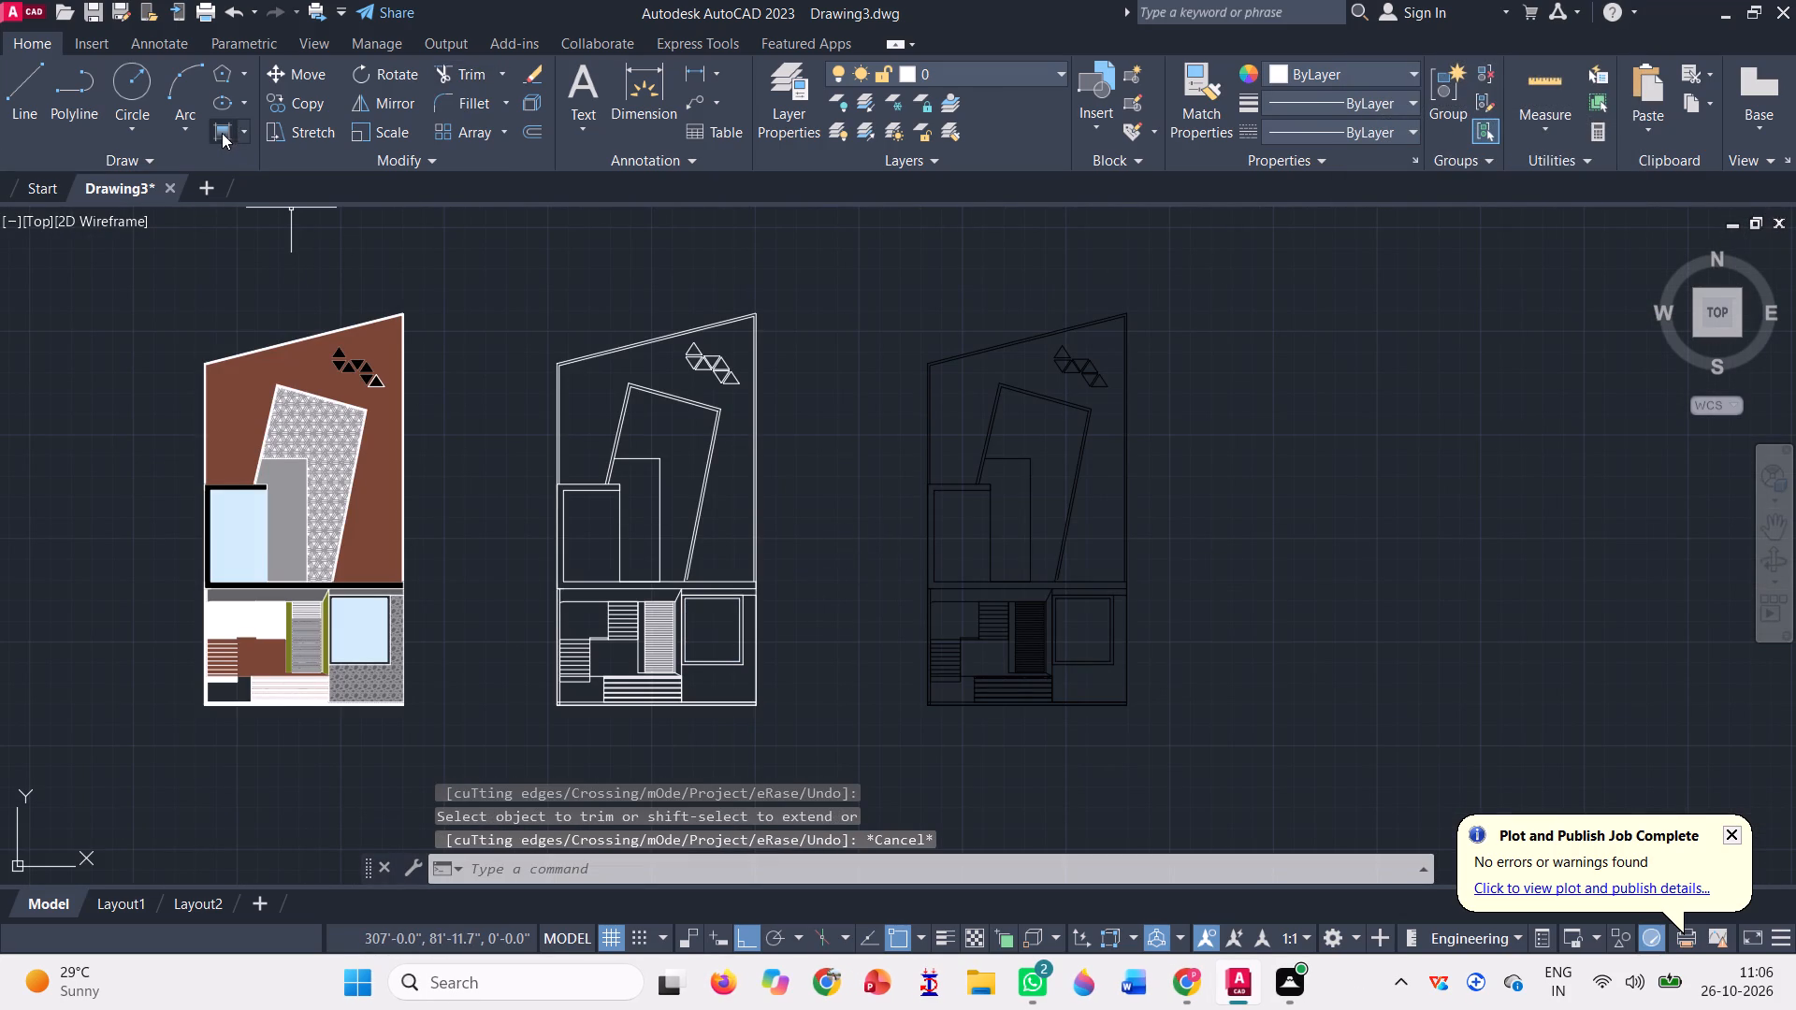
Fill the southwest corner area beside the southern steps of the west layout with a Solid hatch in color 199,200,202.
{"action": "left_click", "coordinate": [219, 131]}
{"action": "scroll", "coordinate": [227, 104], "scroll_direction": "up", "scroll_amount": 2}
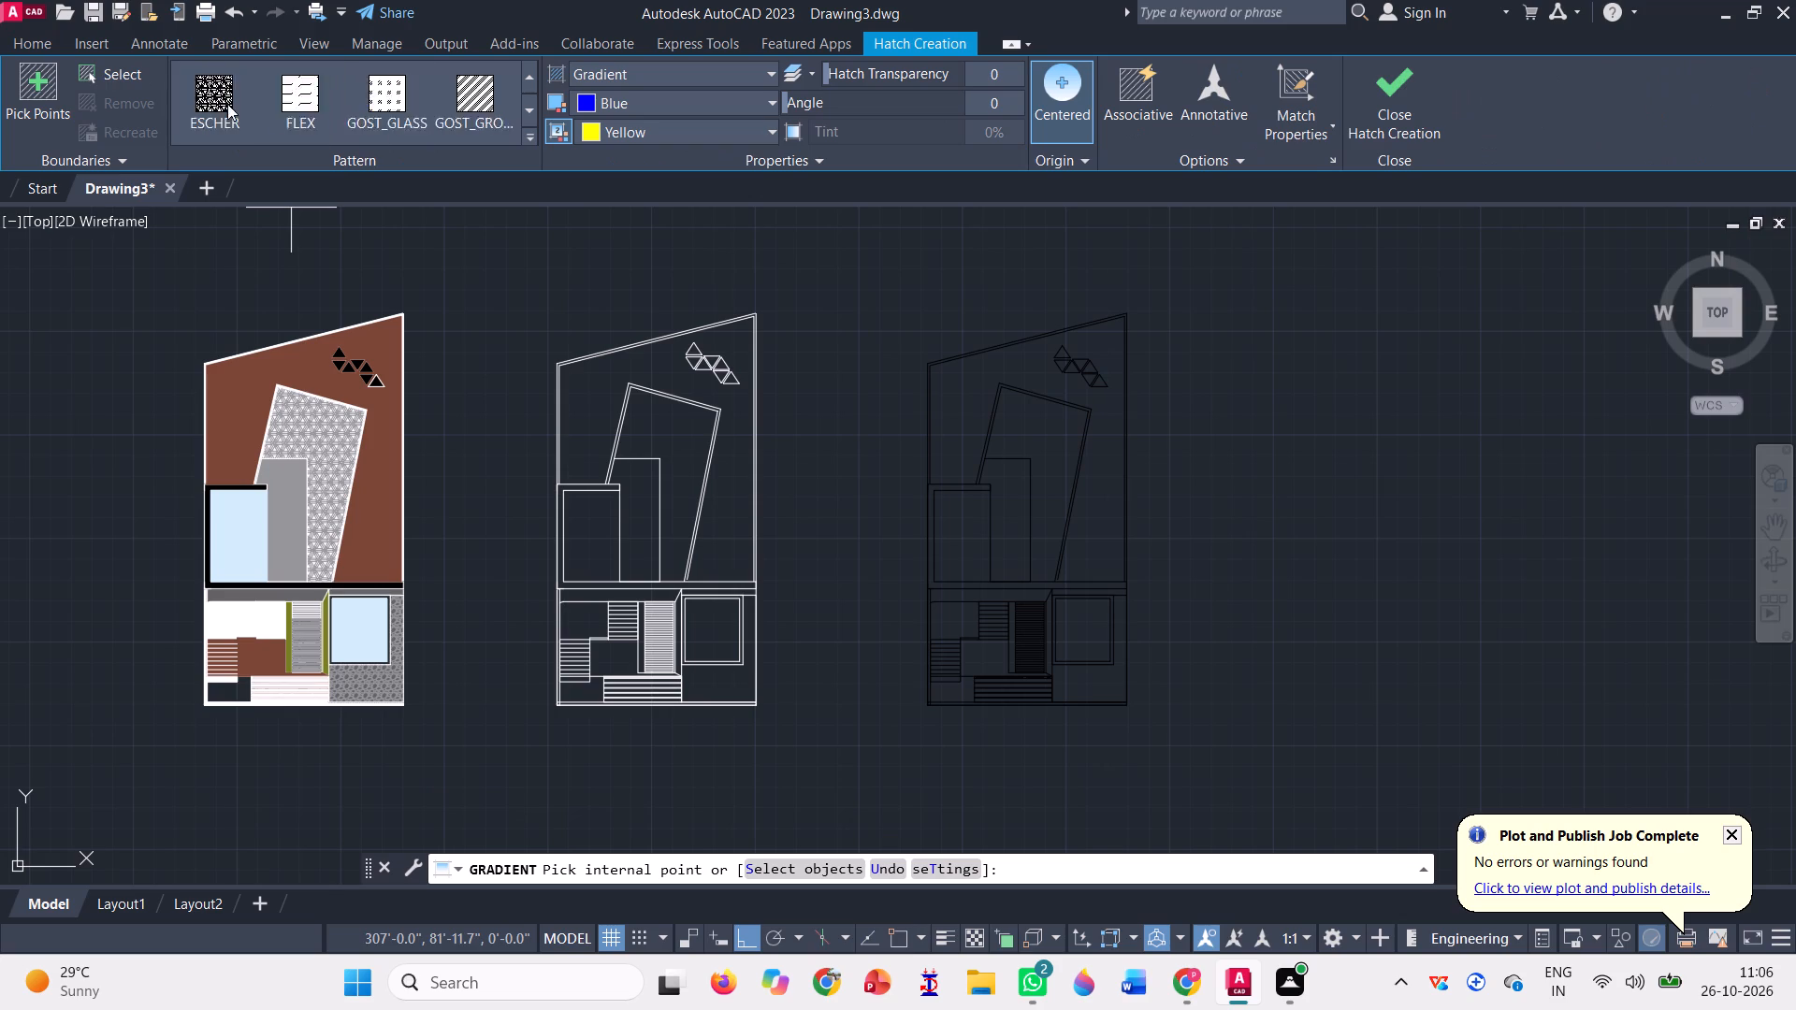
{"action": "scroll", "coordinate": [227, 104], "scroll_direction": "up", "scroll_amount": 13}
{"action": "left_click", "coordinate": [224, 102]}
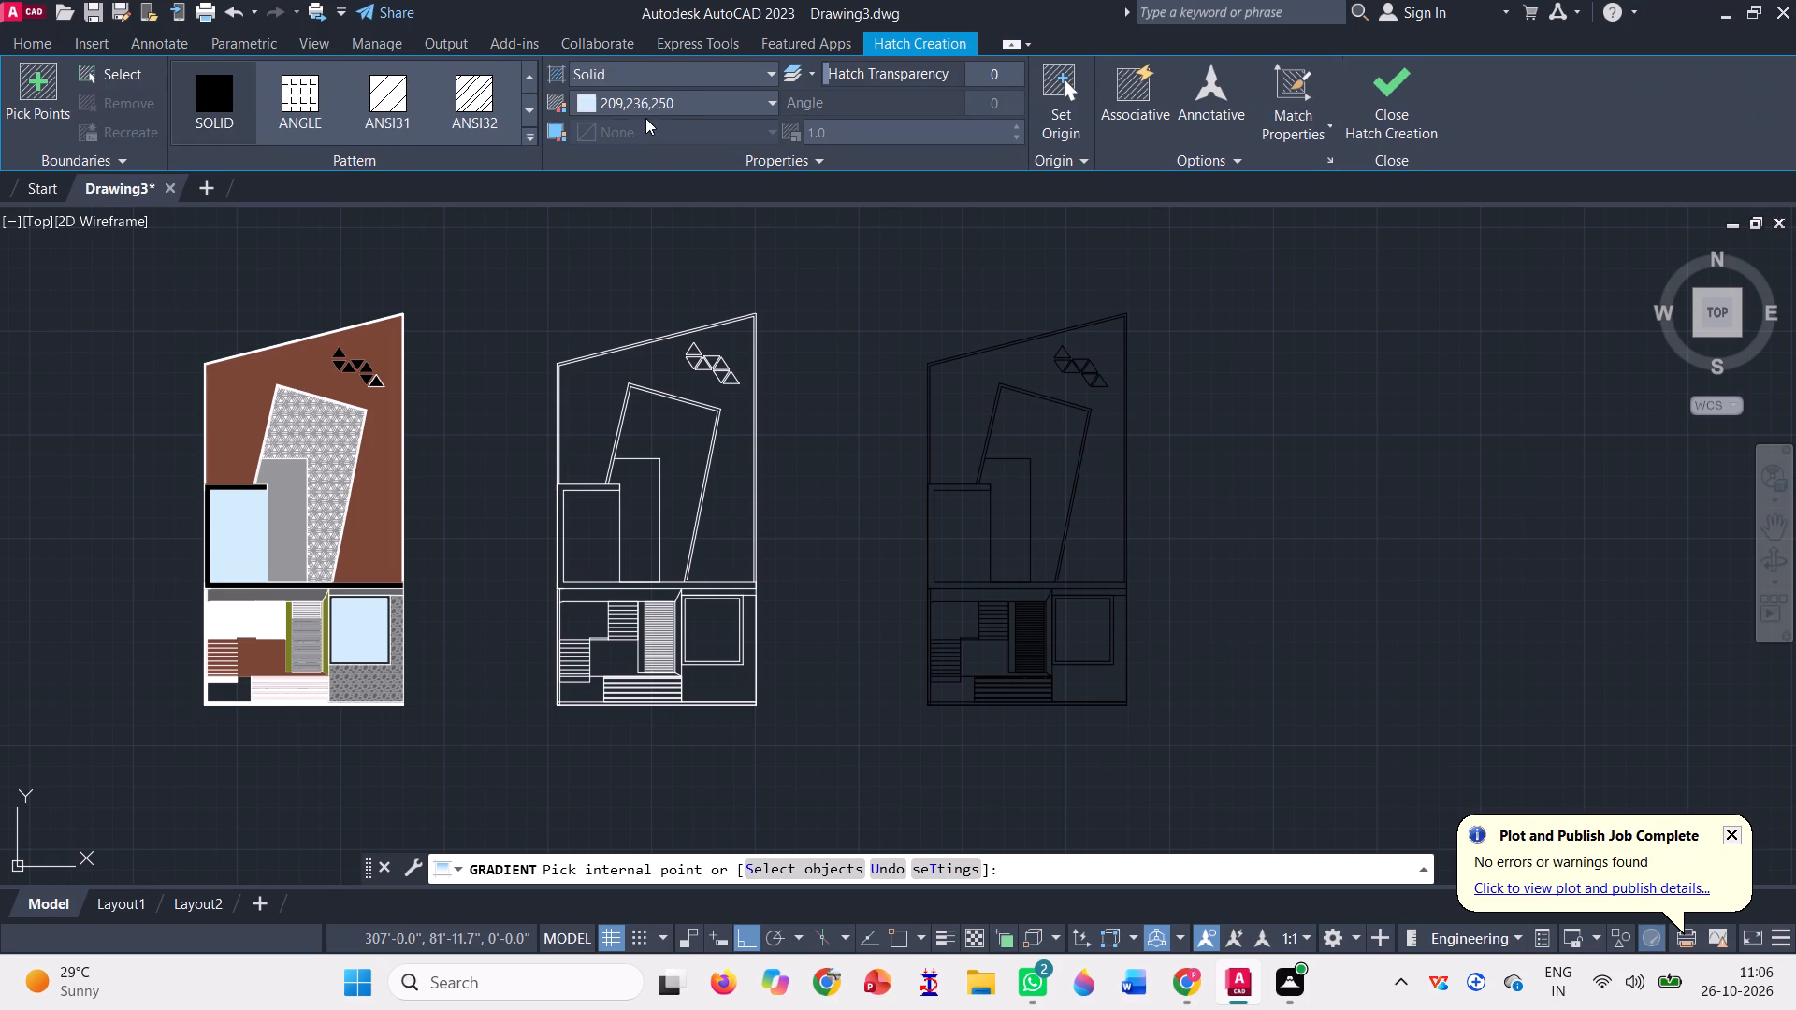
{"action": "left_click", "coordinate": [633, 102]}
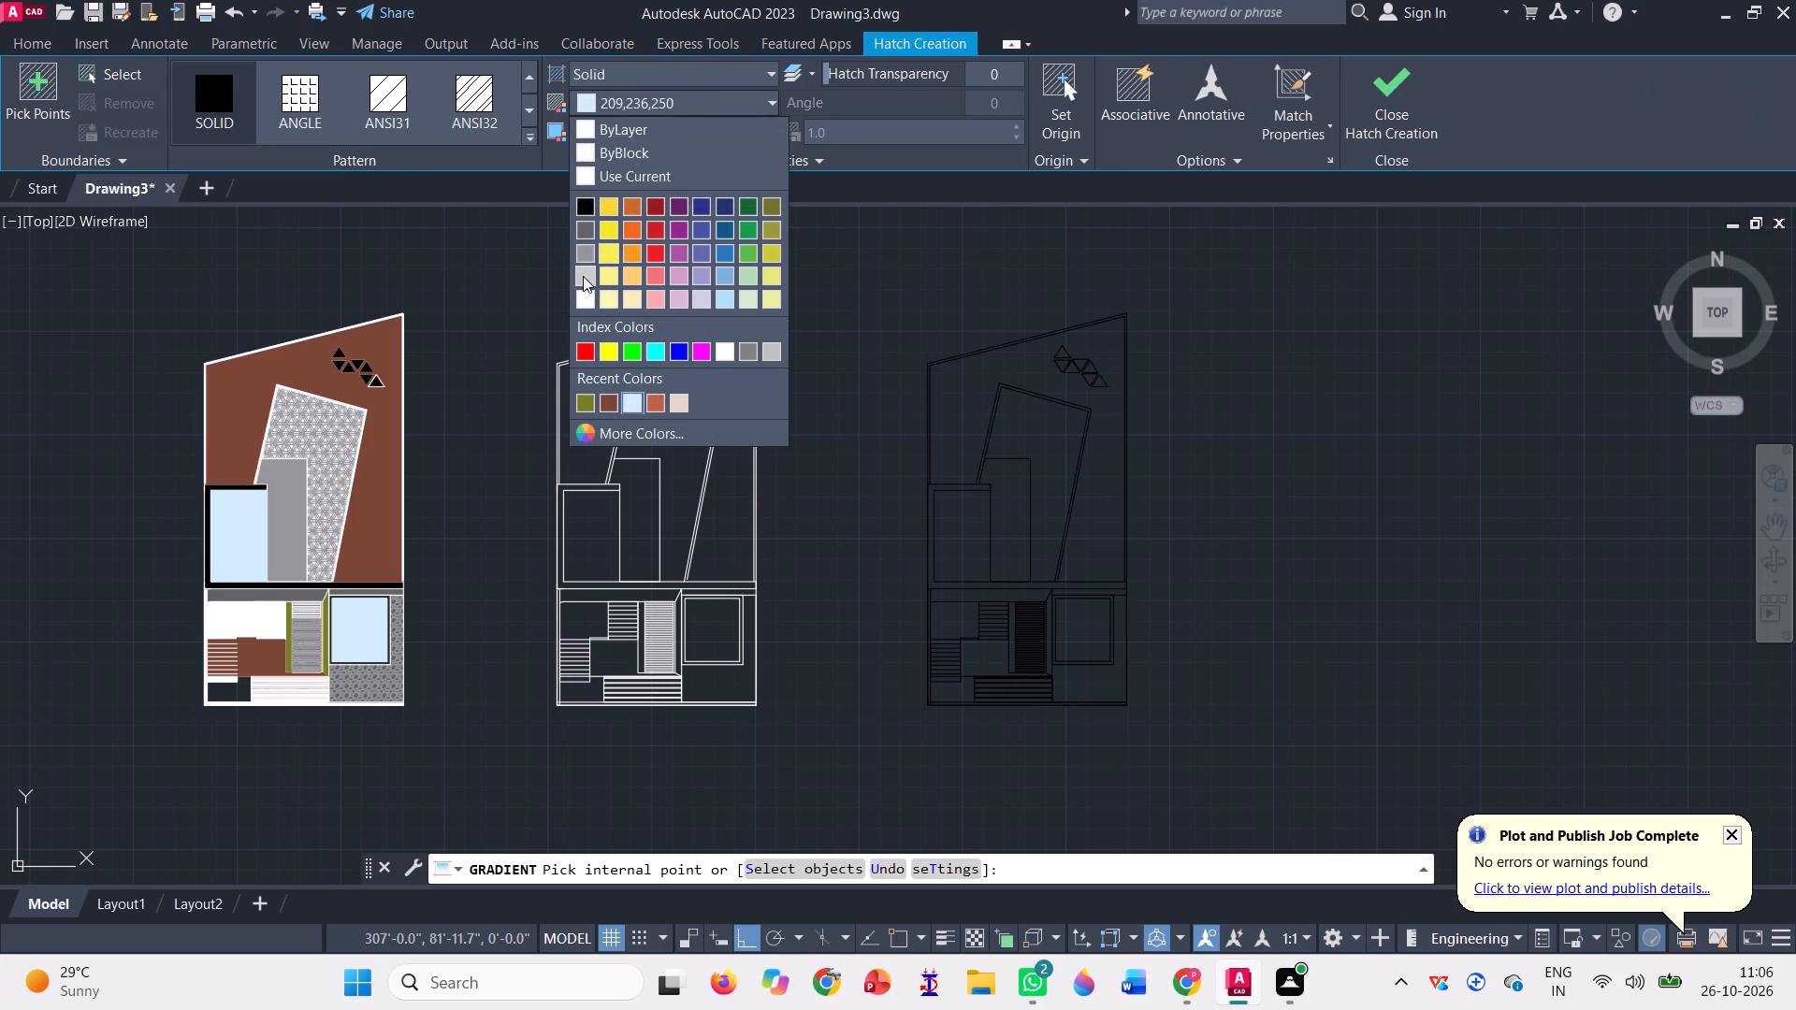
{"action": "left_click", "coordinate": [583, 276]}
{"action": "scroll", "coordinate": [237, 737], "scroll_direction": "up", "scroll_amount": 2}
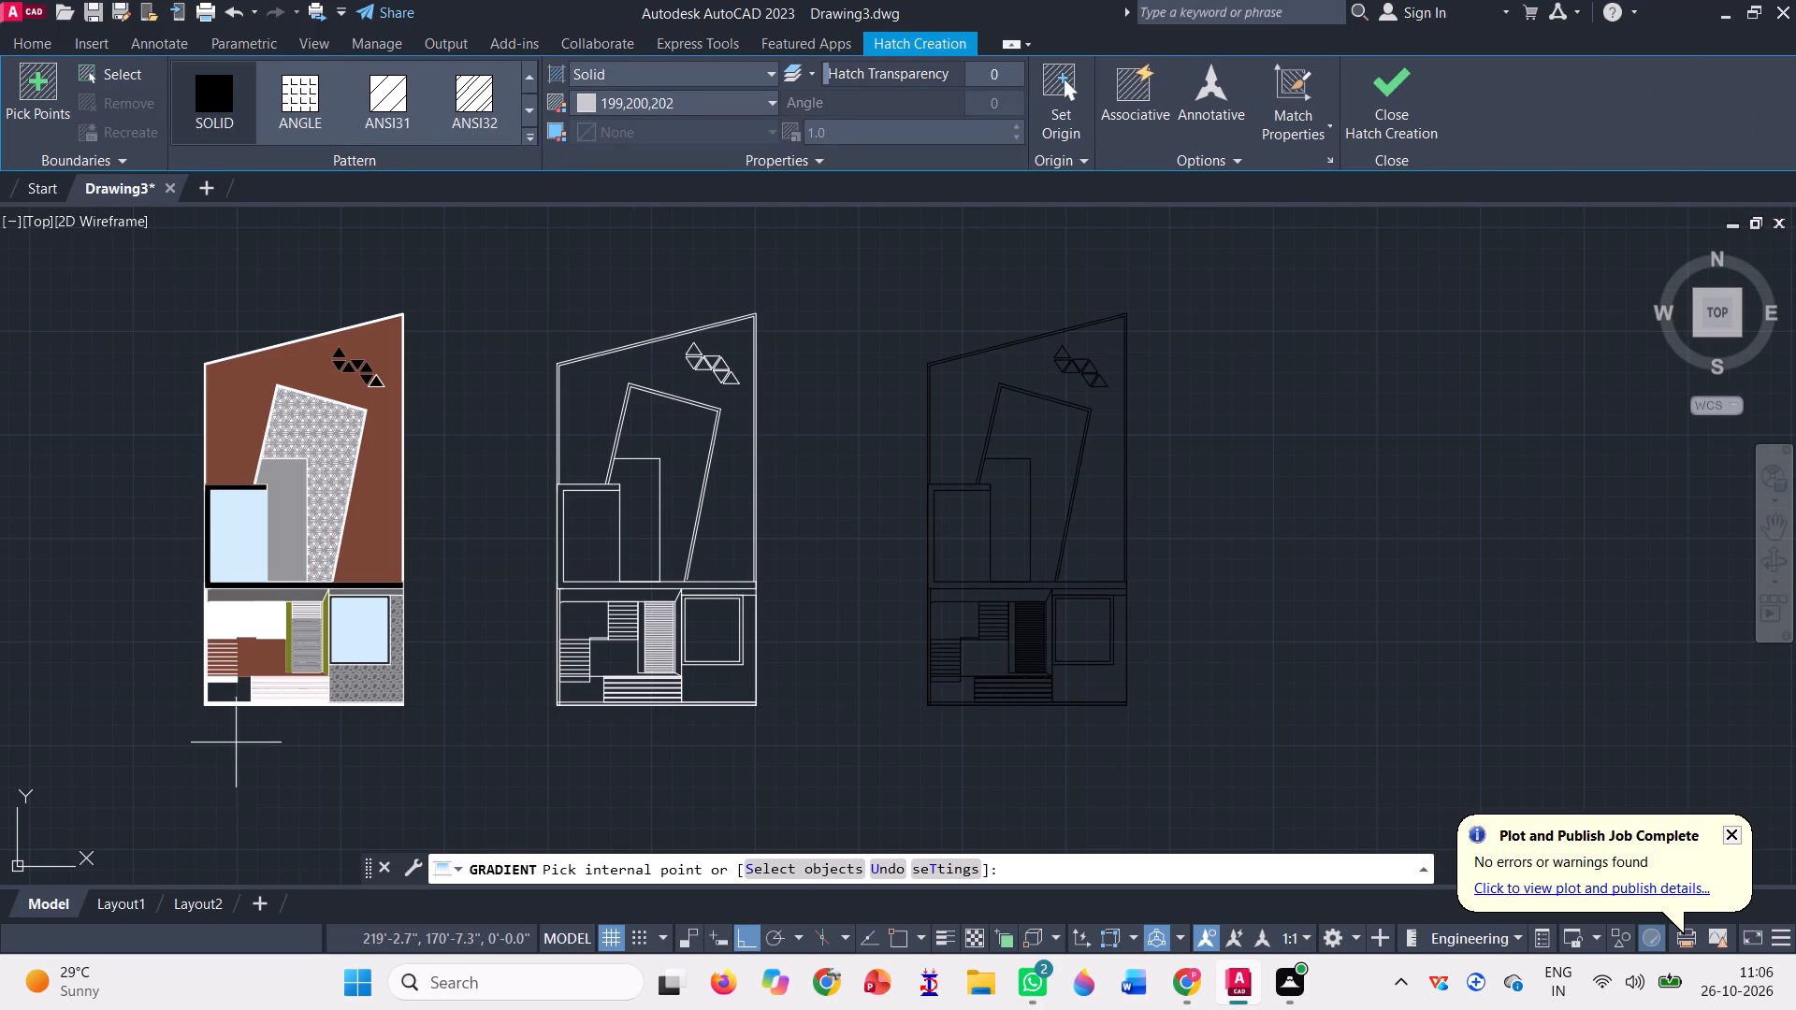
{"action": "scroll", "coordinate": [237, 733], "scroll_direction": "up", "scroll_amount": 2}
{"action": "scroll", "coordinate": [211, 584], "scroll_direction": "up", "scroll_amount": 2}
{"action": "left_click", "coordinate": [207, 580]}
{"action": "scroll", "coordinate": [331, 688], "scroll_direction": "down", "scroll_amount": 4}
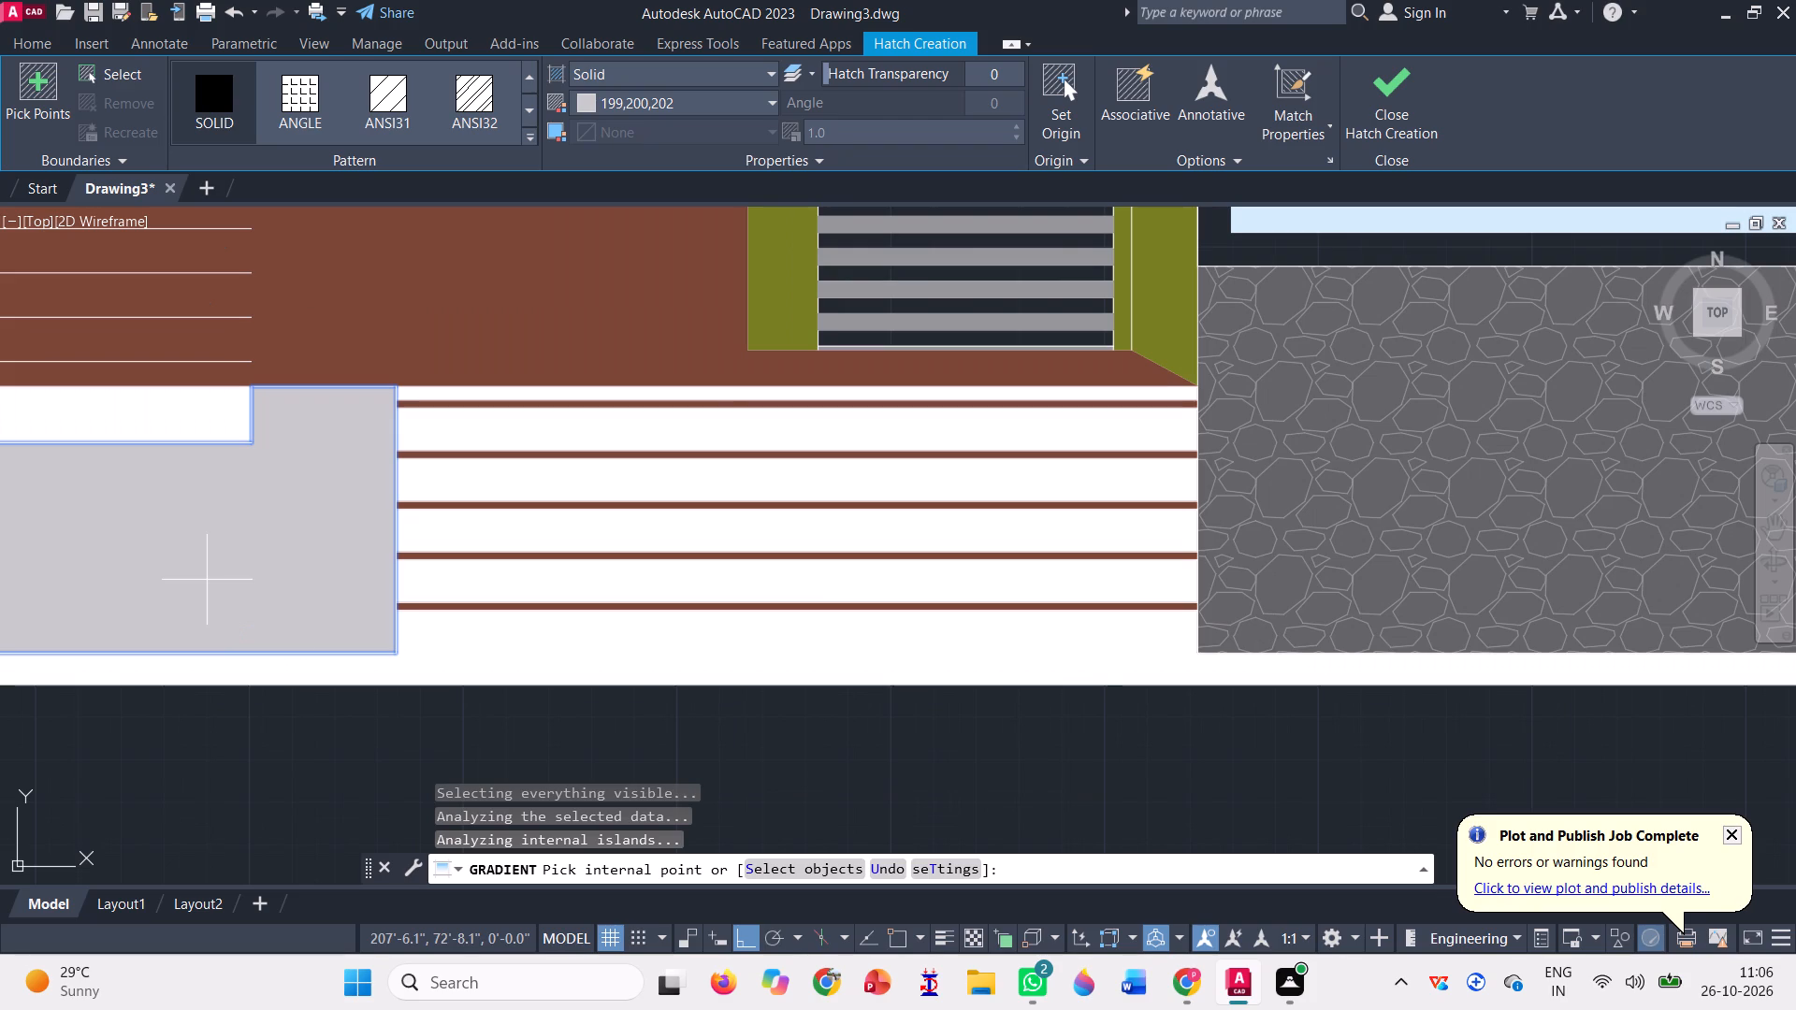
{"action": "scroll", "coordinate": [529, 780], "scroll_direction": "down", "scroll_amount": 6}
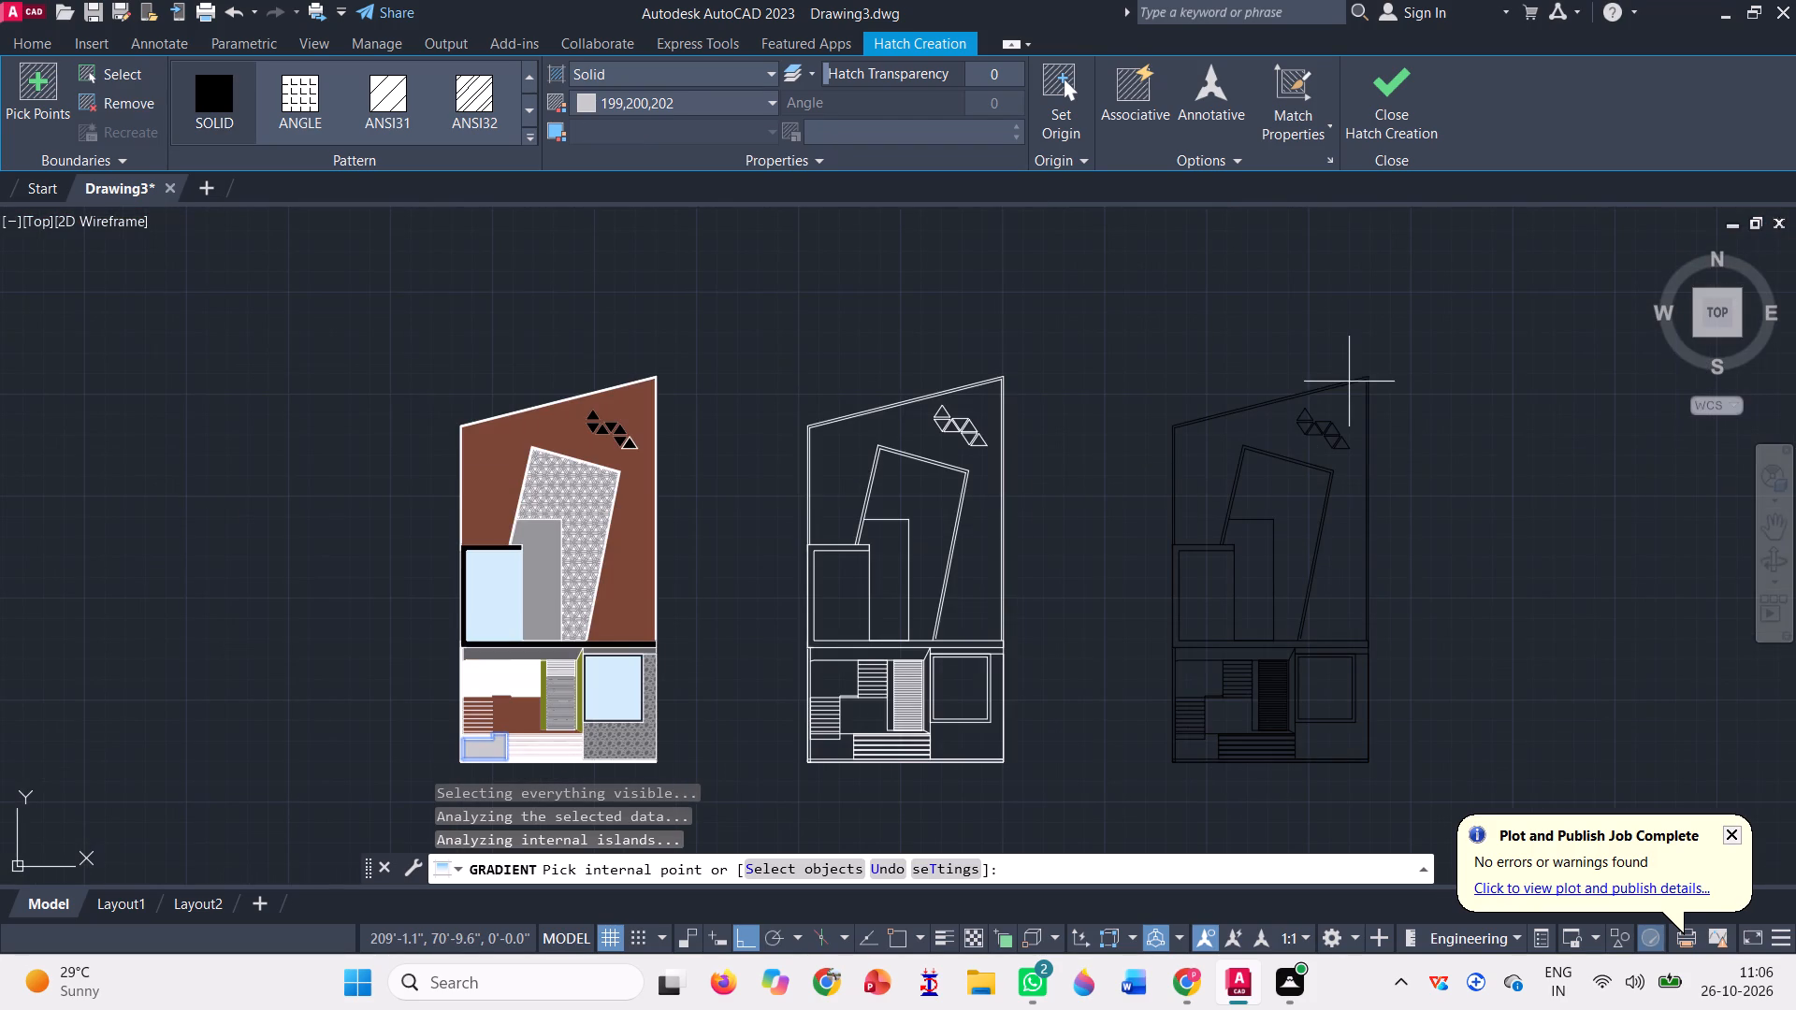
{"action": "left_click", "coordinate": [1397, 114]}
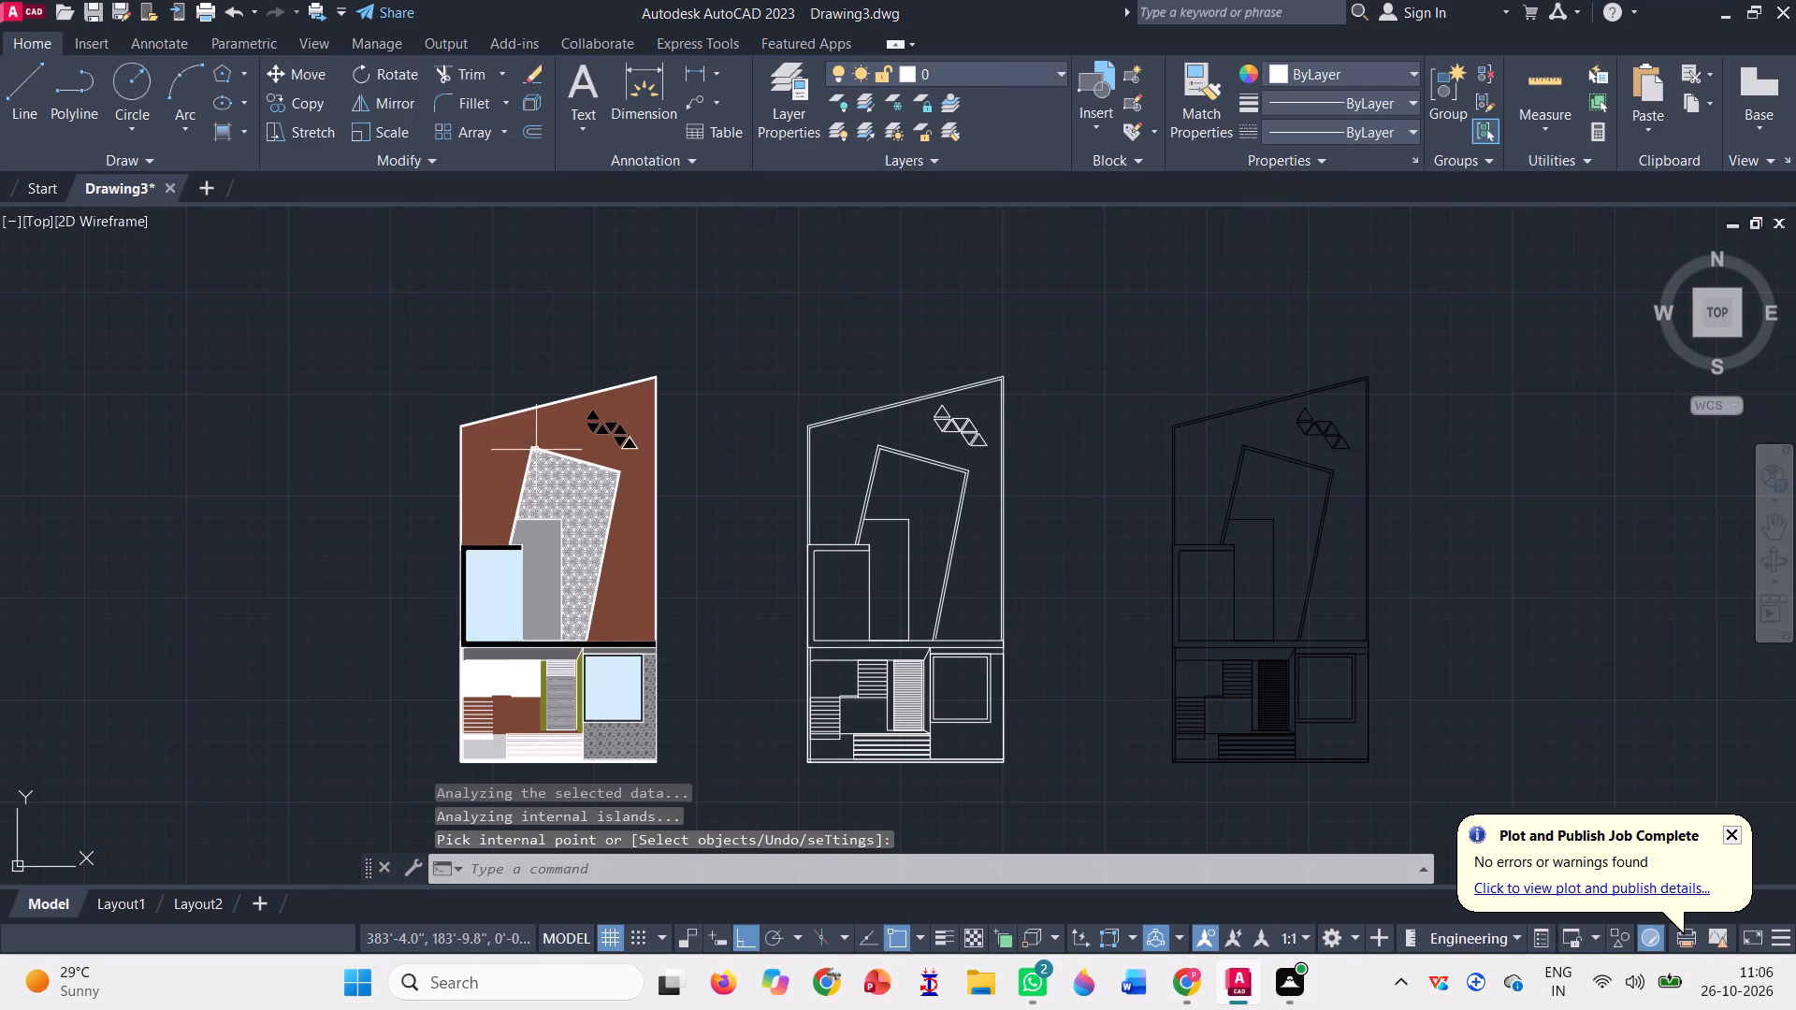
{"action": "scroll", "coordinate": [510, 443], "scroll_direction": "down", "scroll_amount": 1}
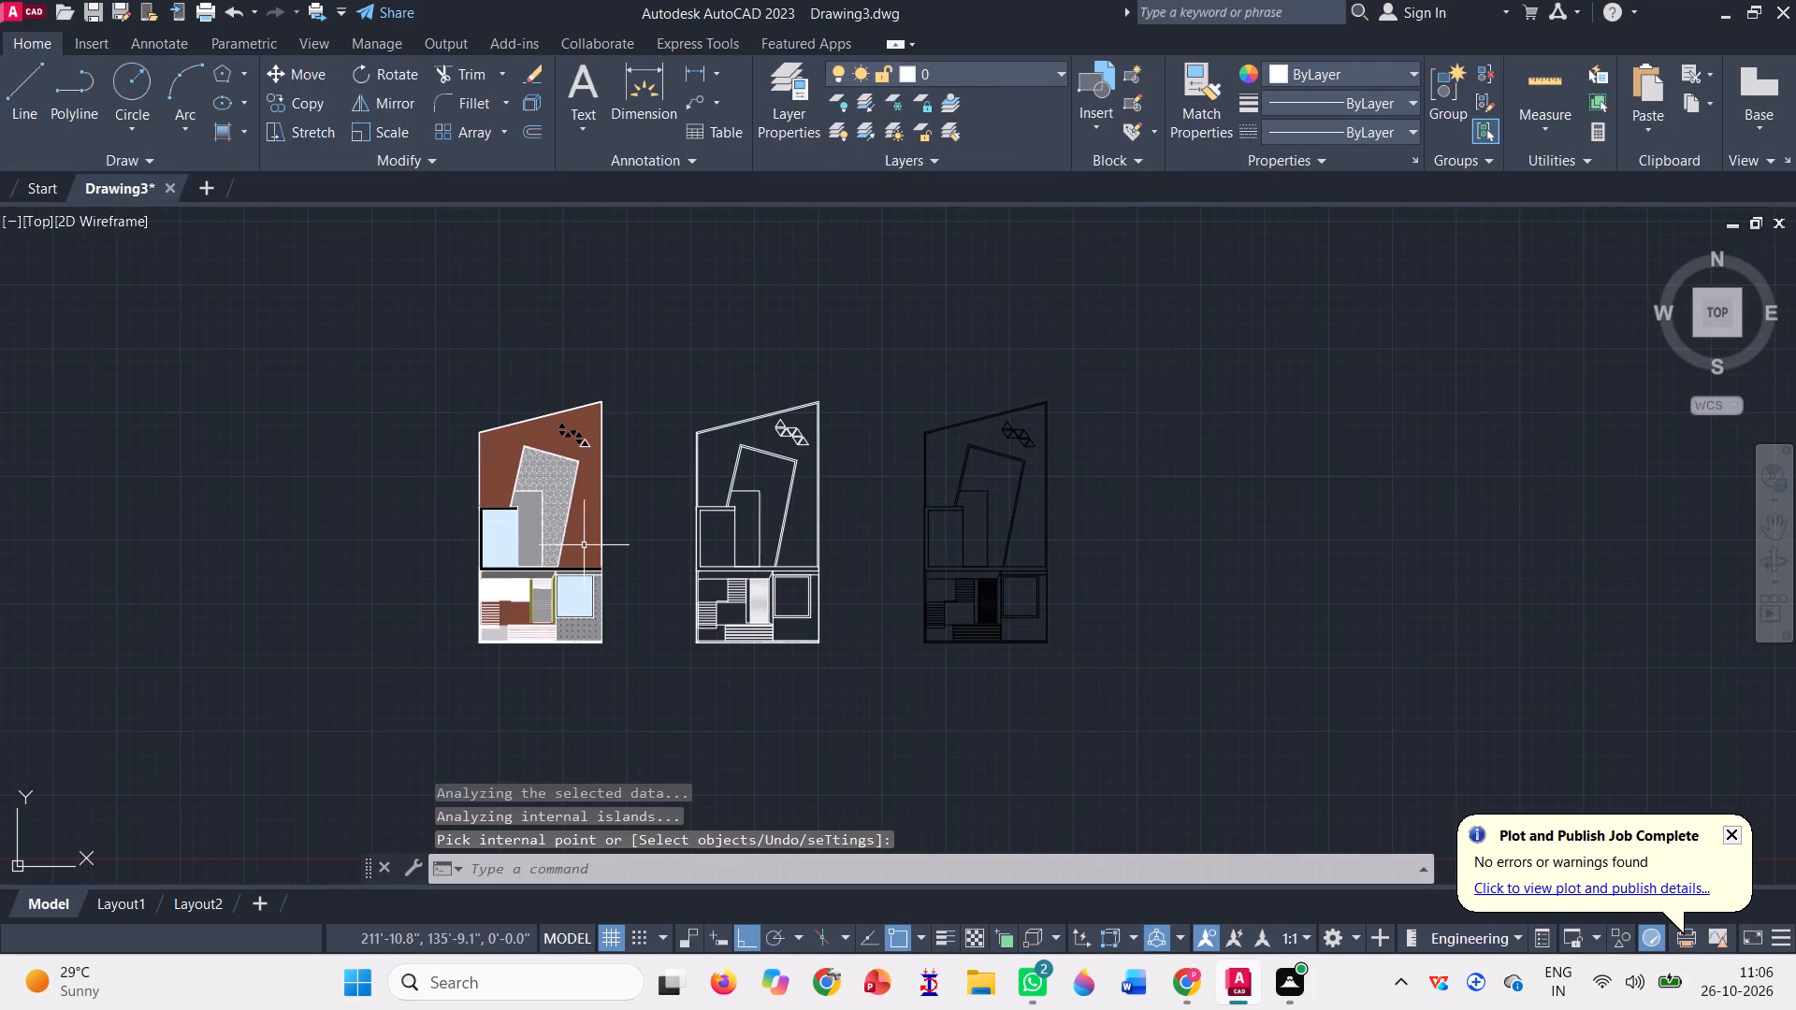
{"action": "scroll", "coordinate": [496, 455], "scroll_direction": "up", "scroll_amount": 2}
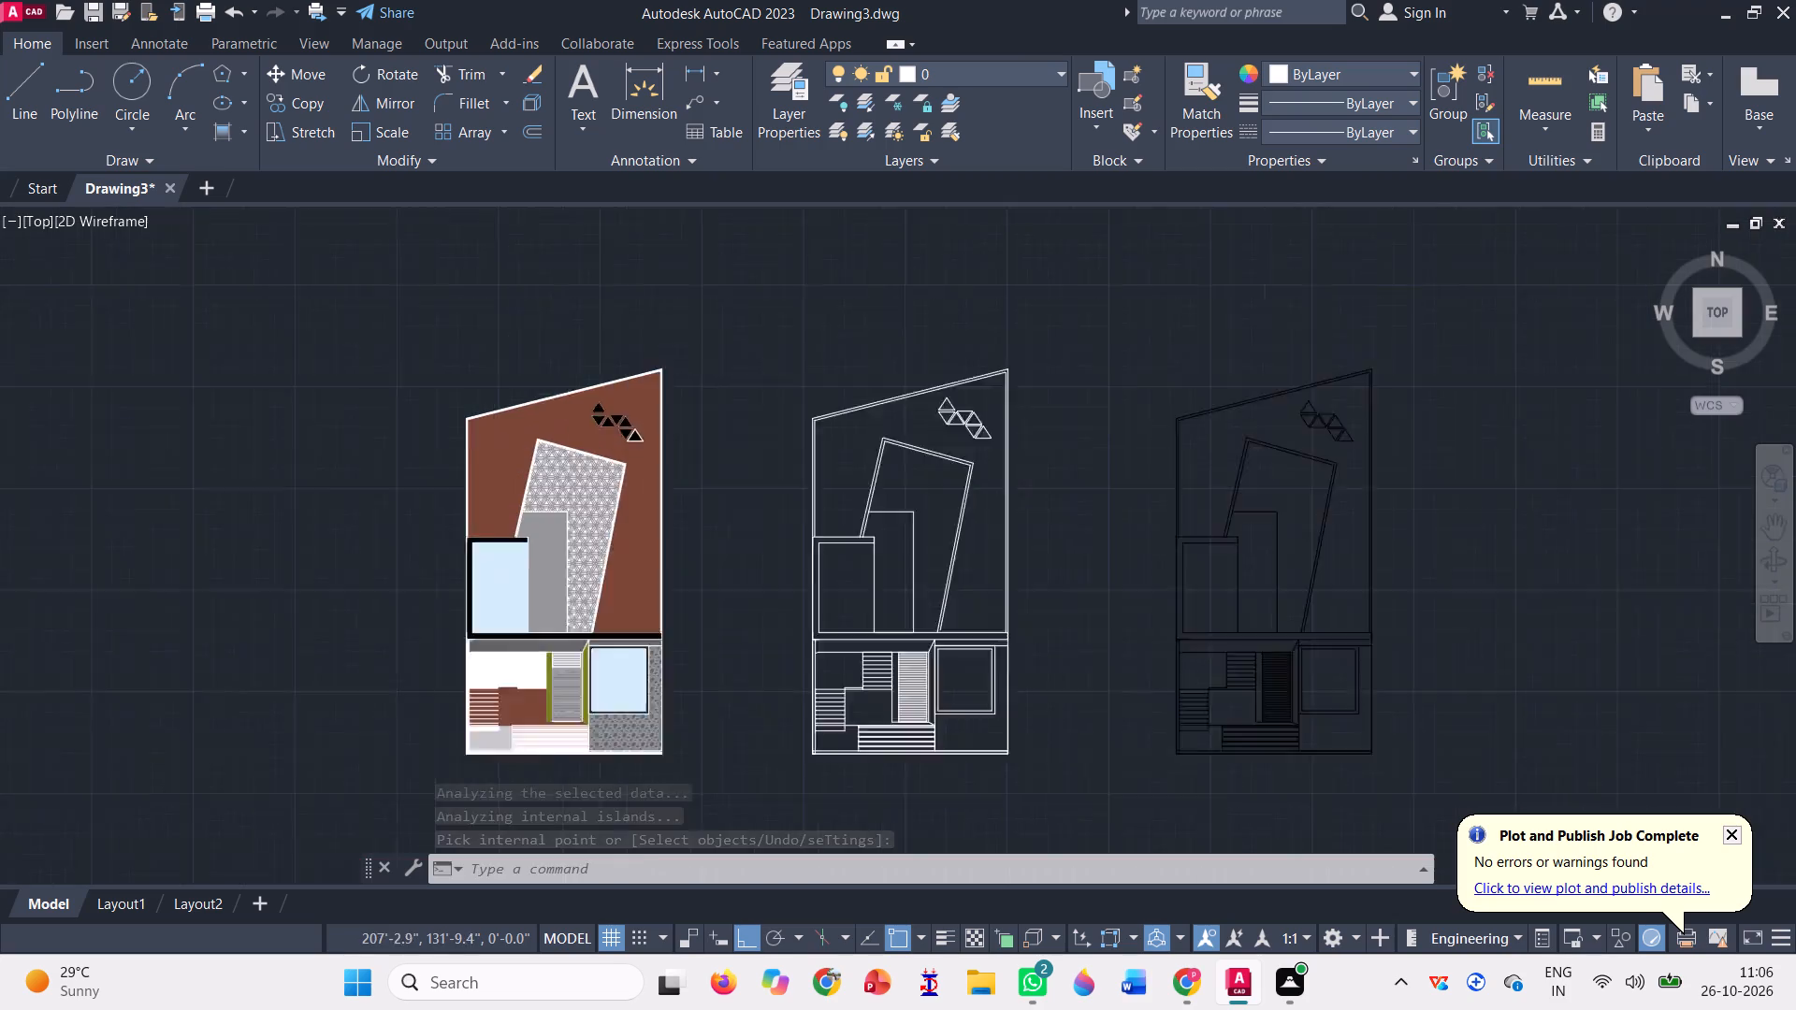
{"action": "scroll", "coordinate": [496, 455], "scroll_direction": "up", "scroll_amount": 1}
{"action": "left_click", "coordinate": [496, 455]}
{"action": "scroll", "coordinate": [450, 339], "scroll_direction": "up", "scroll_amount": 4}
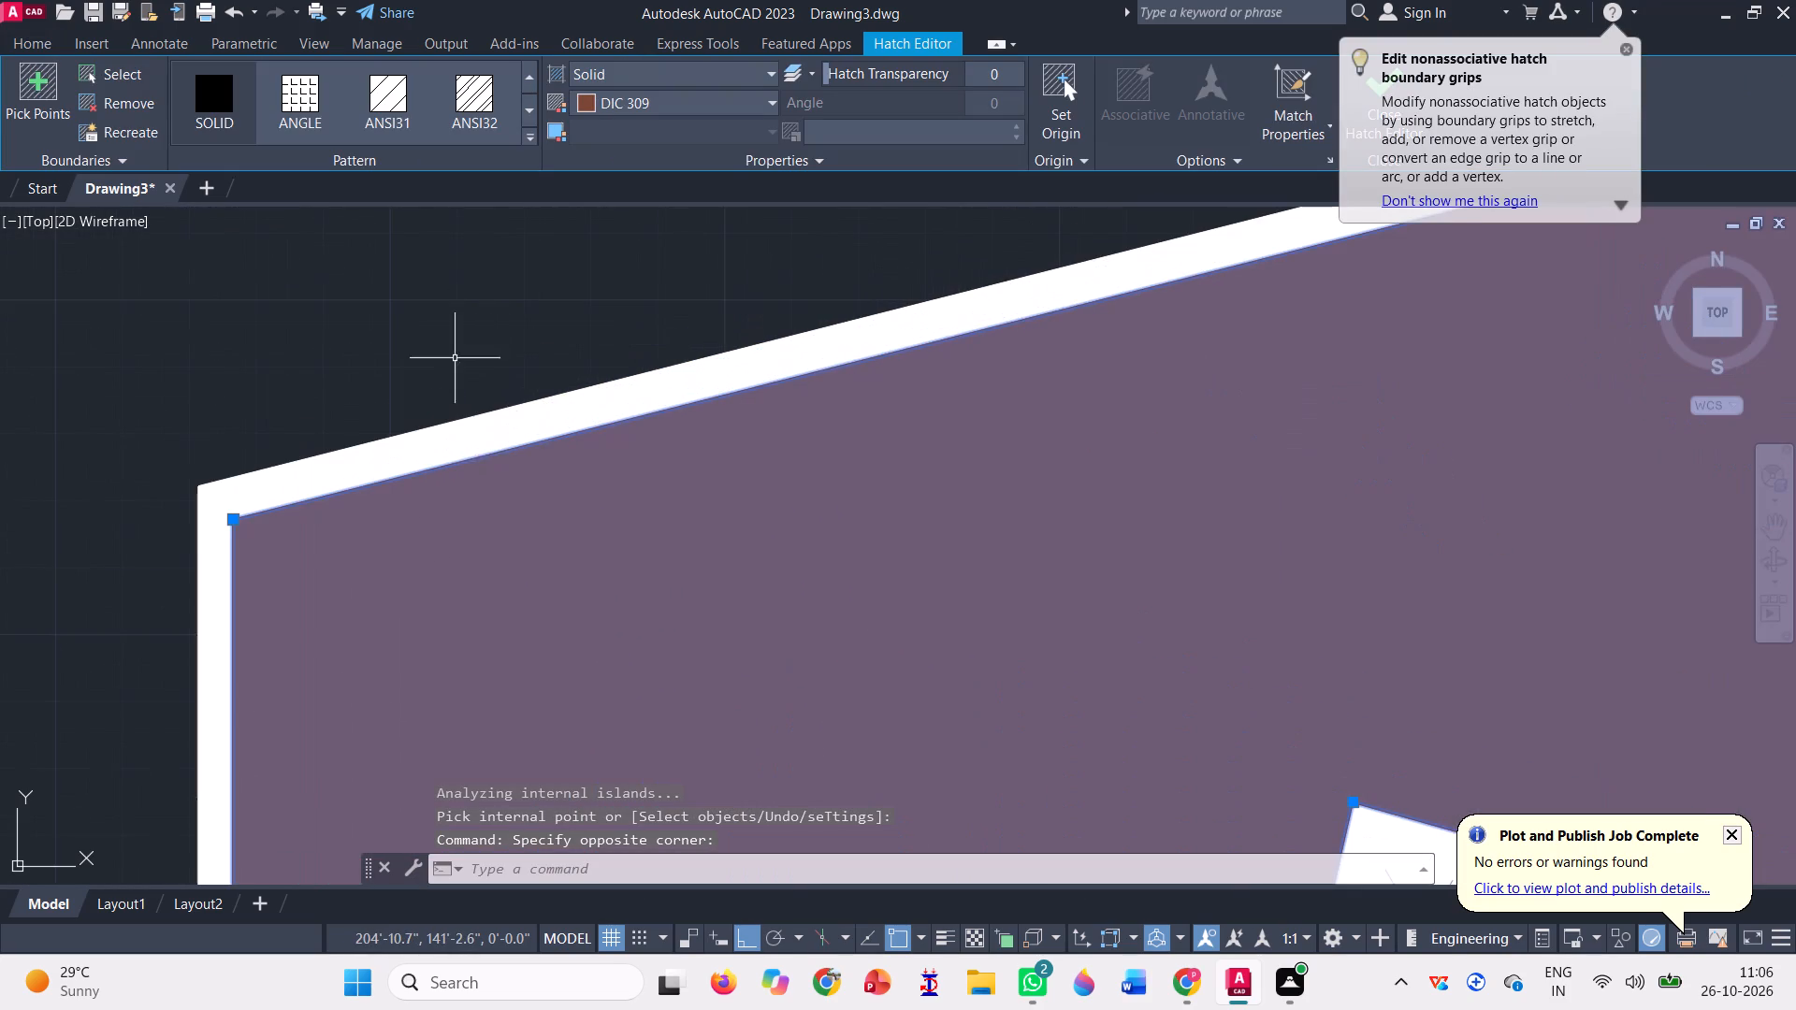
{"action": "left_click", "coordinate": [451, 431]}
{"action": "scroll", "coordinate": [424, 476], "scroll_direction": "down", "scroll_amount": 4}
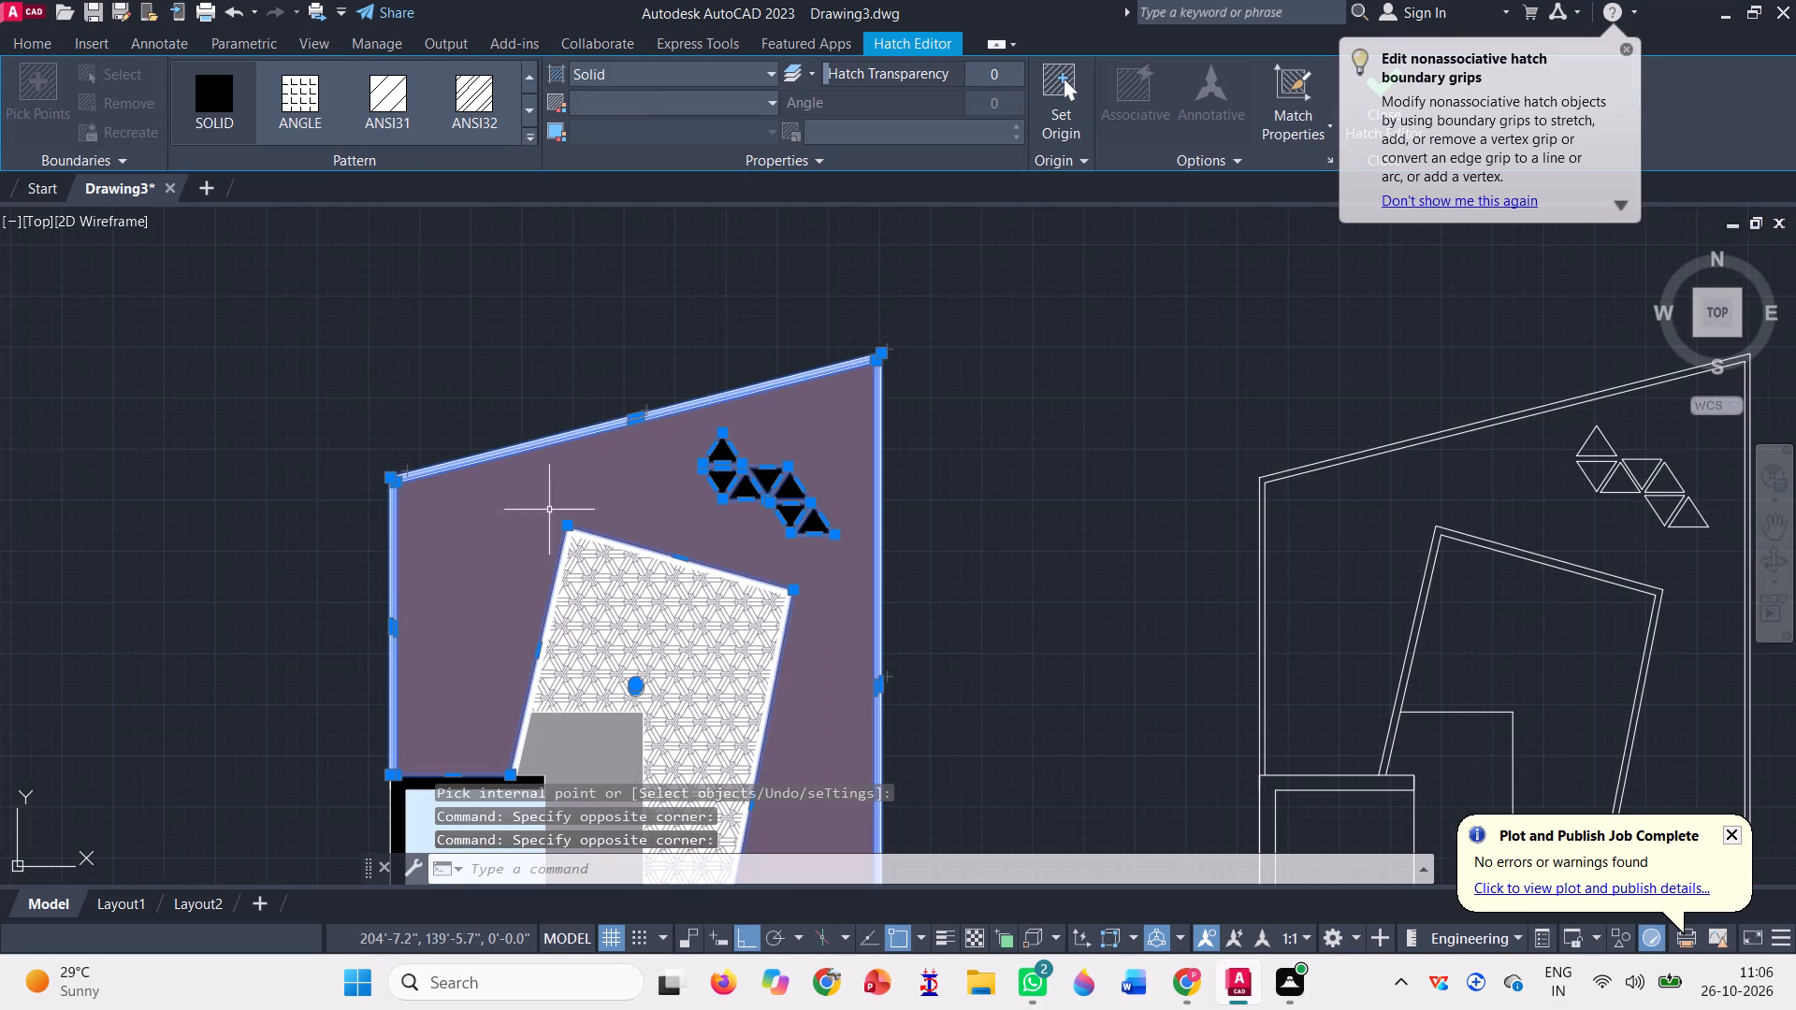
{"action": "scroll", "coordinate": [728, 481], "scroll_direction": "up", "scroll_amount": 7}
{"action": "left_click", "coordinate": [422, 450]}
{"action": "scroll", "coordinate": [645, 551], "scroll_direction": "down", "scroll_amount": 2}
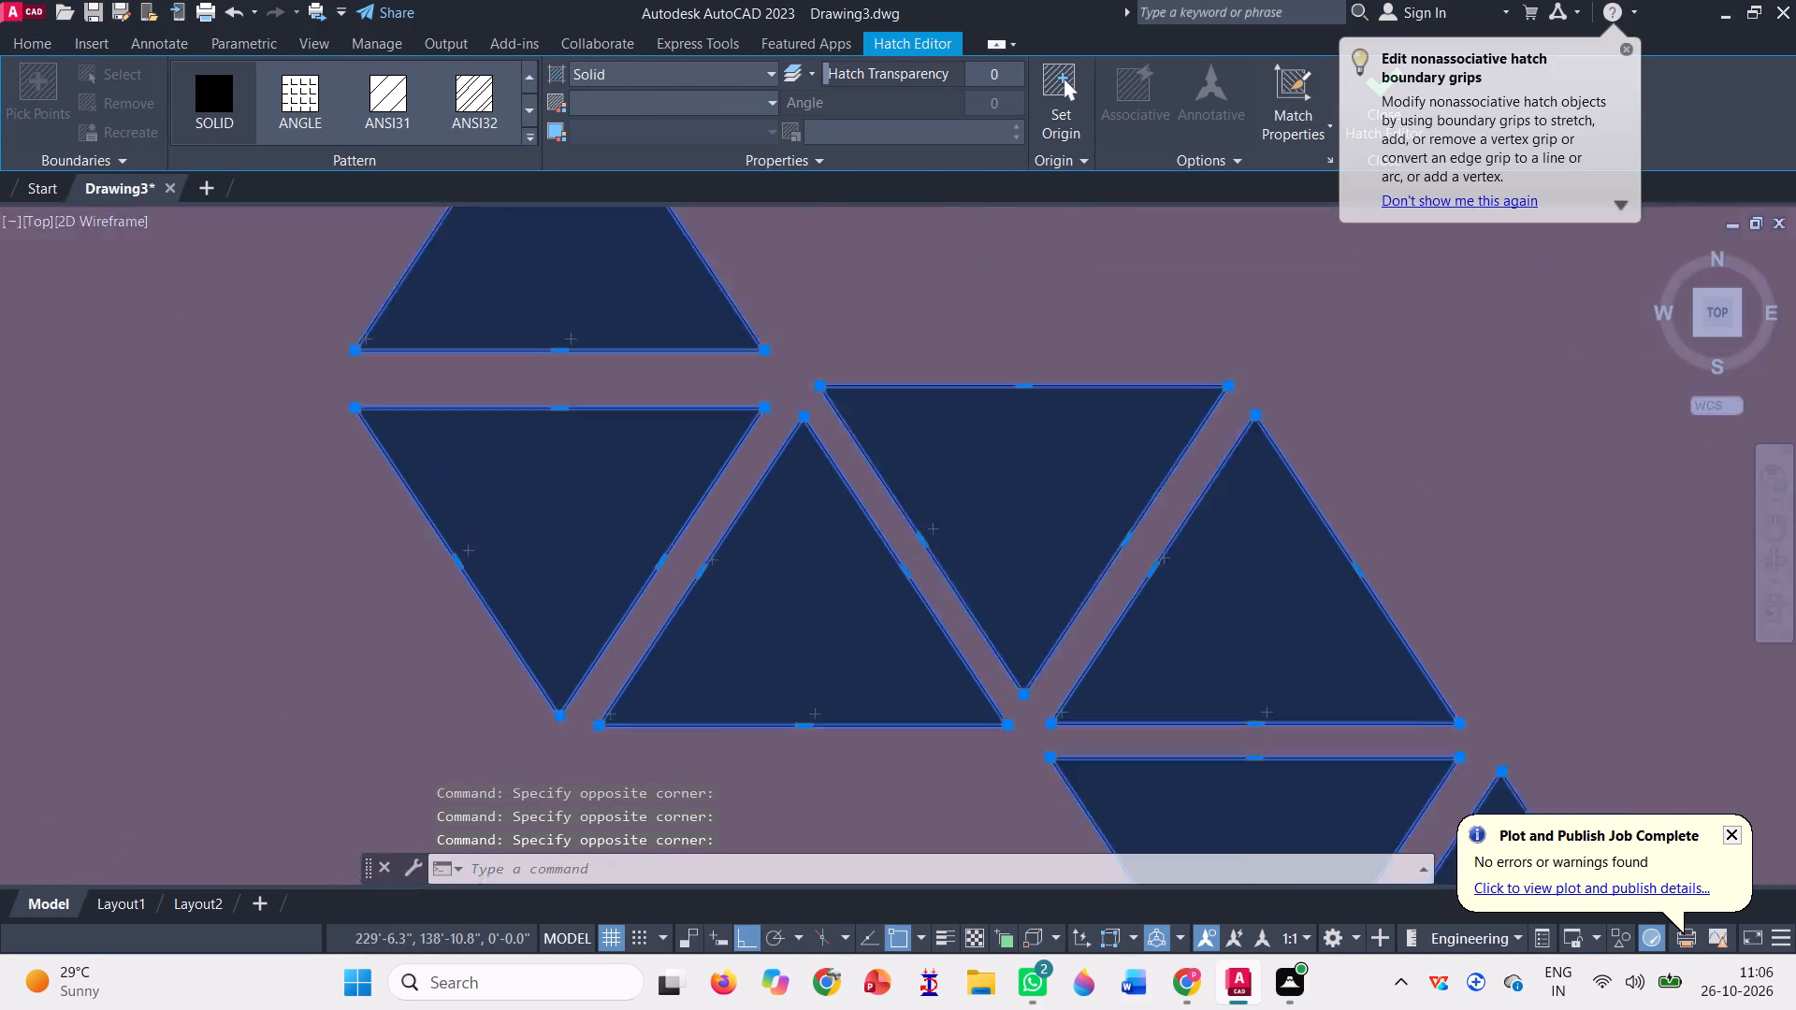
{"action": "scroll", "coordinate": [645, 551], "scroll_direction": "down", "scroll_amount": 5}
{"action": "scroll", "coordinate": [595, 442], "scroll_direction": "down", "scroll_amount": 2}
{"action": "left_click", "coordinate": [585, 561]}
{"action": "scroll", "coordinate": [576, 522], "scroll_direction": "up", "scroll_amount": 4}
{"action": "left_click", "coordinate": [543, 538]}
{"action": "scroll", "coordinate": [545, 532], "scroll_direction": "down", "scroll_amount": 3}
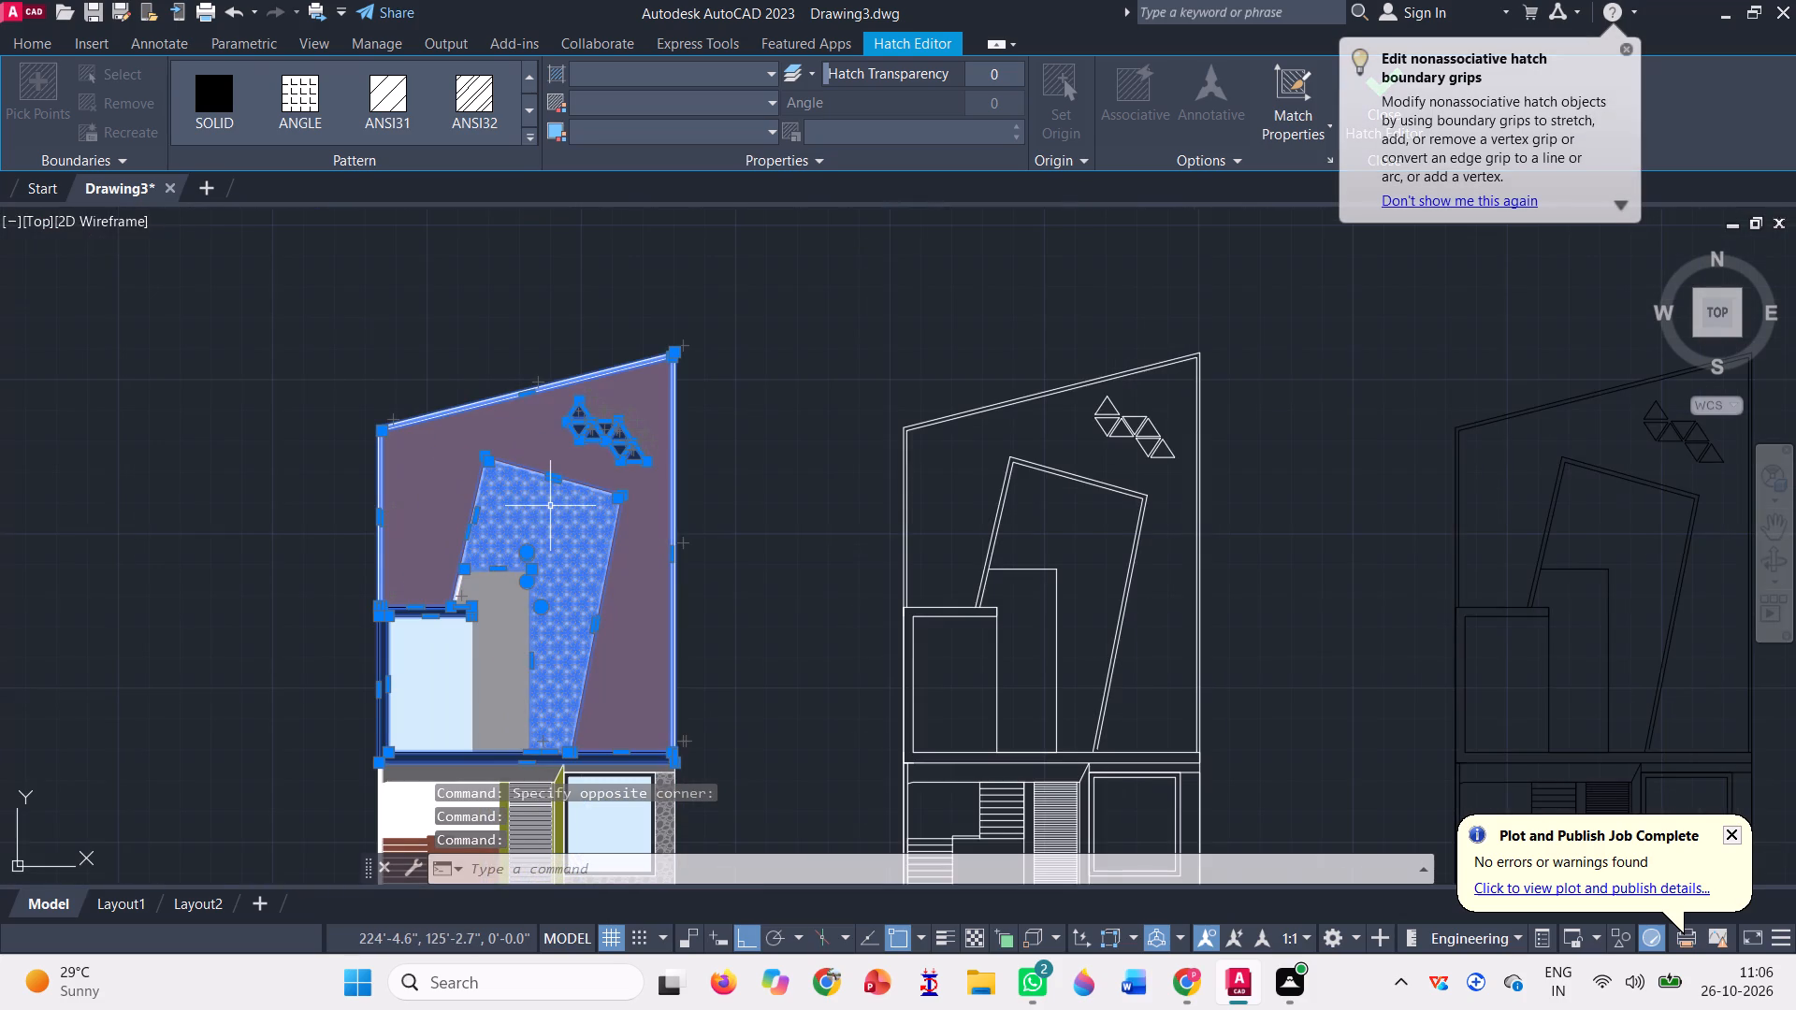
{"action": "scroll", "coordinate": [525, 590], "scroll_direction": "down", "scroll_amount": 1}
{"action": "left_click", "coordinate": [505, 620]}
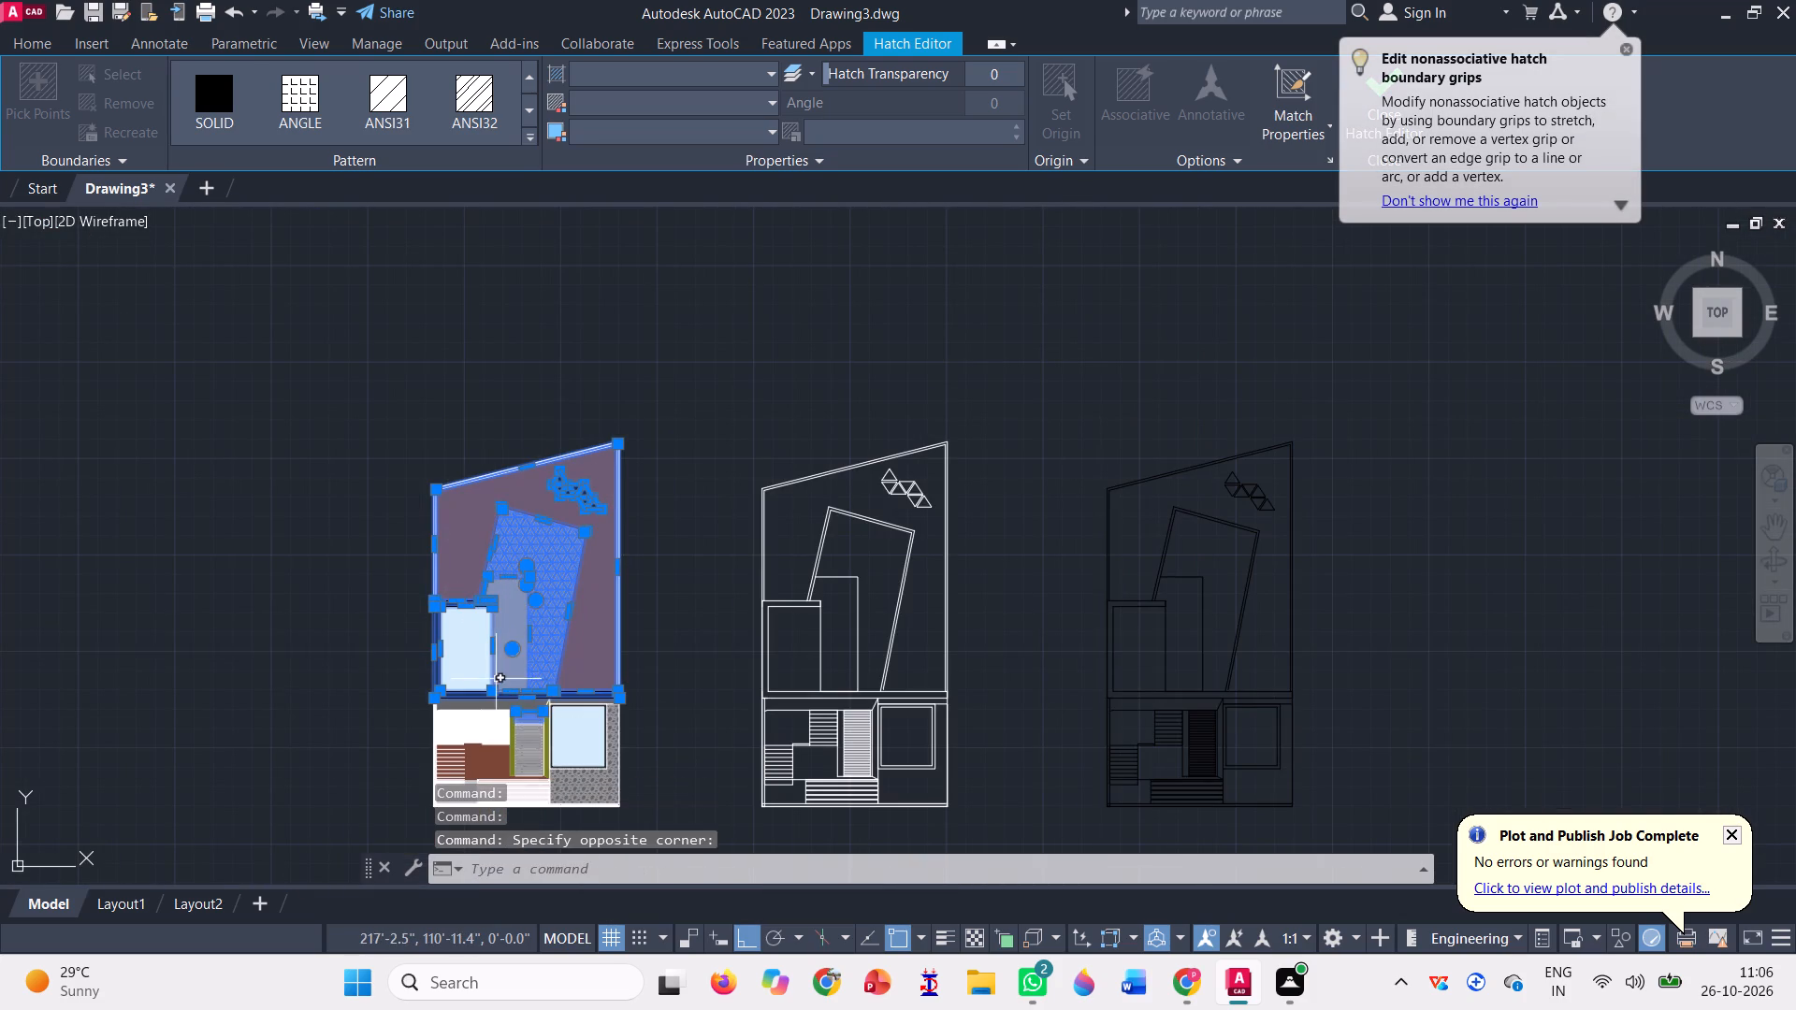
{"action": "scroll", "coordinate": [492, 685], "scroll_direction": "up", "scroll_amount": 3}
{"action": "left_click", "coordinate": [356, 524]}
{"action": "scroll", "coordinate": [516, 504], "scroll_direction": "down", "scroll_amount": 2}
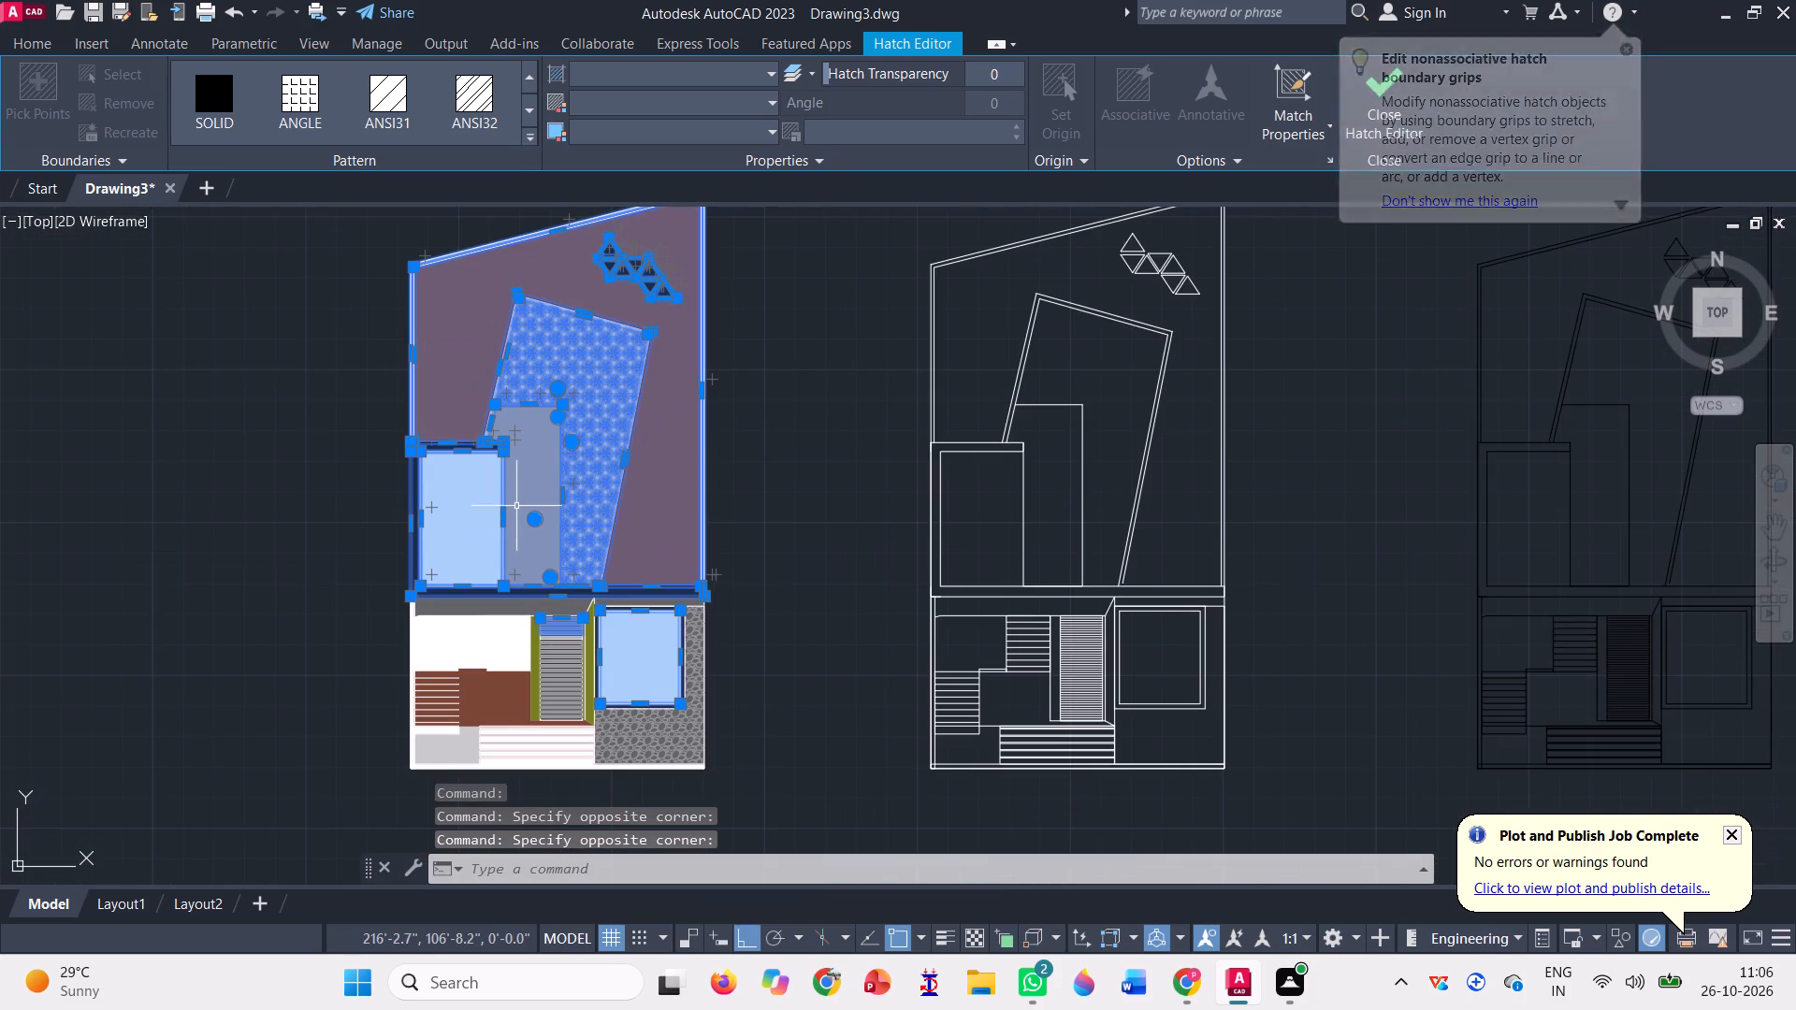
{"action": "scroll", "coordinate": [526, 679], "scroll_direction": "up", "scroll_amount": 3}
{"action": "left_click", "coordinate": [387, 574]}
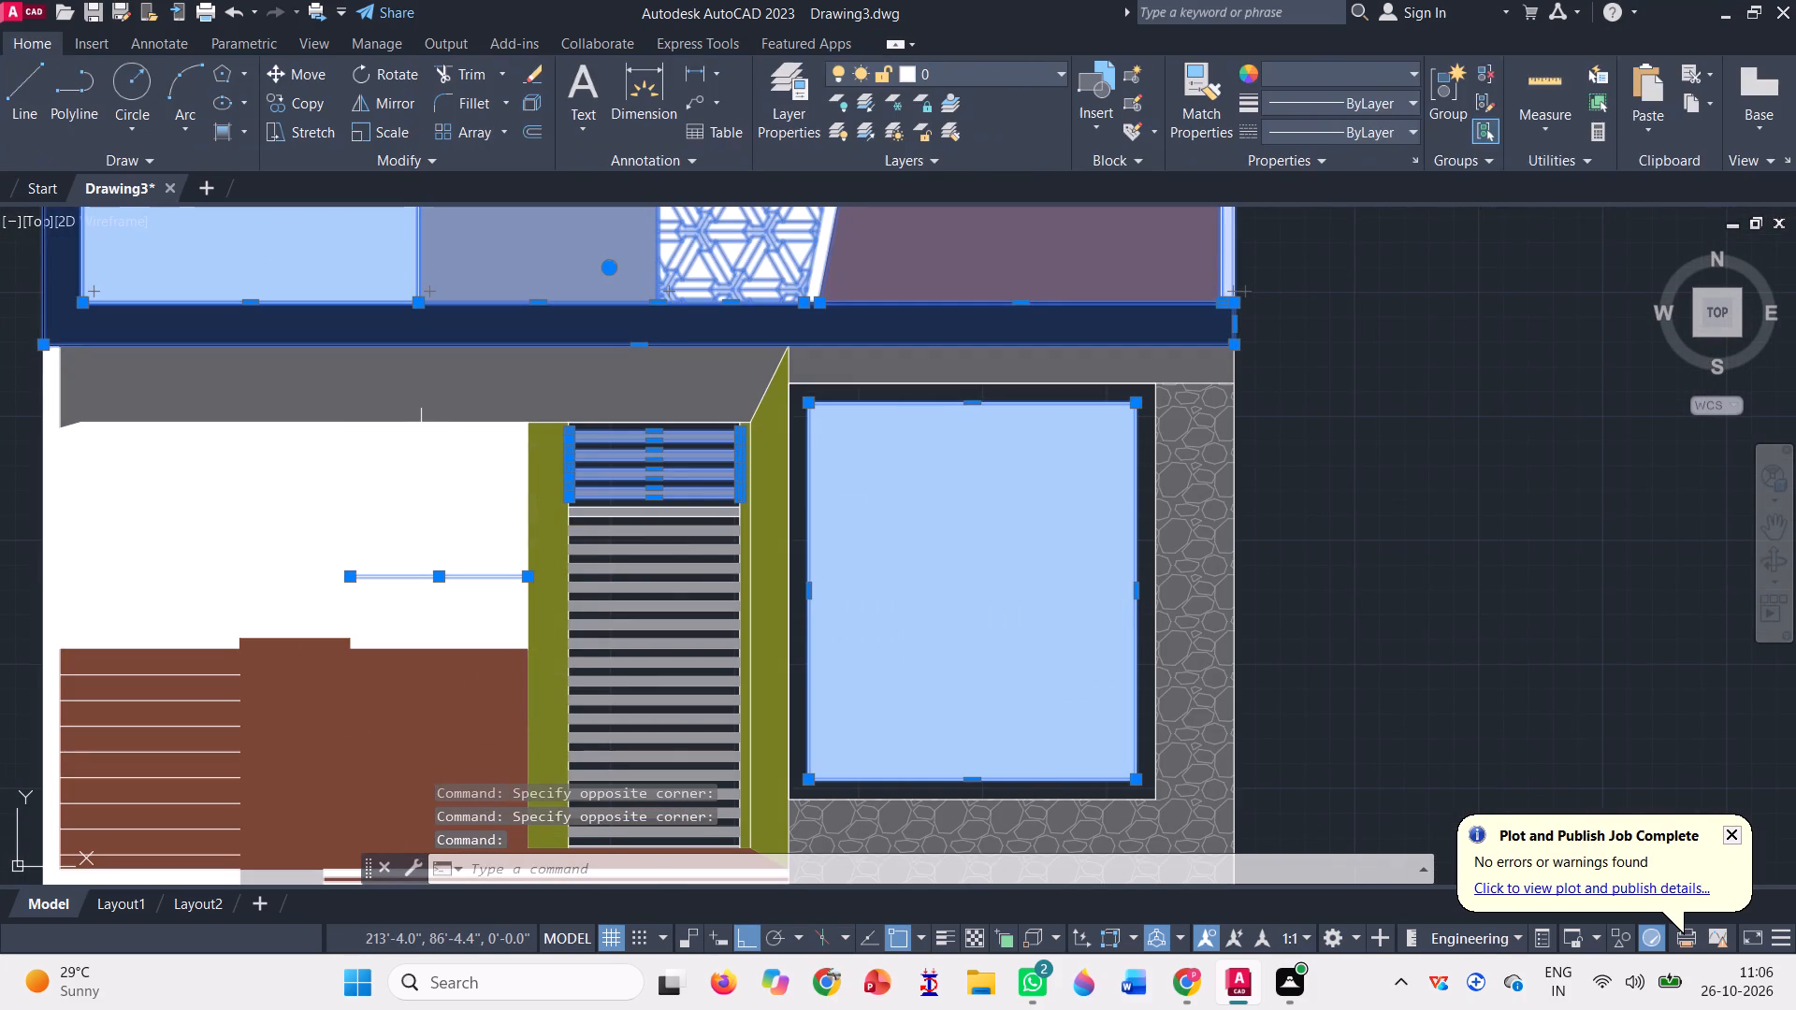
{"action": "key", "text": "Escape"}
Copy the black east layout onto the hatched west layout, matching their southeast corners.
{"action": "scroll", "coordinate": [563, 594], "scroll_direction": "down", "scroll_amount": 4}
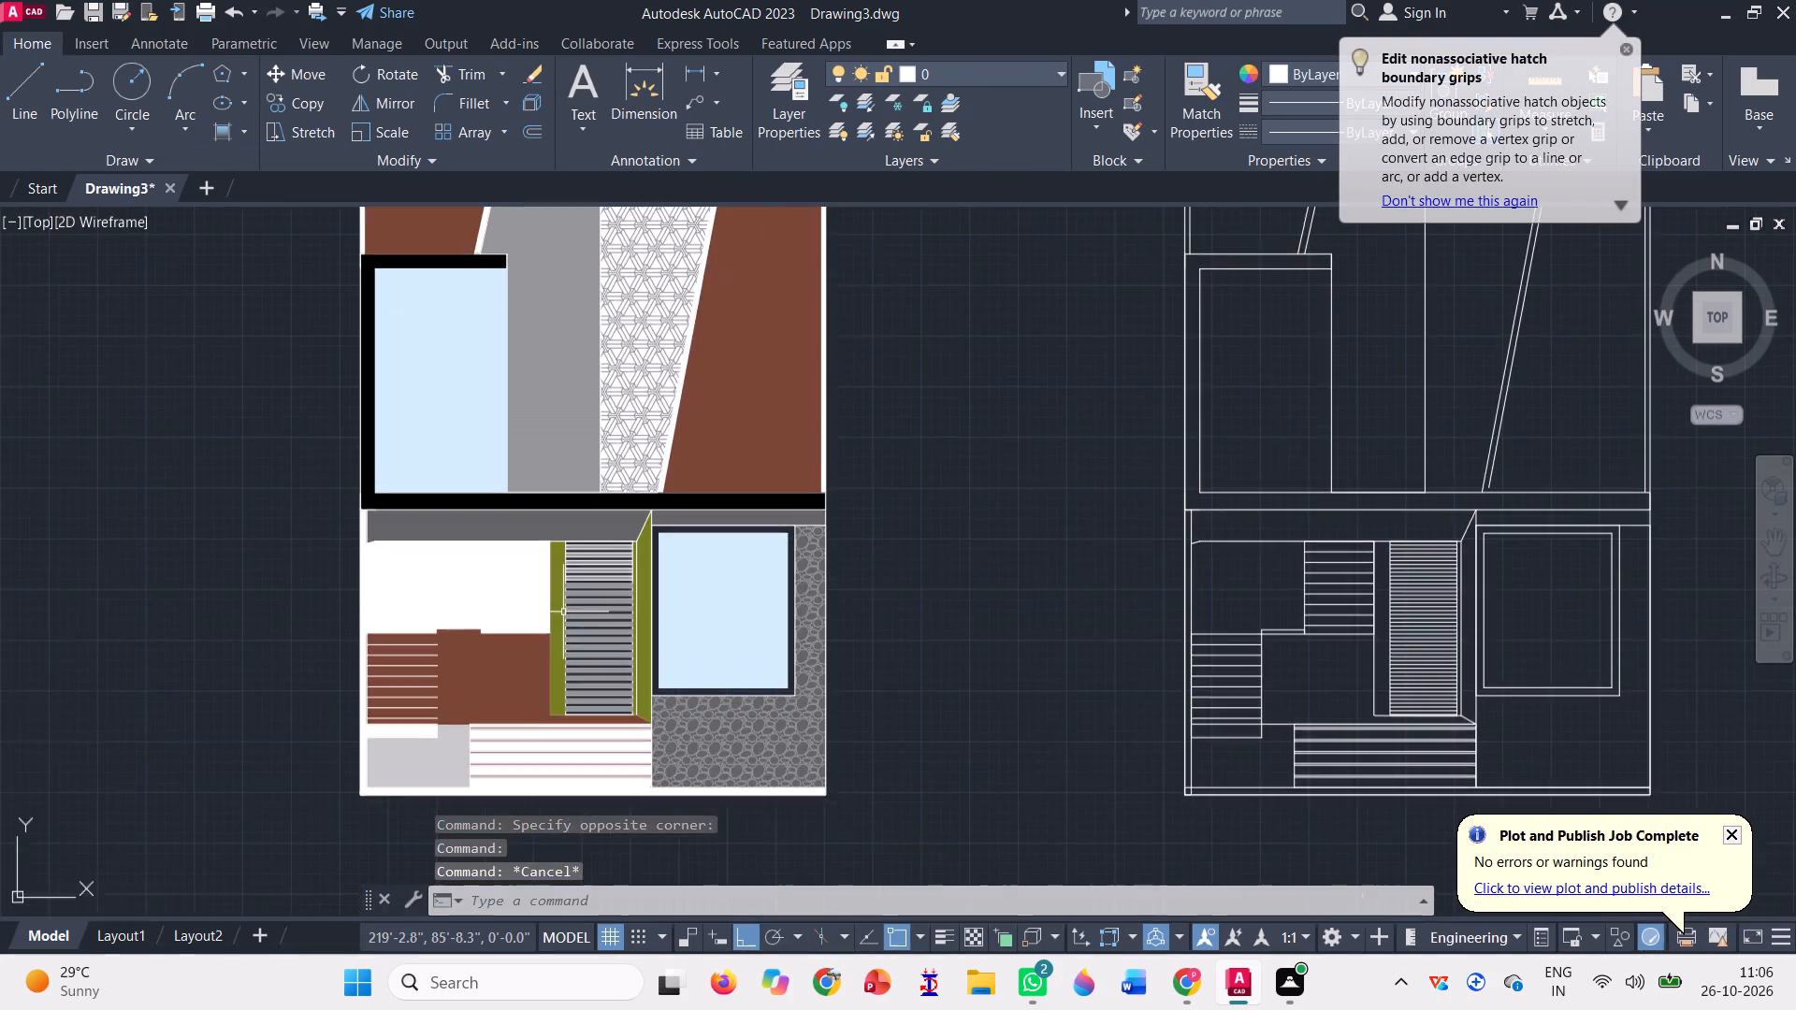
{"action": "scroll", "coordinate": [563, 594], "scroll_direction": "down", "scroll_amount": 1}
{"action": "scroll", "coordinate": [435, 548], "scroll_direction": "down", "scroll_amount": 1}
{"action": "left_click", "coordinate": [1007, 662]}
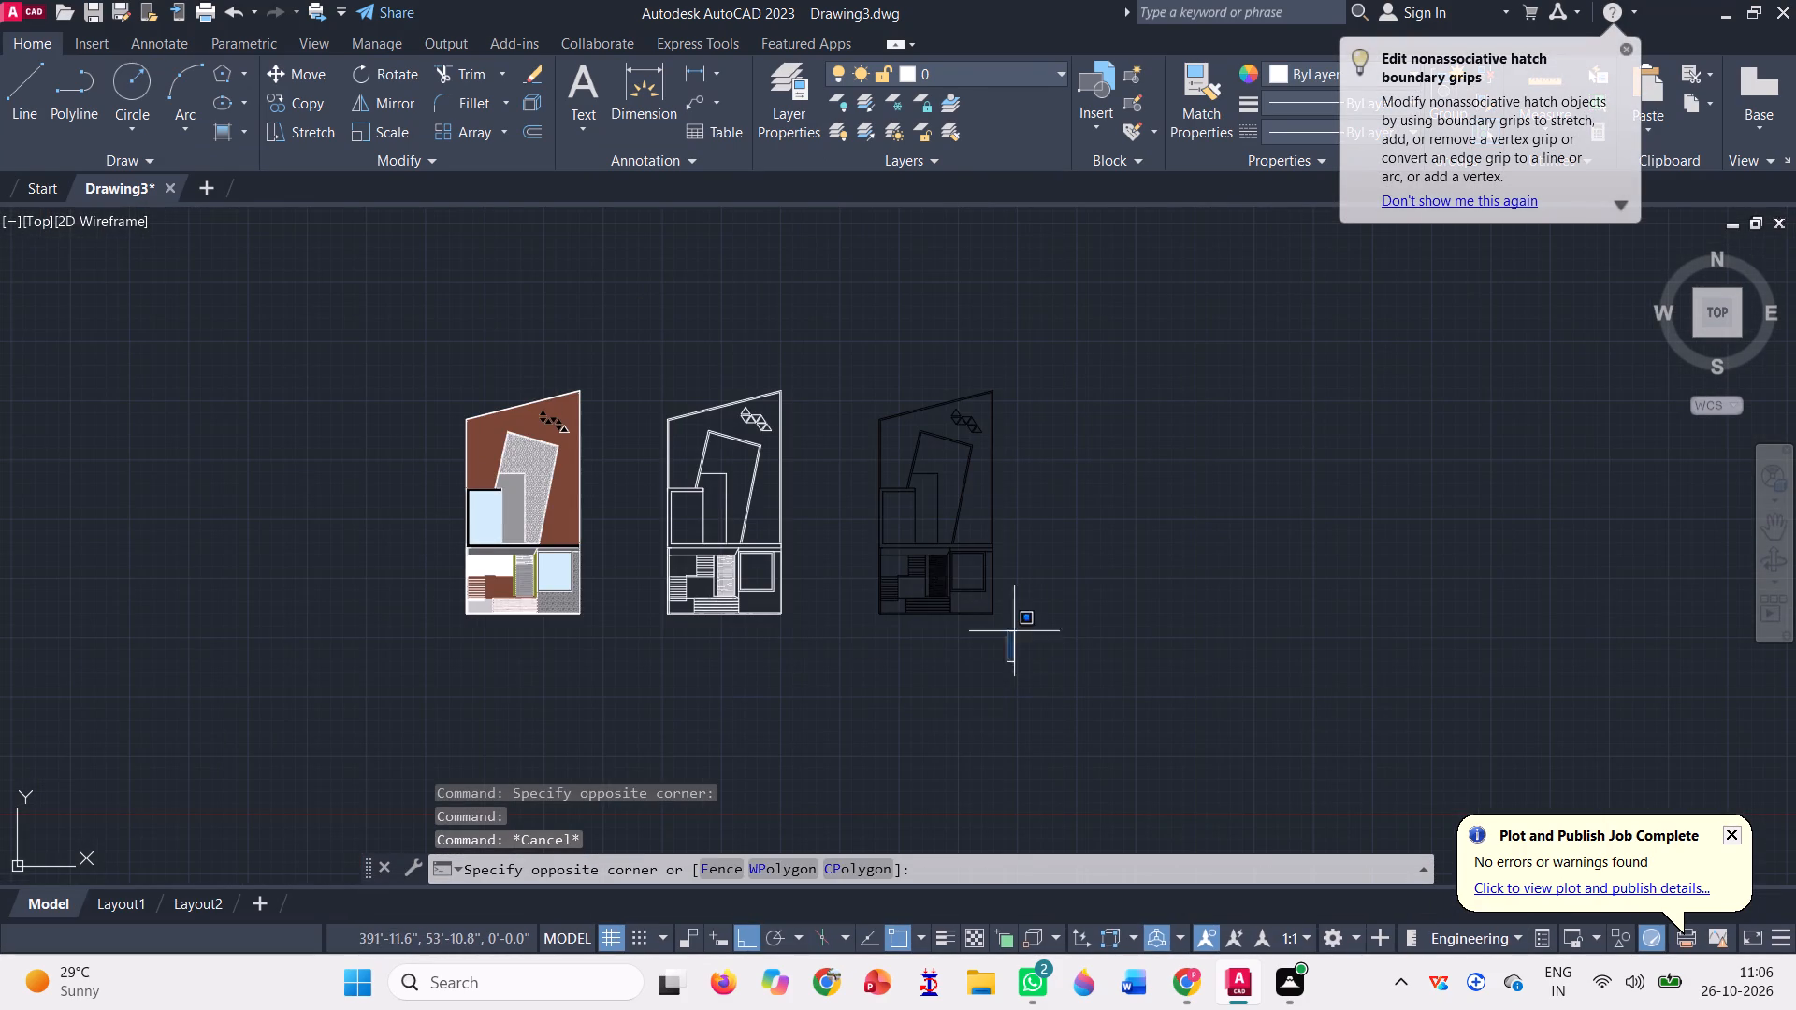
{"action": "left_click", "coordinate": [865, 341]}
{"action": "type", "text": "co"}
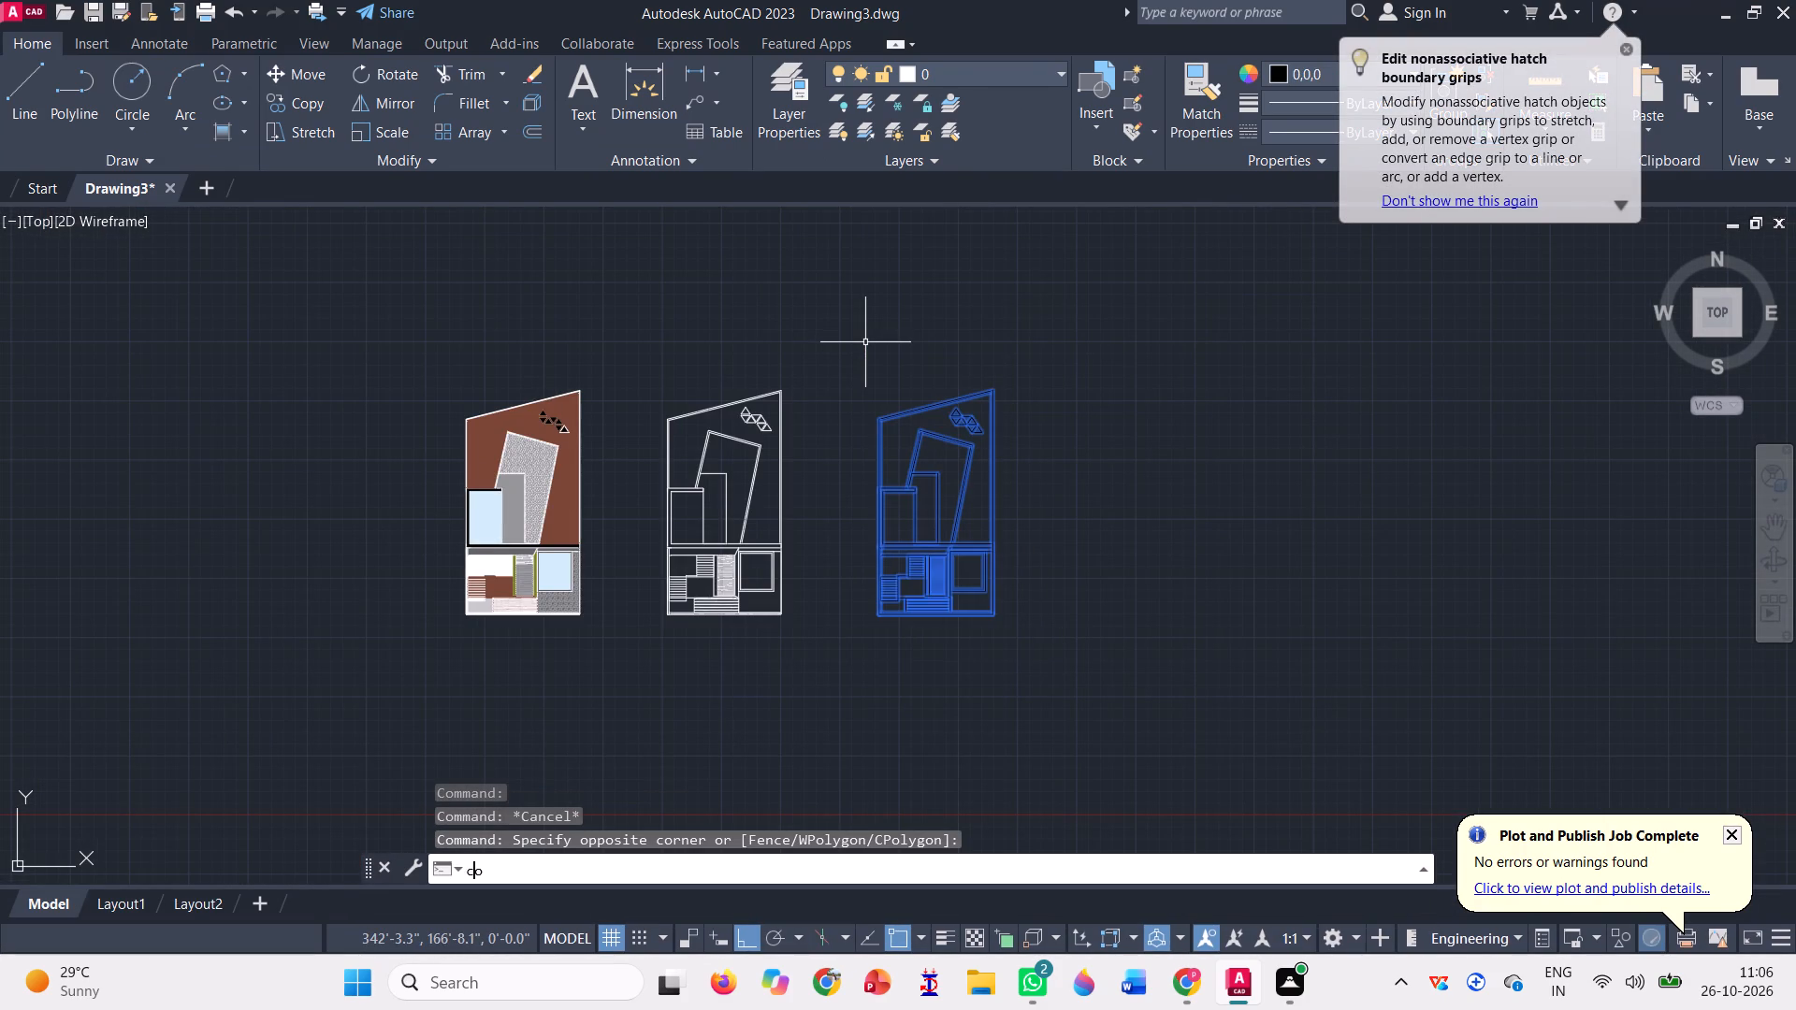
{"action": "key", "text": "space"}
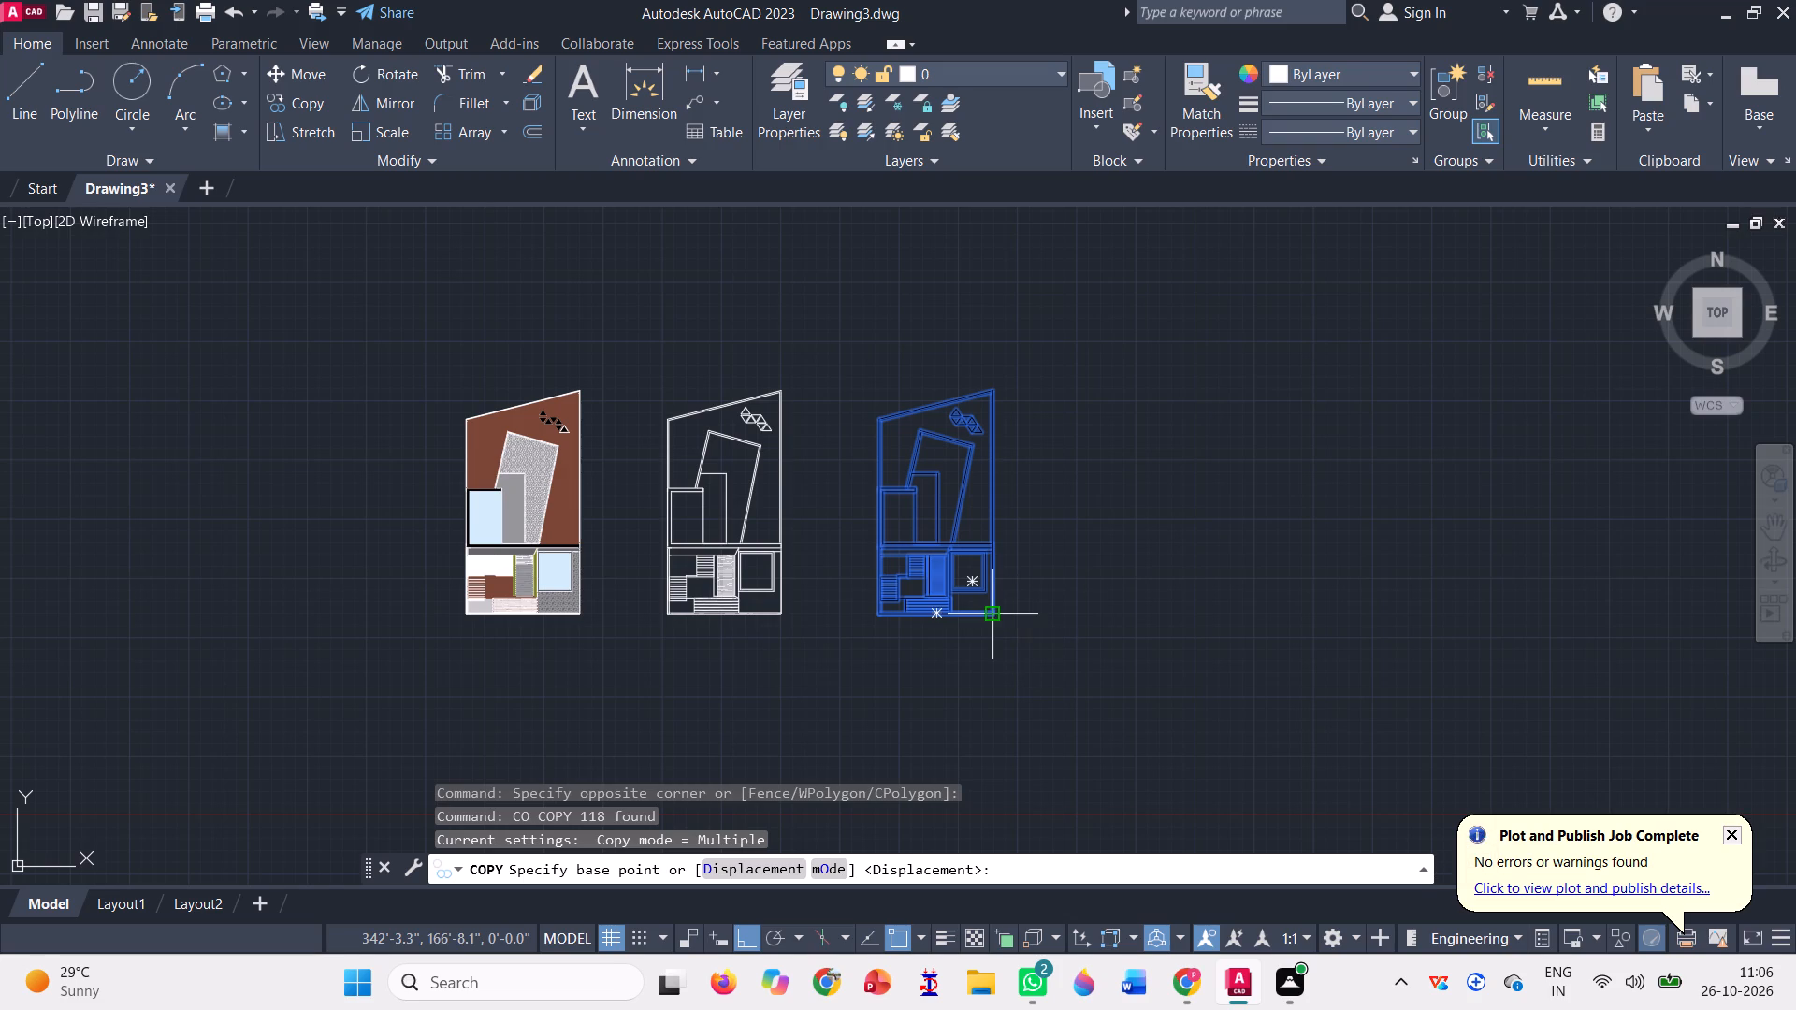
{"action": "left_click", "coordinate": [997, 618]}
{"action": "scroll", "coordinate": [586, 593], "scroll_direction": "up", "scroll_amount": 3}
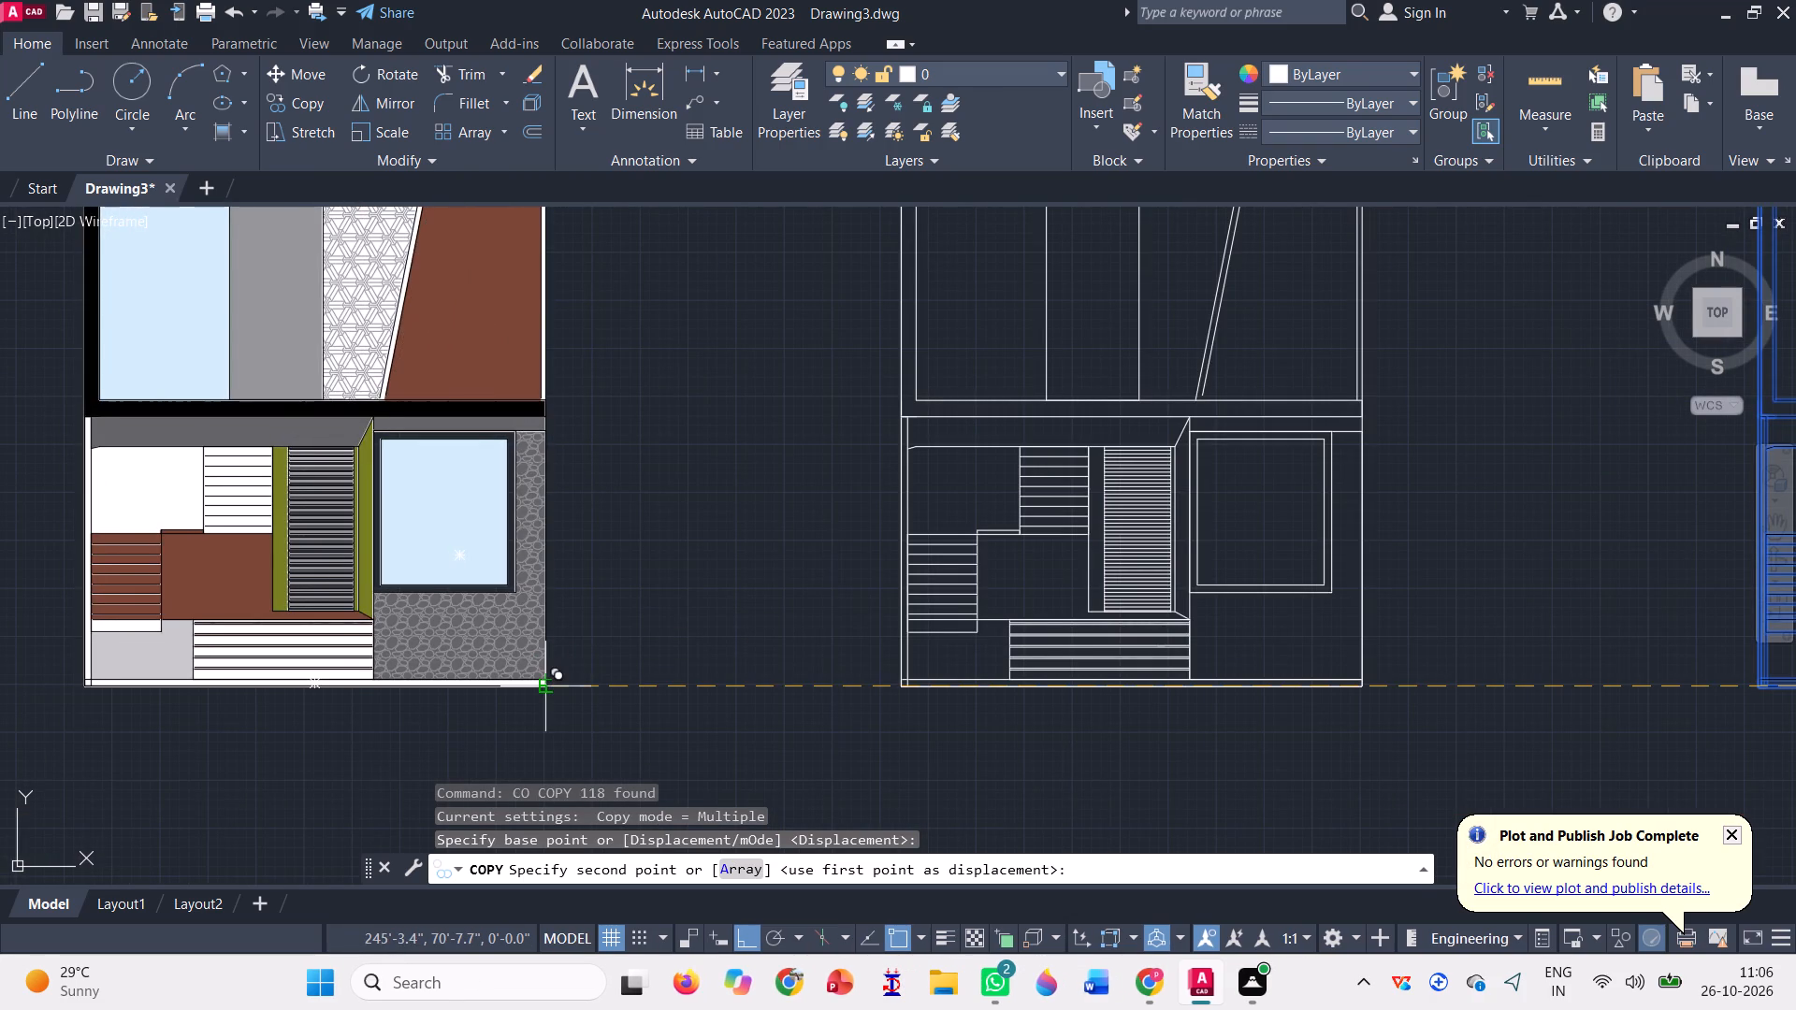
{"action": "scroll", "coordinate": [540, 690], "scroll_direction": "up", "scroll_amount": 3}
{"action": "left_click", "coordinate": [550, 676]}
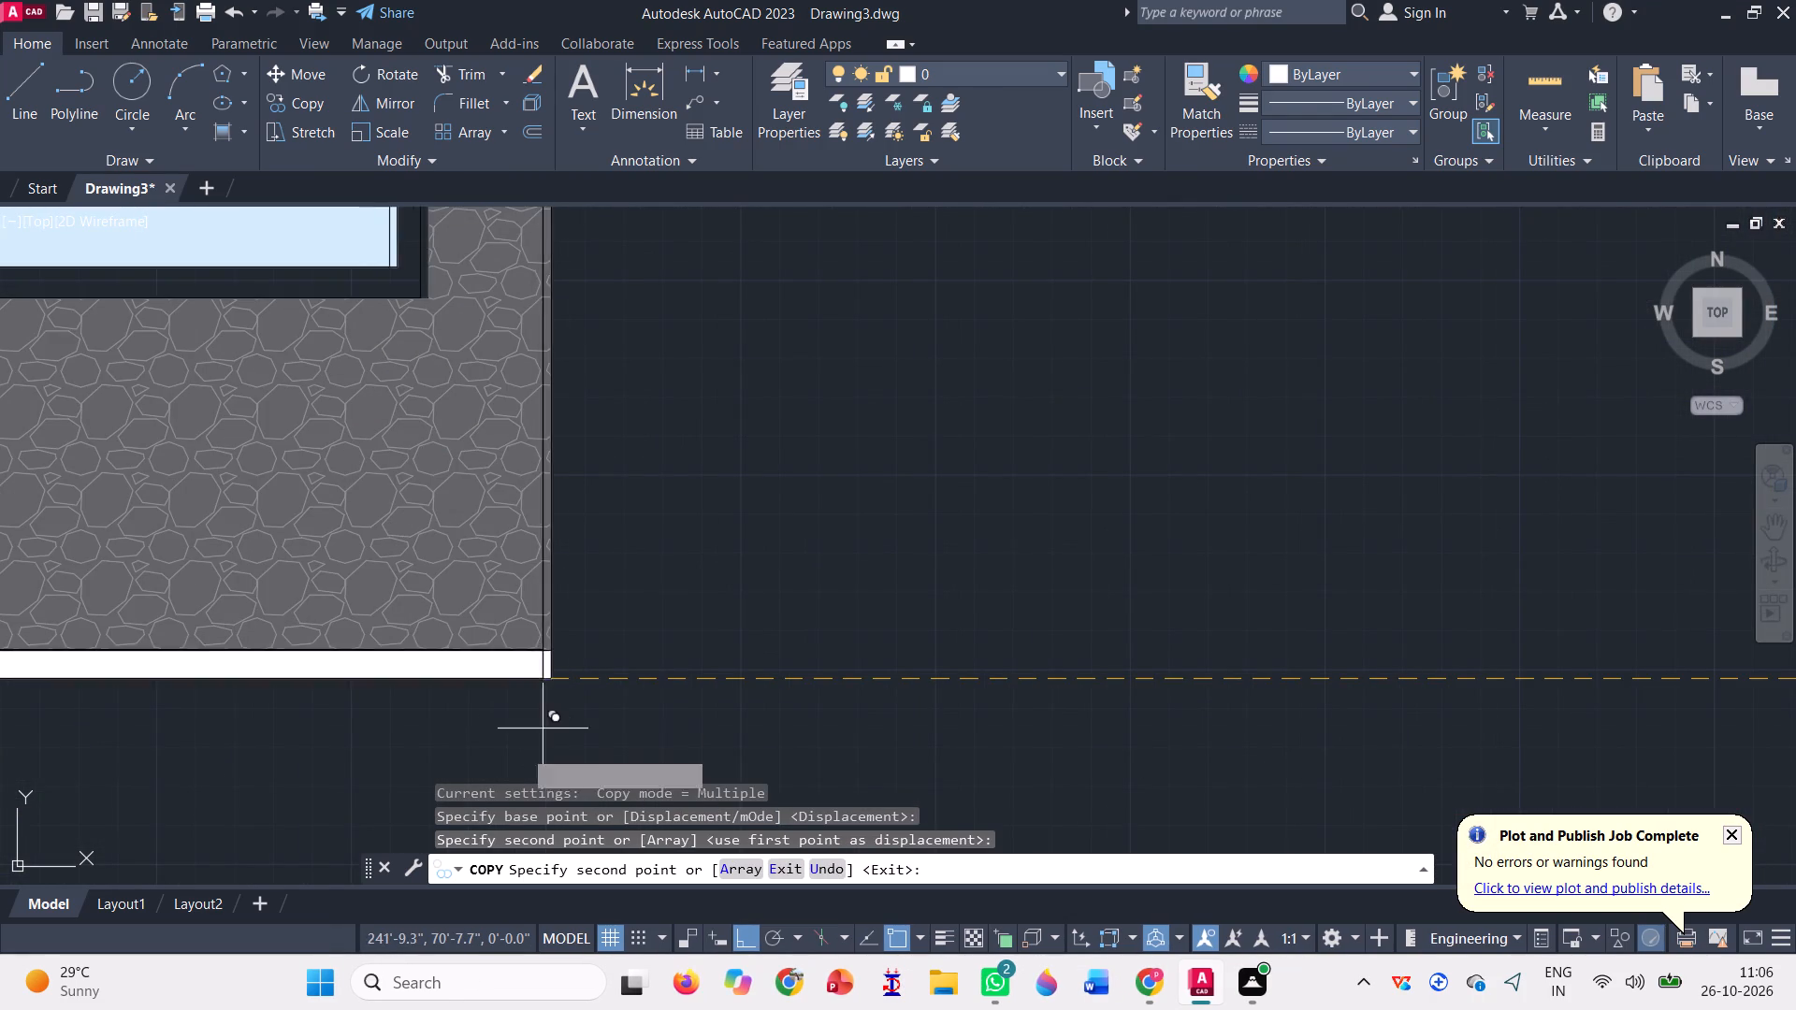
{"action": "scroll", "coordinate": [558, 700], "scroll_direction": "down", "scroll_amount": 6}
{"action": "key", "text": "Escape"}
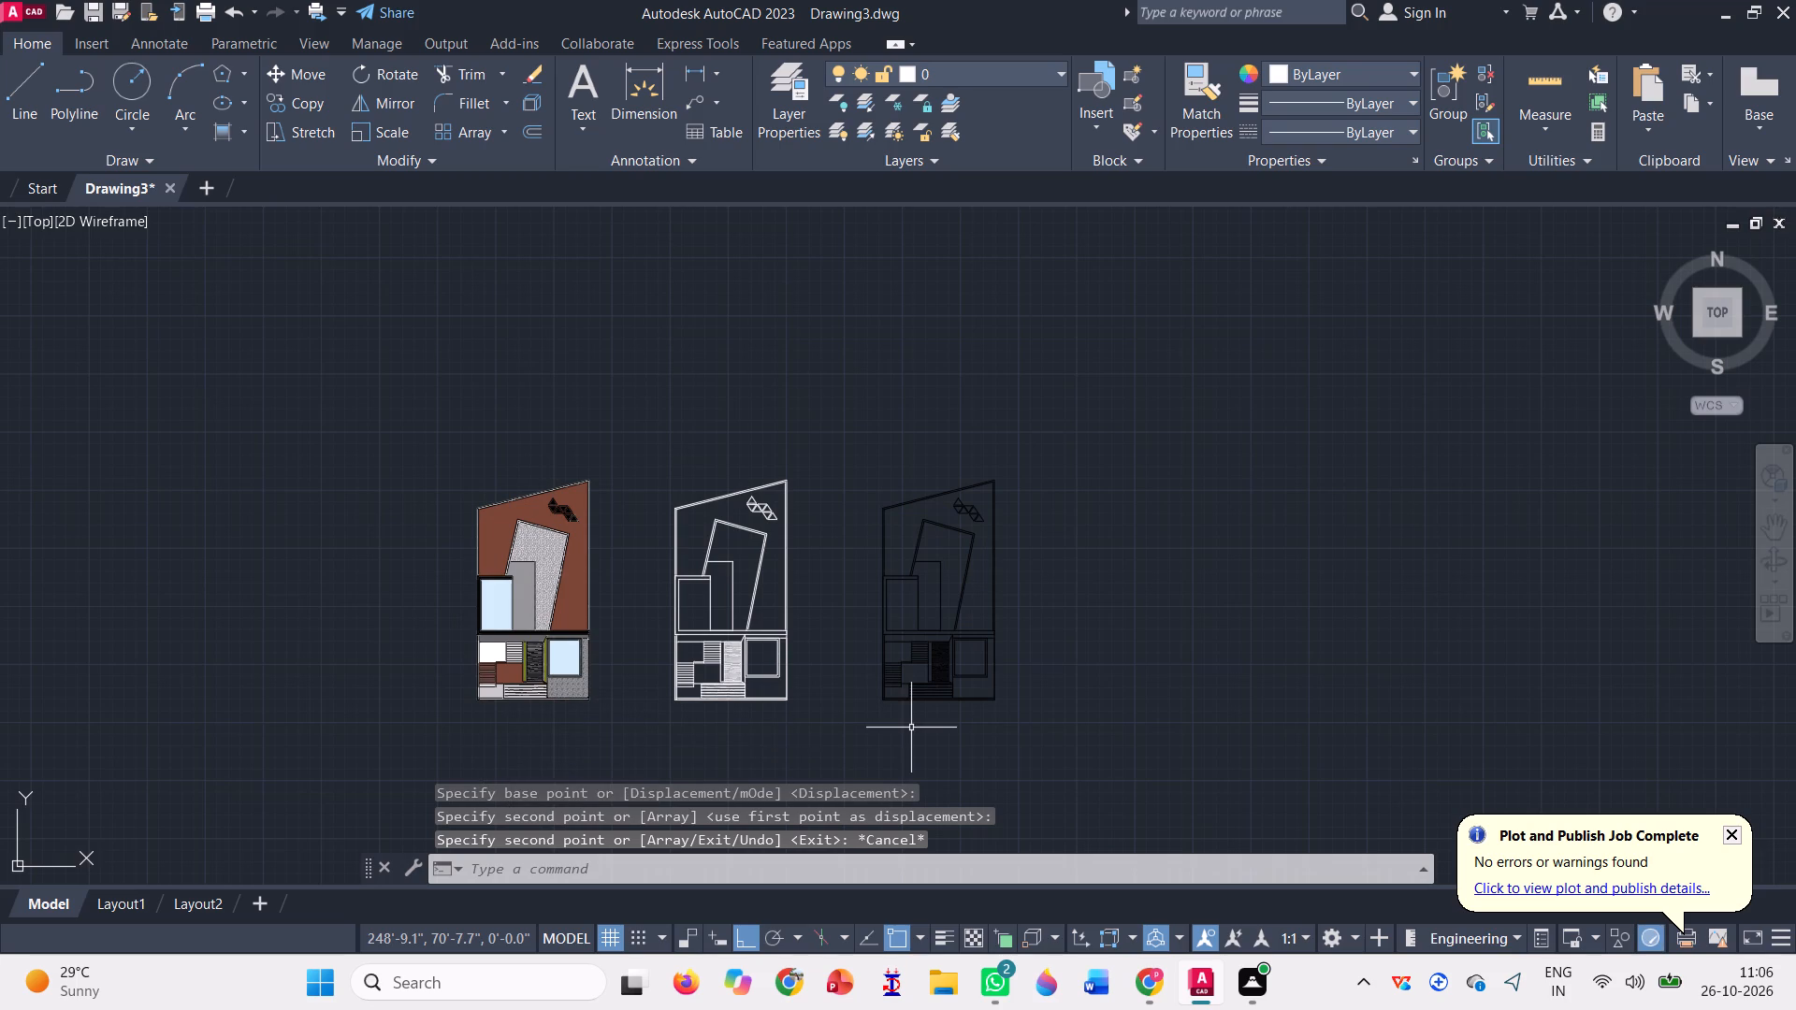
Delete the original black east layout.
{"action": "scroll", "coordinate": [613, 624], "scroll_direction": "up", "scroll_amount": 3}
{"action": "scroll", "coordinate": [566, 615], "scroll_direction": "down", "scroll_amount": 2}
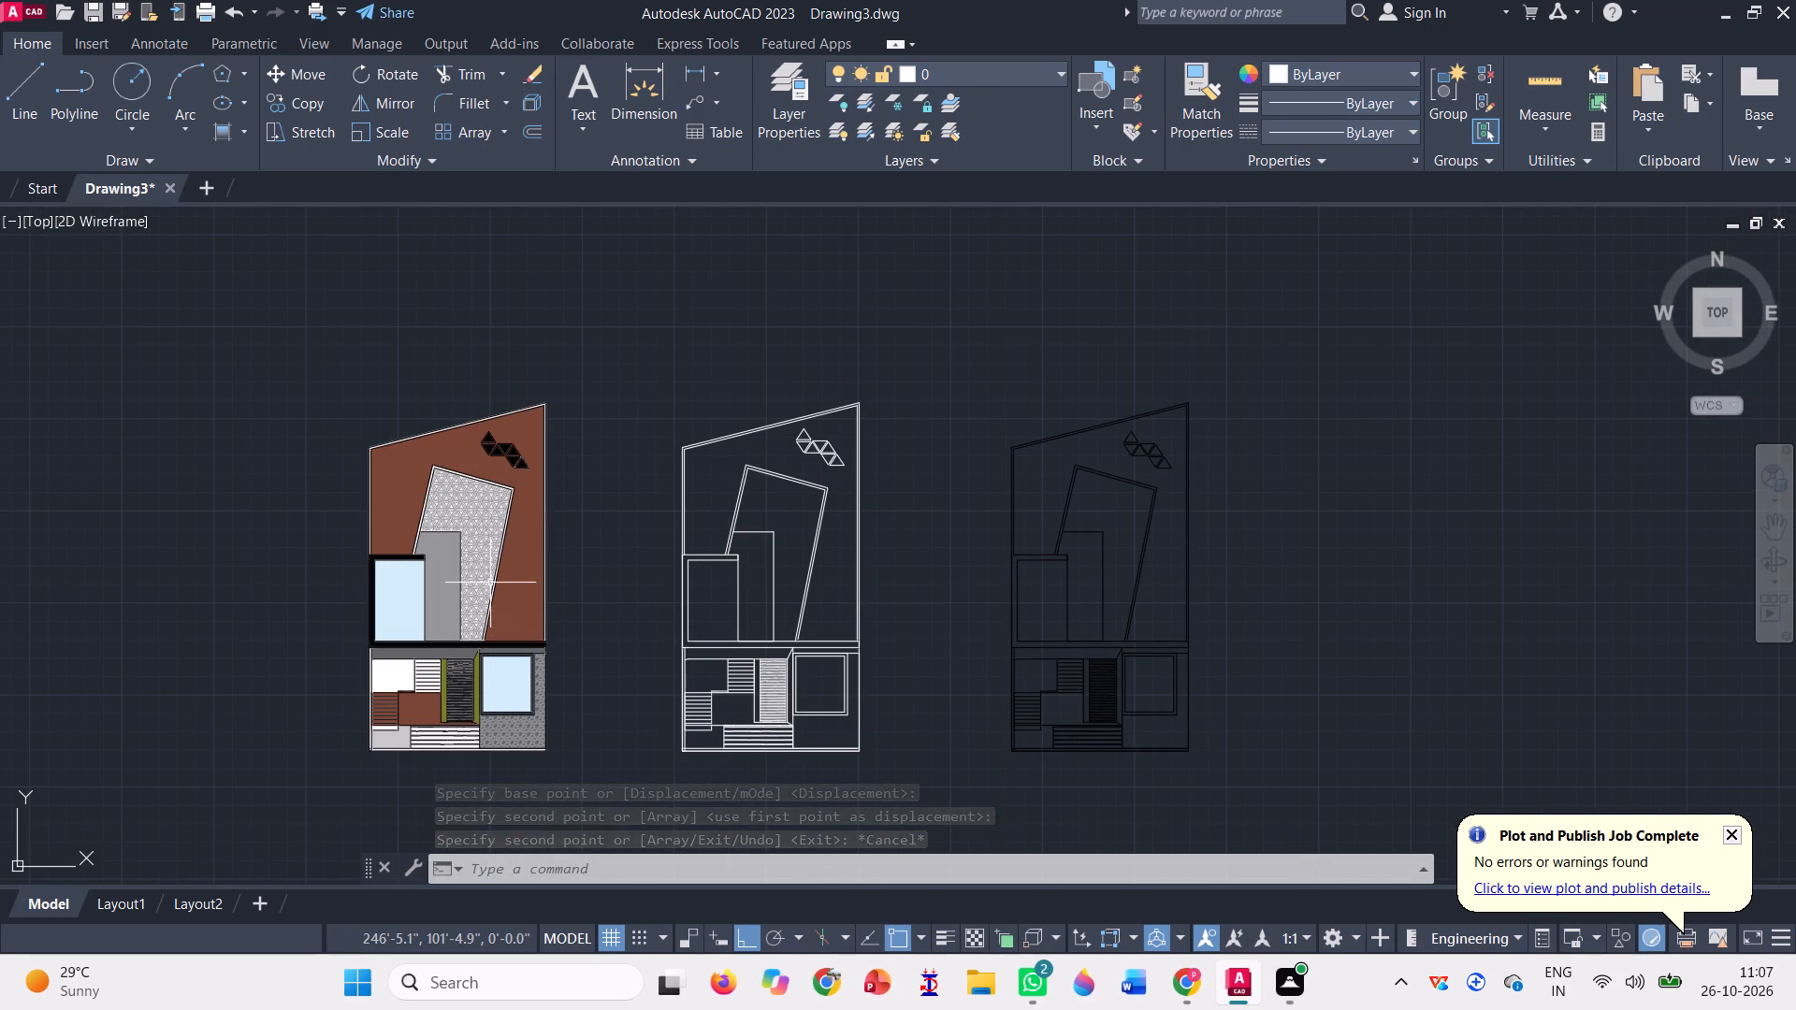
{"action": "scroll", "coordinate": [480, 499], "scroll_direction": "down", "scroll_amount": 1}
{"action": "scroll", "coordinate": [466, 591], "scroll_direction": "up", "scroll_amount": 2}
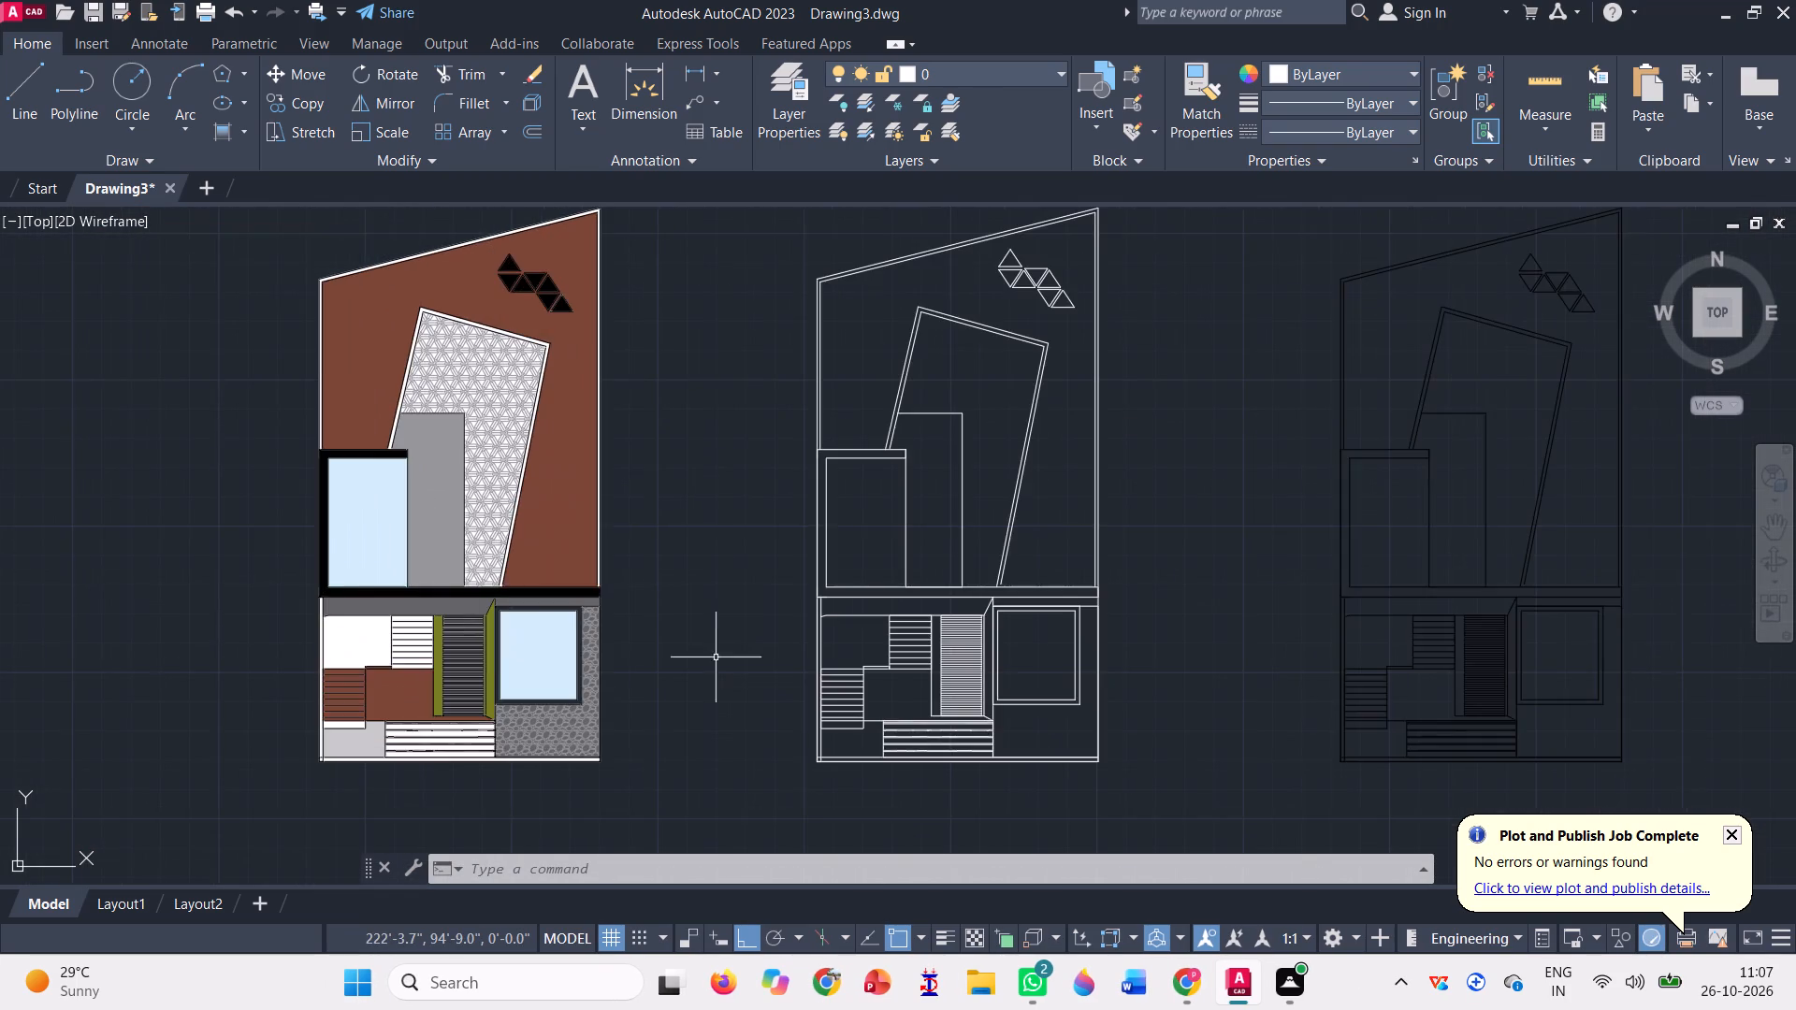
{"action": "scroll", "coordinate": [611, 452], "scroll_direction": "down", "scroll_amount": 2}
{"action": "left_click", "coordinate": [1055, 619]}
{"action": "left_click", "coordinate": [876, 339]}
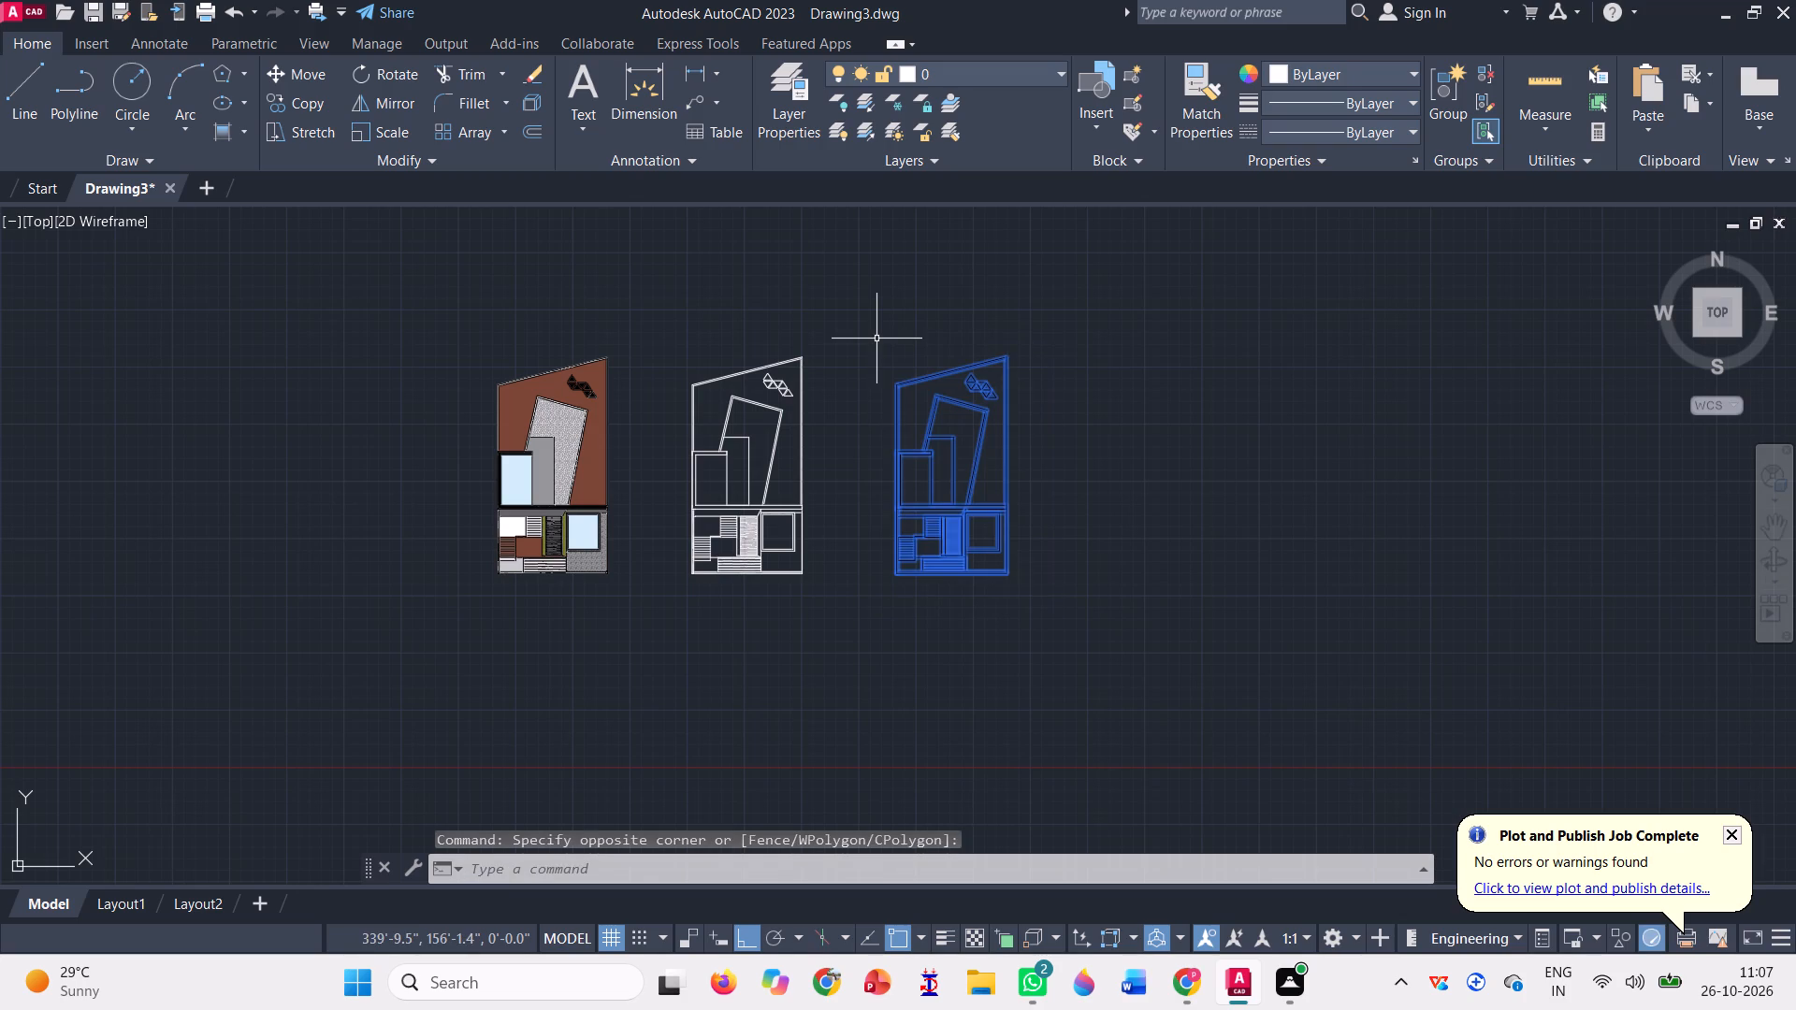
{"action": "key", "text": "Delete"}
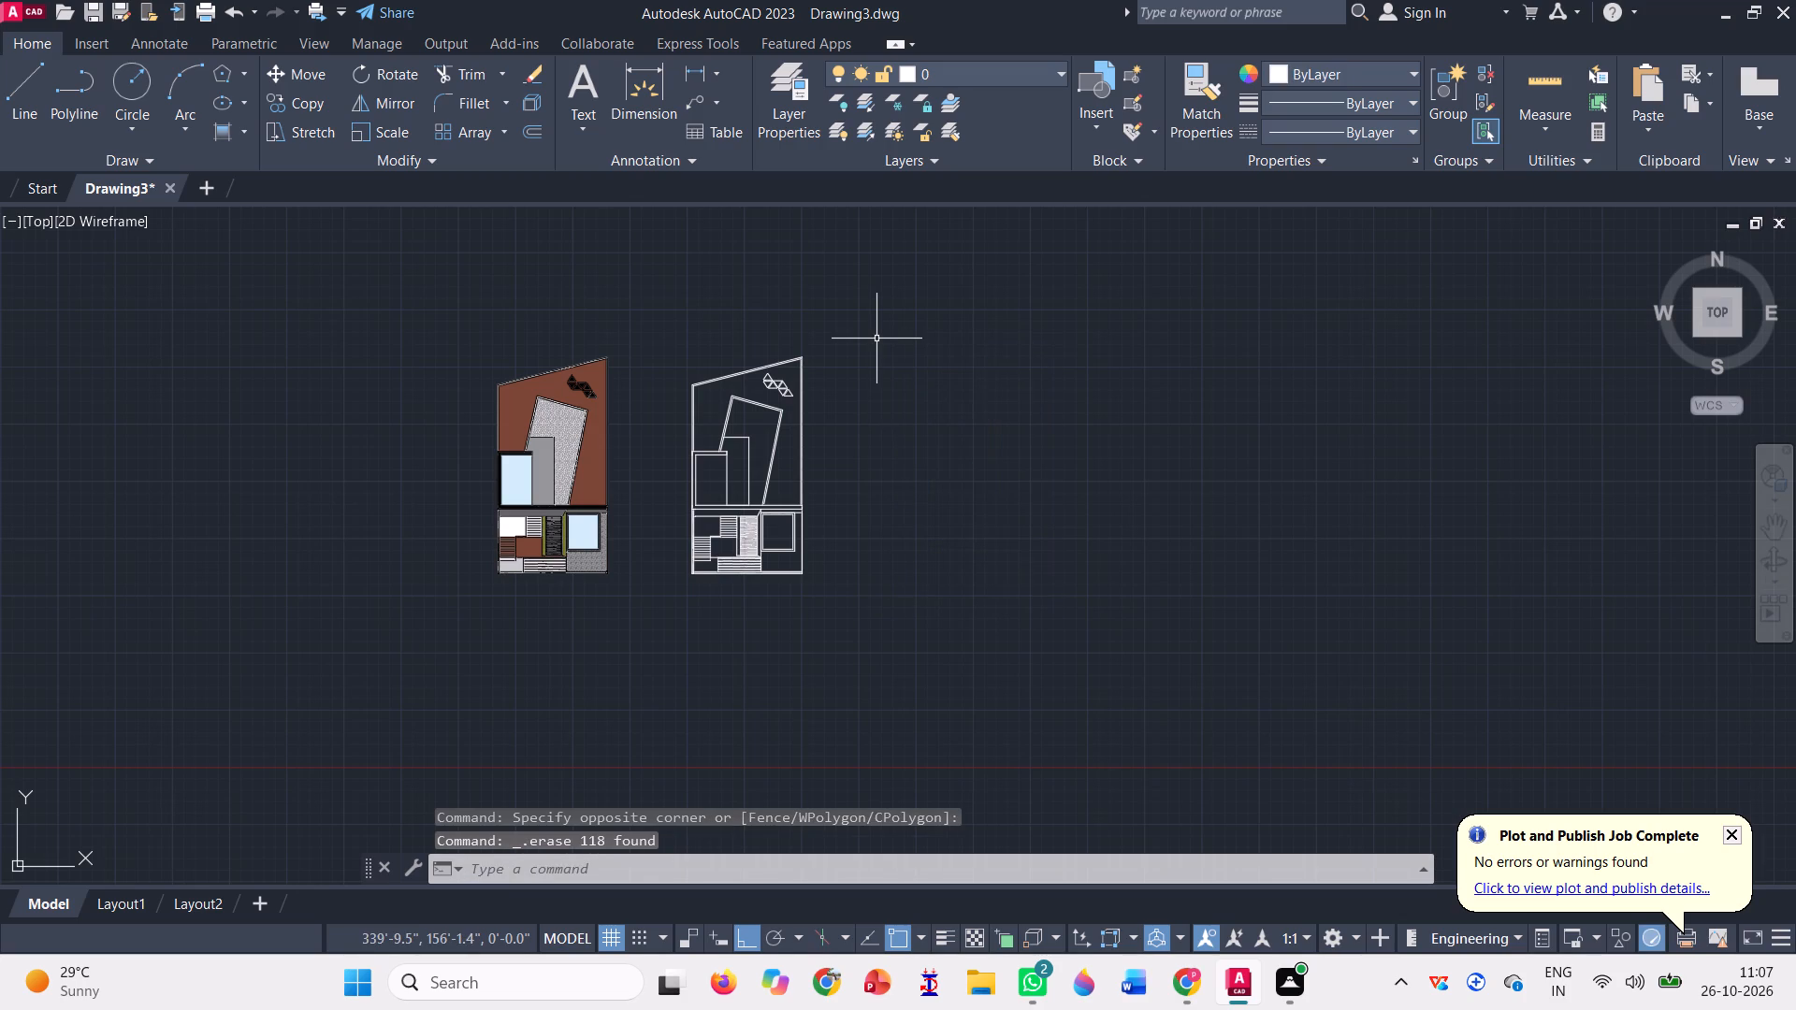
Hatch the brown upper area of the west layout with a User defined line pattern in color 147,149,152 at a 90° angle.
{"action": "scroll", "coordinate": [468, 489], "scroll_direction": "up", "scroll_amount": 1}
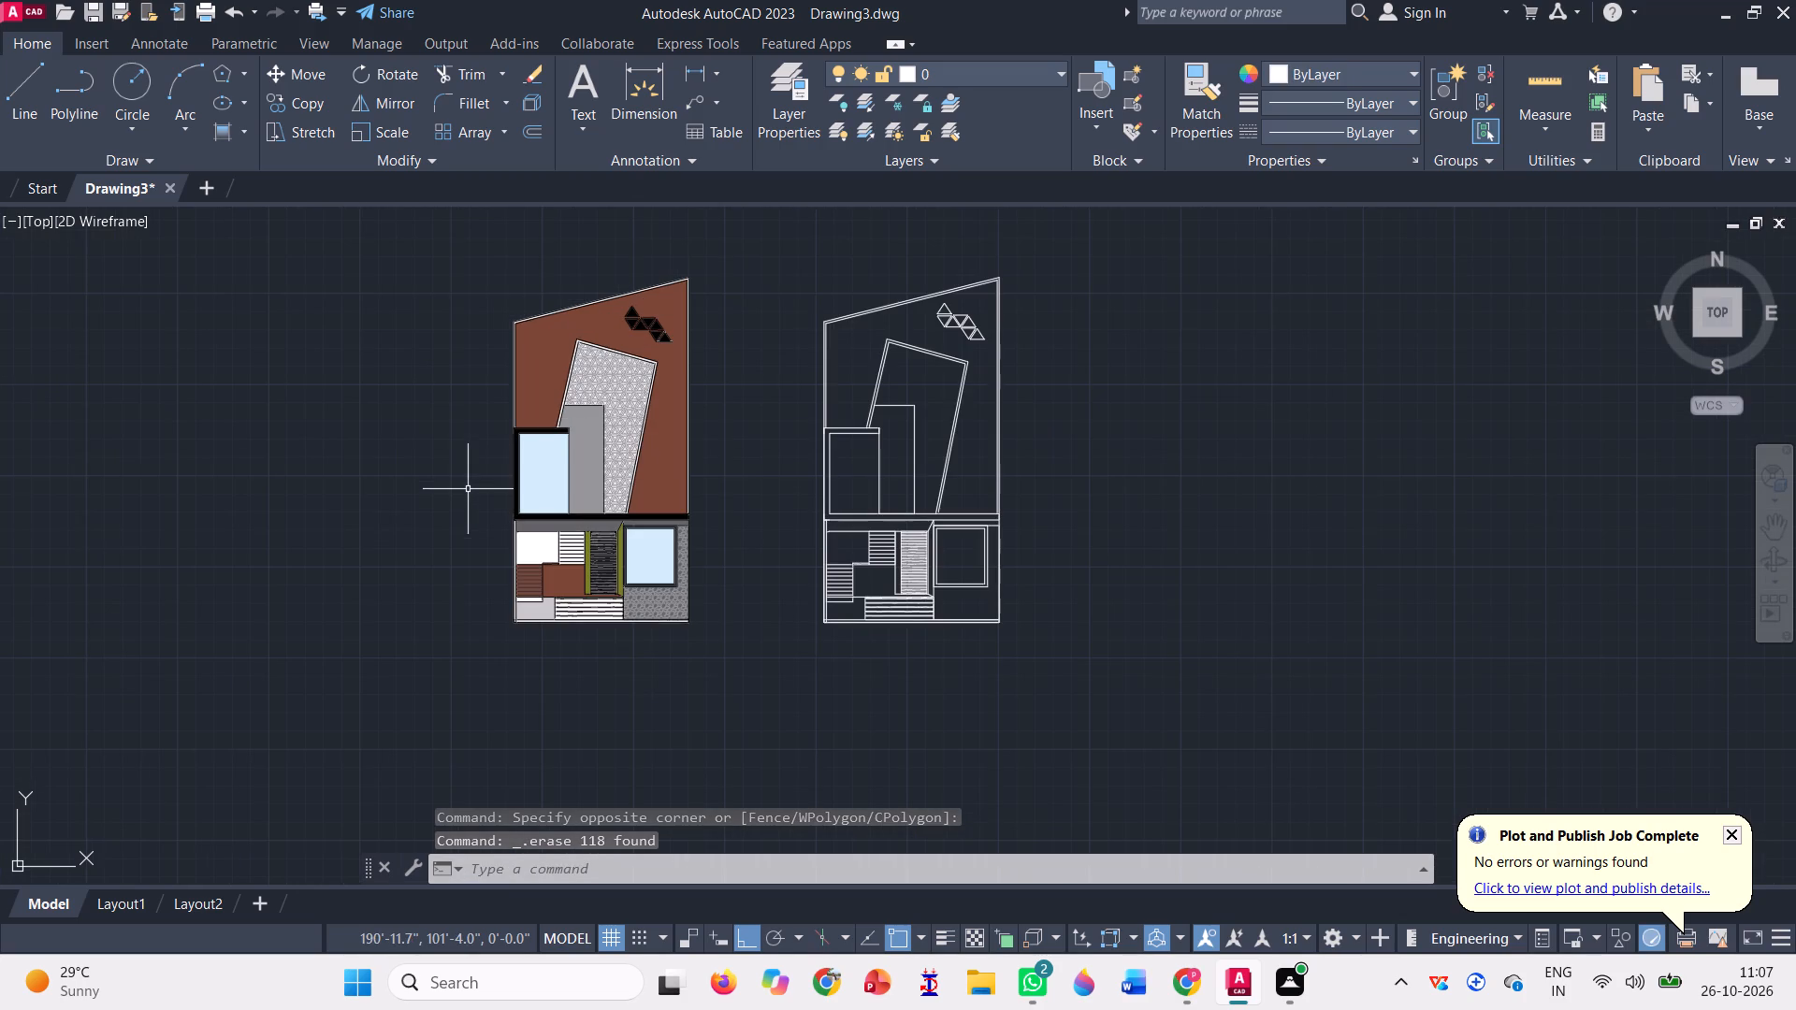
{"action": "scroll", "coordinate": [492, 297], "scroll_direction": "up", "scroll_amount": 1}
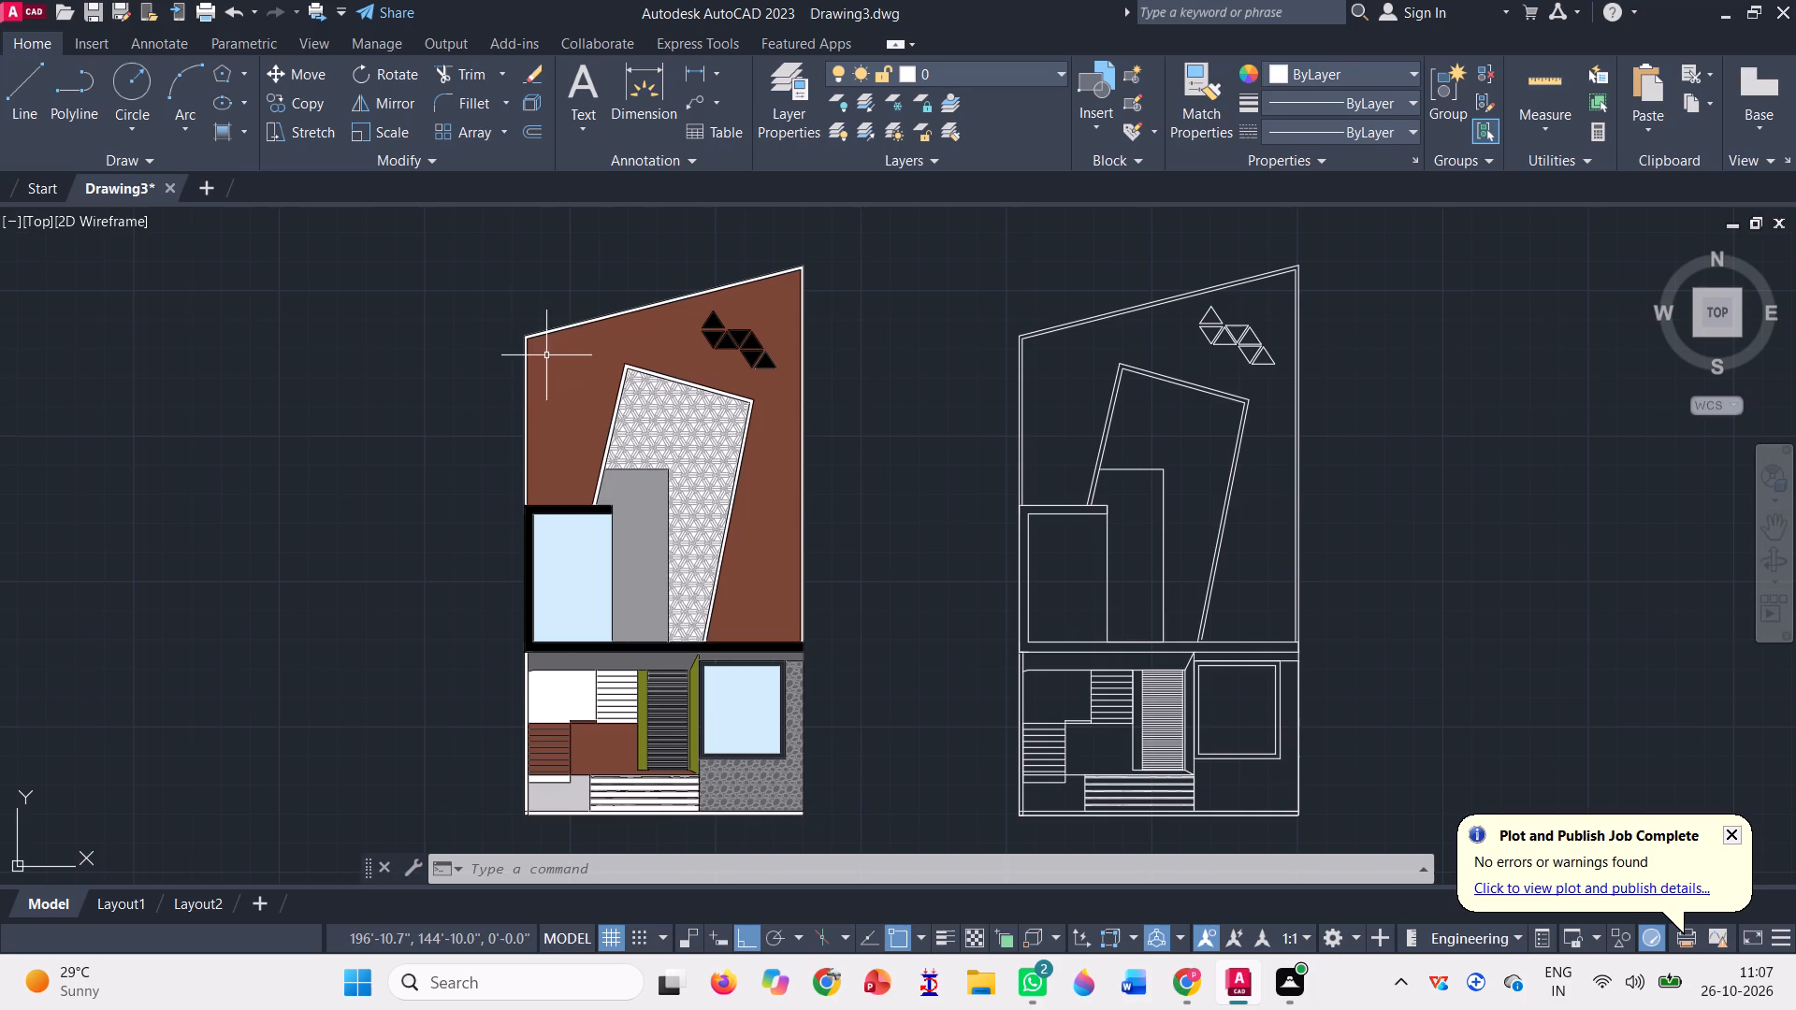
{"action": "left_click", "coordinate": [243, 133]}
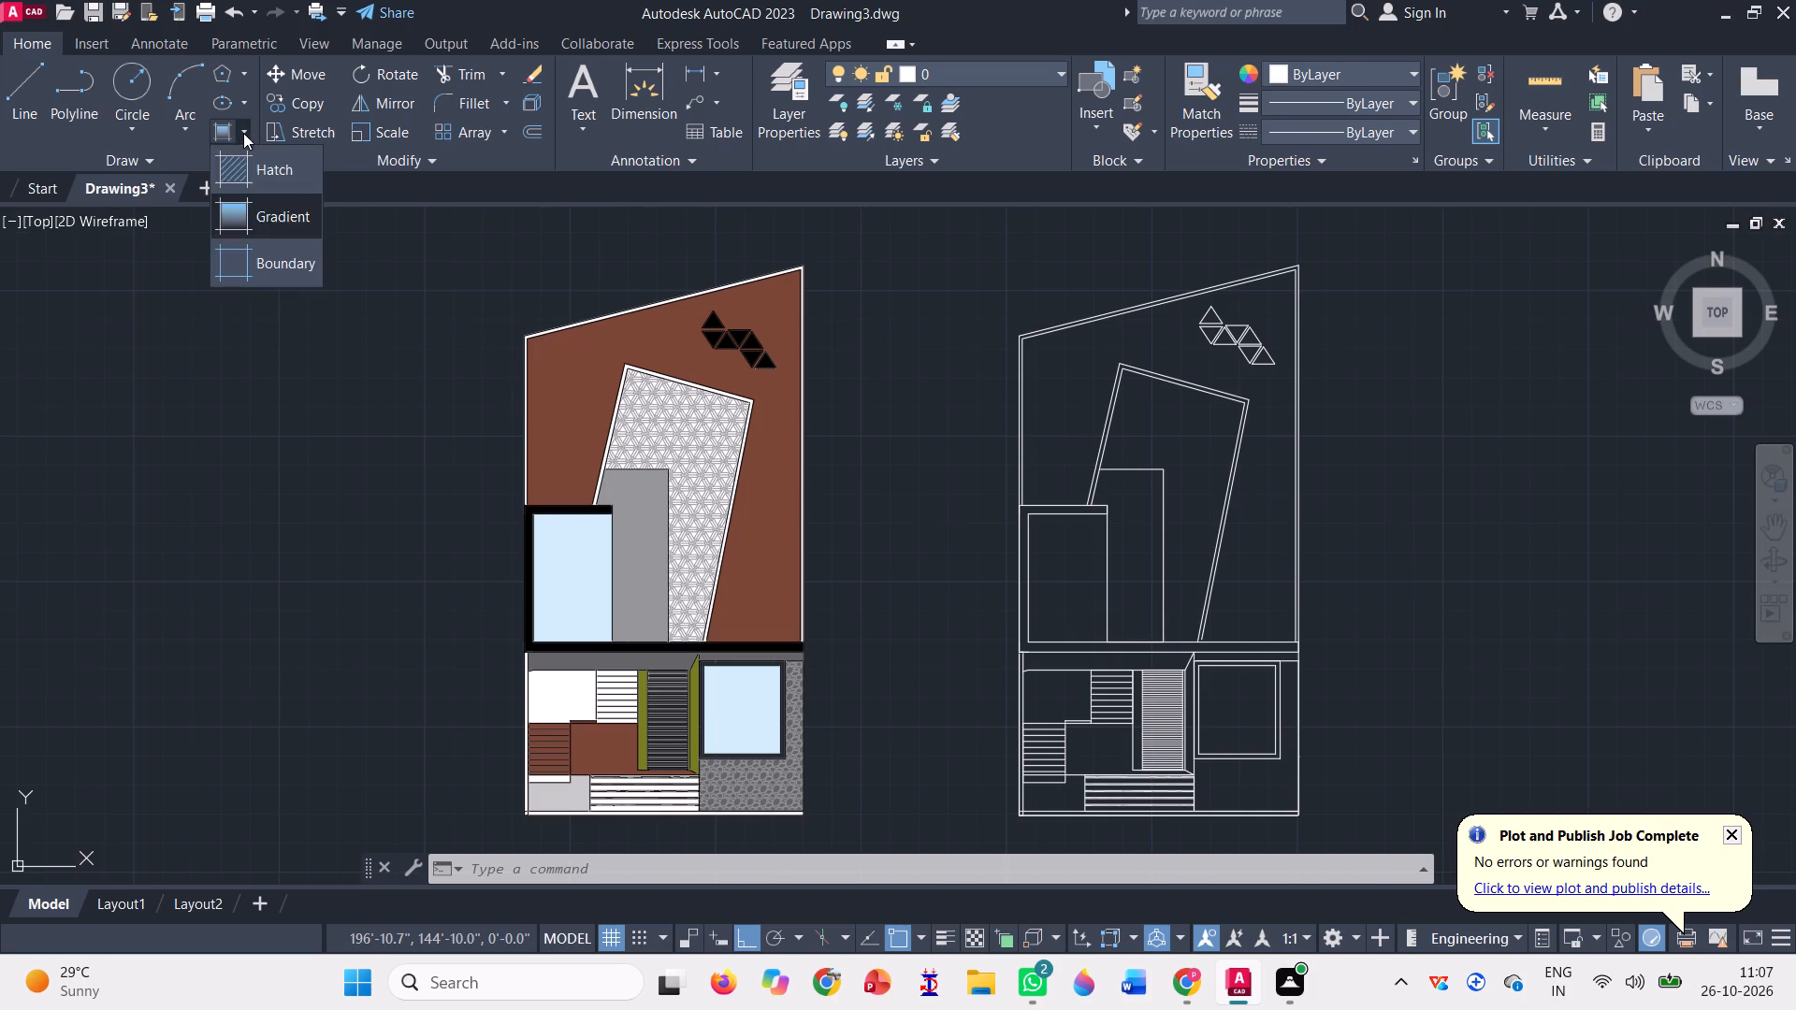
{"action": "left_click", "coordinate": [253, 167]}
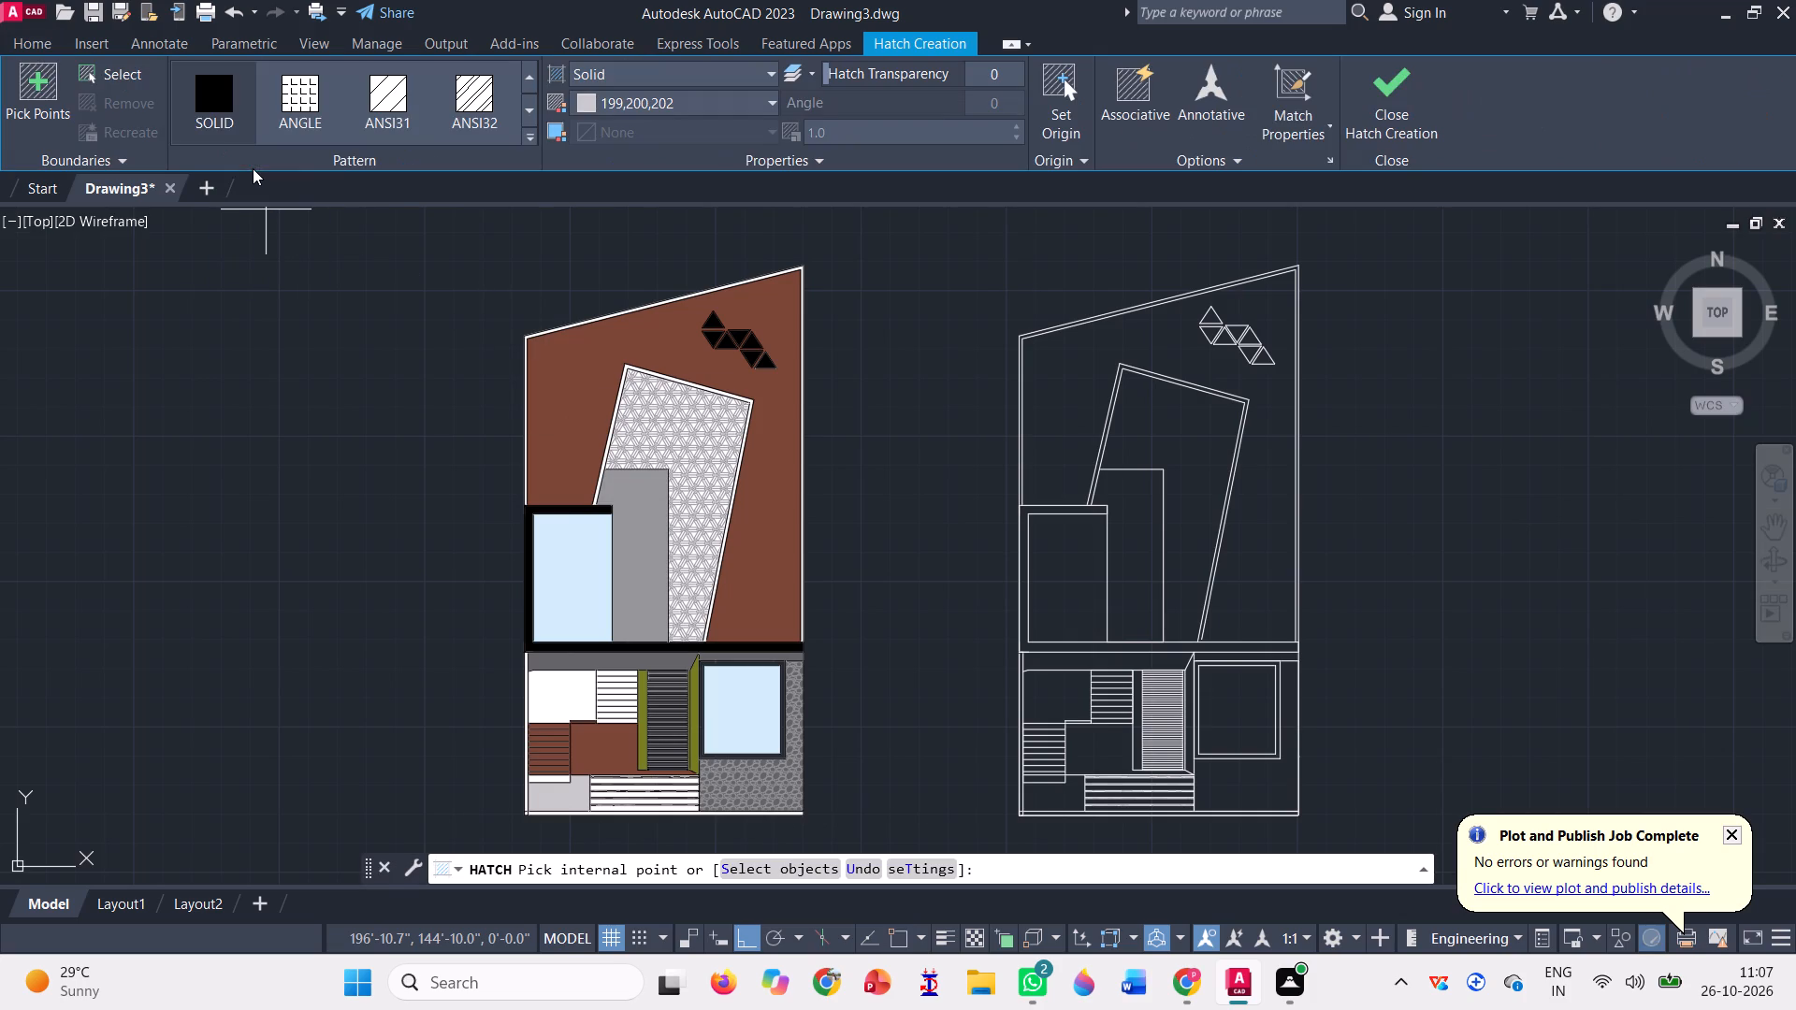
{"action": "scroll", "coordinate": [320, 94], "scroll_direction": "up", "scroll_amount": 1}
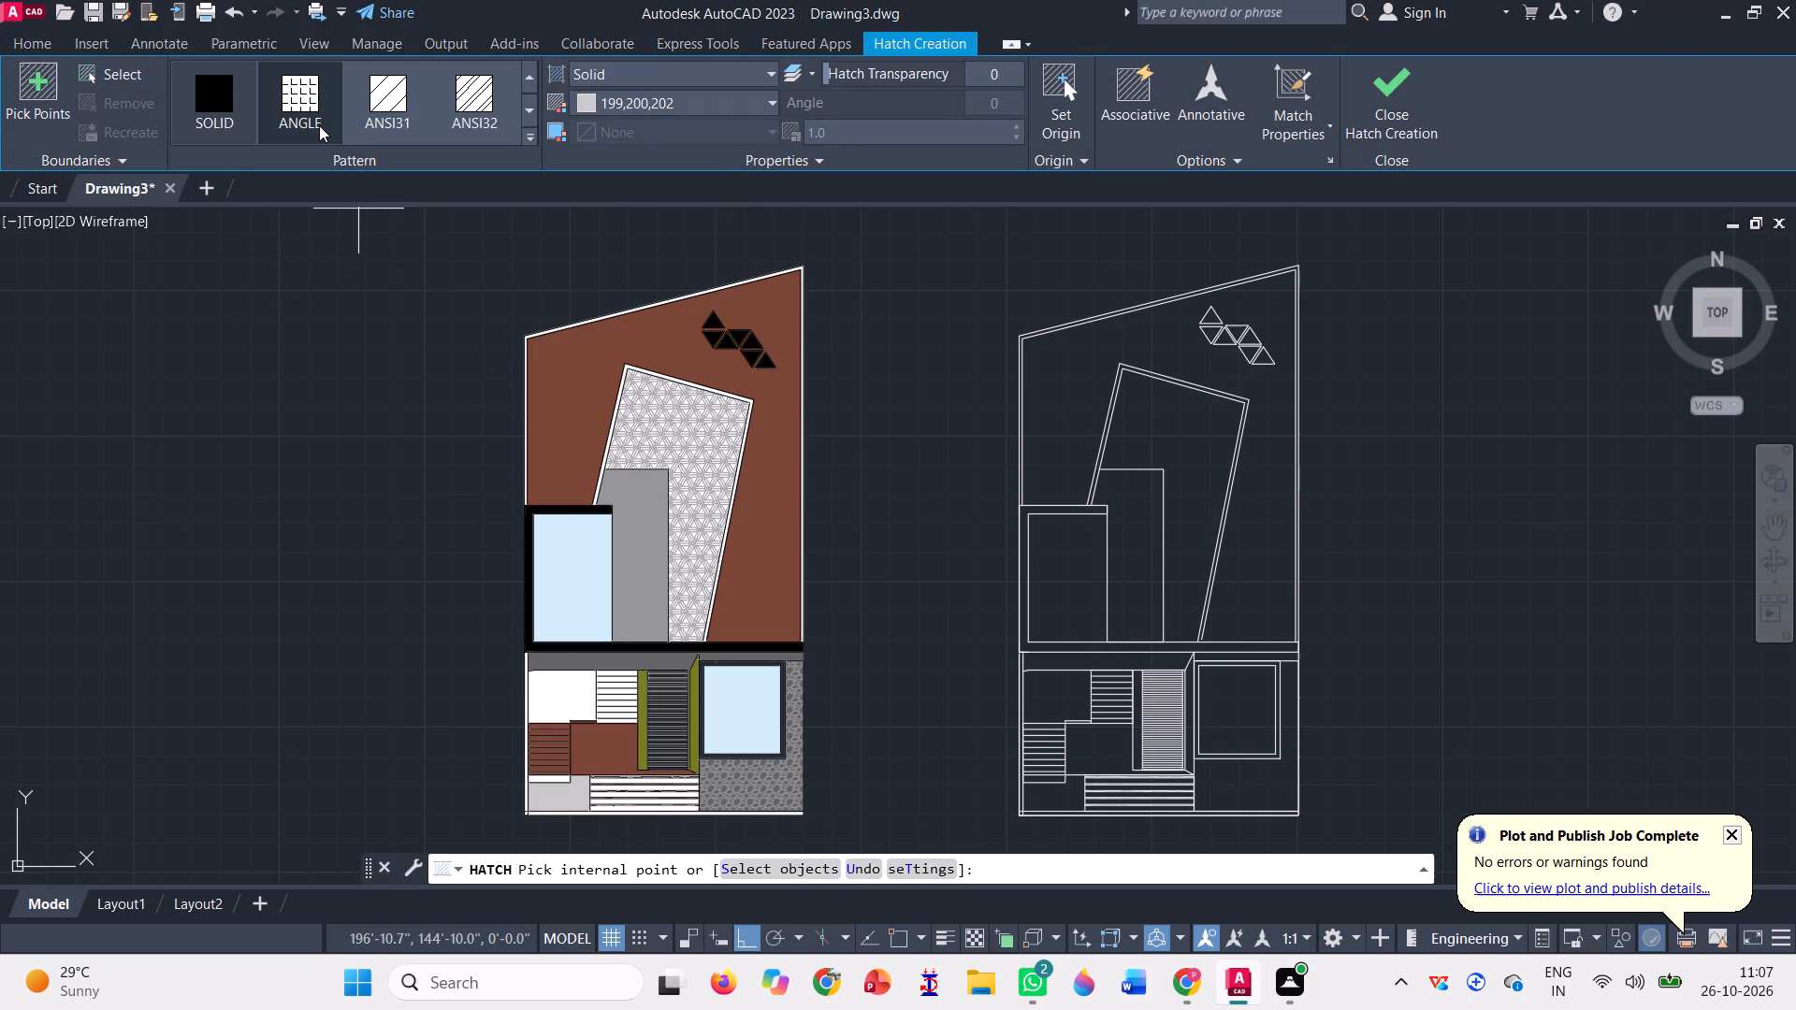
{"action": "scroll", "coordinate": [380, 84], "scroll_direction": "down", "scroll_amount": 10}
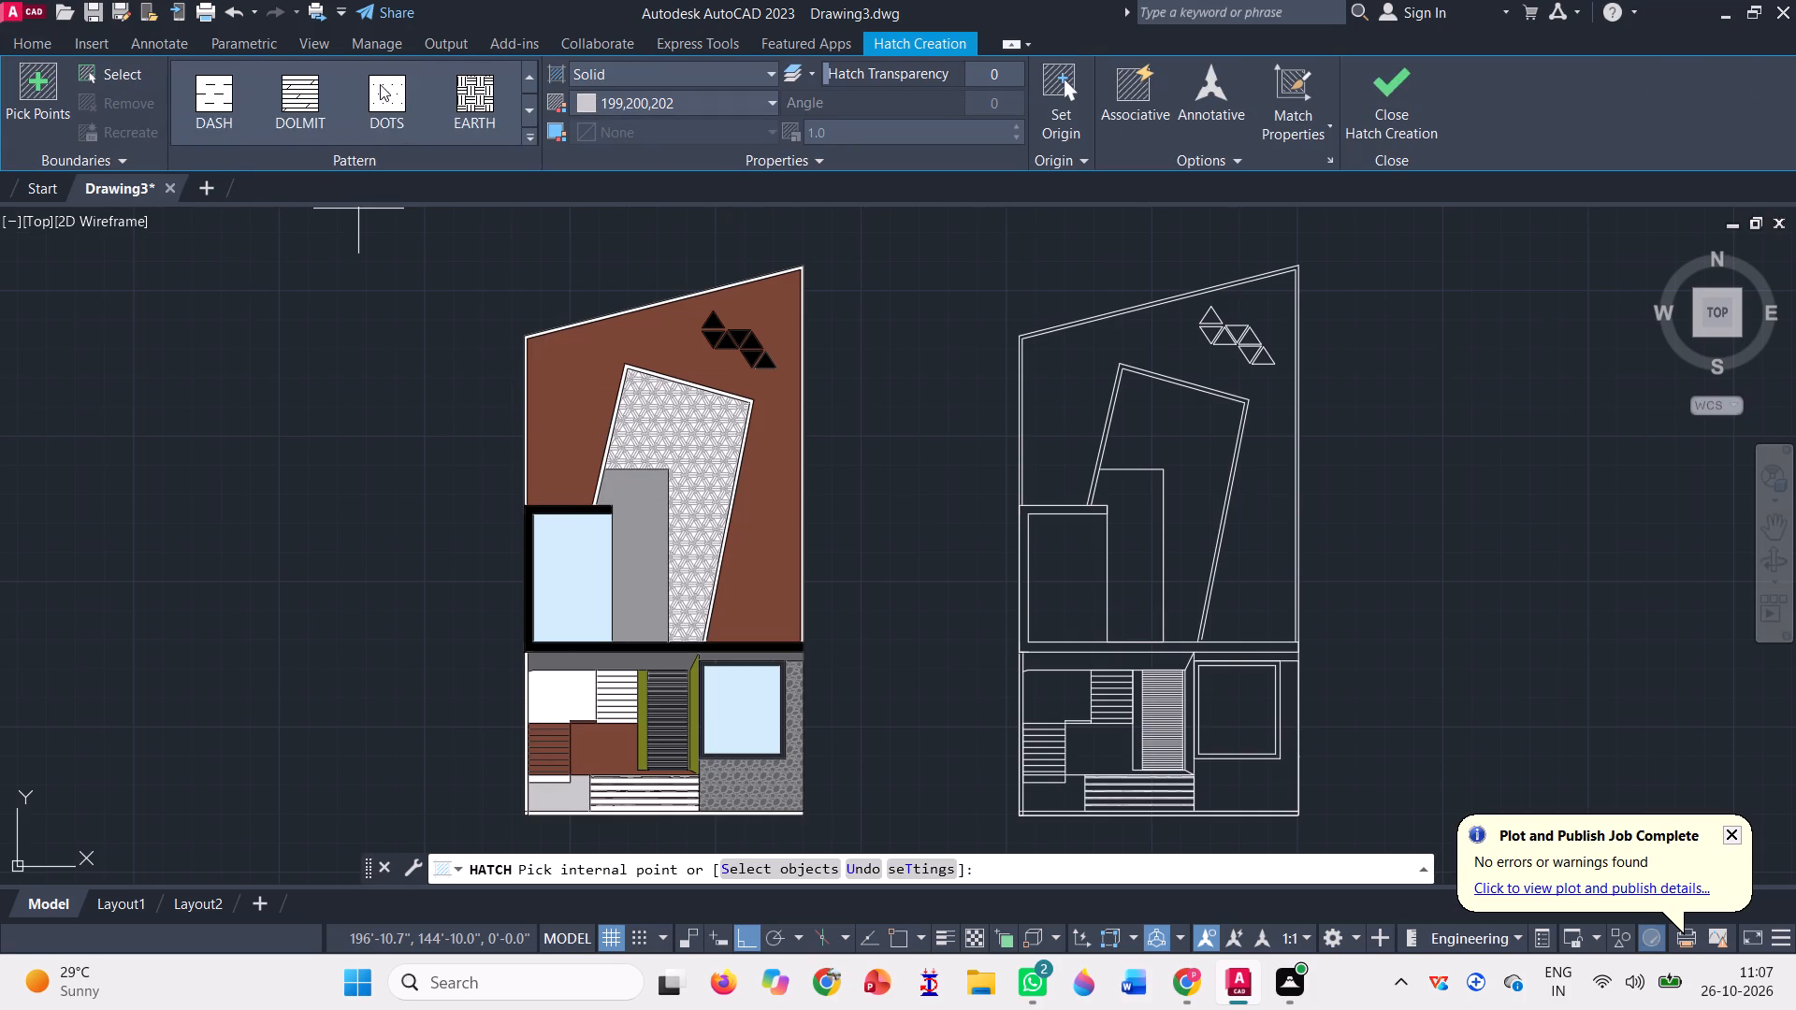
{"action": "scroll", "coordinate": [380, 84], "scroll_direction": "down", "scroll_amount": 3}
{"action": "scroll", "coordinate": [257, 135], "scroll_direction": "down", "scroll_amount": 13}
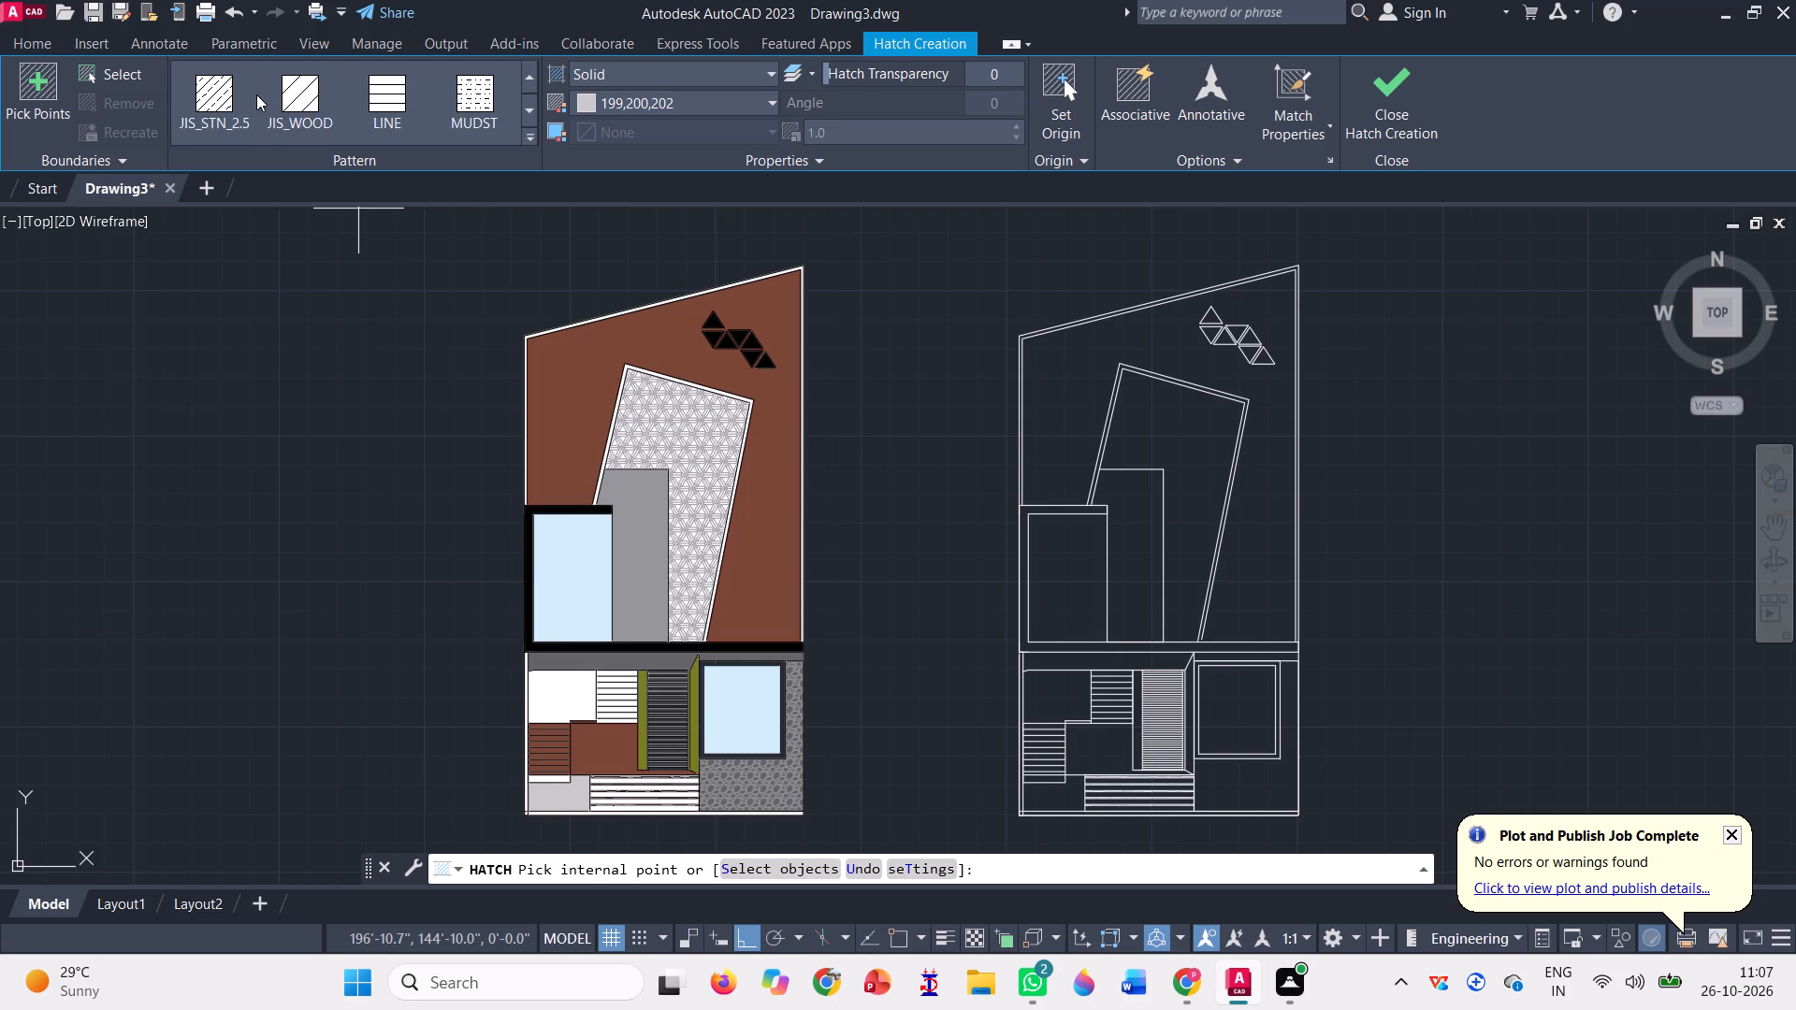
{"action": "scroll", "coordinate": [256, 94], "scroll_direction": "down", "scroll_amount": 9}
{"action": "left_click", "coordinate": [210, 102]}
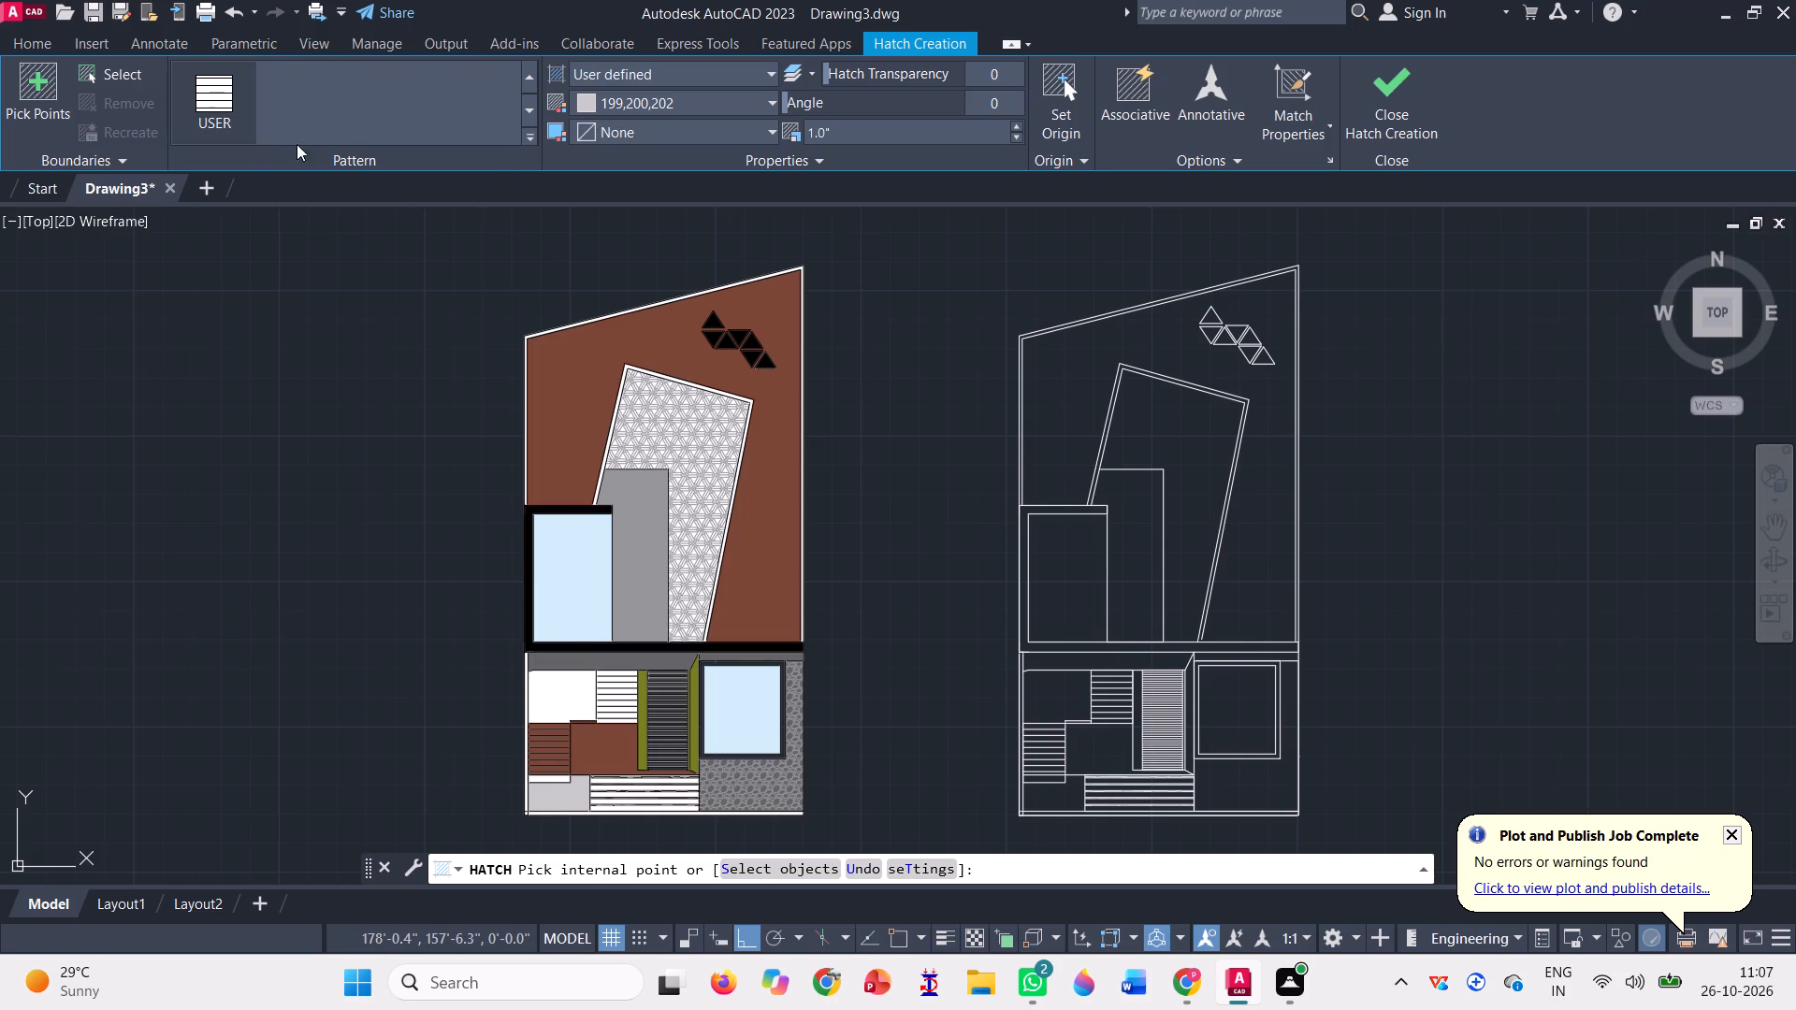
{"action": "left_click", "coordinate": [621, 103]}
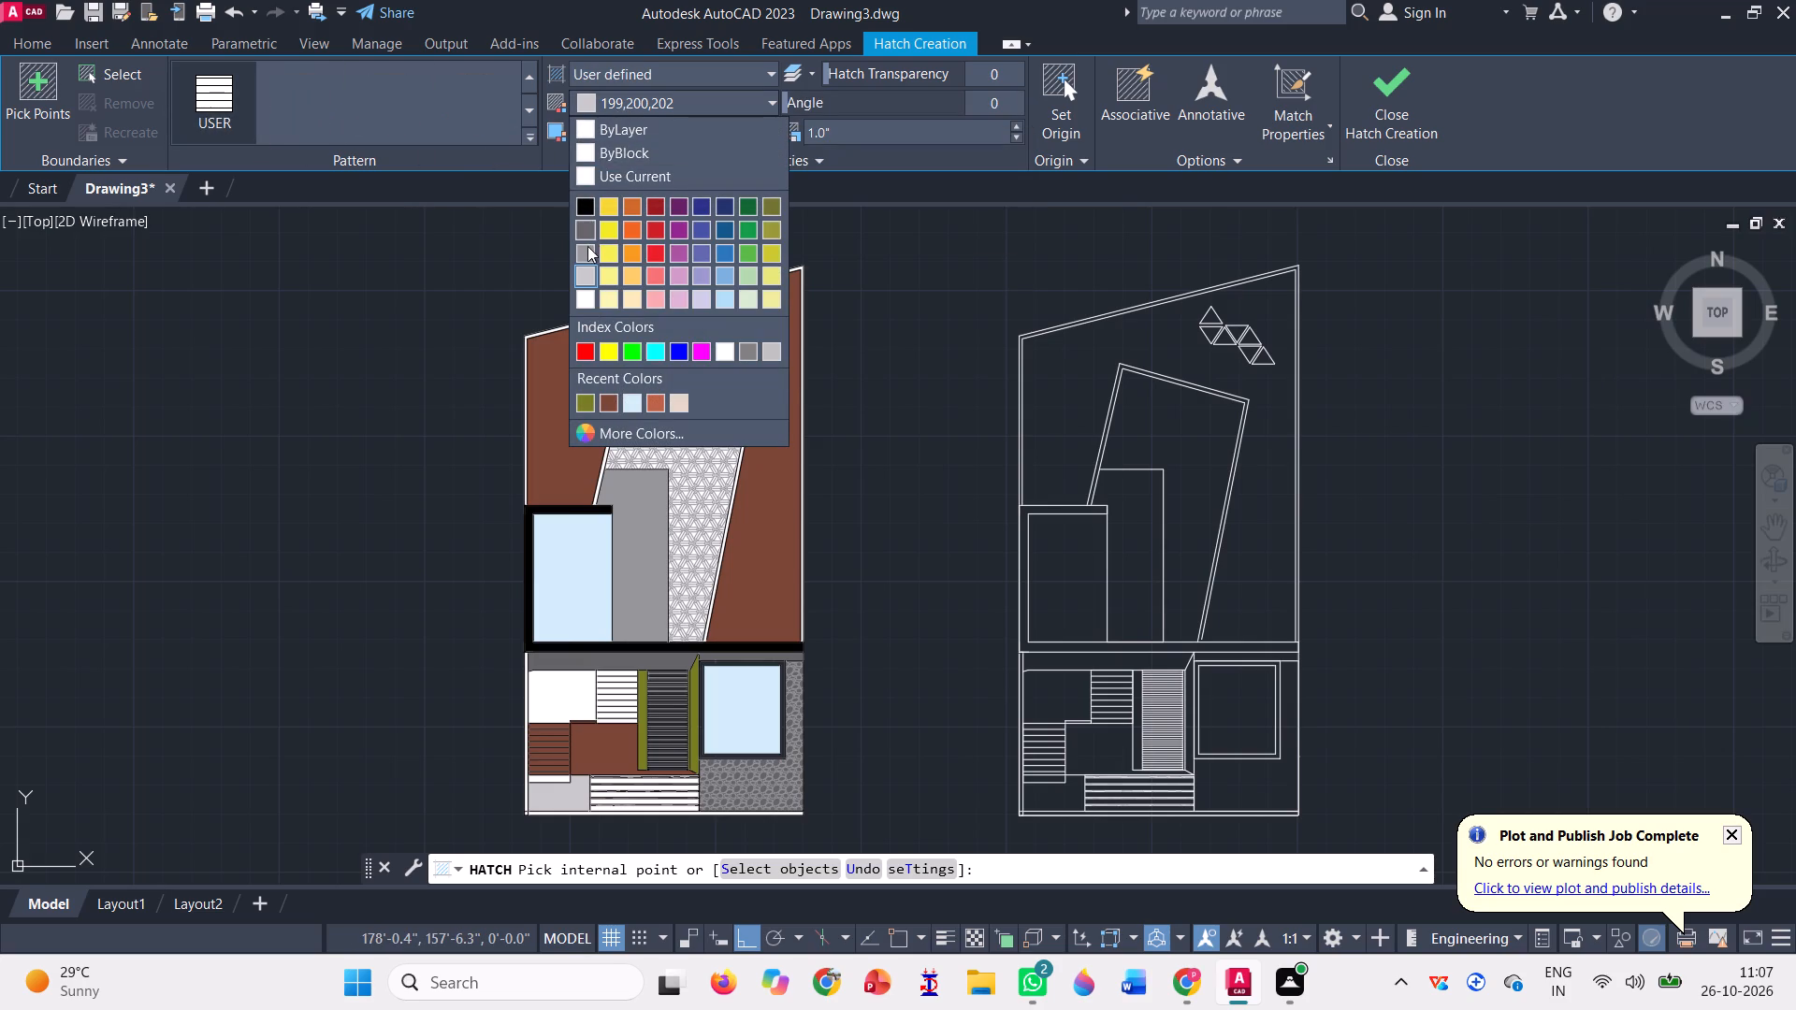
{"action": "left_click", "coordinate": [587, 246]}
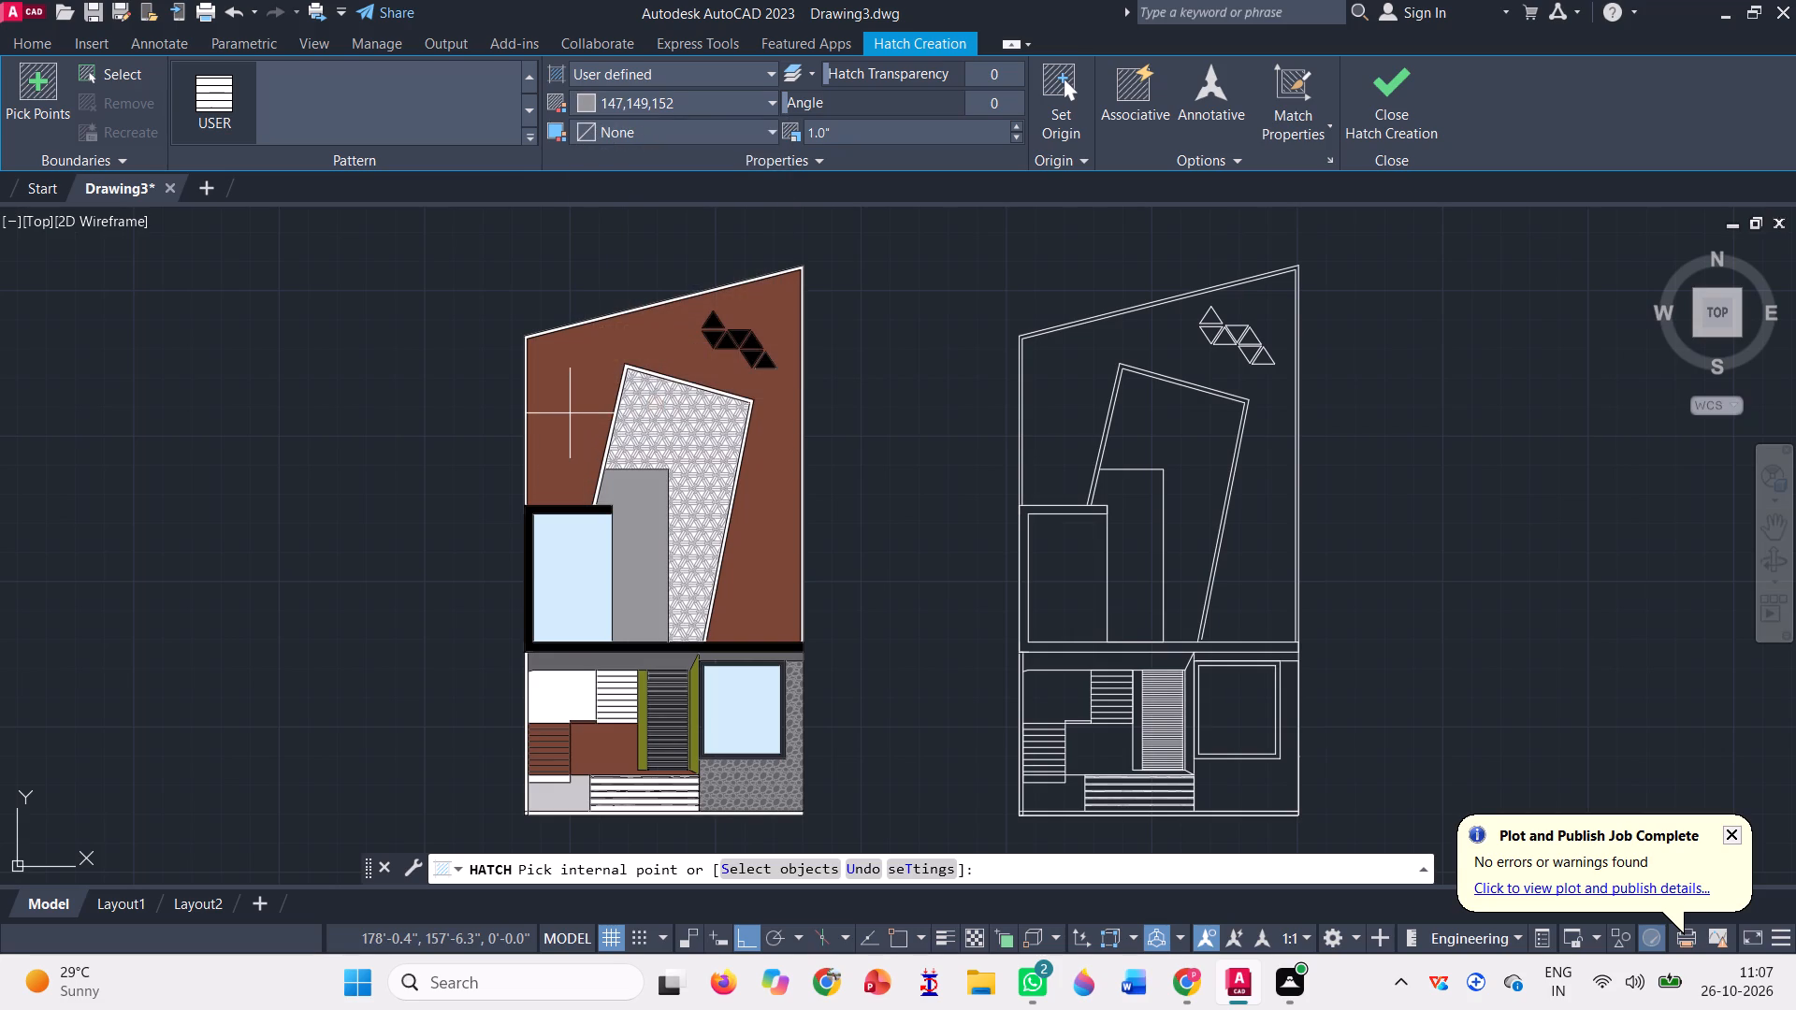
{"action": "left_click", "coordinate": [998, 104]}
{"action": "key", "text": "BackSpace"}
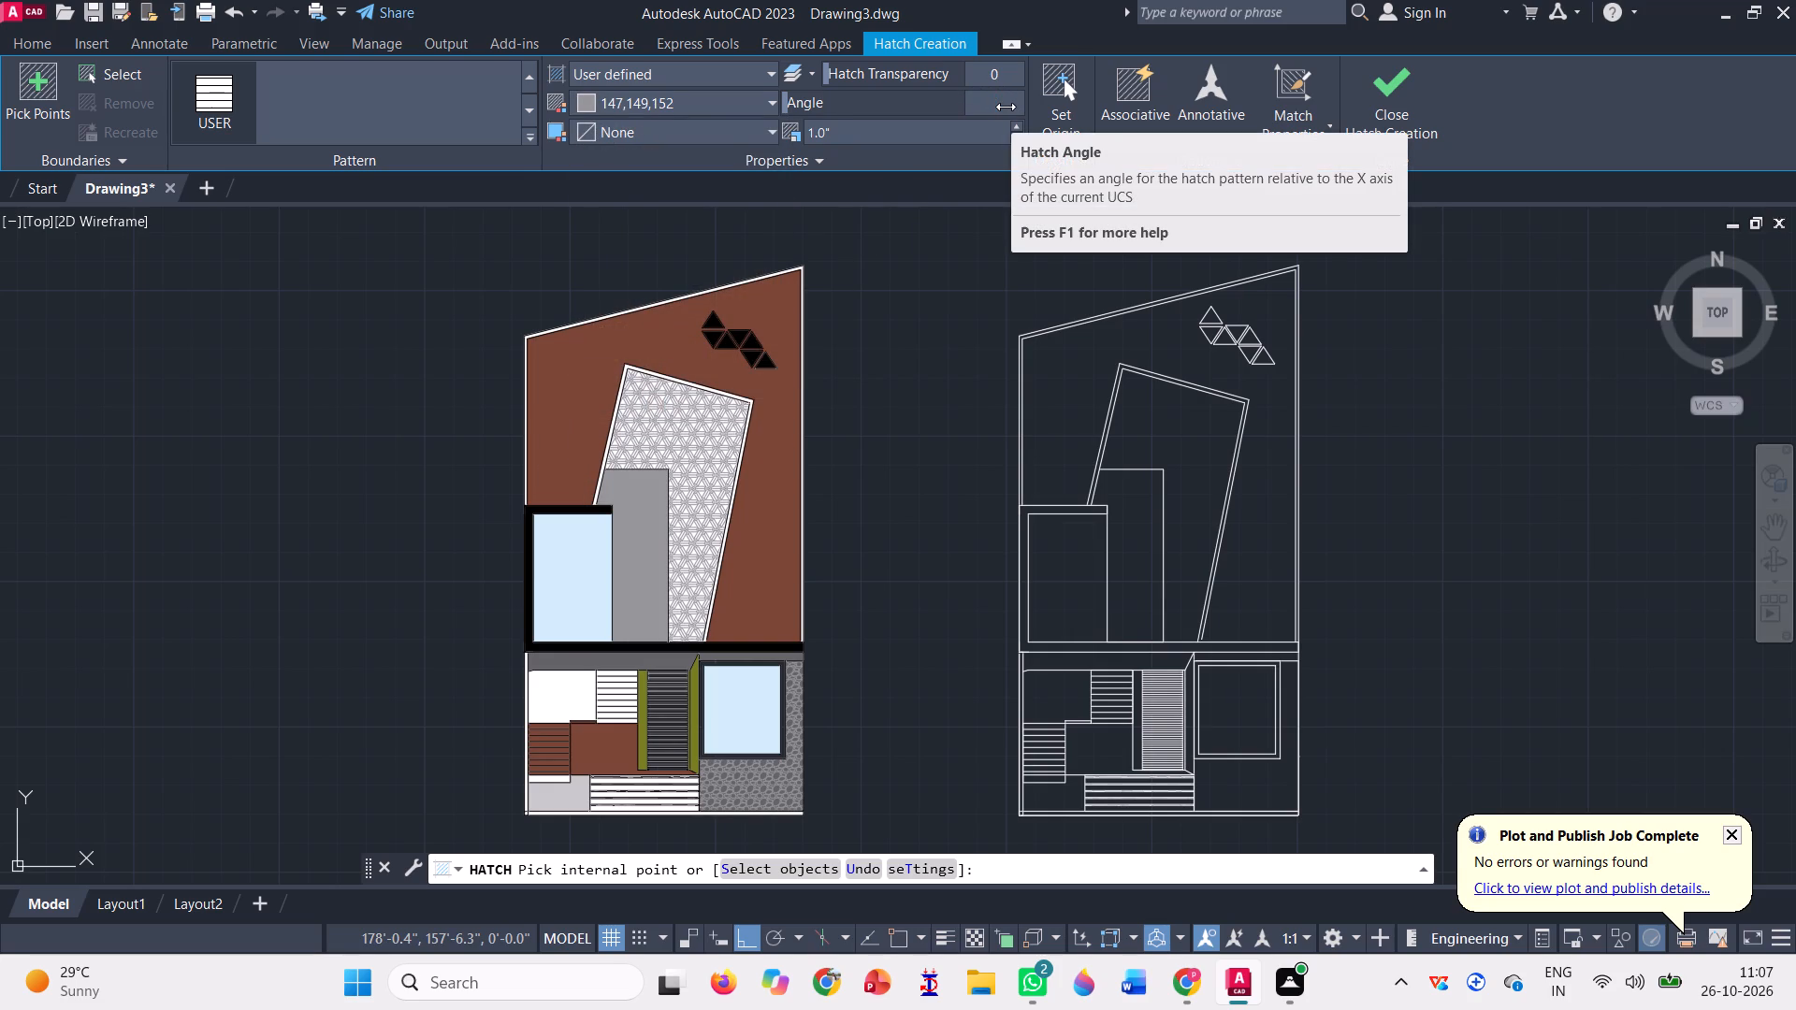
{"action": "type", "text": "90"}
{"action": "key", "text": "Return"}
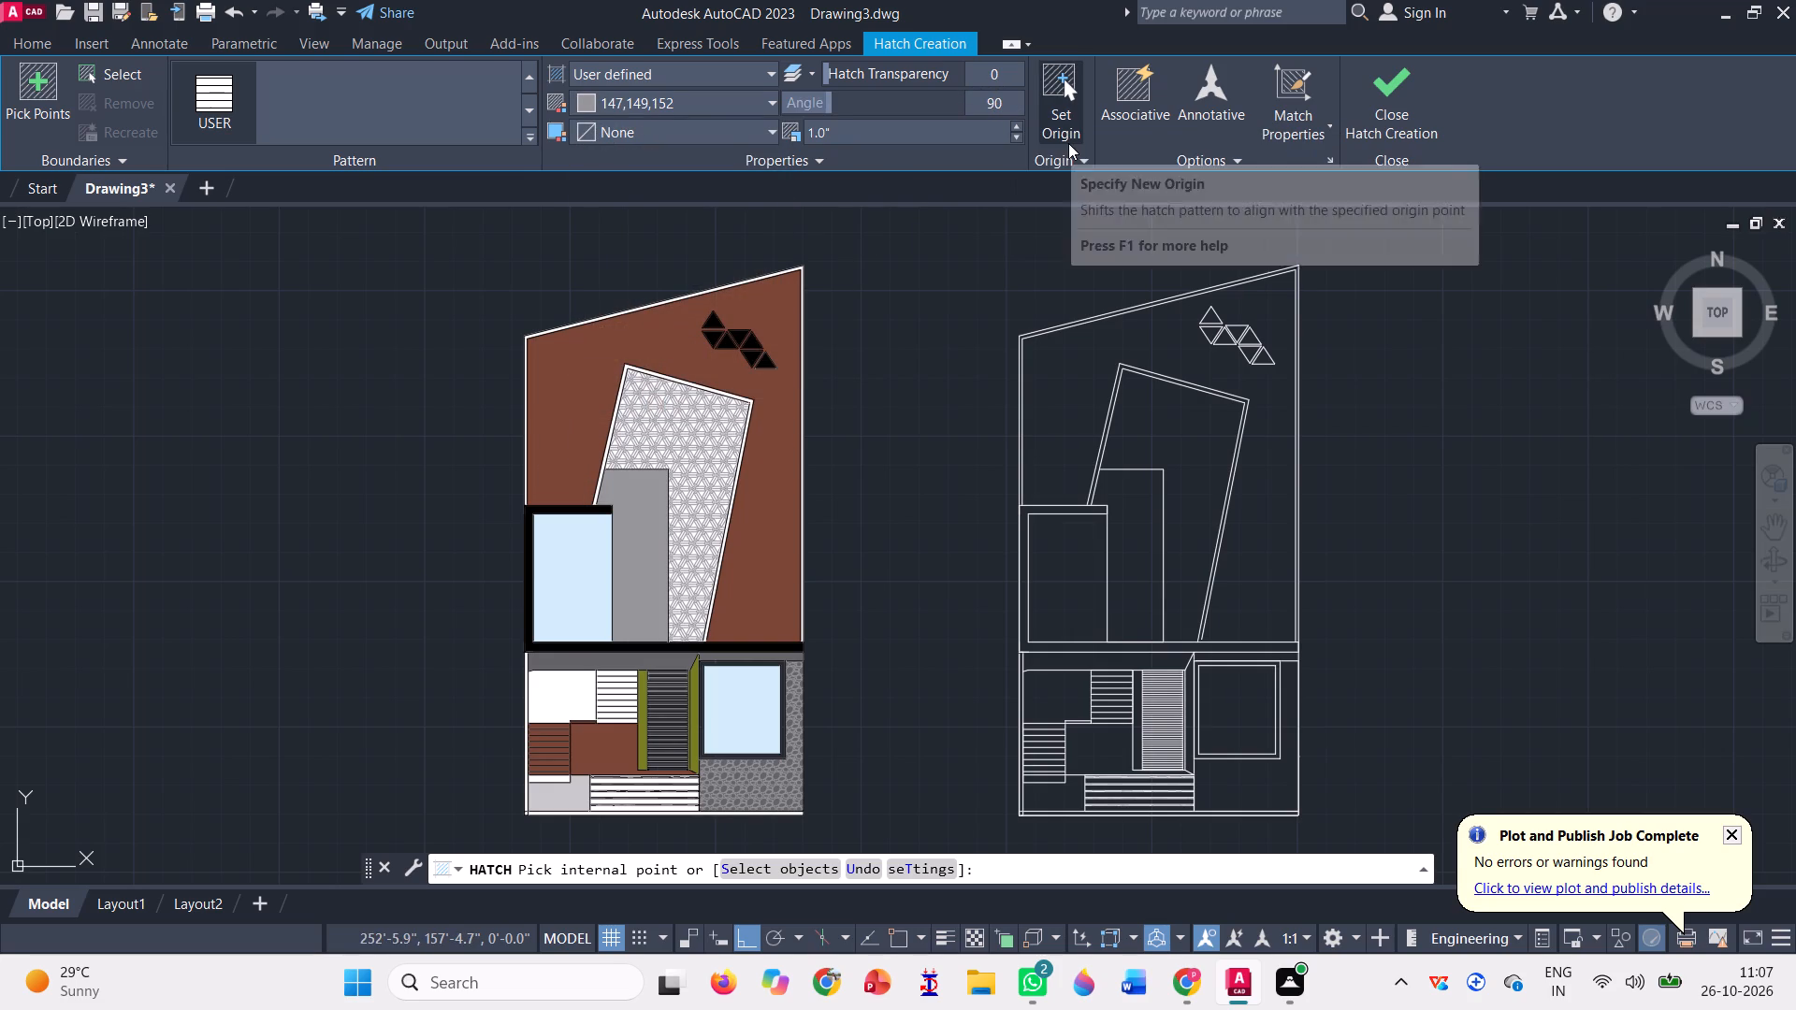
{"action": "left_click", "coordinate": [575, 369]}
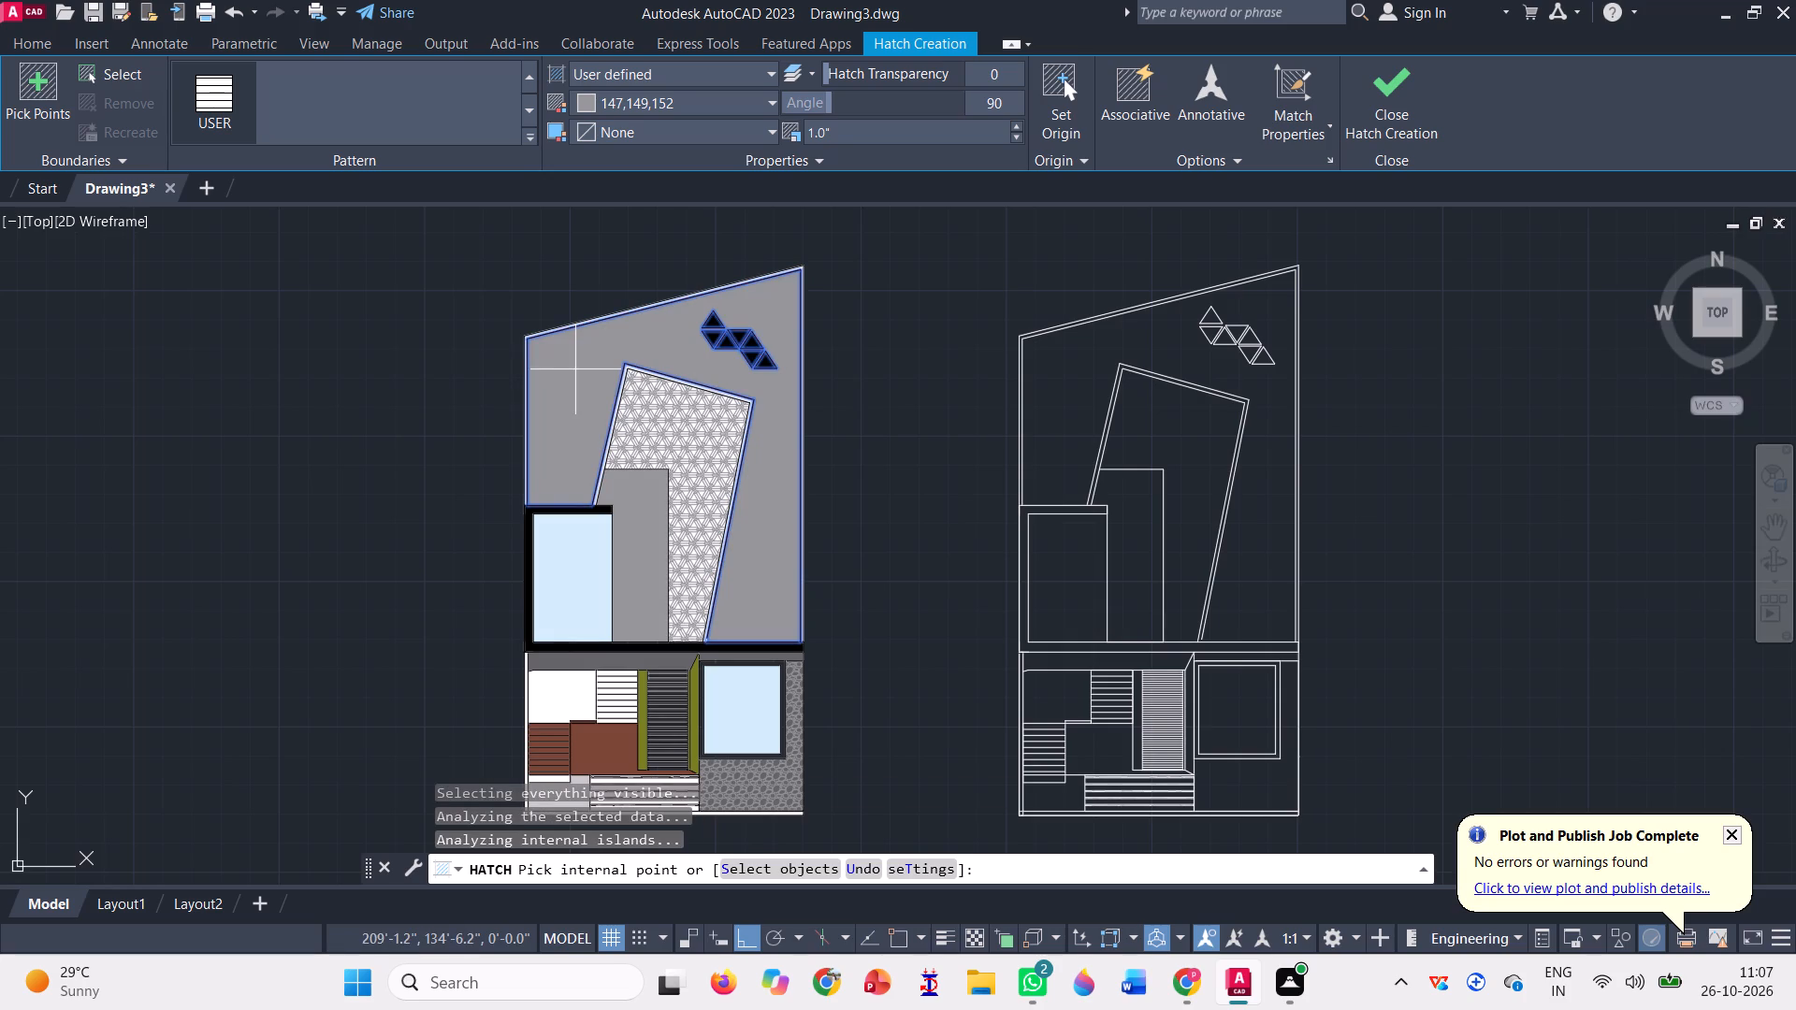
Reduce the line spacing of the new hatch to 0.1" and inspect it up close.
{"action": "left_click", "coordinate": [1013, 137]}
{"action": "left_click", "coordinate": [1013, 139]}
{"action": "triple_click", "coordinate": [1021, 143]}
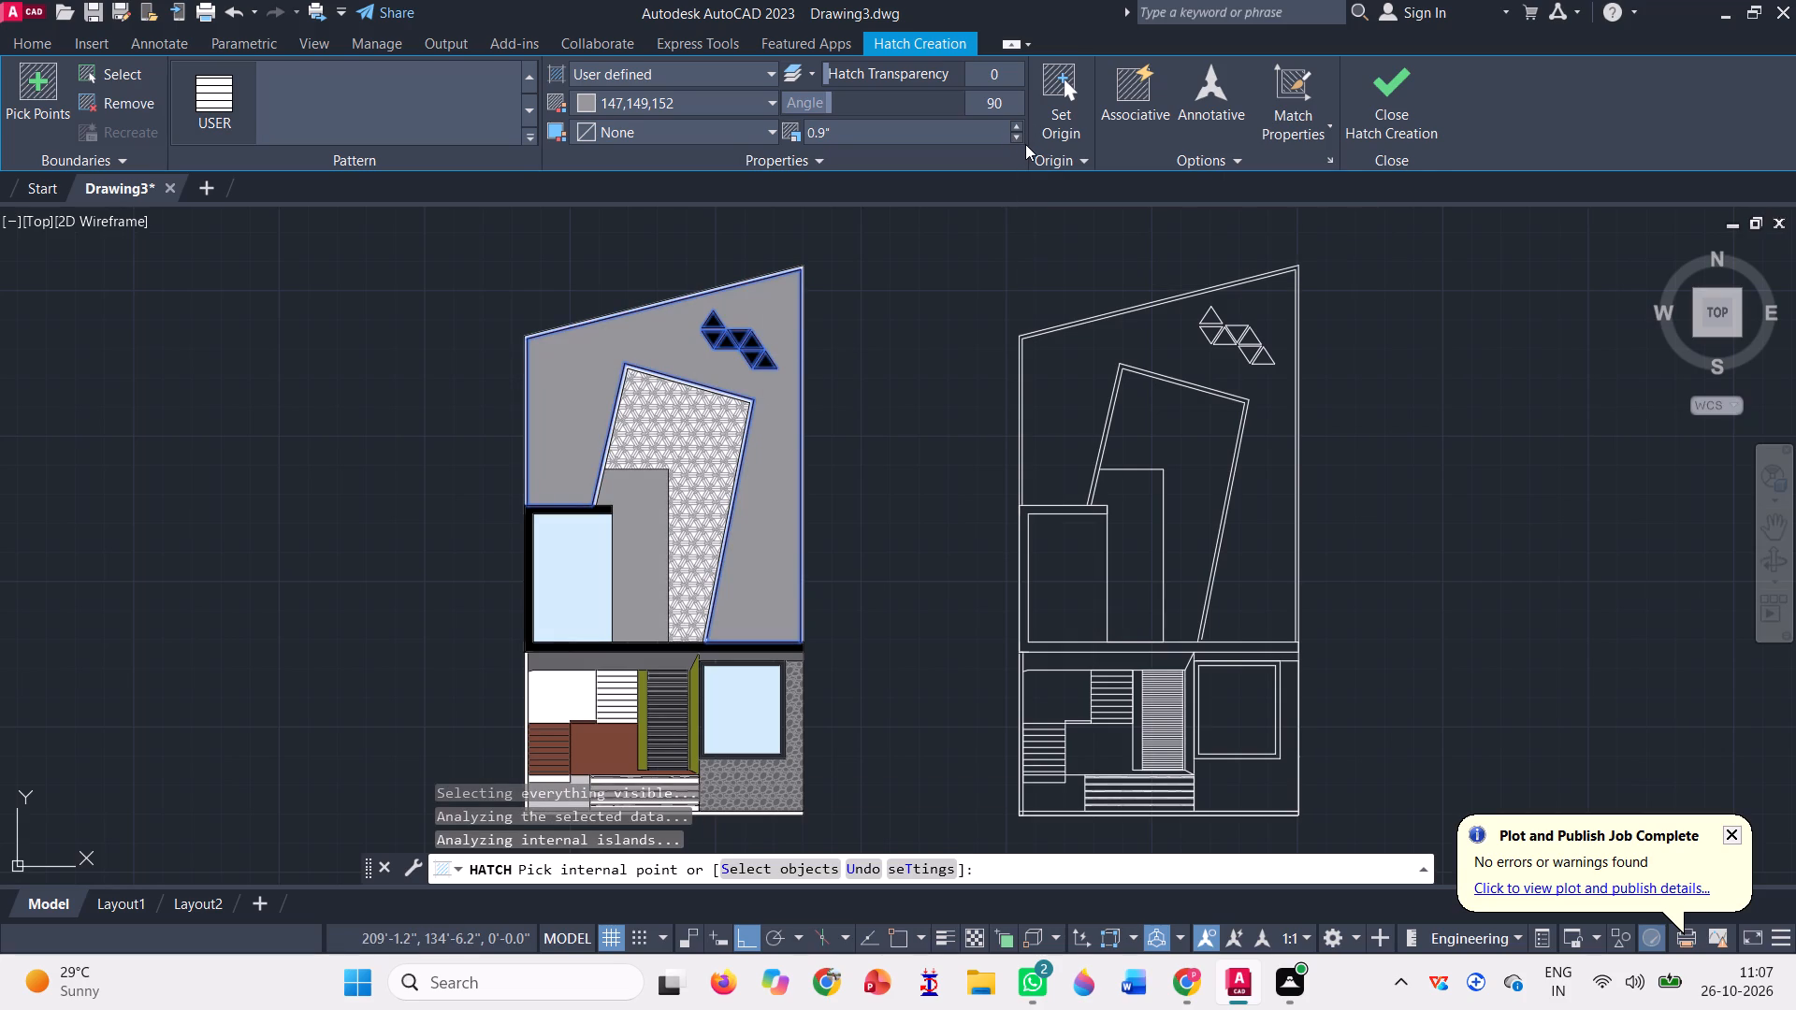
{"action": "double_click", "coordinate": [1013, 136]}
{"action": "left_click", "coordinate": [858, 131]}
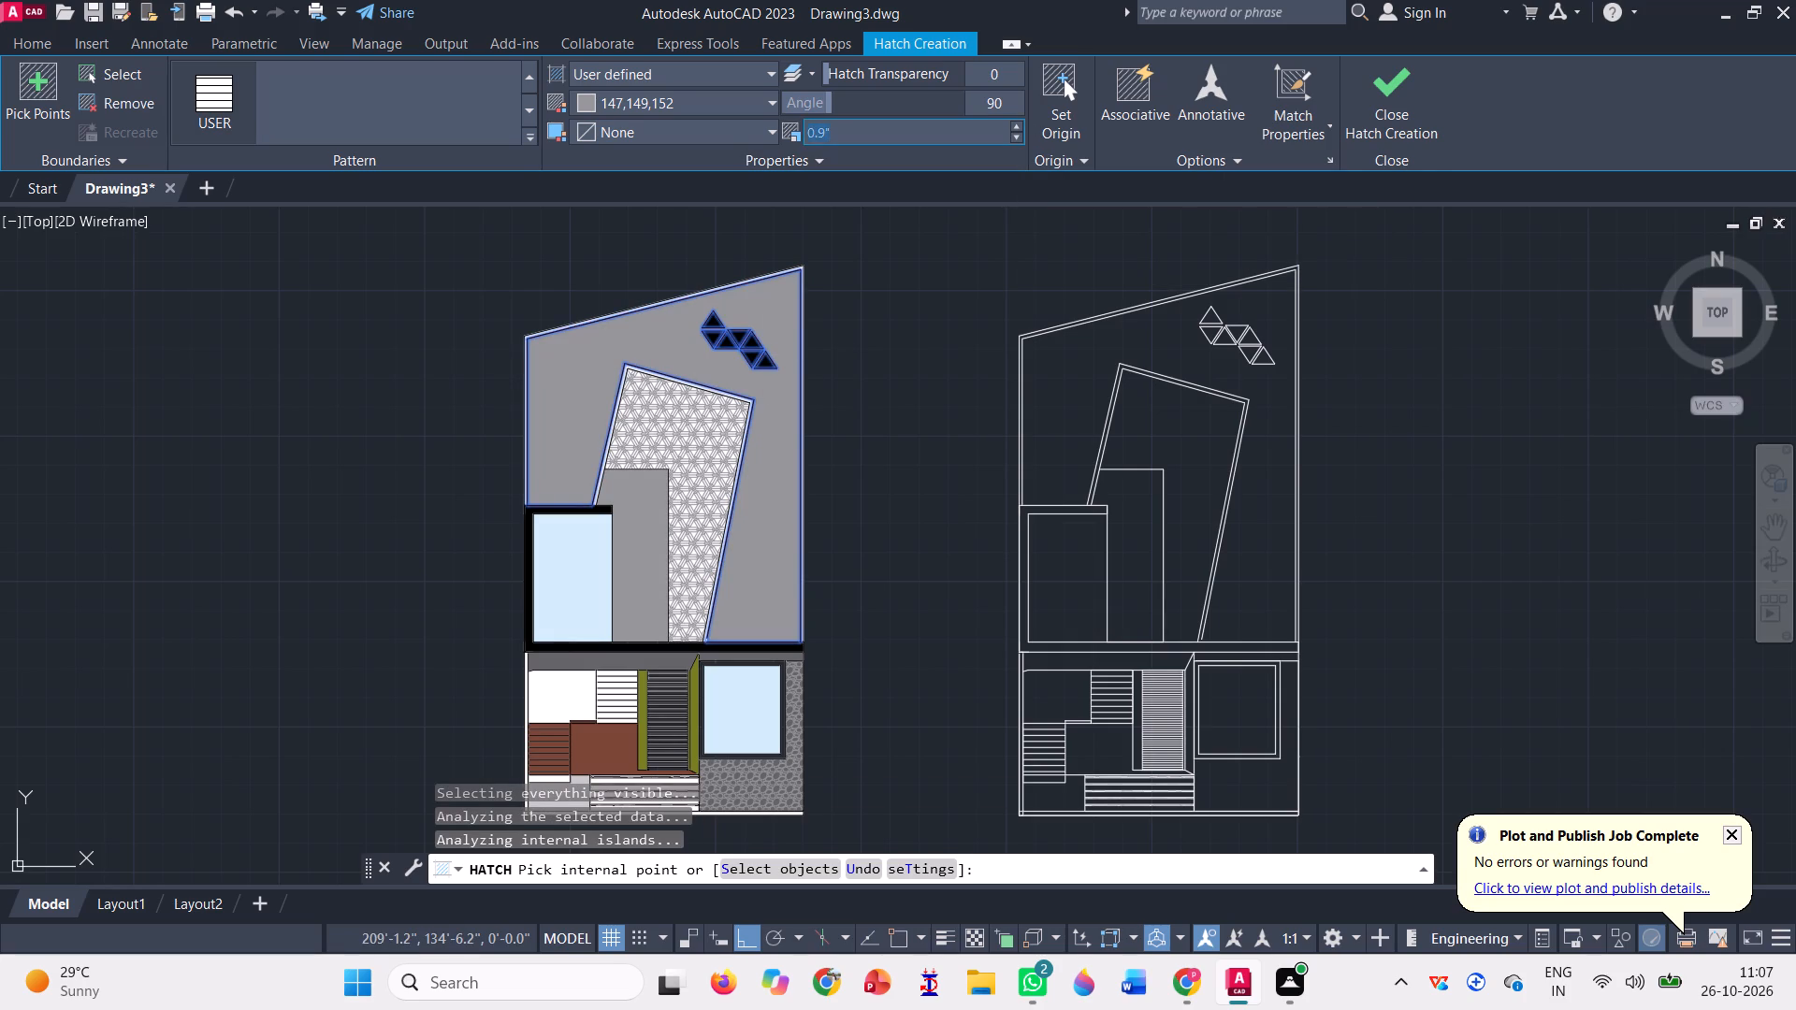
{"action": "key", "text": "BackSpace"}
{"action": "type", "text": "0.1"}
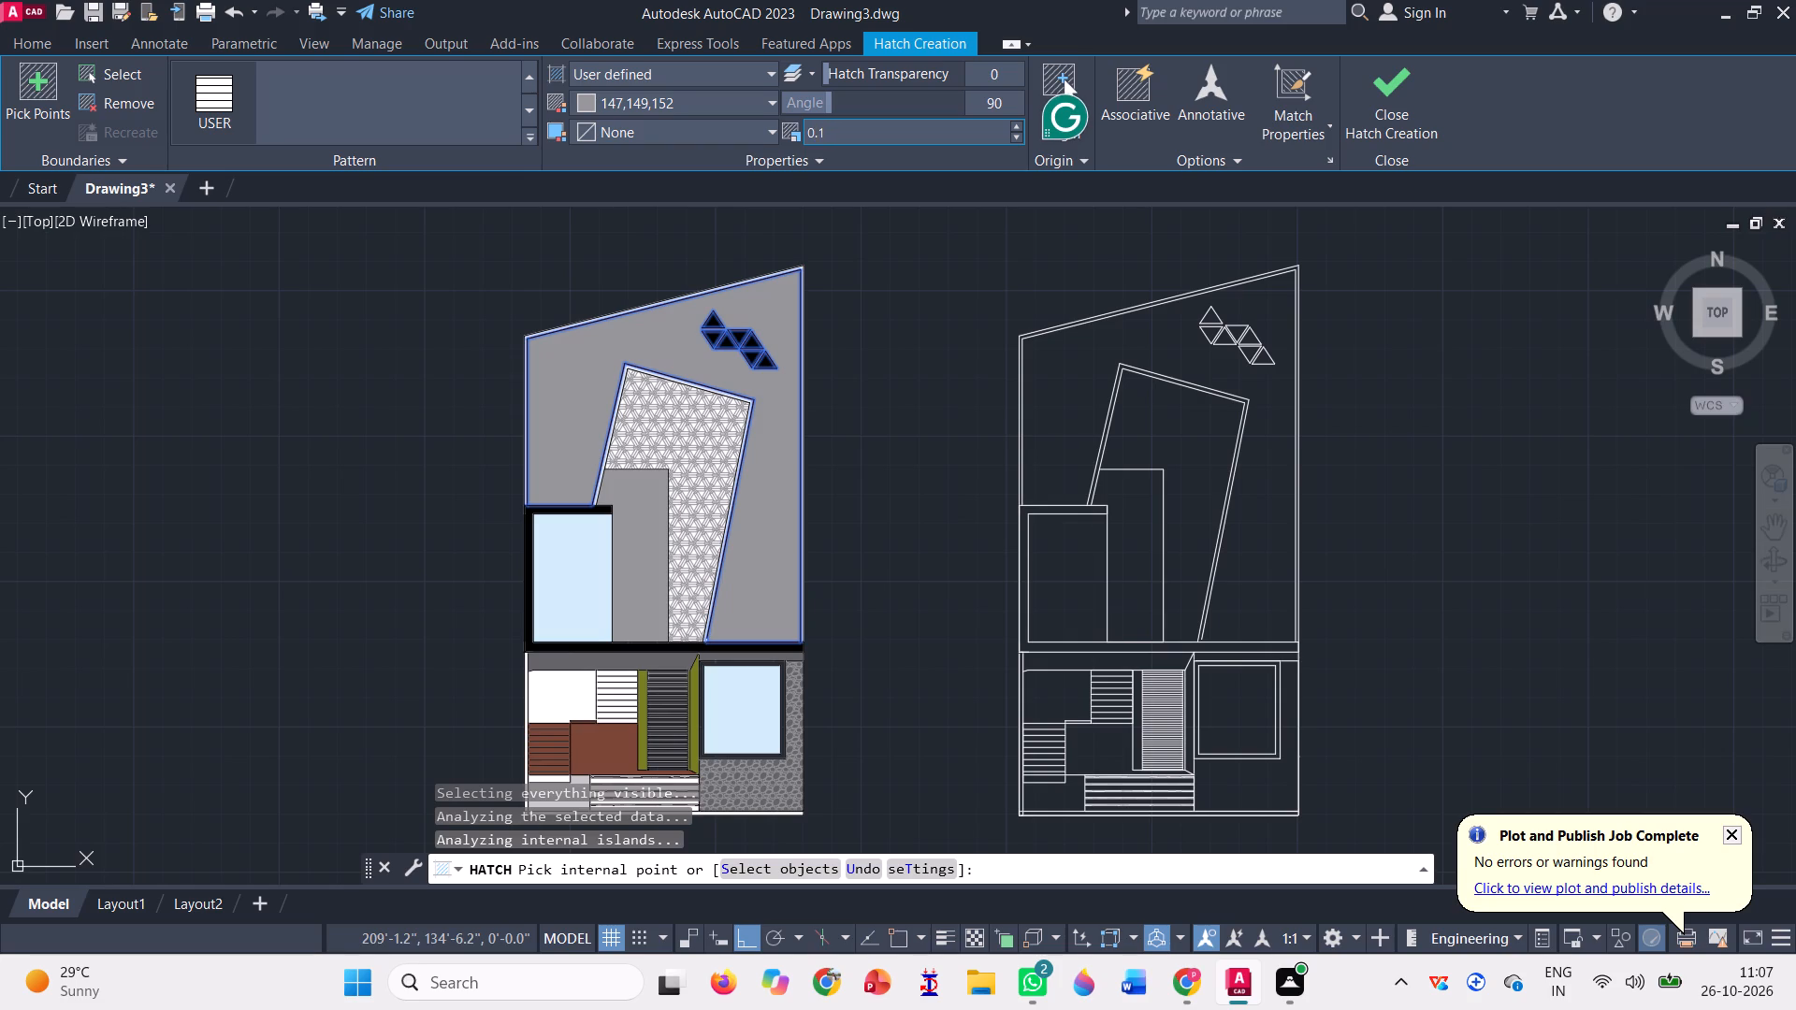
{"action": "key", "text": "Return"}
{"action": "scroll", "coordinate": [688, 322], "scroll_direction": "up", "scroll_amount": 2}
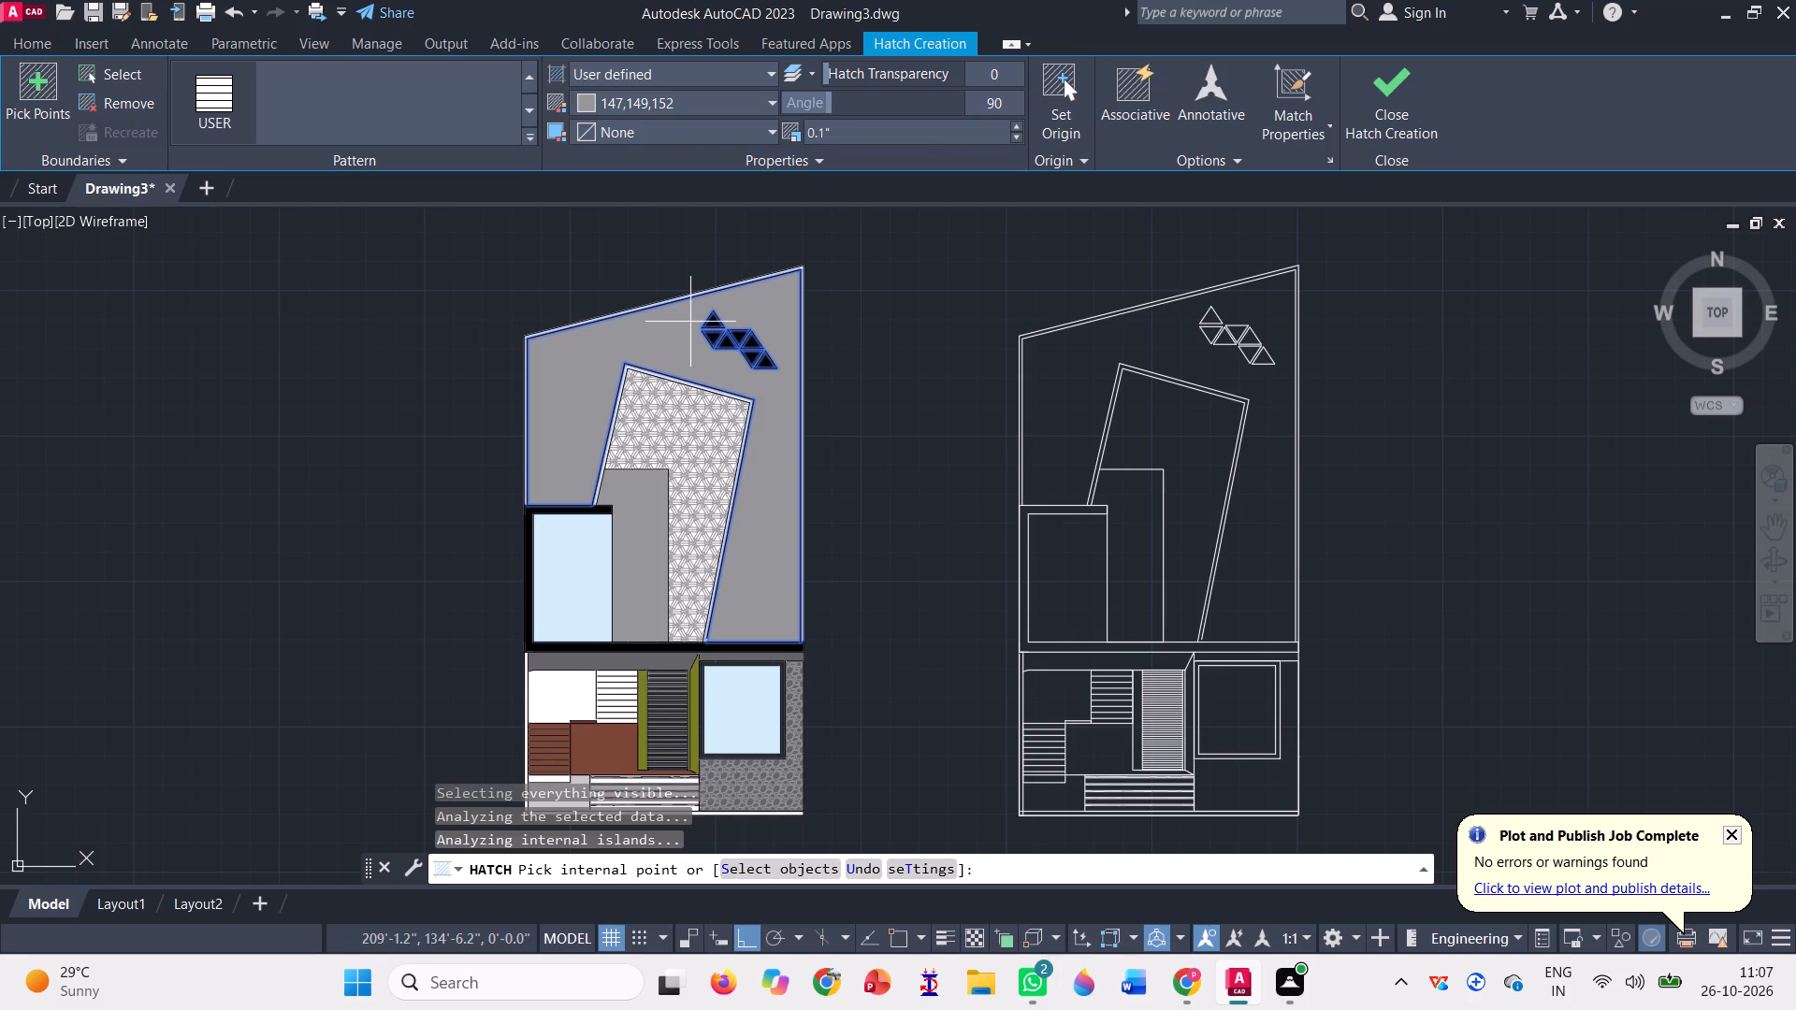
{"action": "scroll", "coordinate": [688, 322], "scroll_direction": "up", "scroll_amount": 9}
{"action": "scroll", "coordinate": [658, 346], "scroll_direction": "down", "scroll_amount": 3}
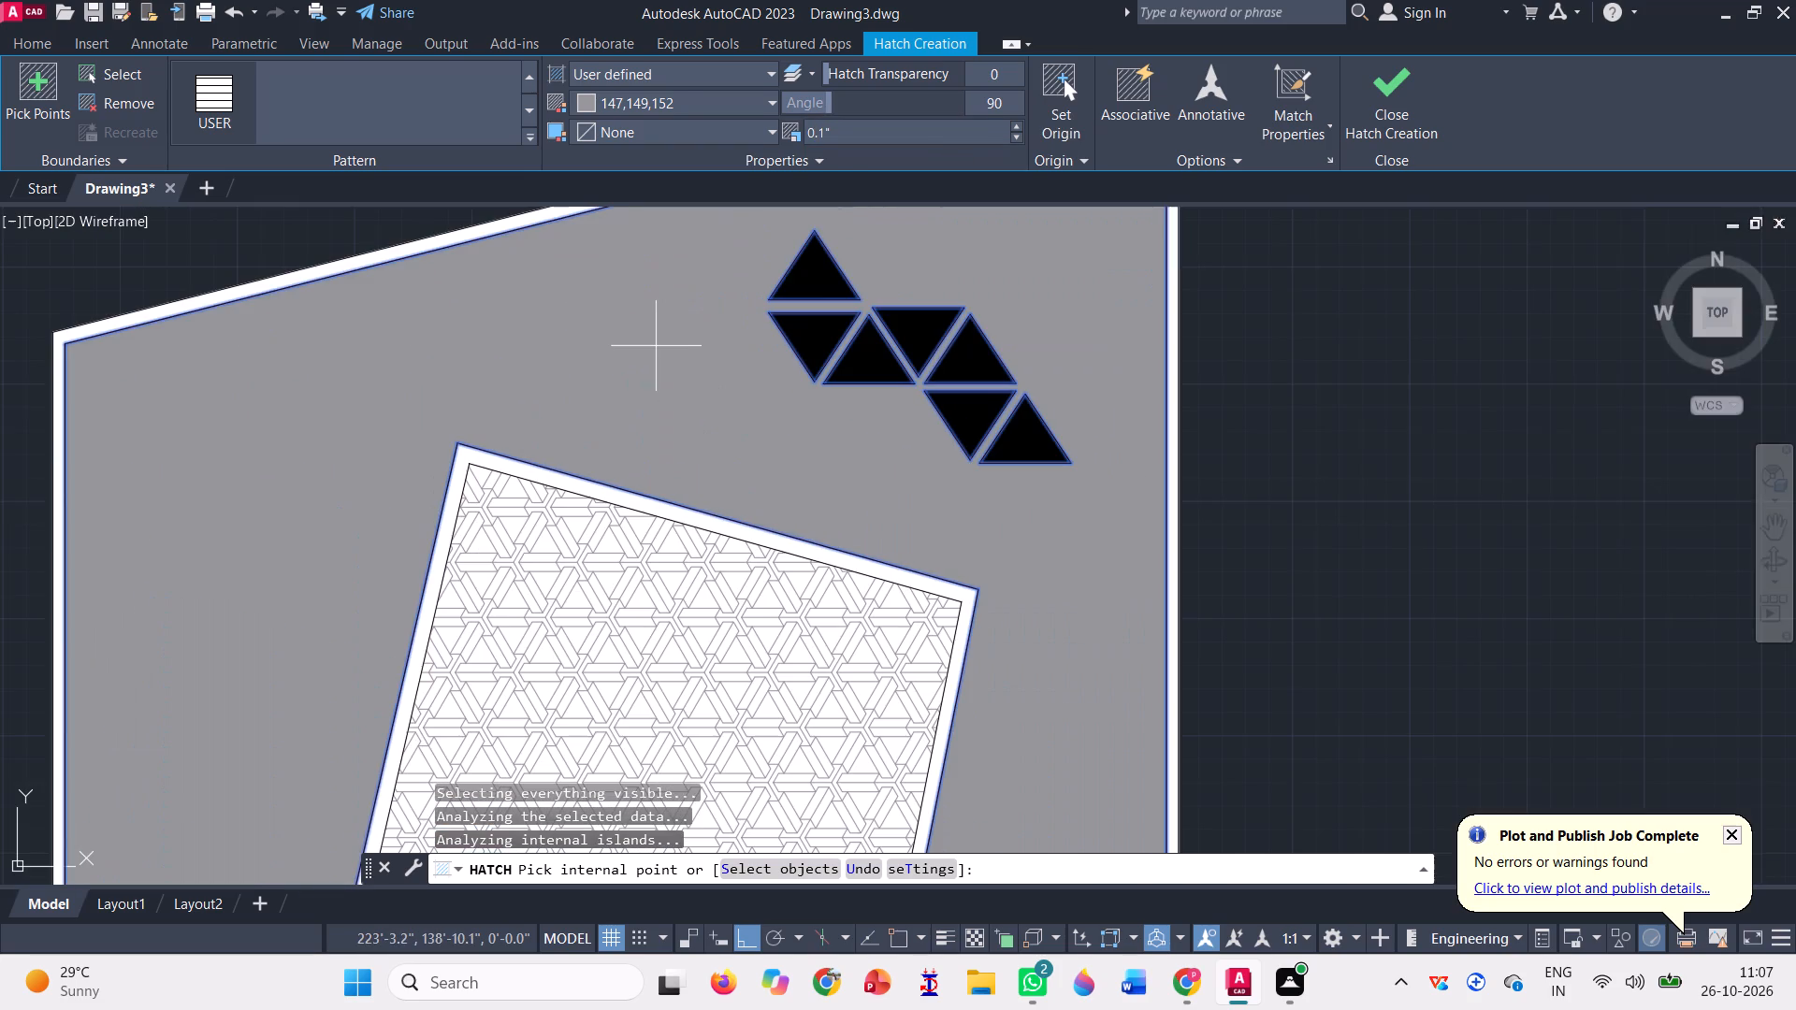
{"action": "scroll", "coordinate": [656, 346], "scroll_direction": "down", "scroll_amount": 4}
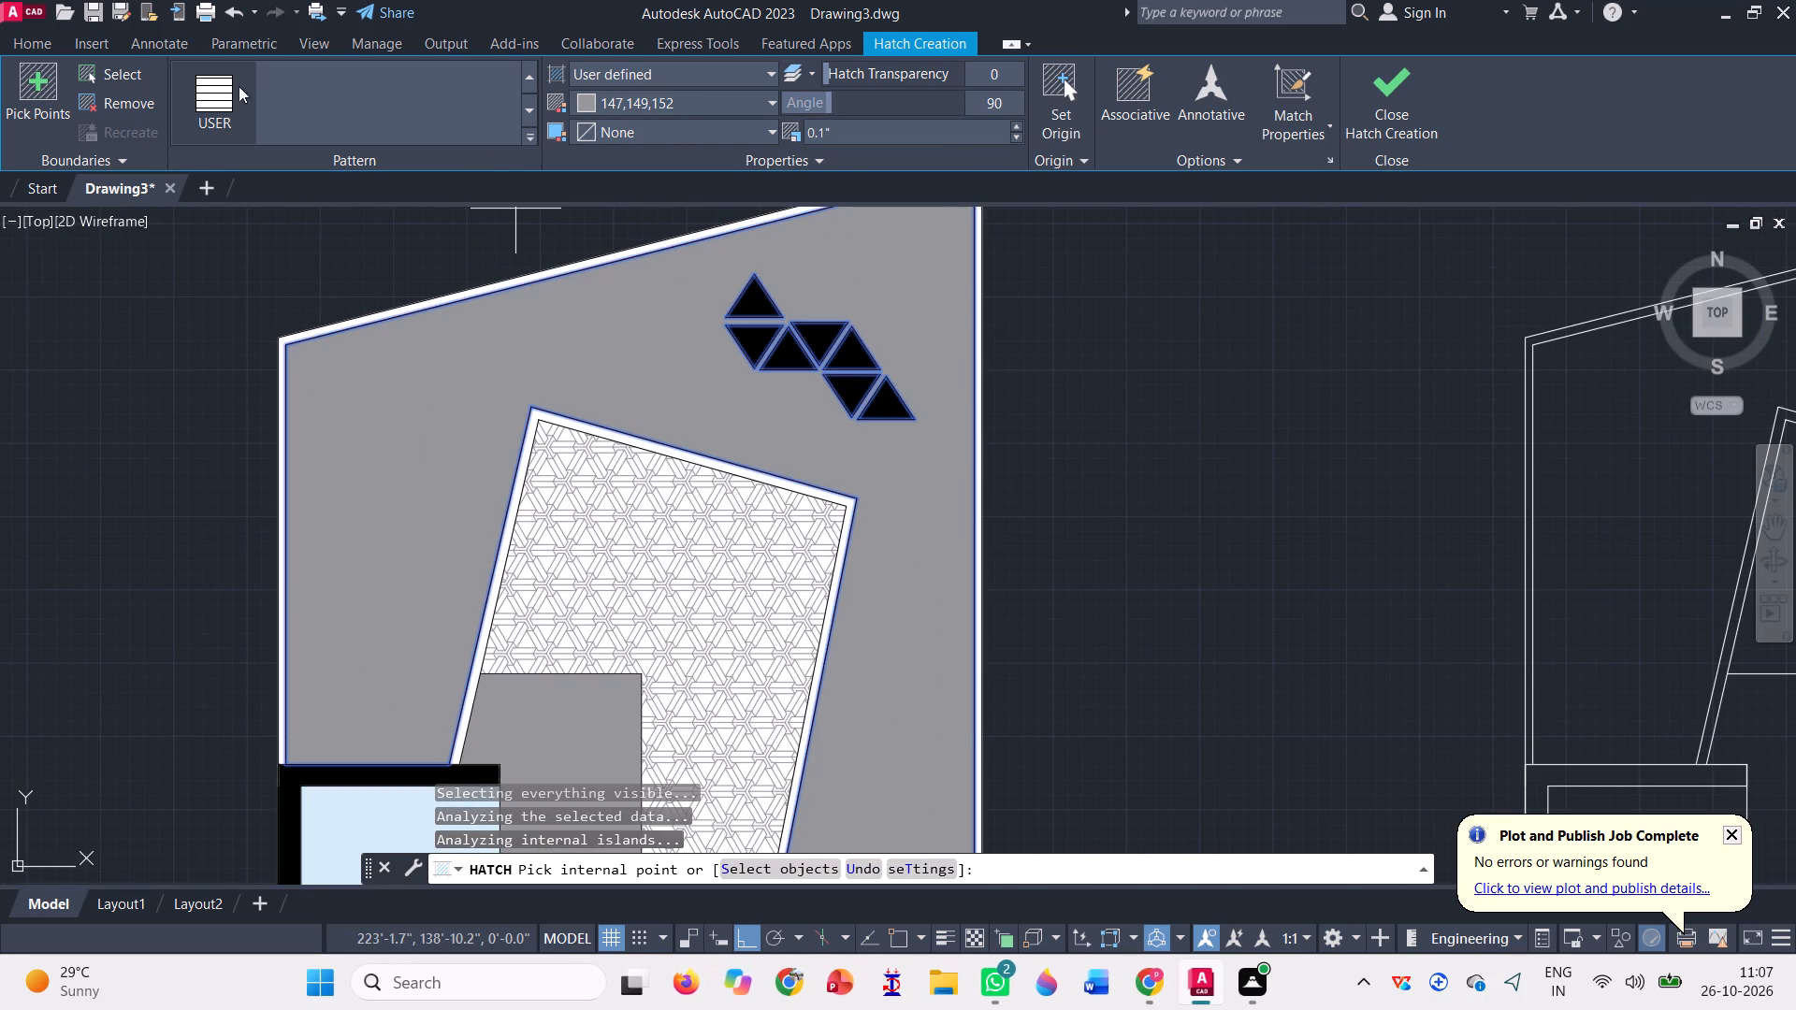
Set the line spacing of the user-defined hatch to 5".
{"action": "left_click", "coordinate": [224, 89]}
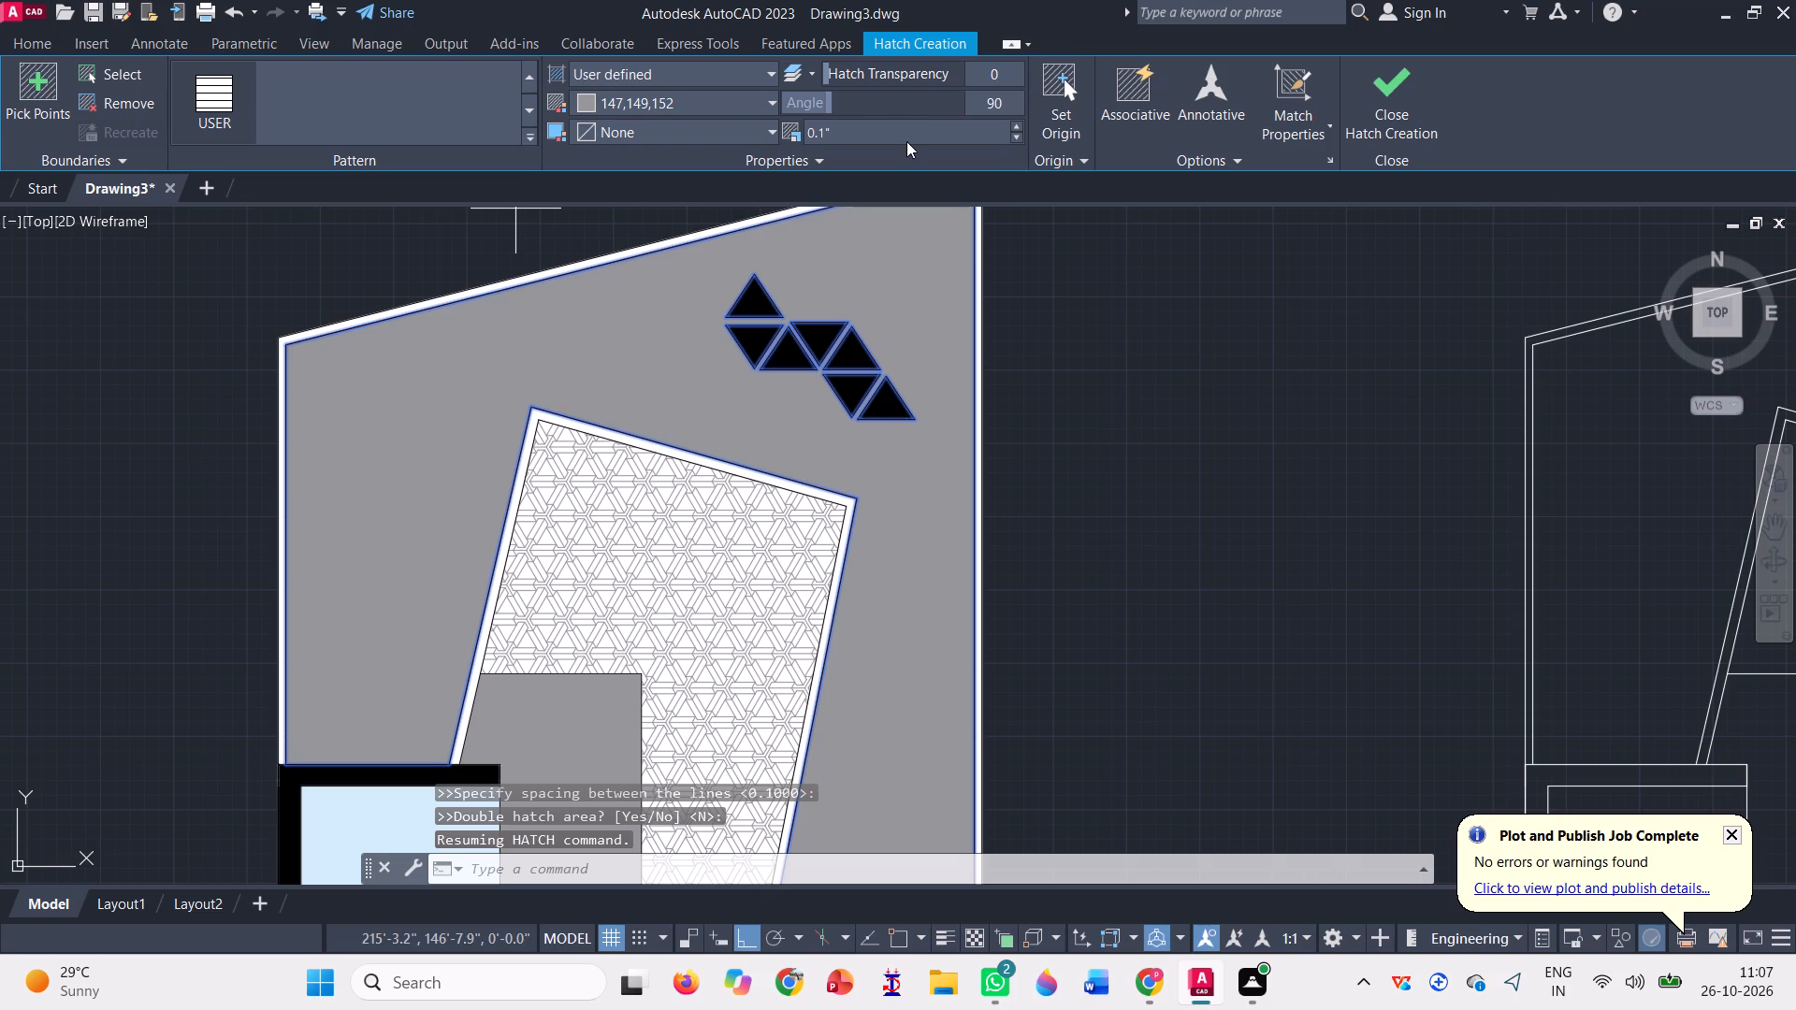
{"action": "left_click", "coordinate": [906, 141]}
{"action": "left_click", "coordinate": [906, 131]}
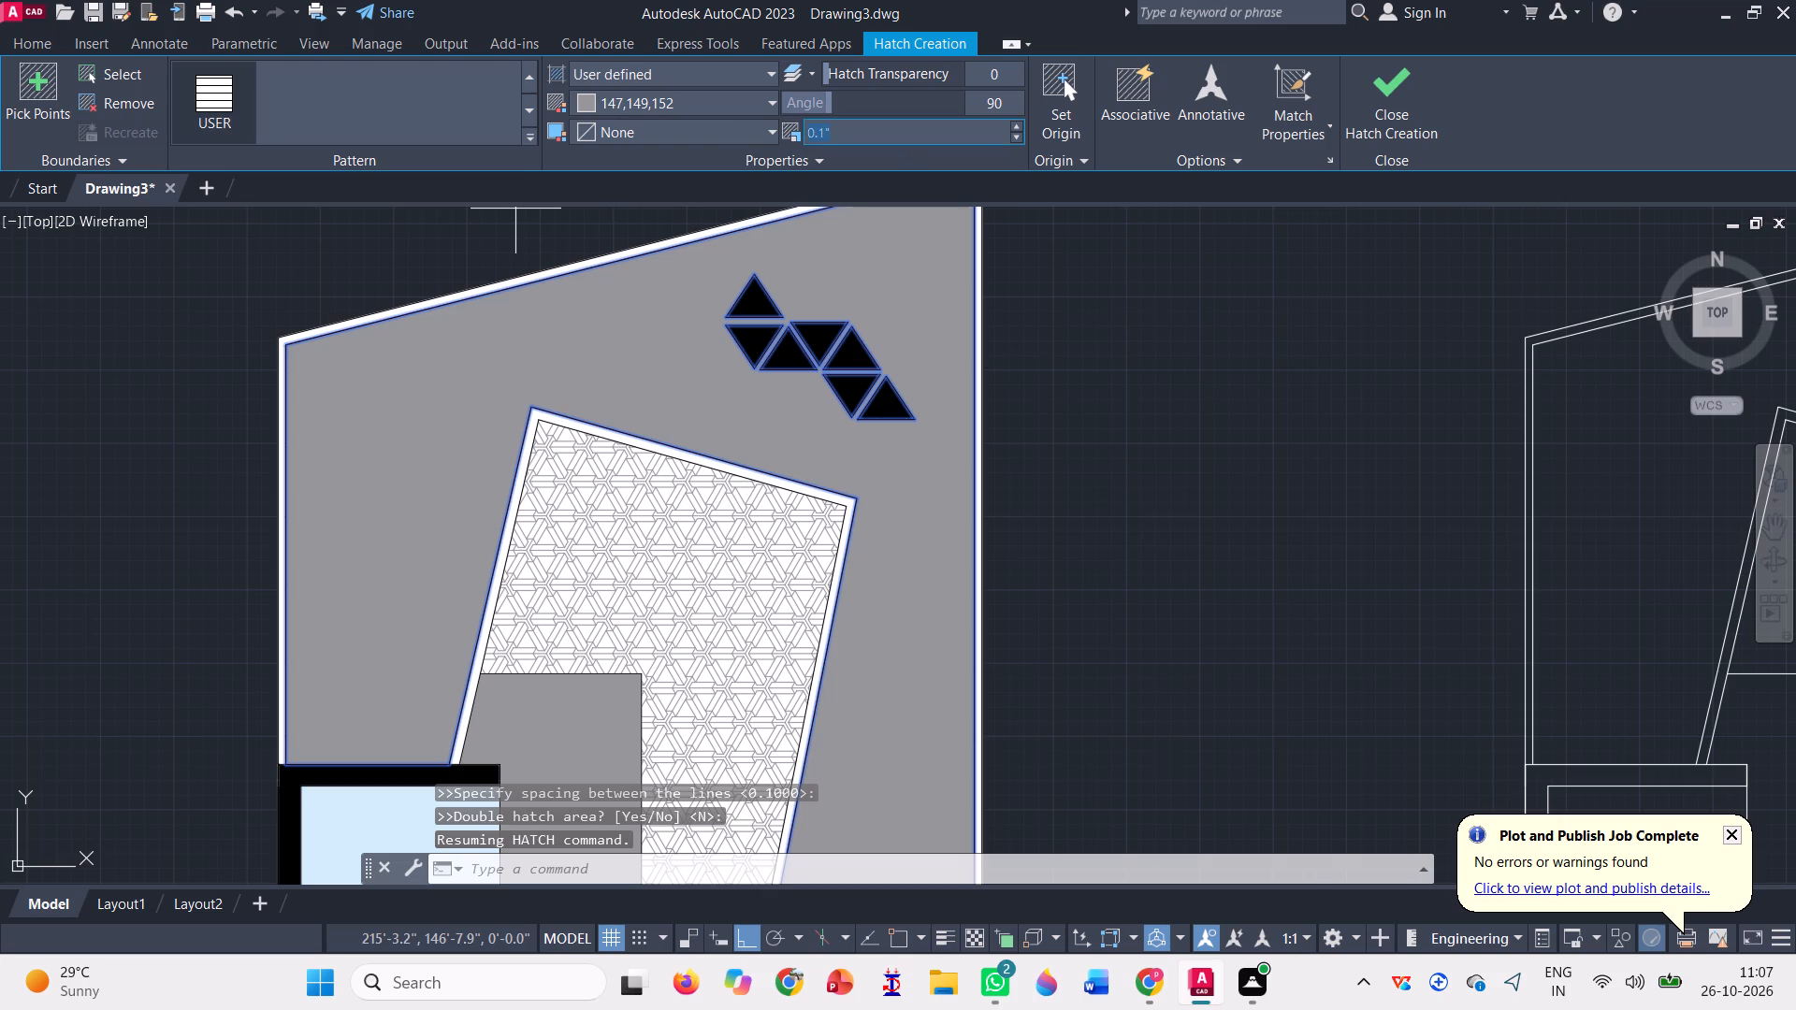
{"action": "key", "text": "BackSpace"}
{"action": "type", "text": "0.0"}
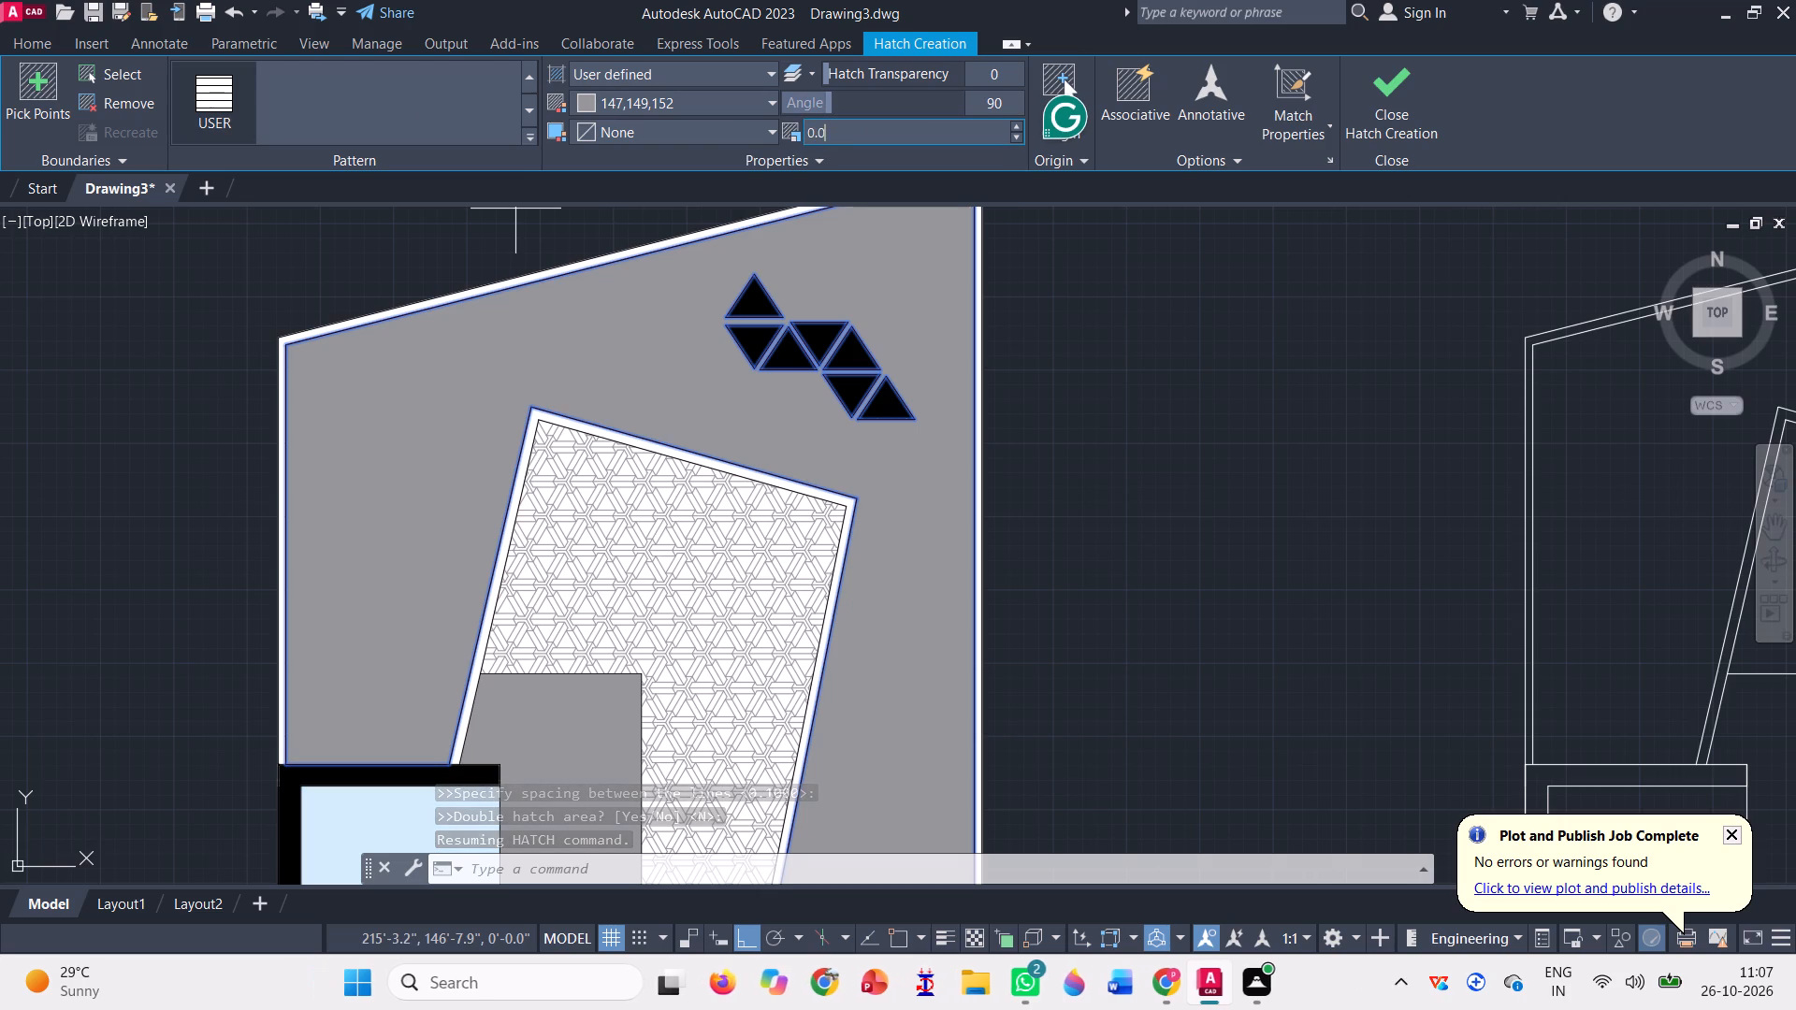
{"action": "key", "text": "BackSpace"}
{"action": "key", "text": "BackSpace"}
{"action": "key", "text": "BackSpace"}
{"action": "key", "text": "BackSpace"}
{"action": "key", "text": "5"}
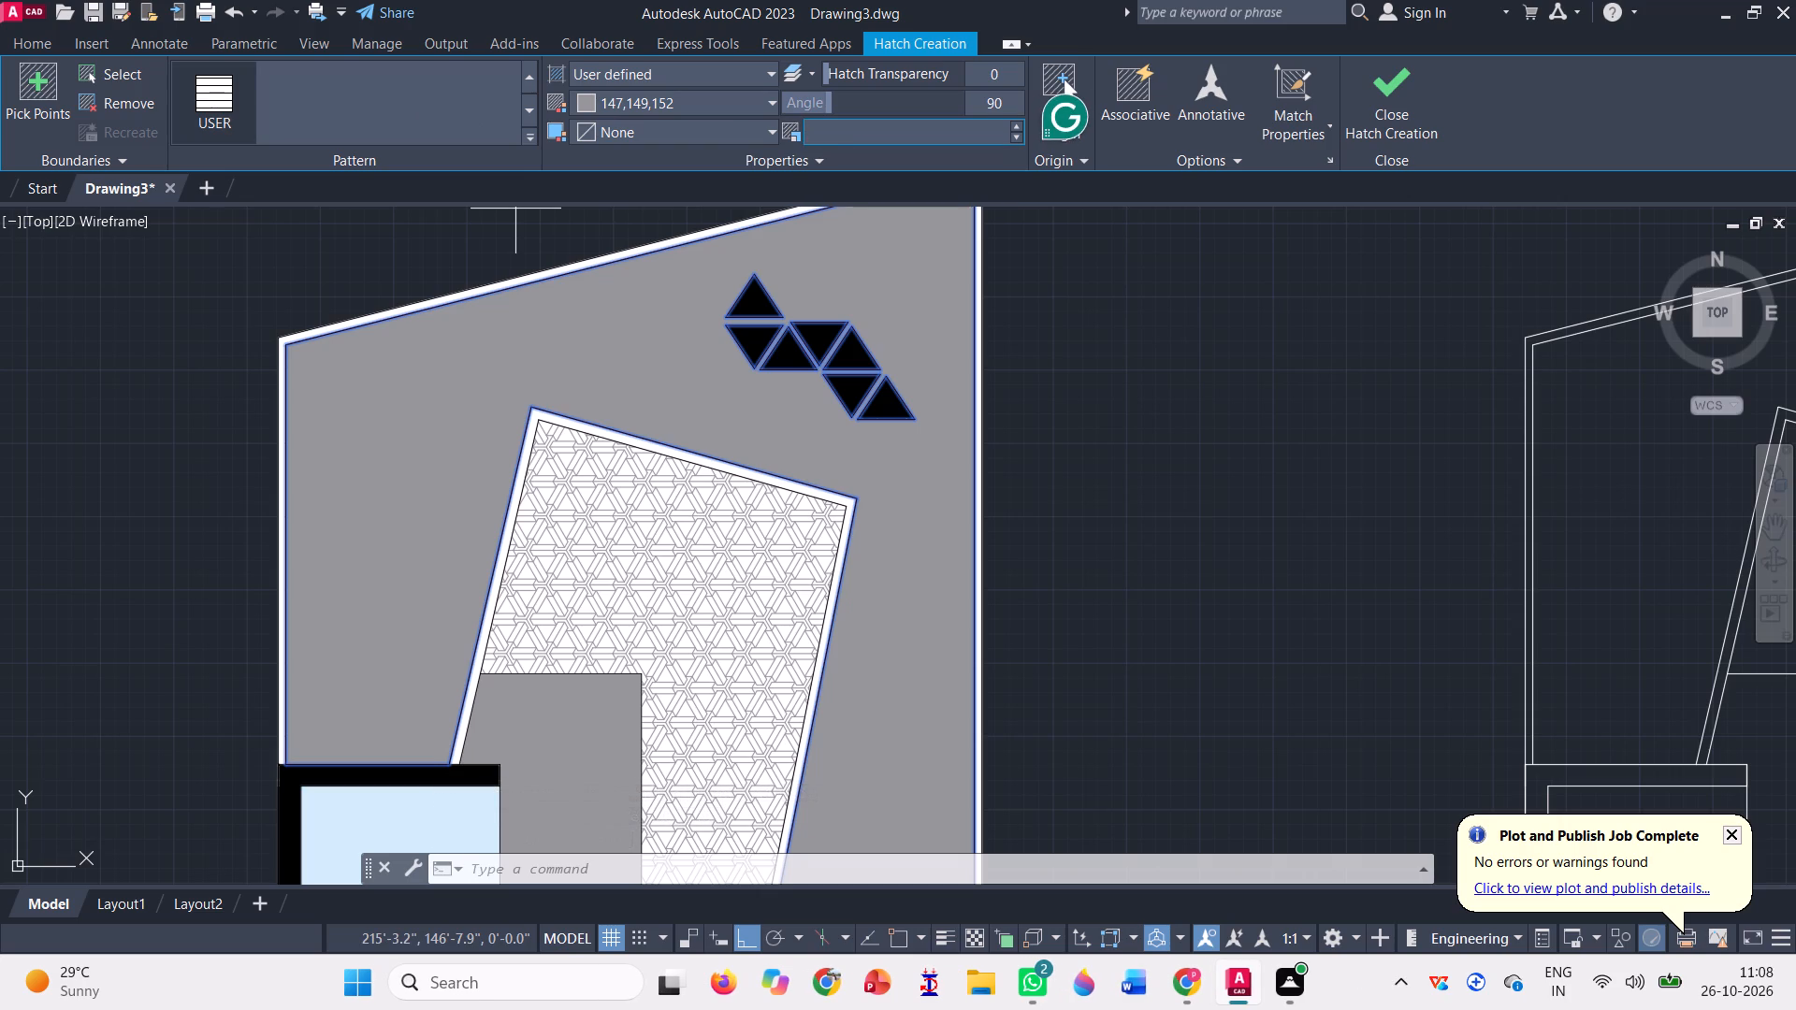
{"action": "key", "text": "Return"}
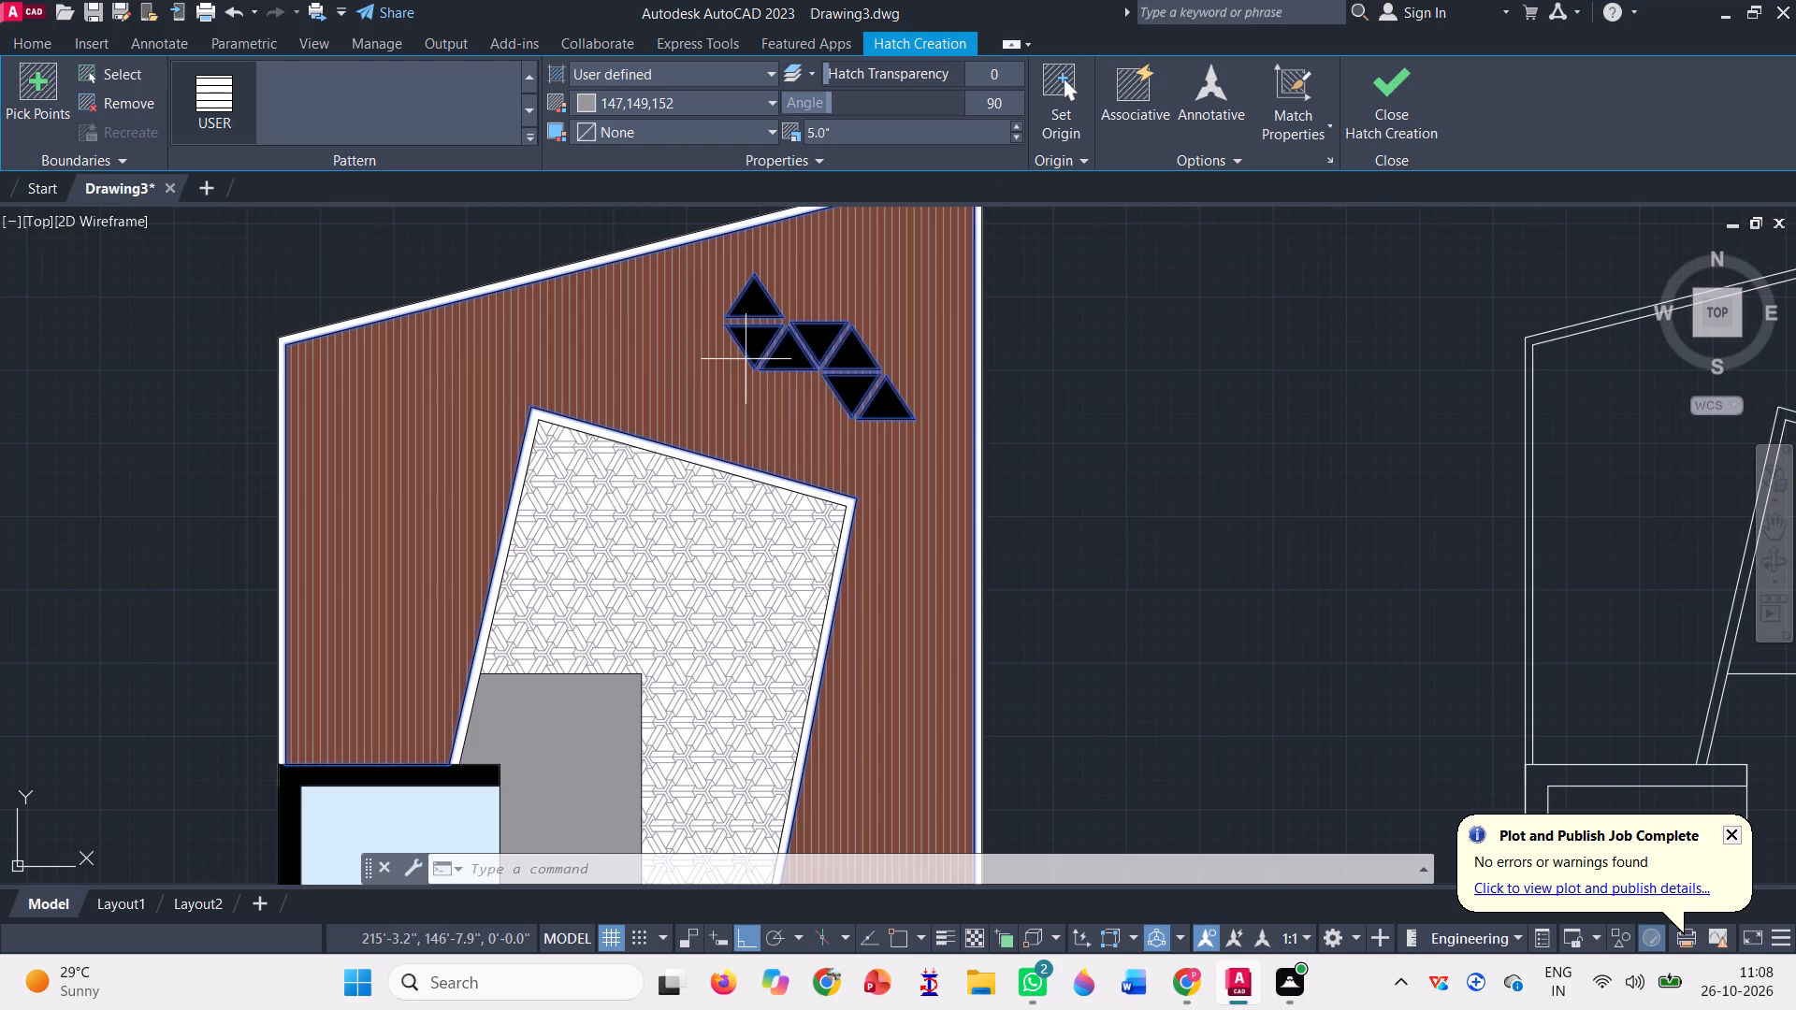
Change the vertical line hatch over the brown area to color 99,100,102 and finish the hatch.
{"action": "scroll", "coordinate": [655, 332], "scroll_direction": "down", "scroll_amount": 2}
{"action": "scroll", "coordinate": [656, 425], "scroll_direction": "down", "scroll_amount": 1}
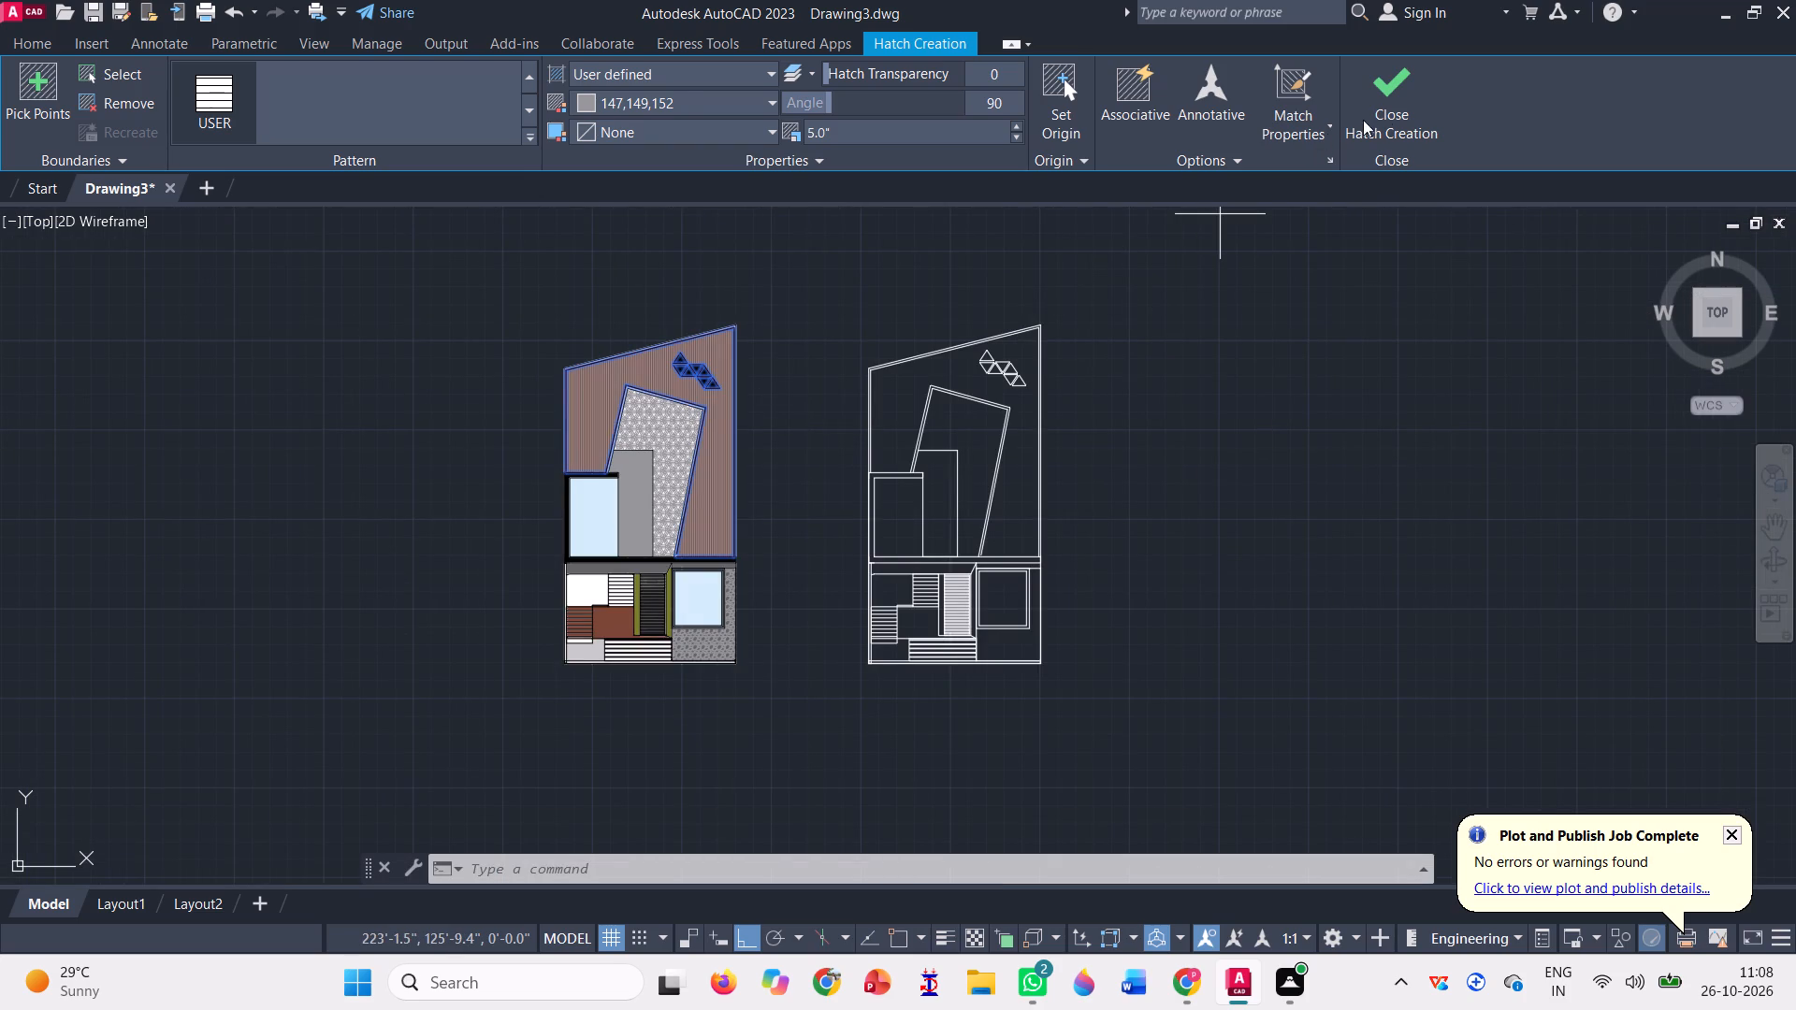
{"action": "left_click", "coordinate": [754, 106]}
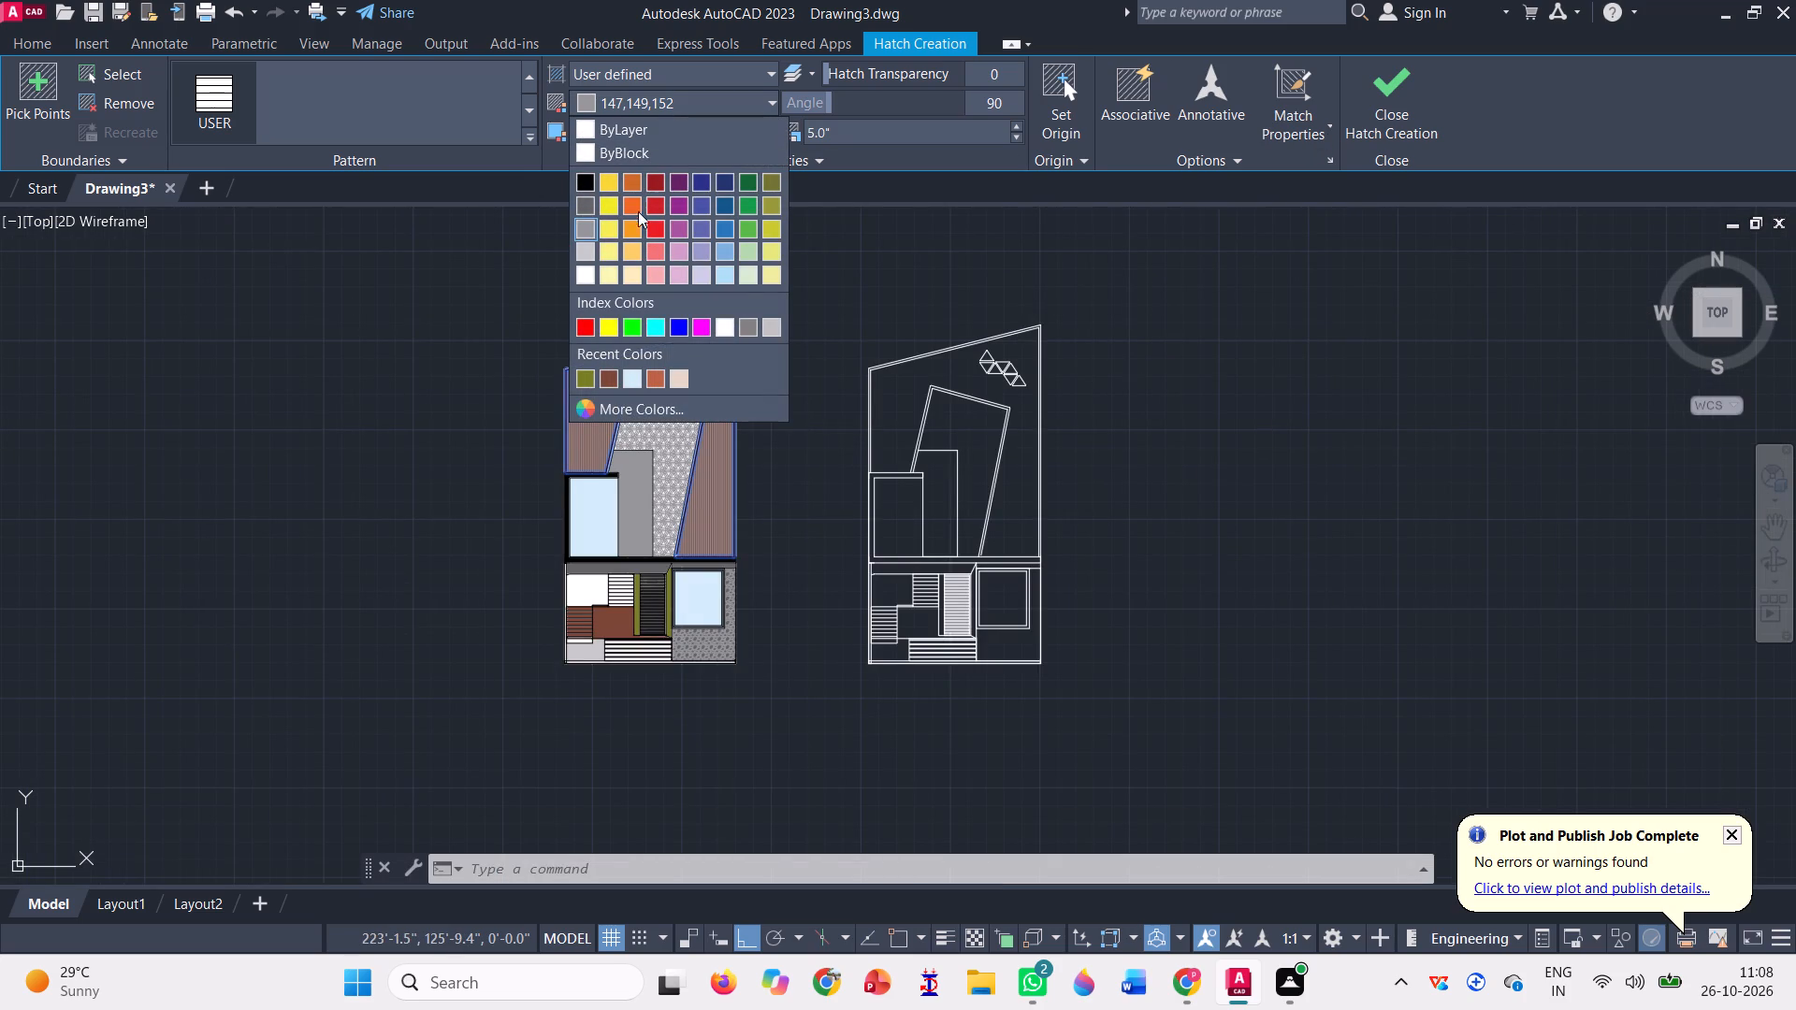
{"action": "left_click", "coordinate": [587, 246]}
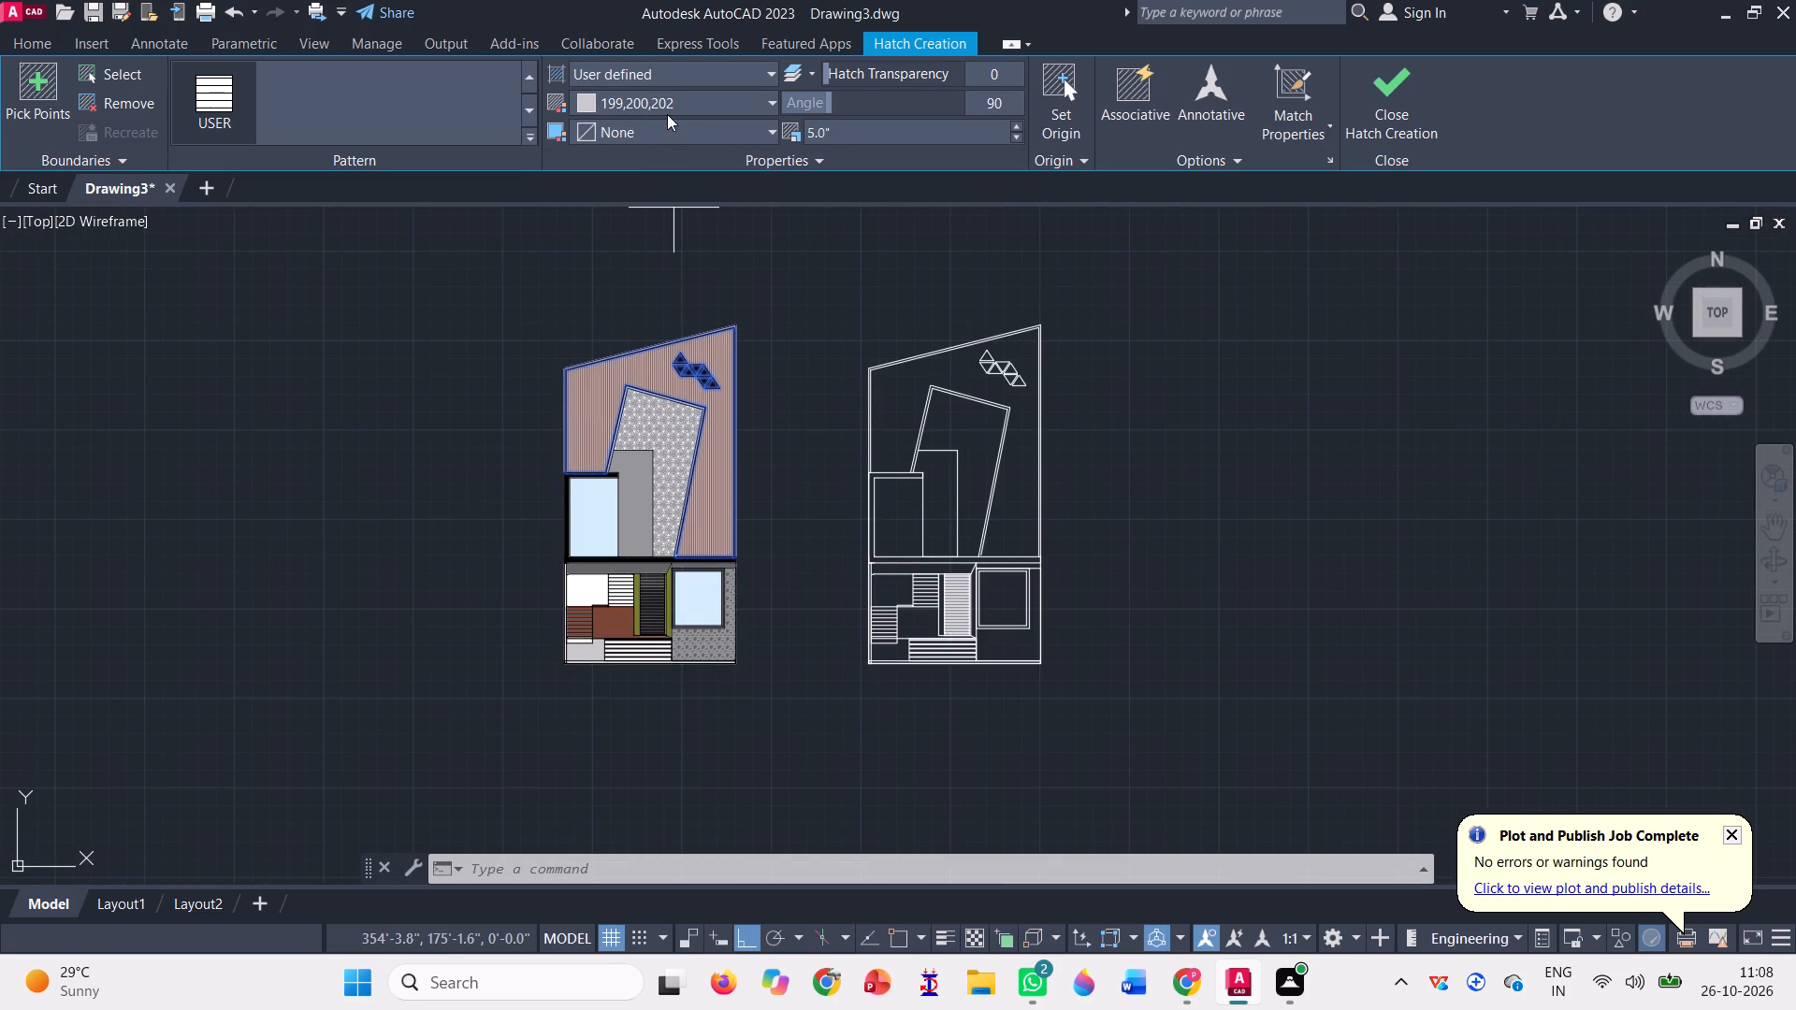
{"action": "left_click", "coordinate": [663, 99]}
{"action": "left_click", "coordinate": [579, 201]}
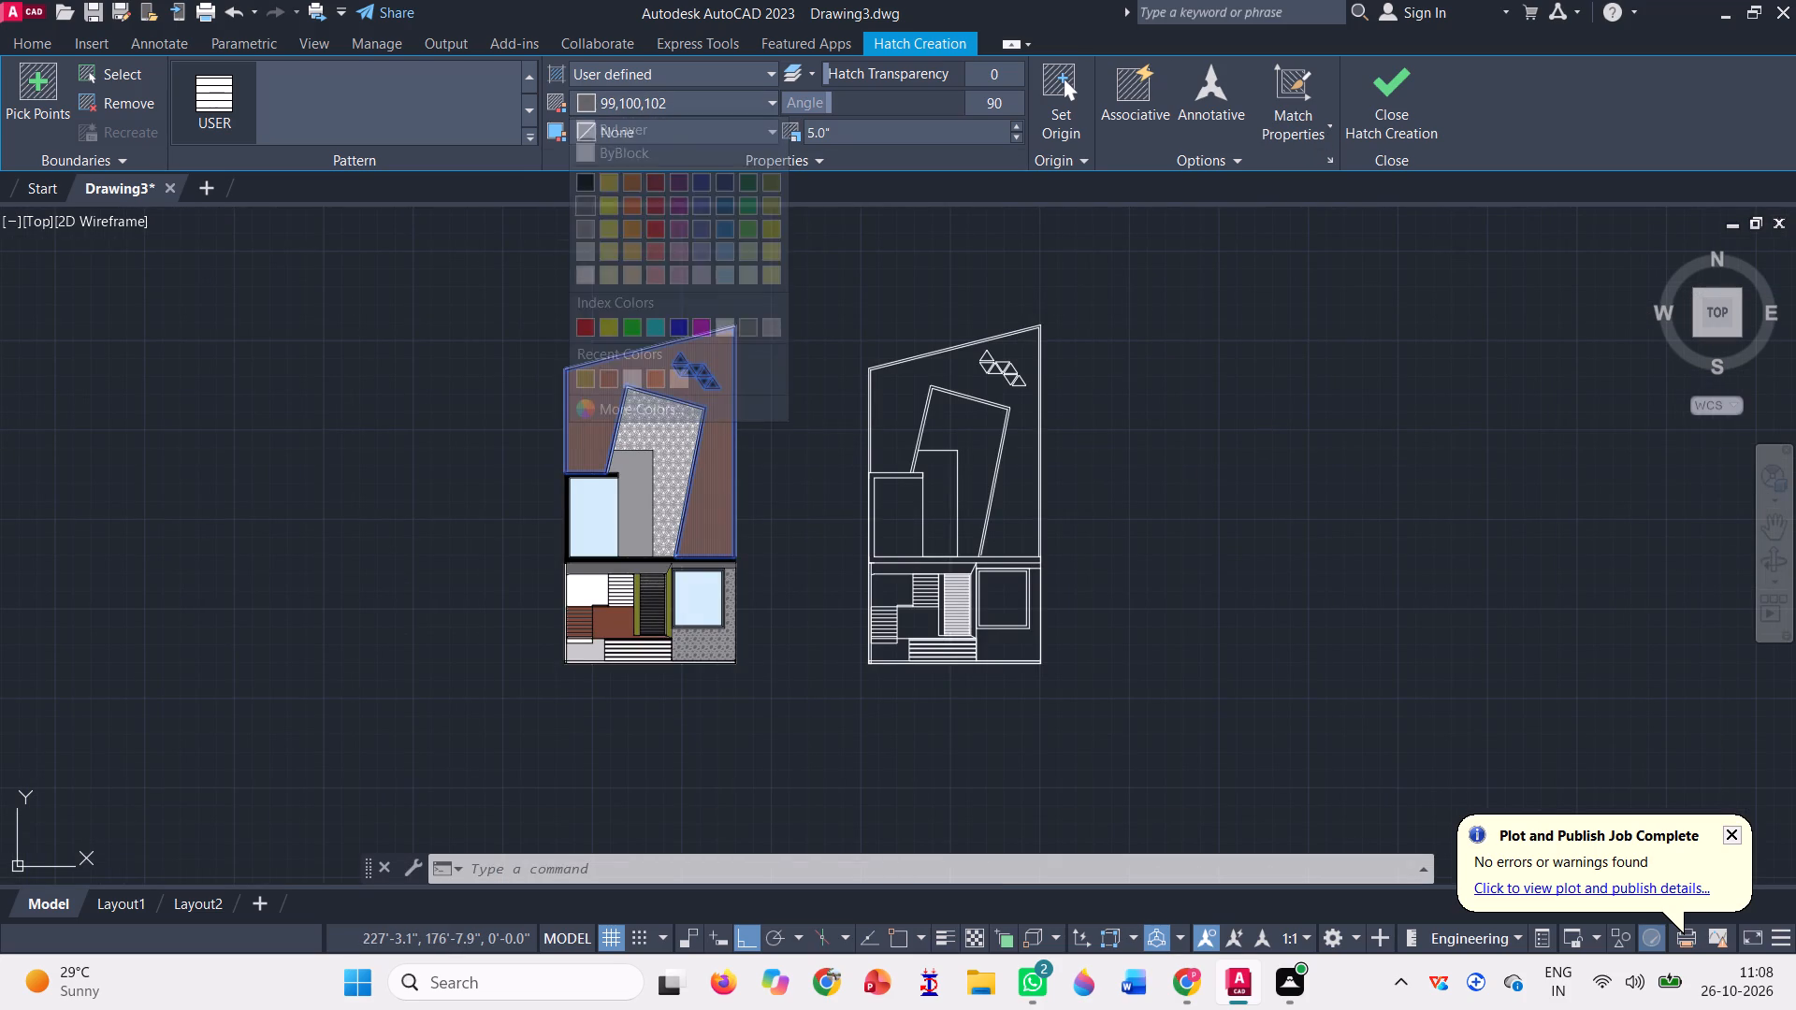
{"action": "scroll", "coordinate": [645, 402], "scroll_direction": "up", "scroll_amount": 3}
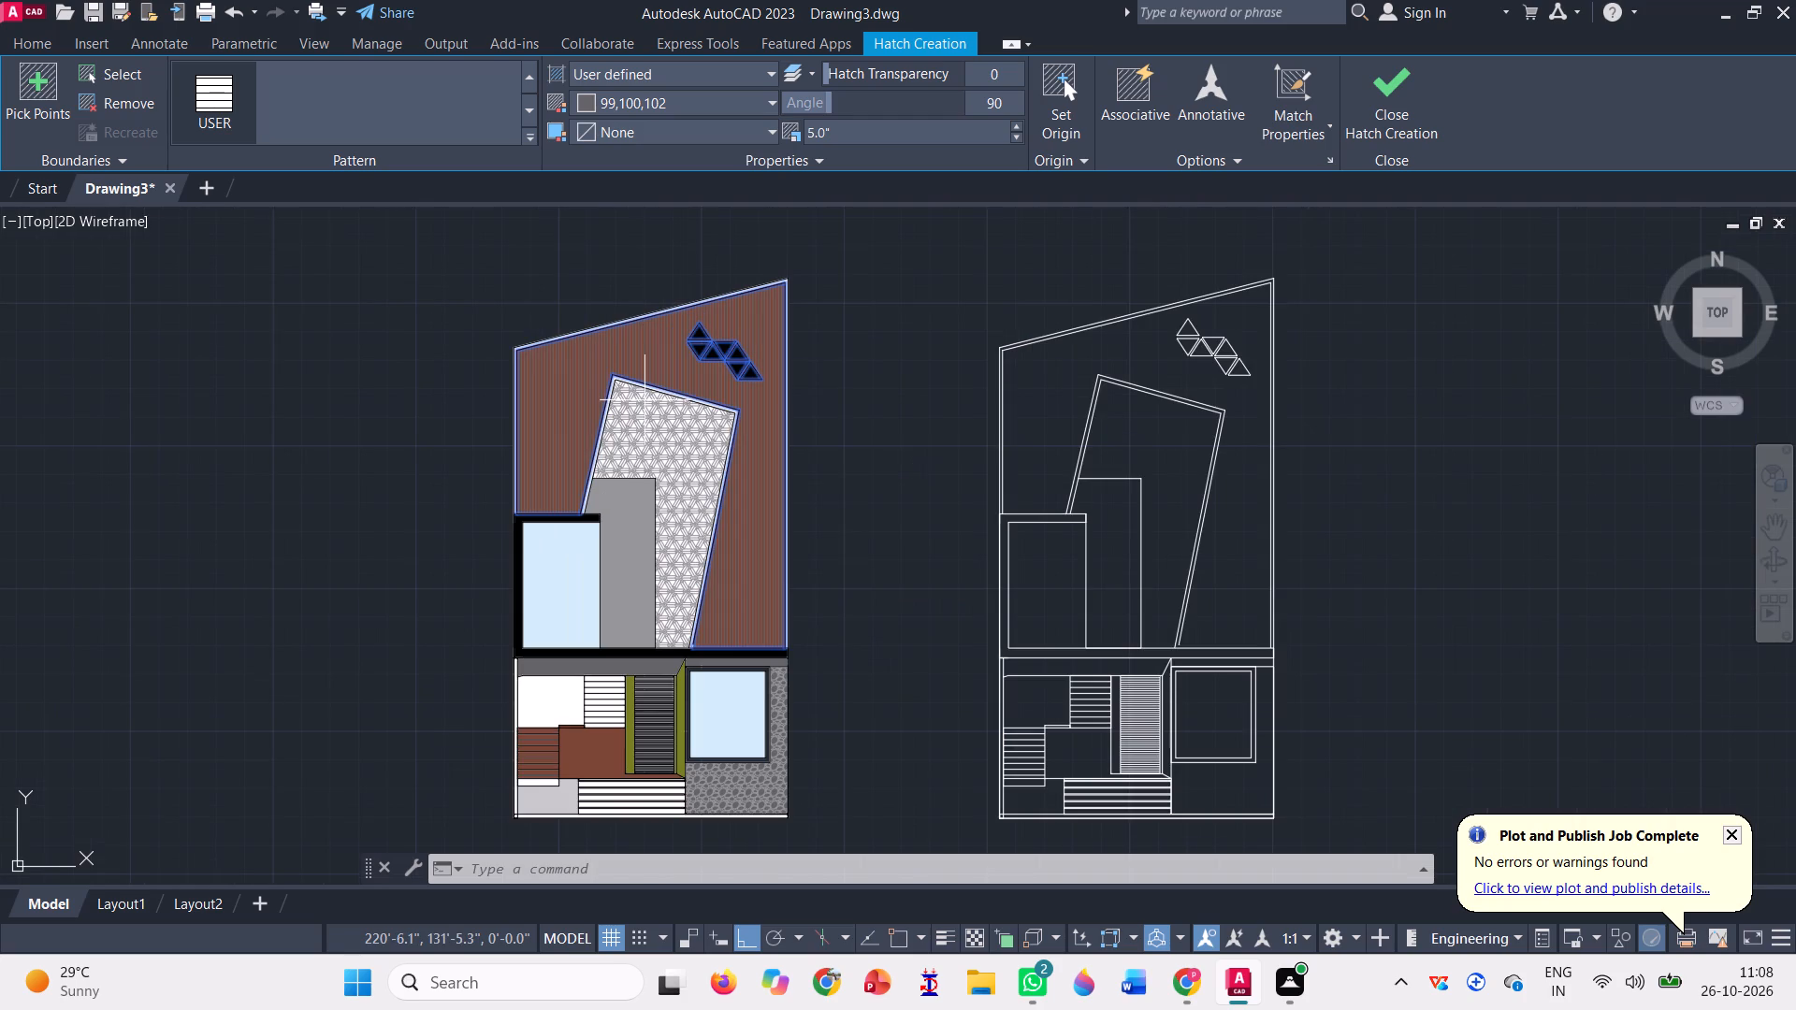
{"action": "scroll", "coordinate": [640, 373], "scroll_direction": "down", "scroll_amount": 2}
{"action": "left_click", "coordinate": [1404, 89]}
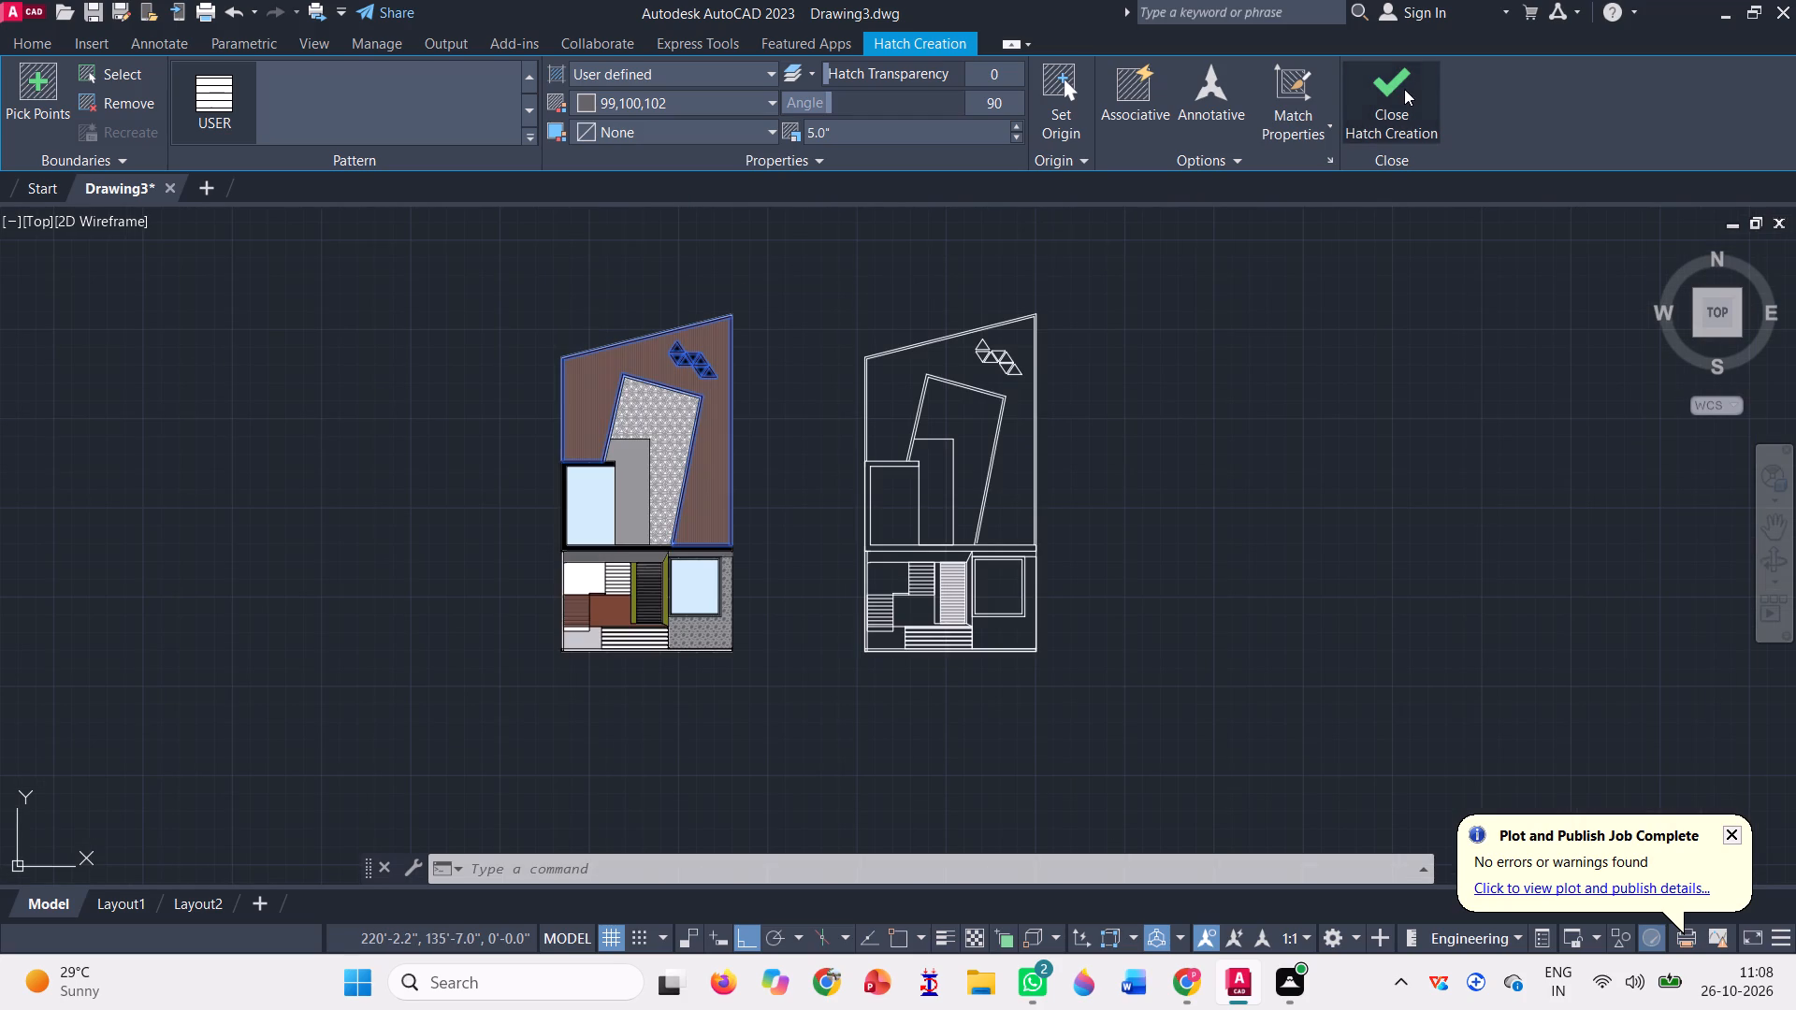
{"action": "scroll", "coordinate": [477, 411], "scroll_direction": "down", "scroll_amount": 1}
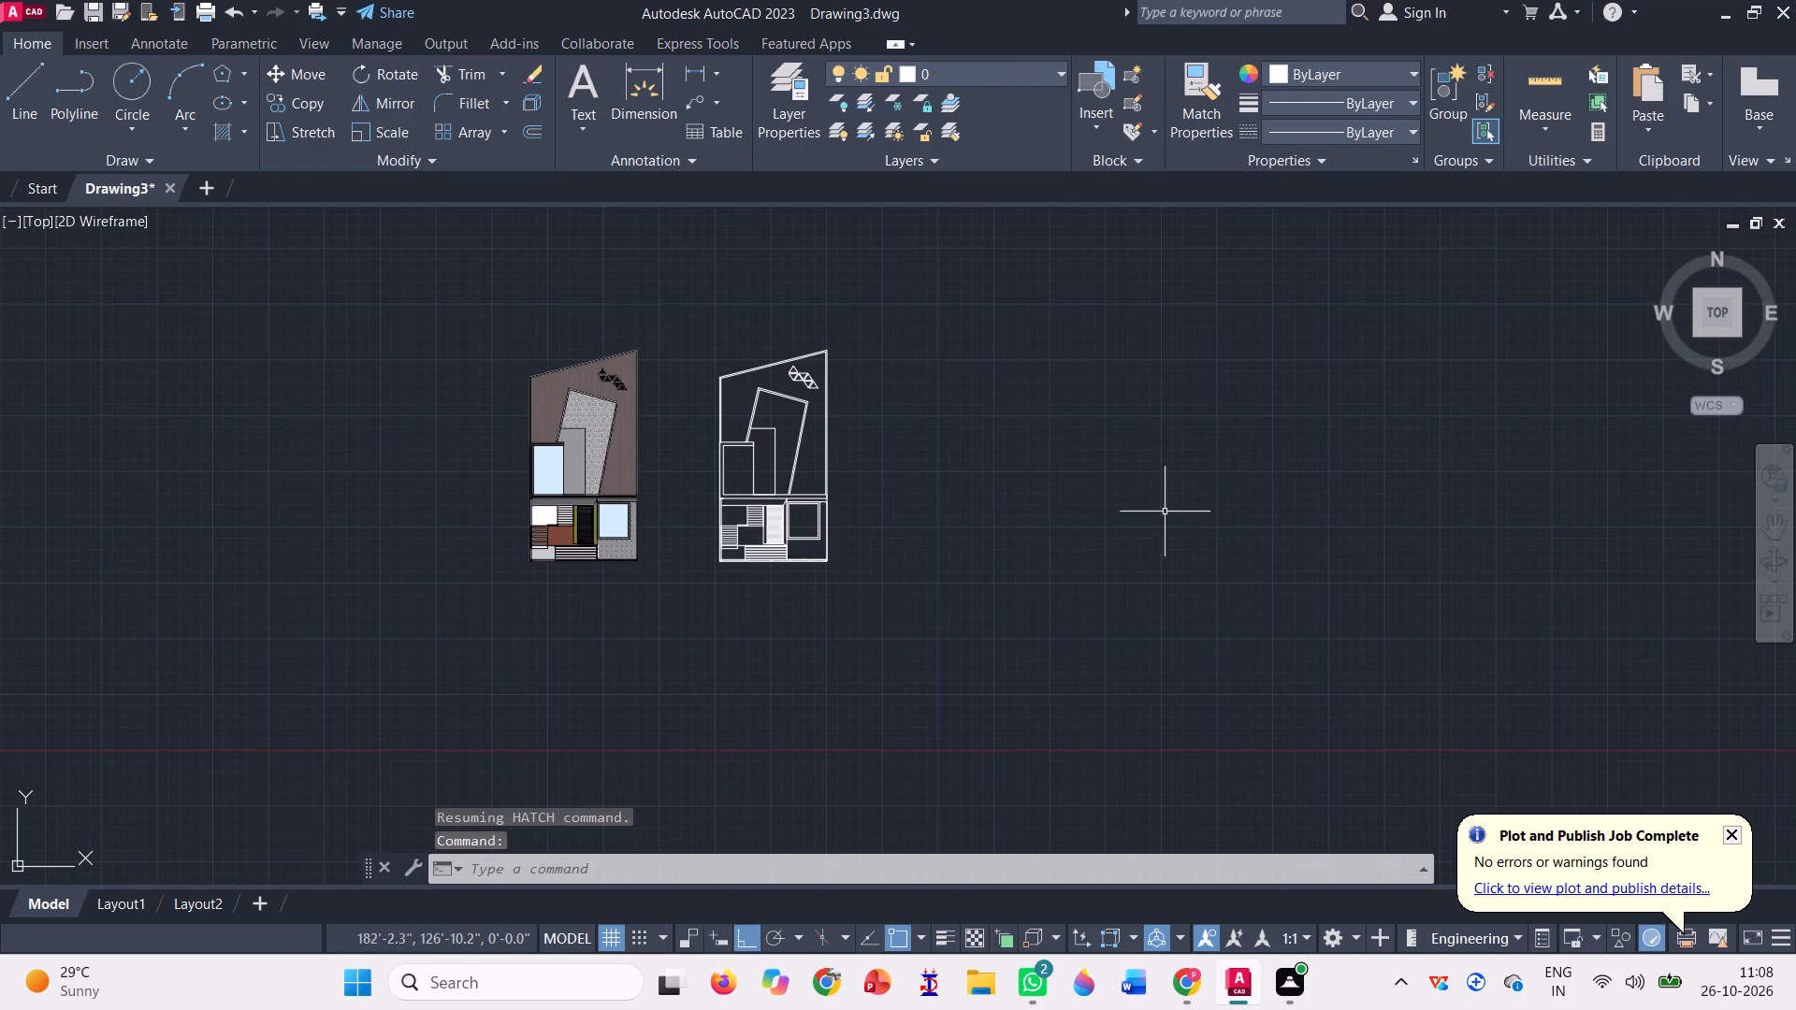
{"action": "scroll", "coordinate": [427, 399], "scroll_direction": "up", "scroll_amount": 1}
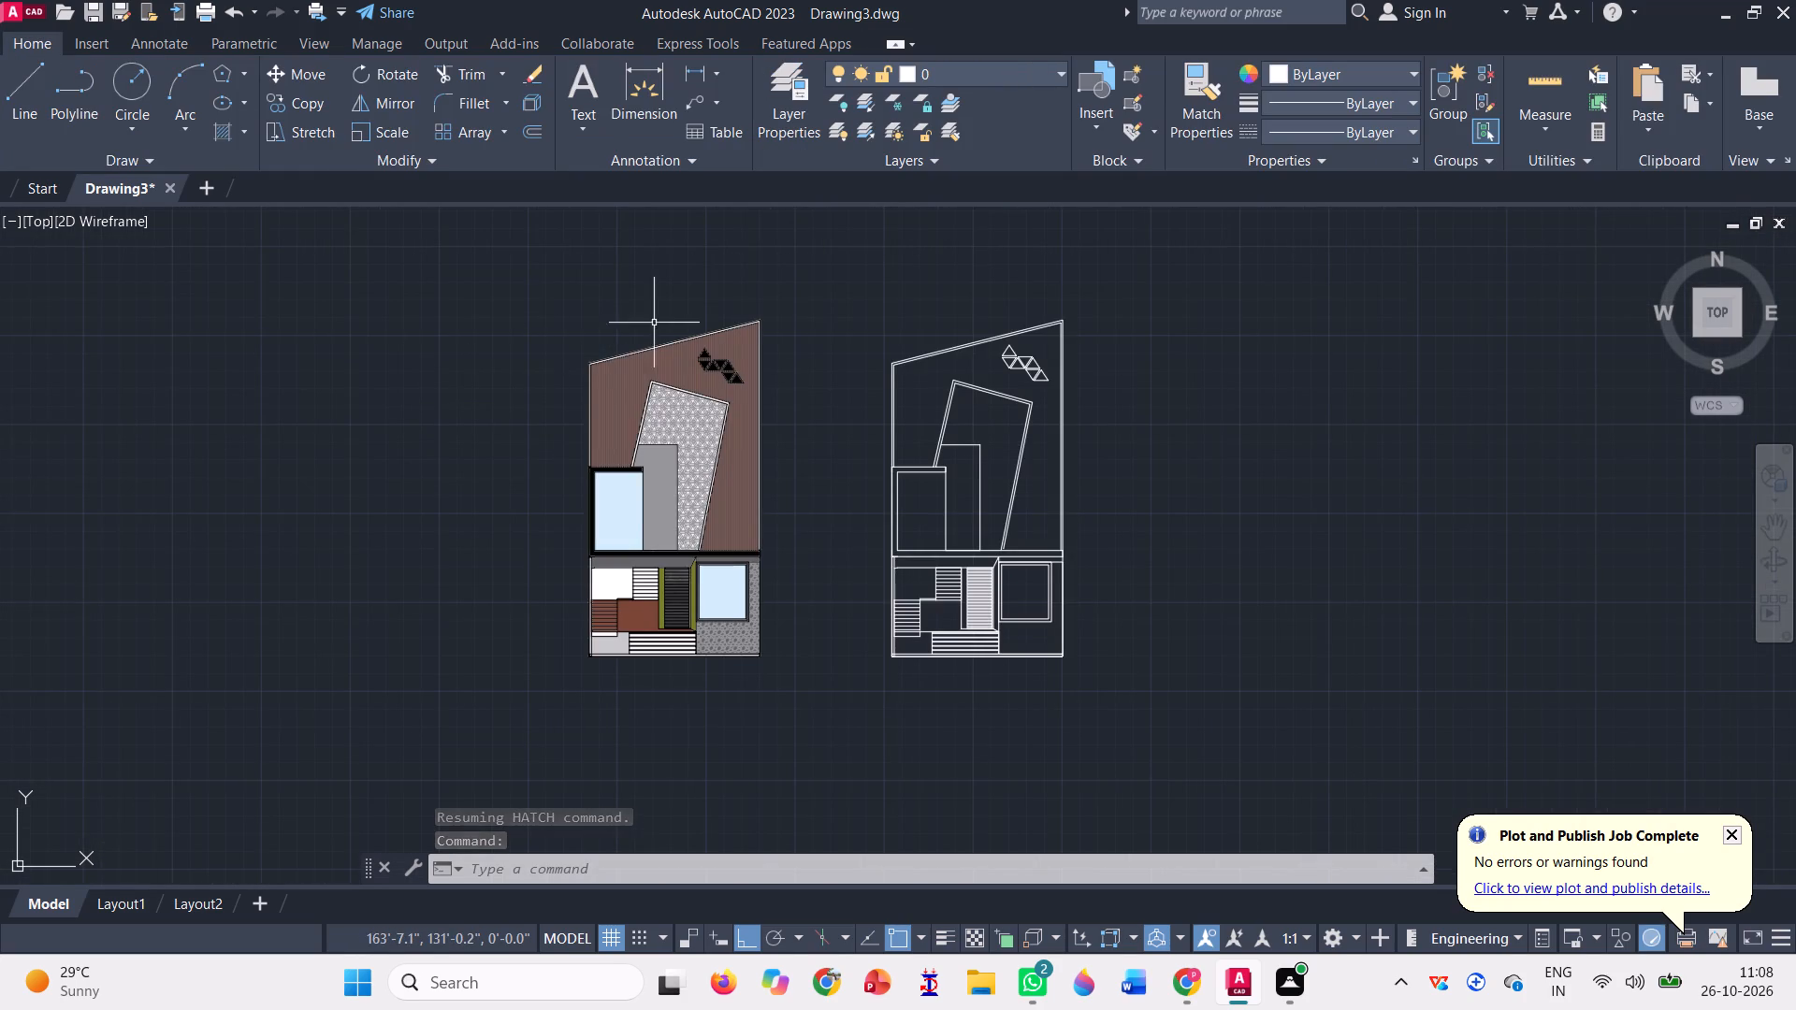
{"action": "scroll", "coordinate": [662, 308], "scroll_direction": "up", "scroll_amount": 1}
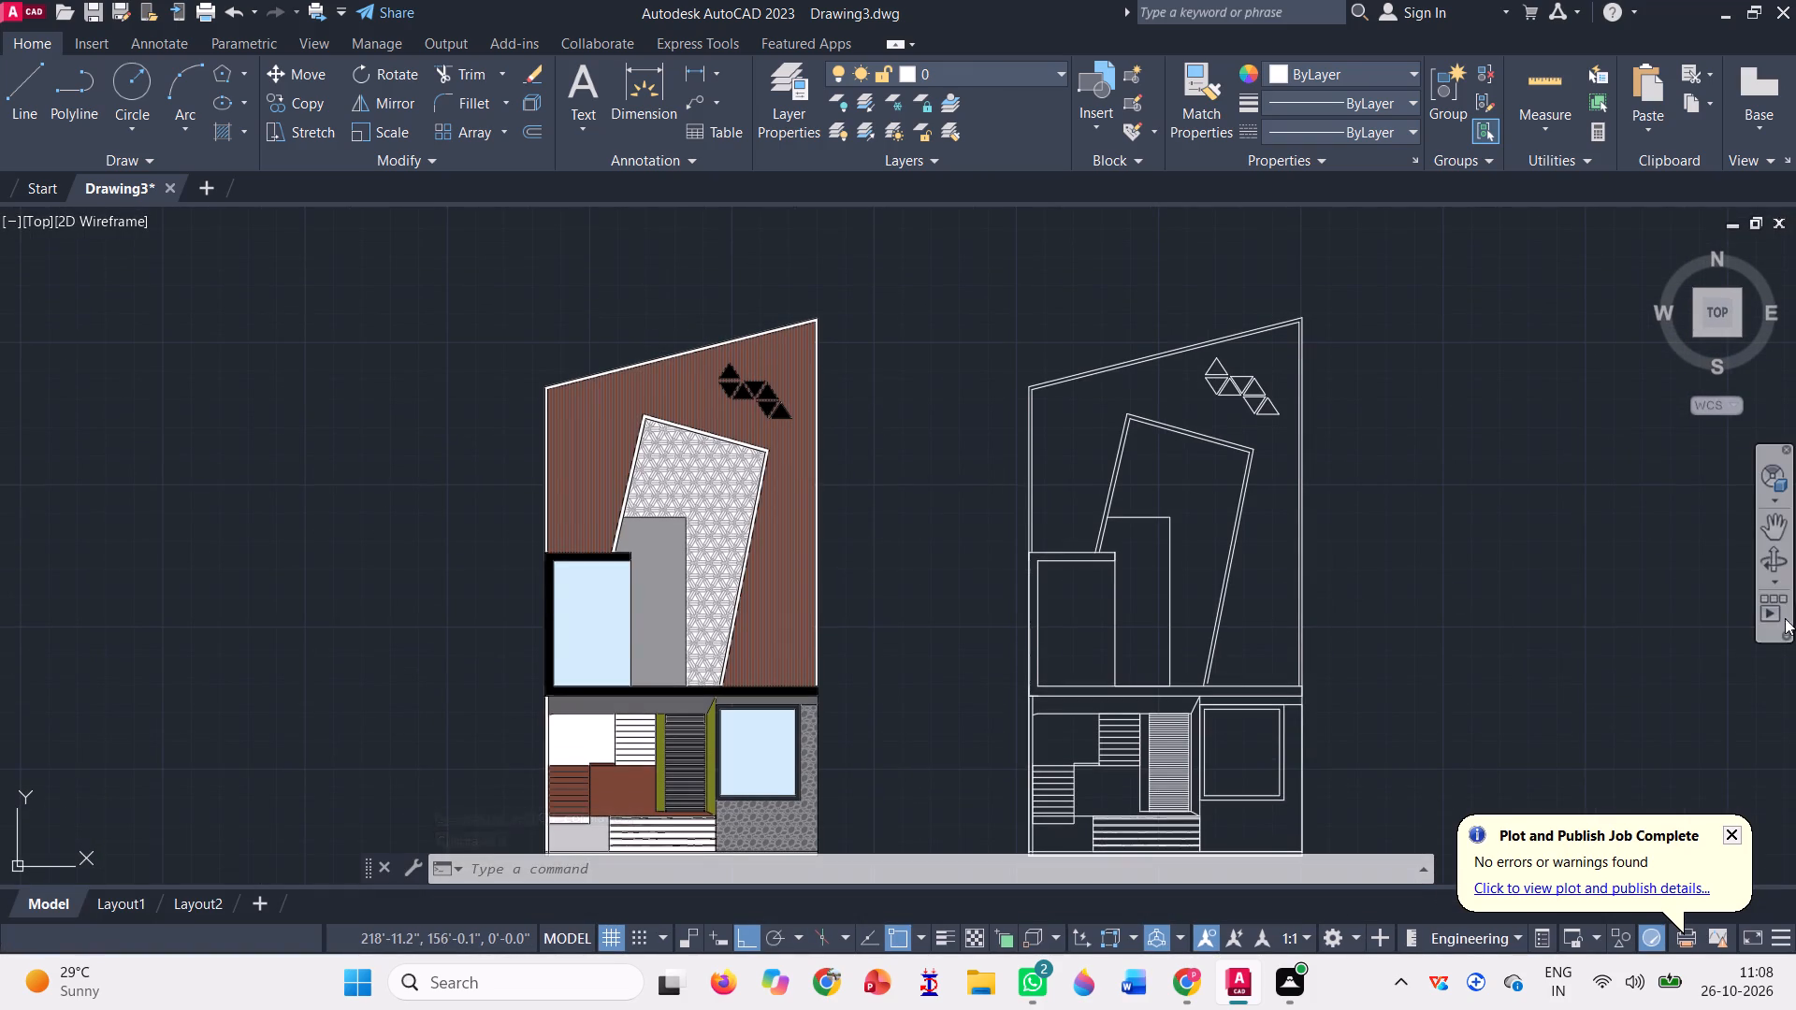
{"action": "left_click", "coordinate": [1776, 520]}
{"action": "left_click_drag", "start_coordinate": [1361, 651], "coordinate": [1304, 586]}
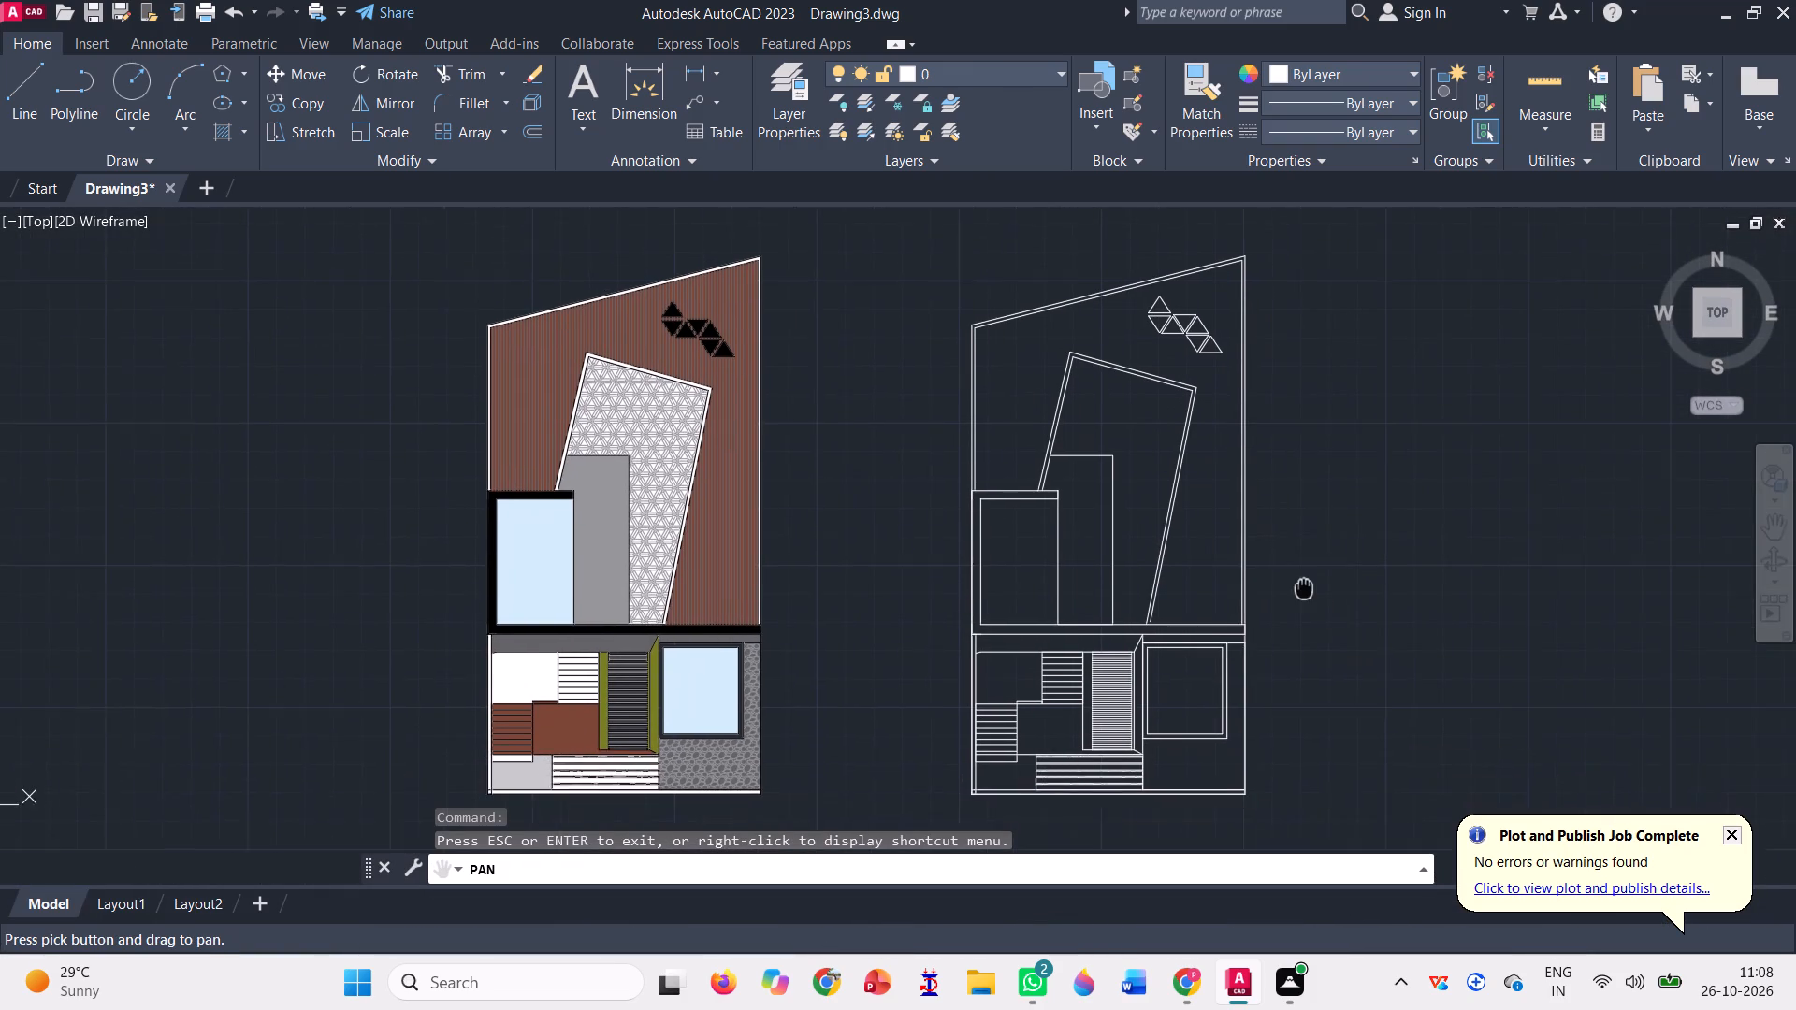
Turn off command logging with LOGFILEOFF.
{"action": "left_click_drag", "start_coordinate": [1304, 586], "coordinate": [1295, 579]}
{"action": "key", "text": "Escape"}
{"action": "key", "text": "Escape"}
{"action": "type", "text": "log"}
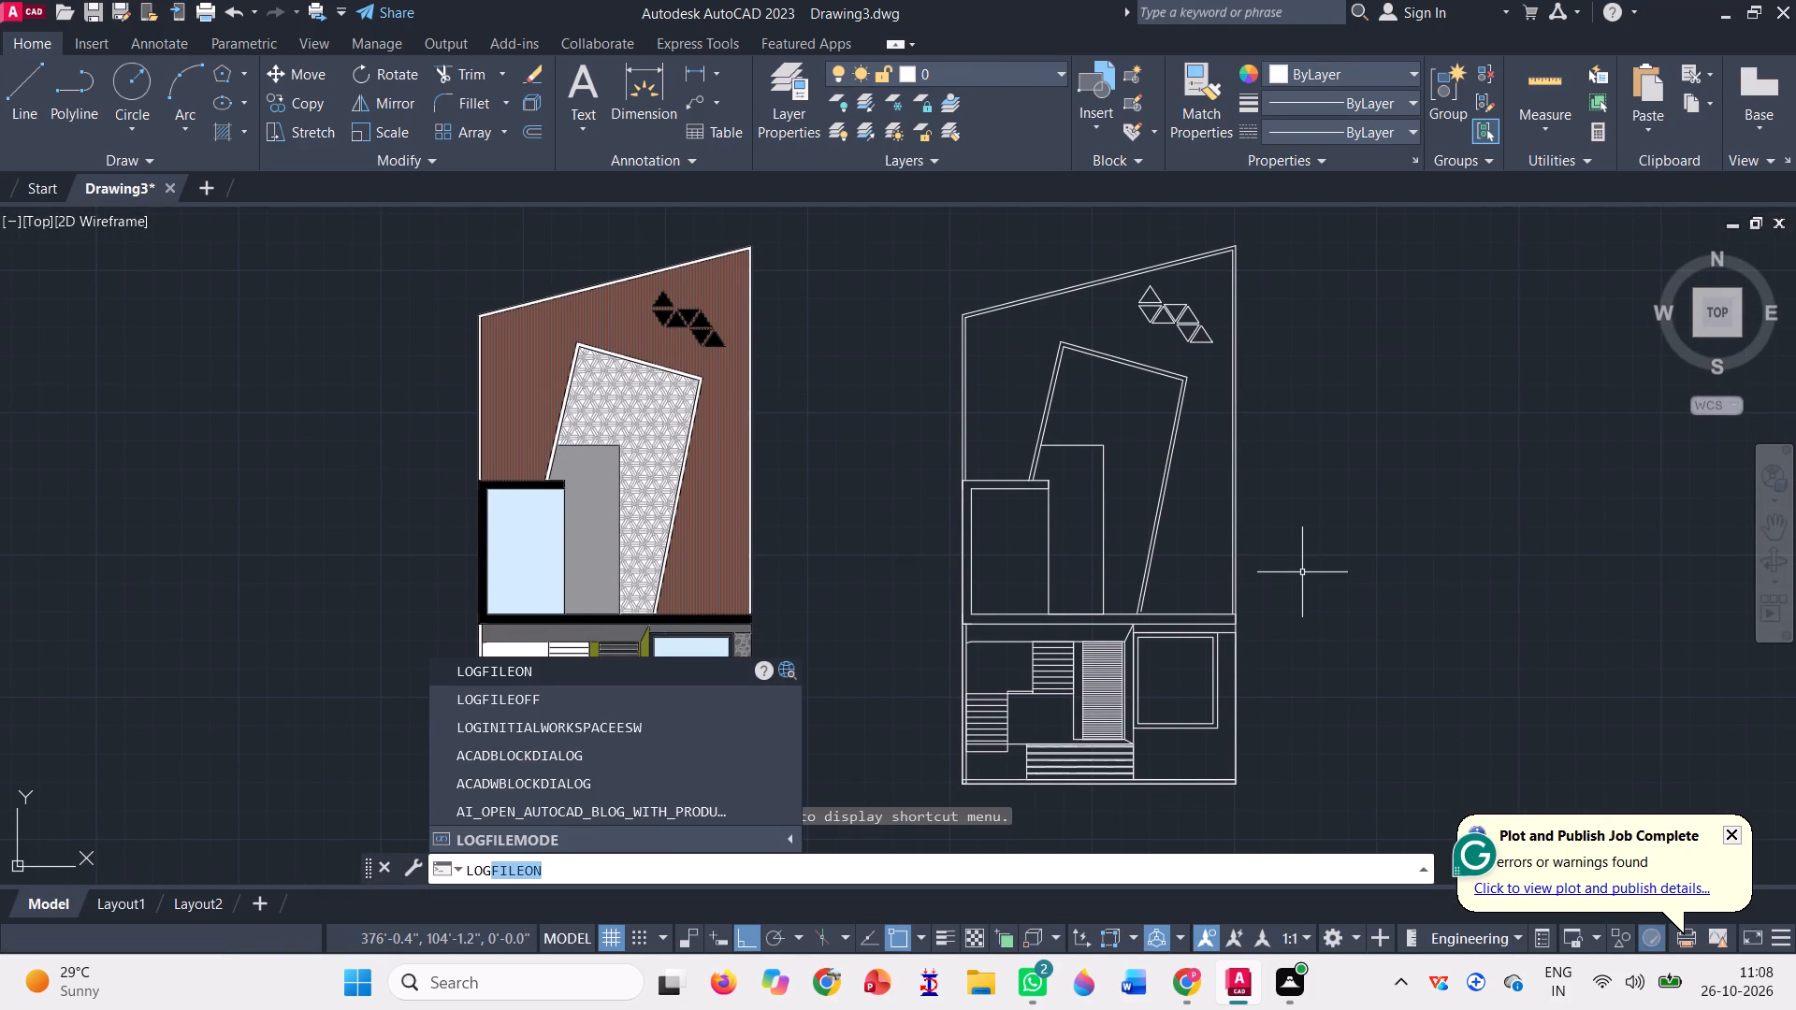
{"action": "key", "text": "Down"}
{"action": "key", "text": "Return"}
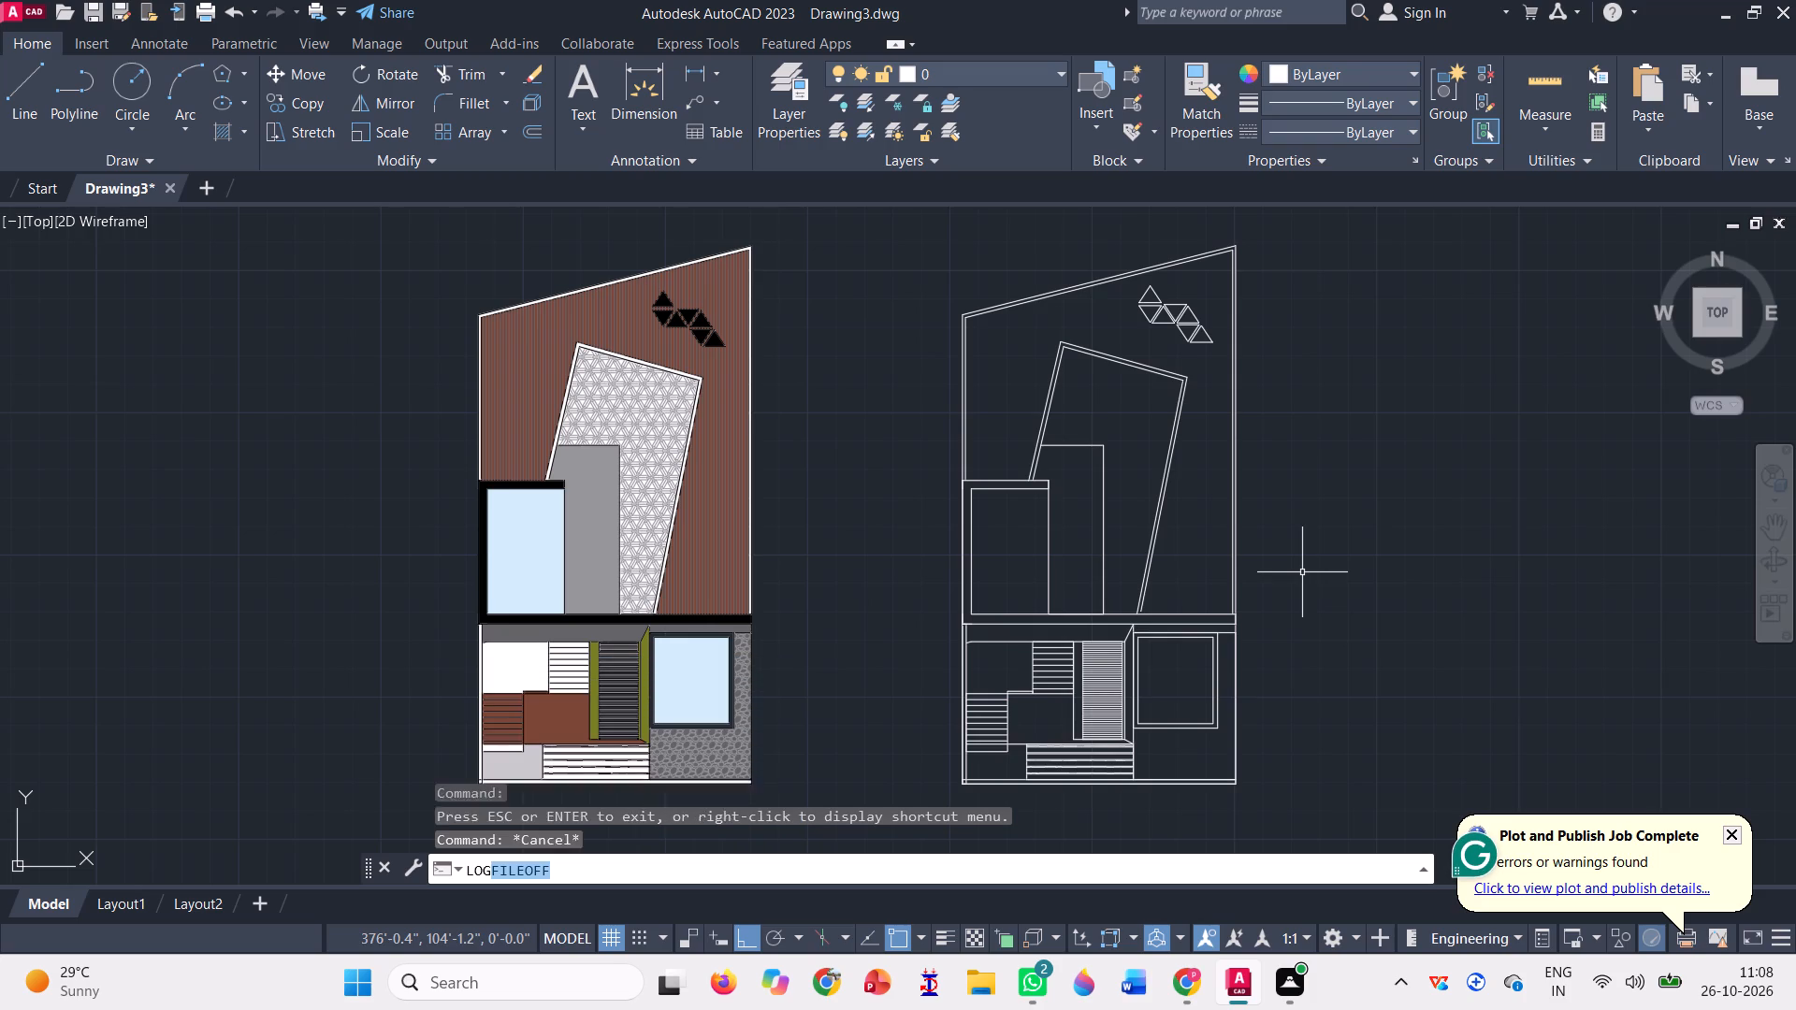
Save the drawing in Documents as Modern Contemporary G+1 Residential House Elevation.dwg.
{"action": "key", "text": "ctrl+s"}
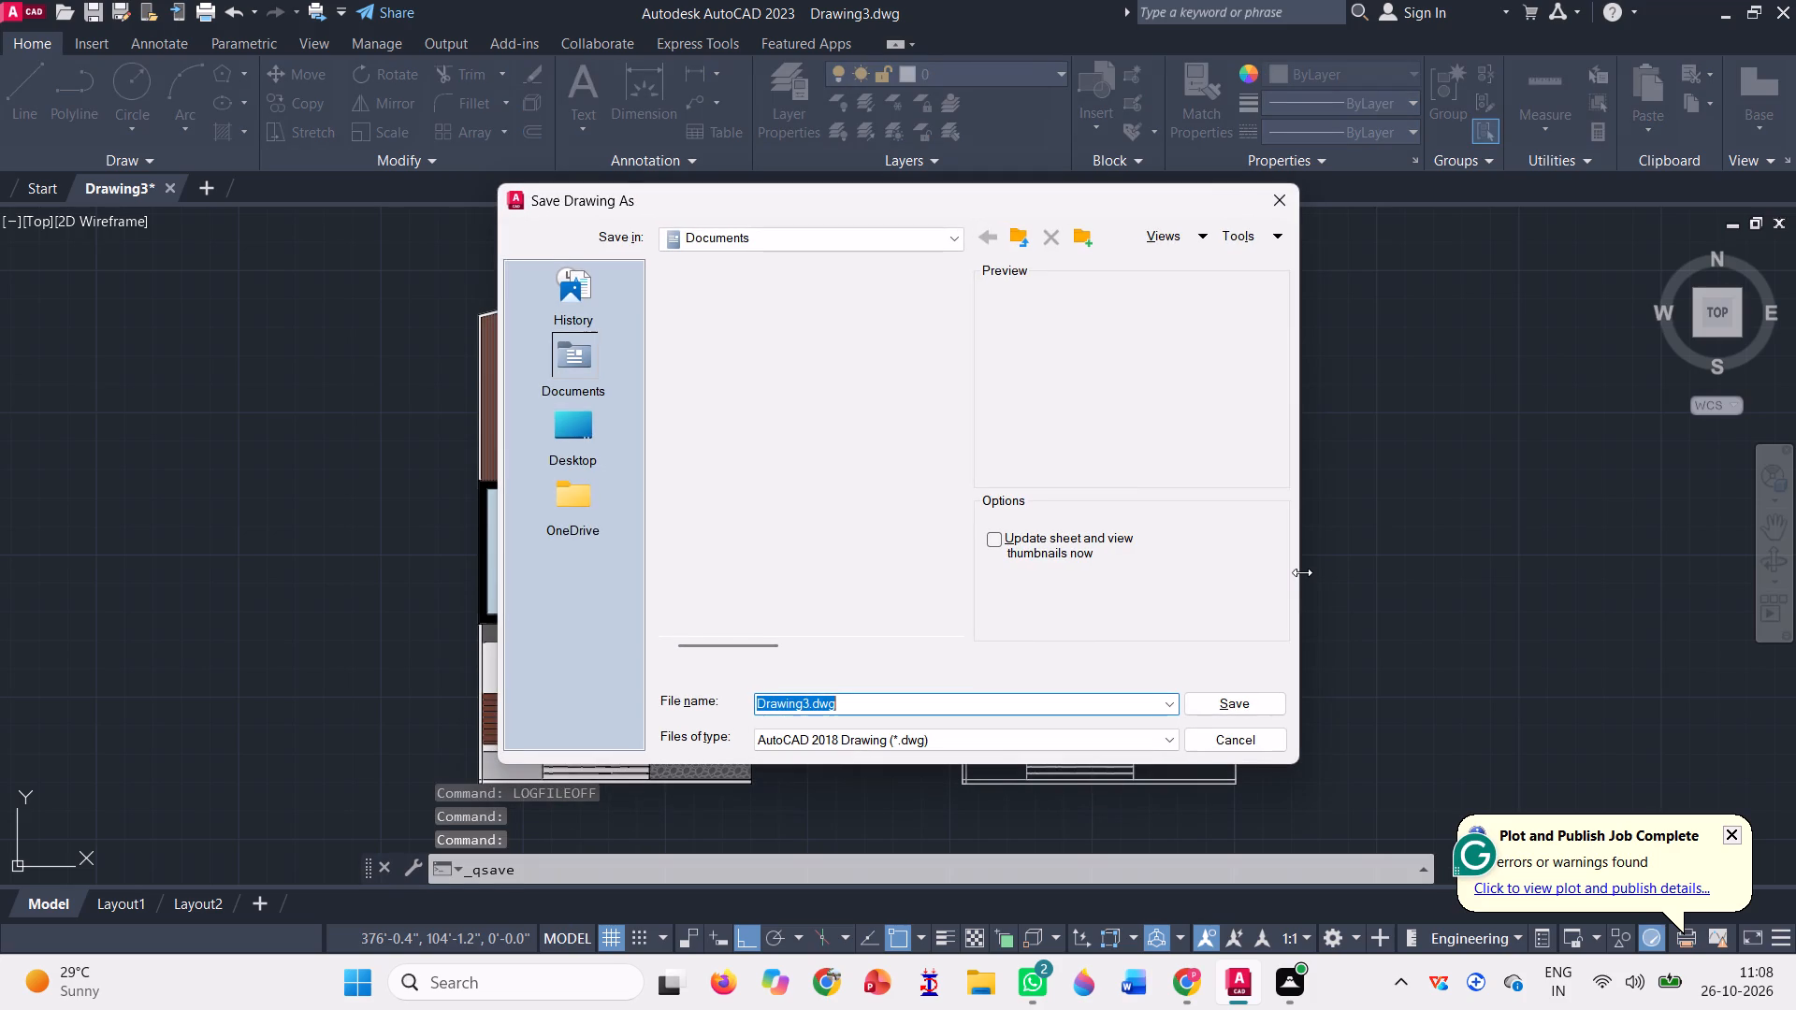
{"action": "key", "text": "BackSpace"}
{"action": "key", "text": "ctrl+v"}
{"action": "key", "text": "Return"}
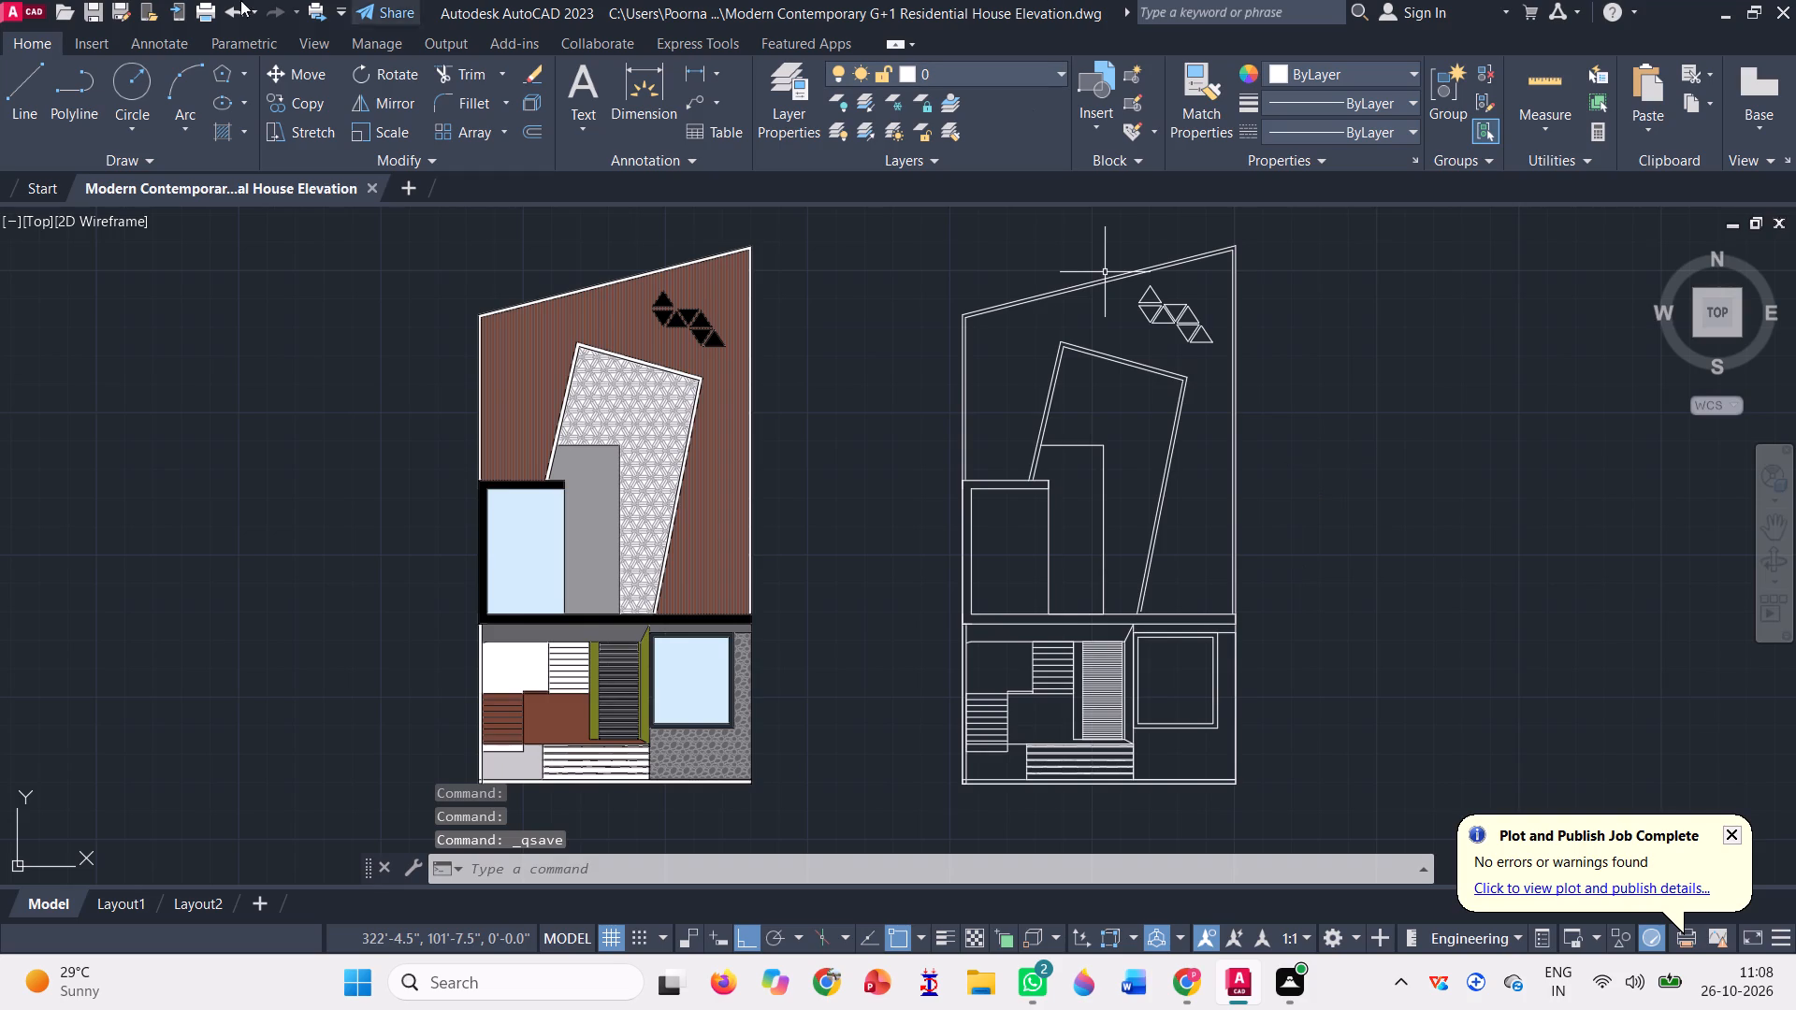
Plot the model to a landscape PDF with AutoCAD PDF (Smallest File).pc3, apply the settings to the layout, and close the opened PDF.
{"action": "left_click", "coordinate": [207, 12]}
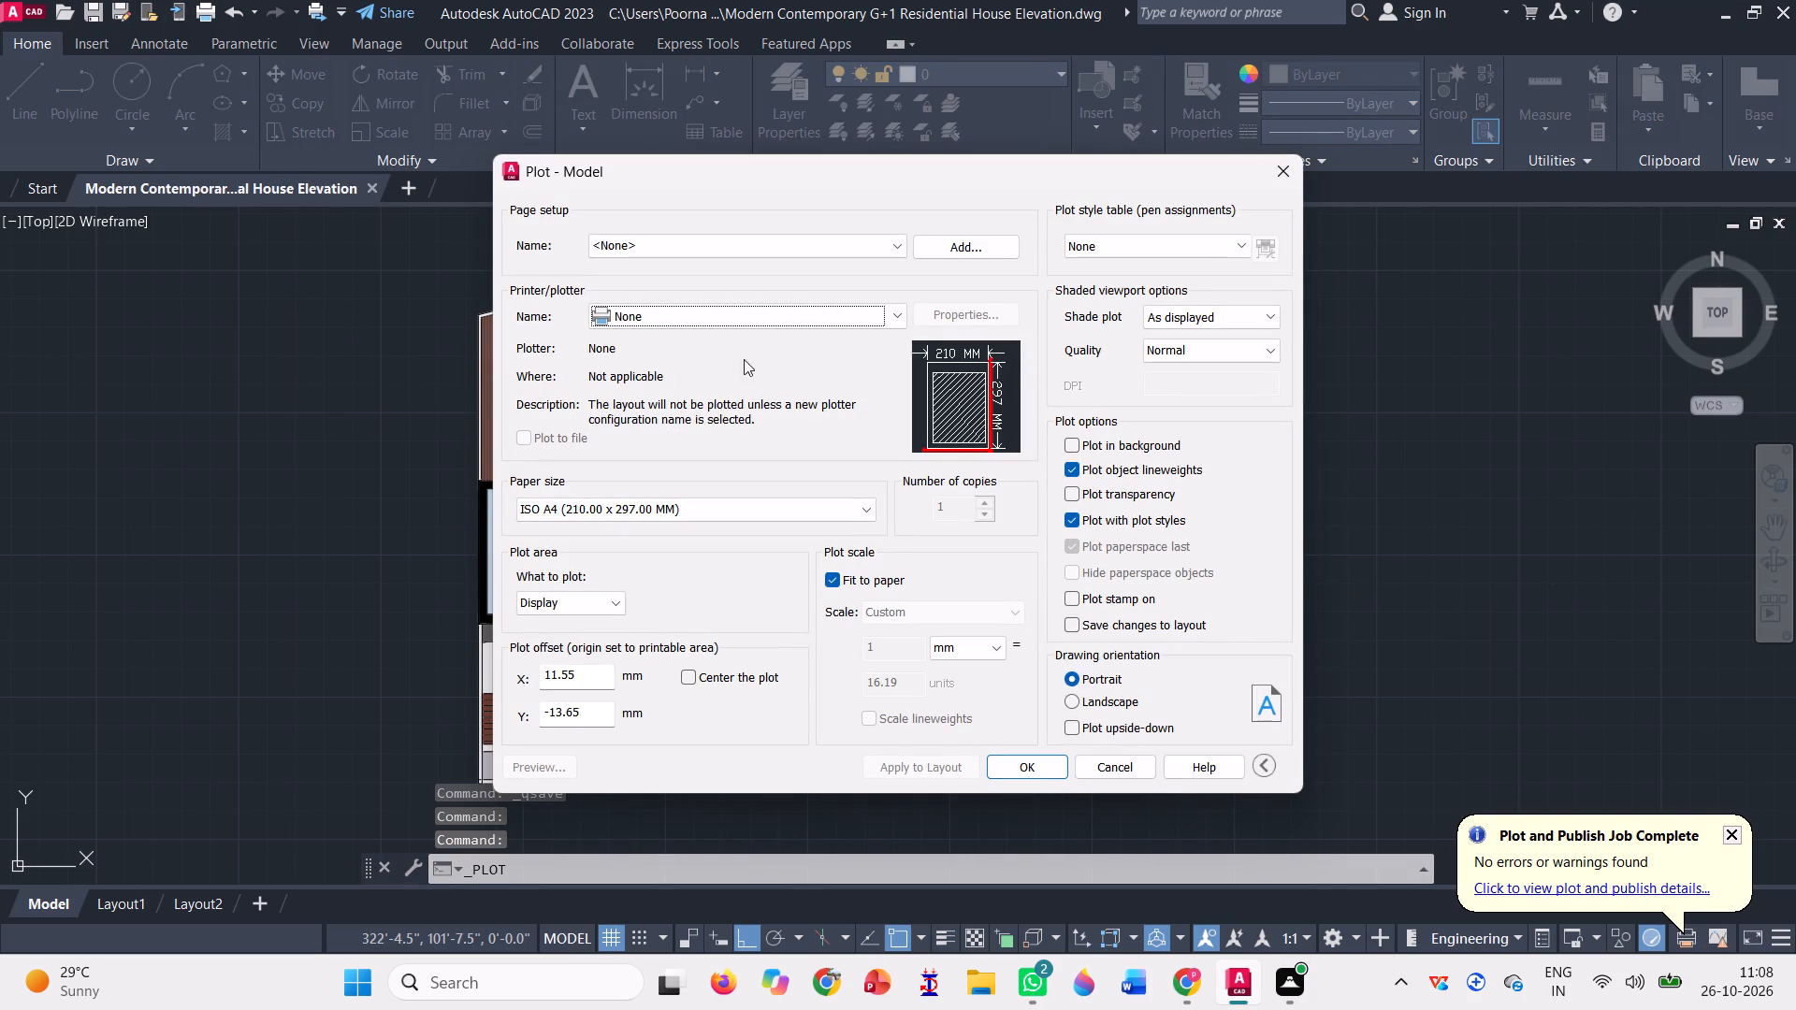
{"action": "left_click", "coordinate": [900, 311]}
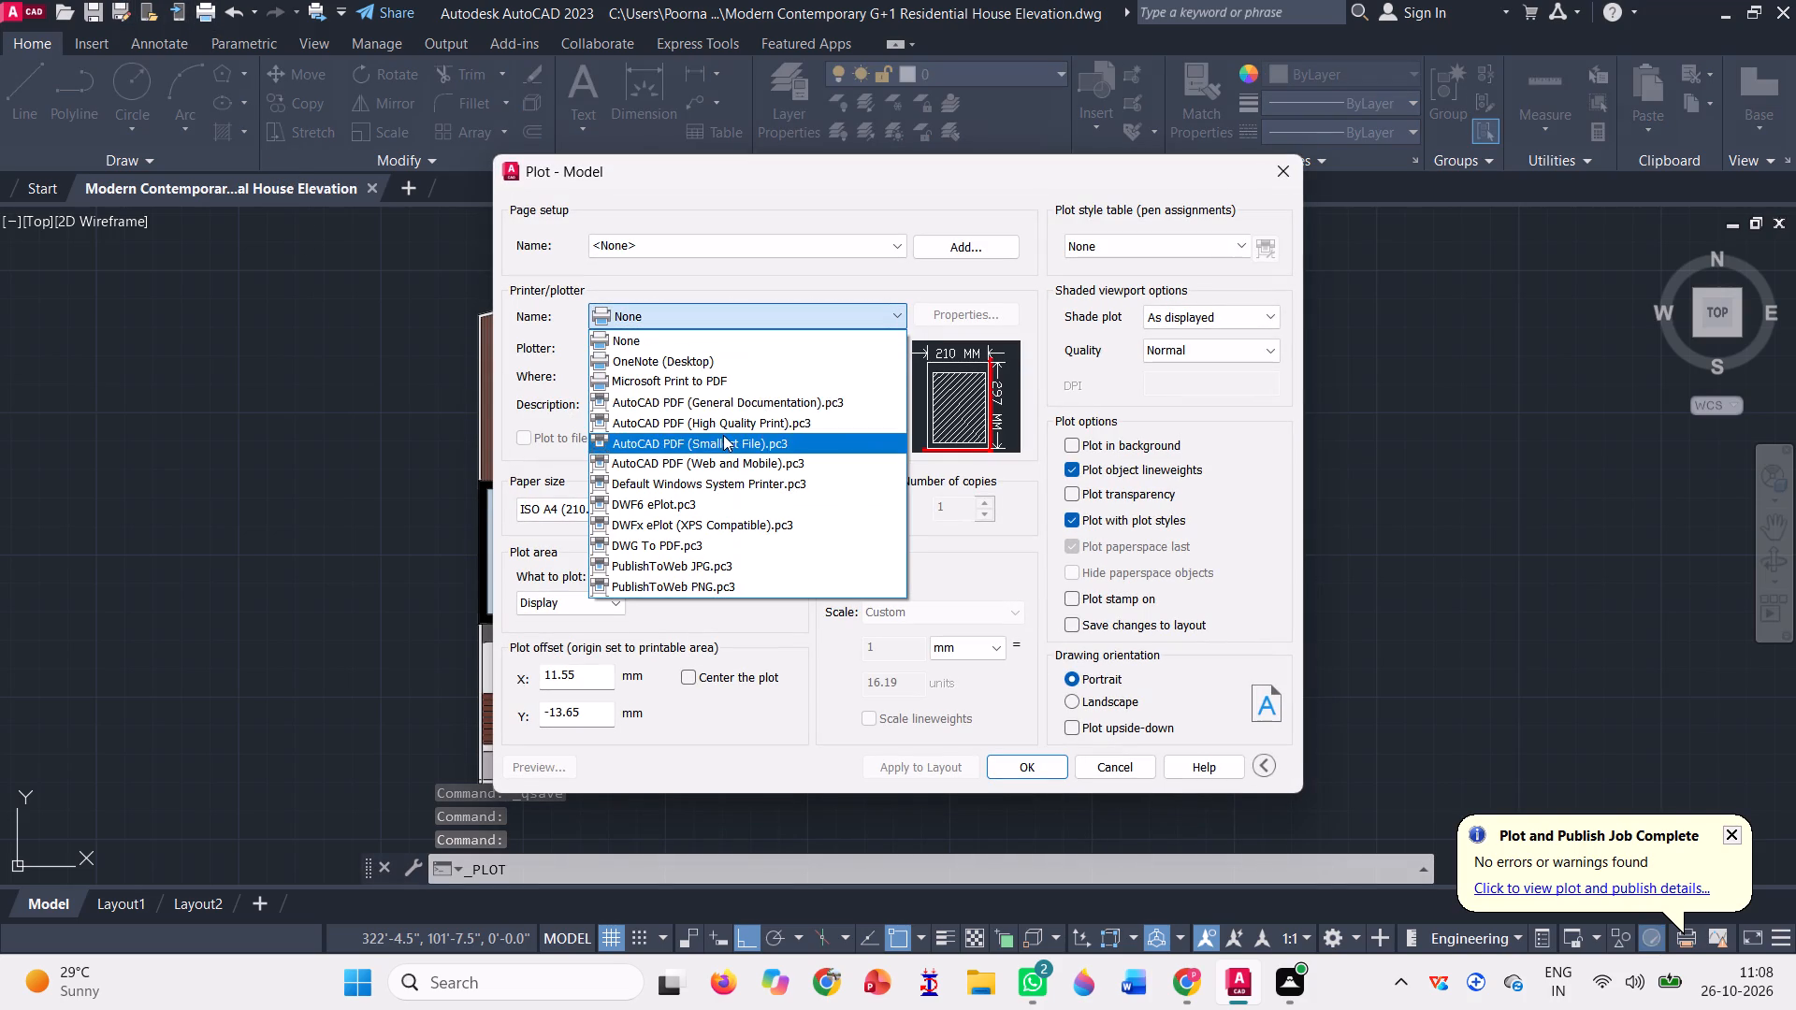
{"action": "left_click", "coordinate": [721, 449]}
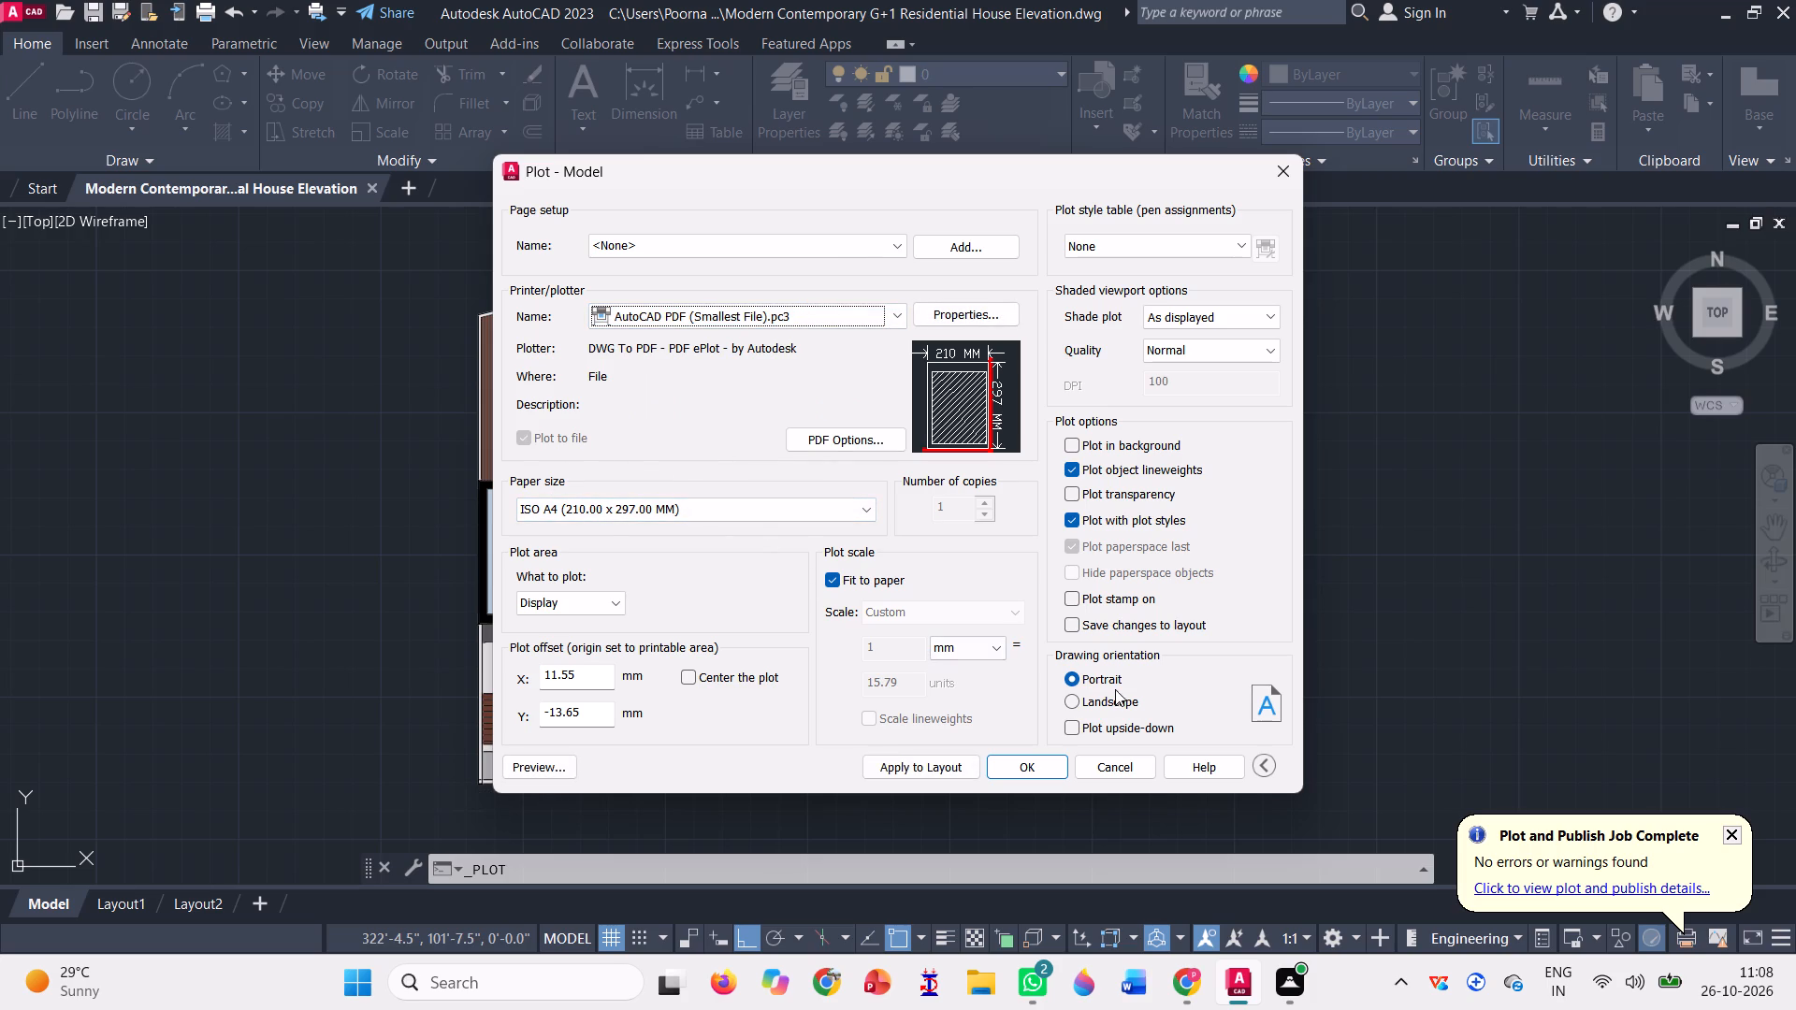
{"action": "left_click", "coordinate": [1077, 699]}
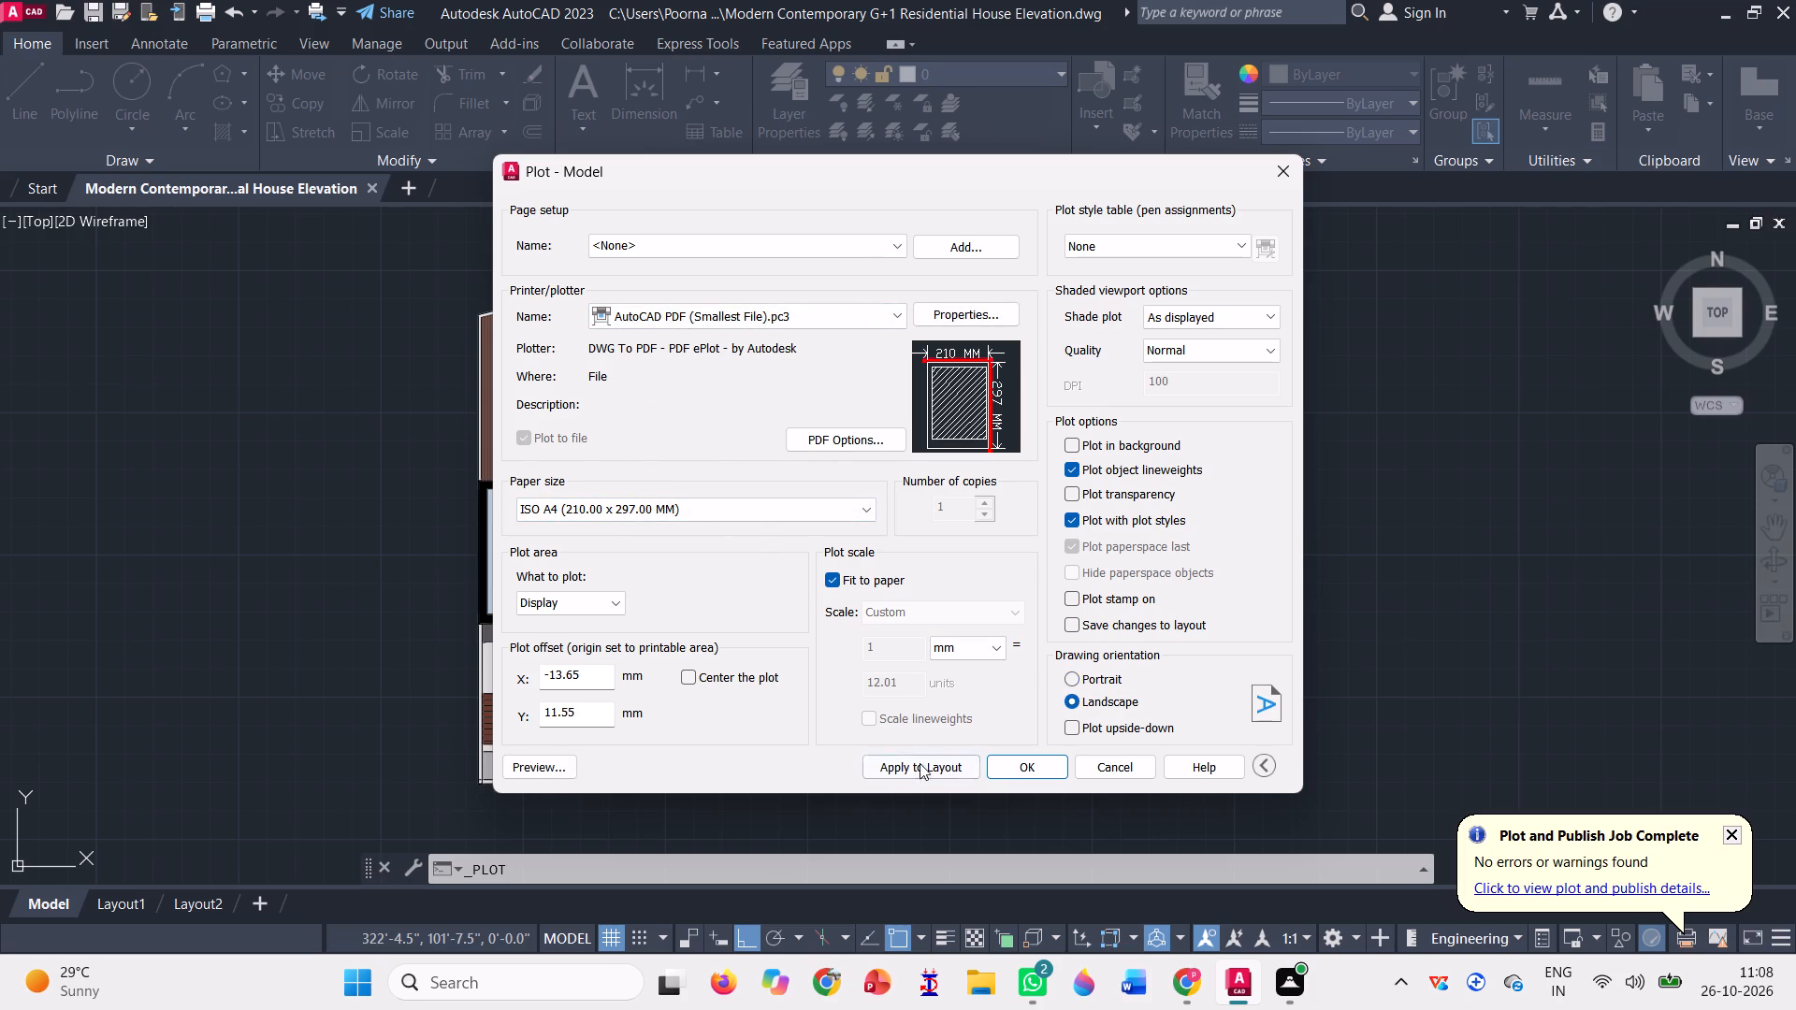
{"action": "left_click", "coordinate": [920, 765]}
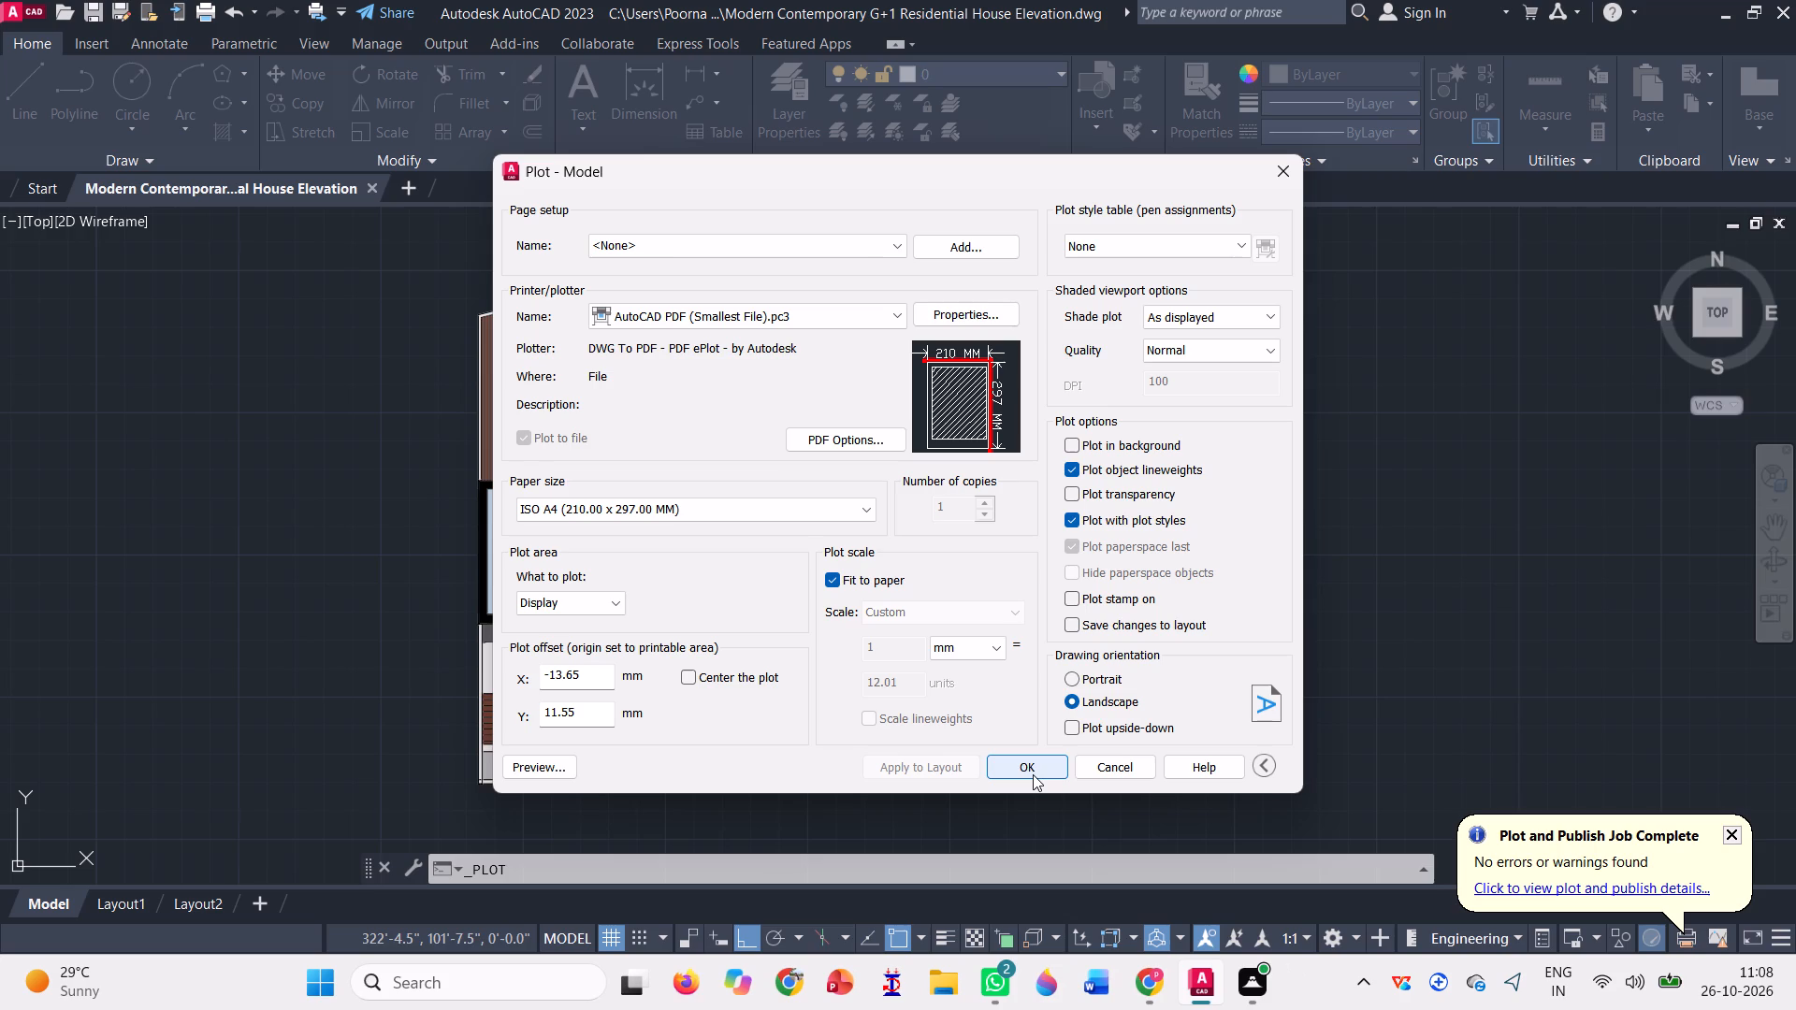
{"action": "left_click", "coordinate": [1033, 774]}
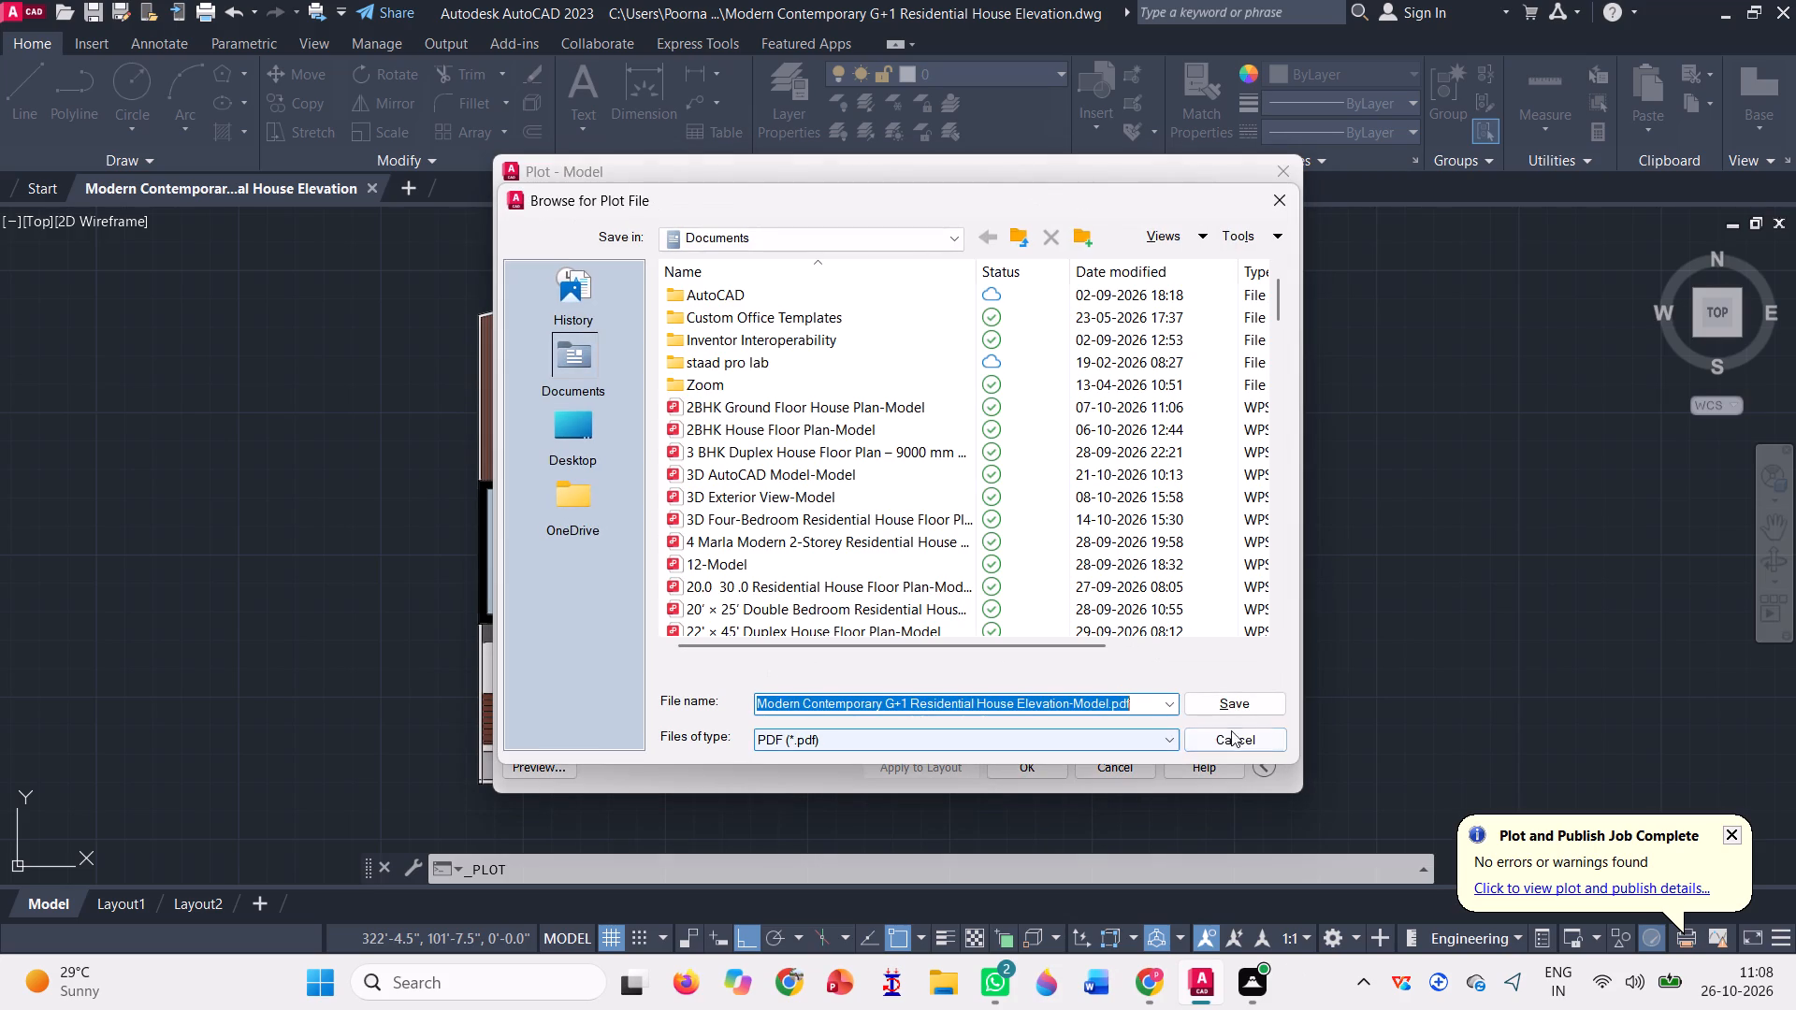
{"action": "left_click", "coordinate": [1255, 709]}
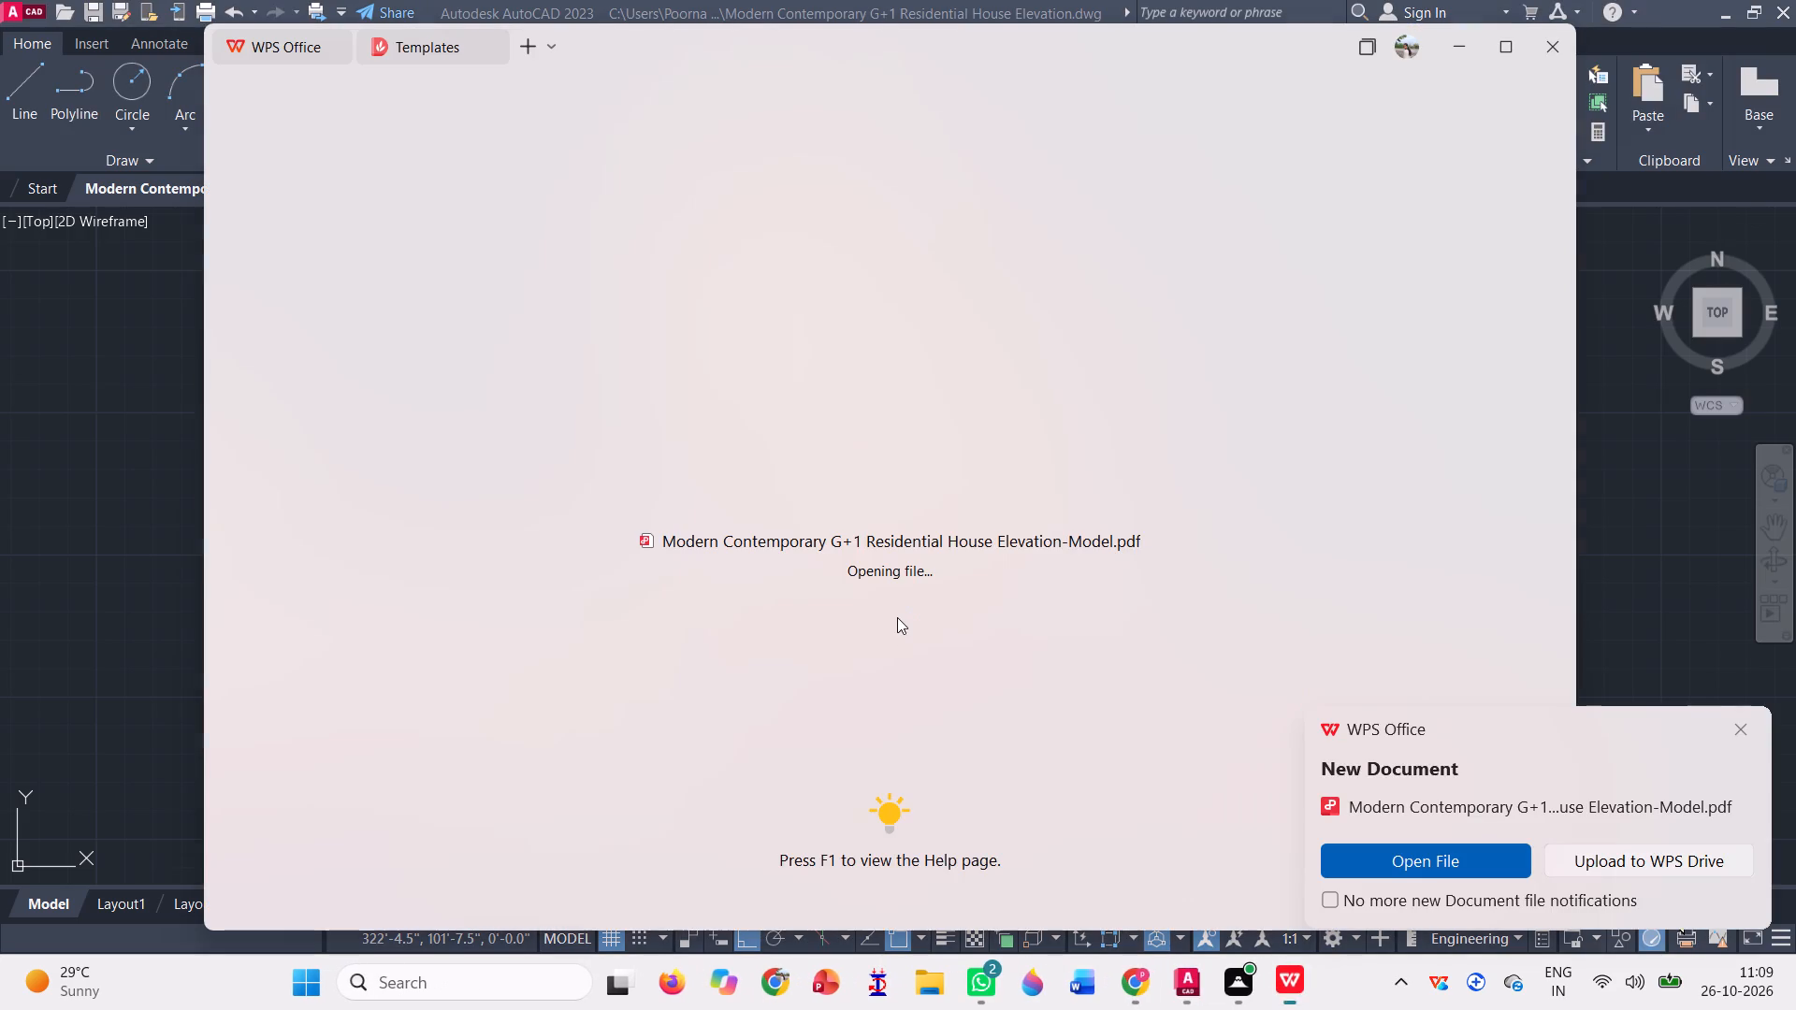
{"action": "left_click", "coordinate": [1549, 44]}
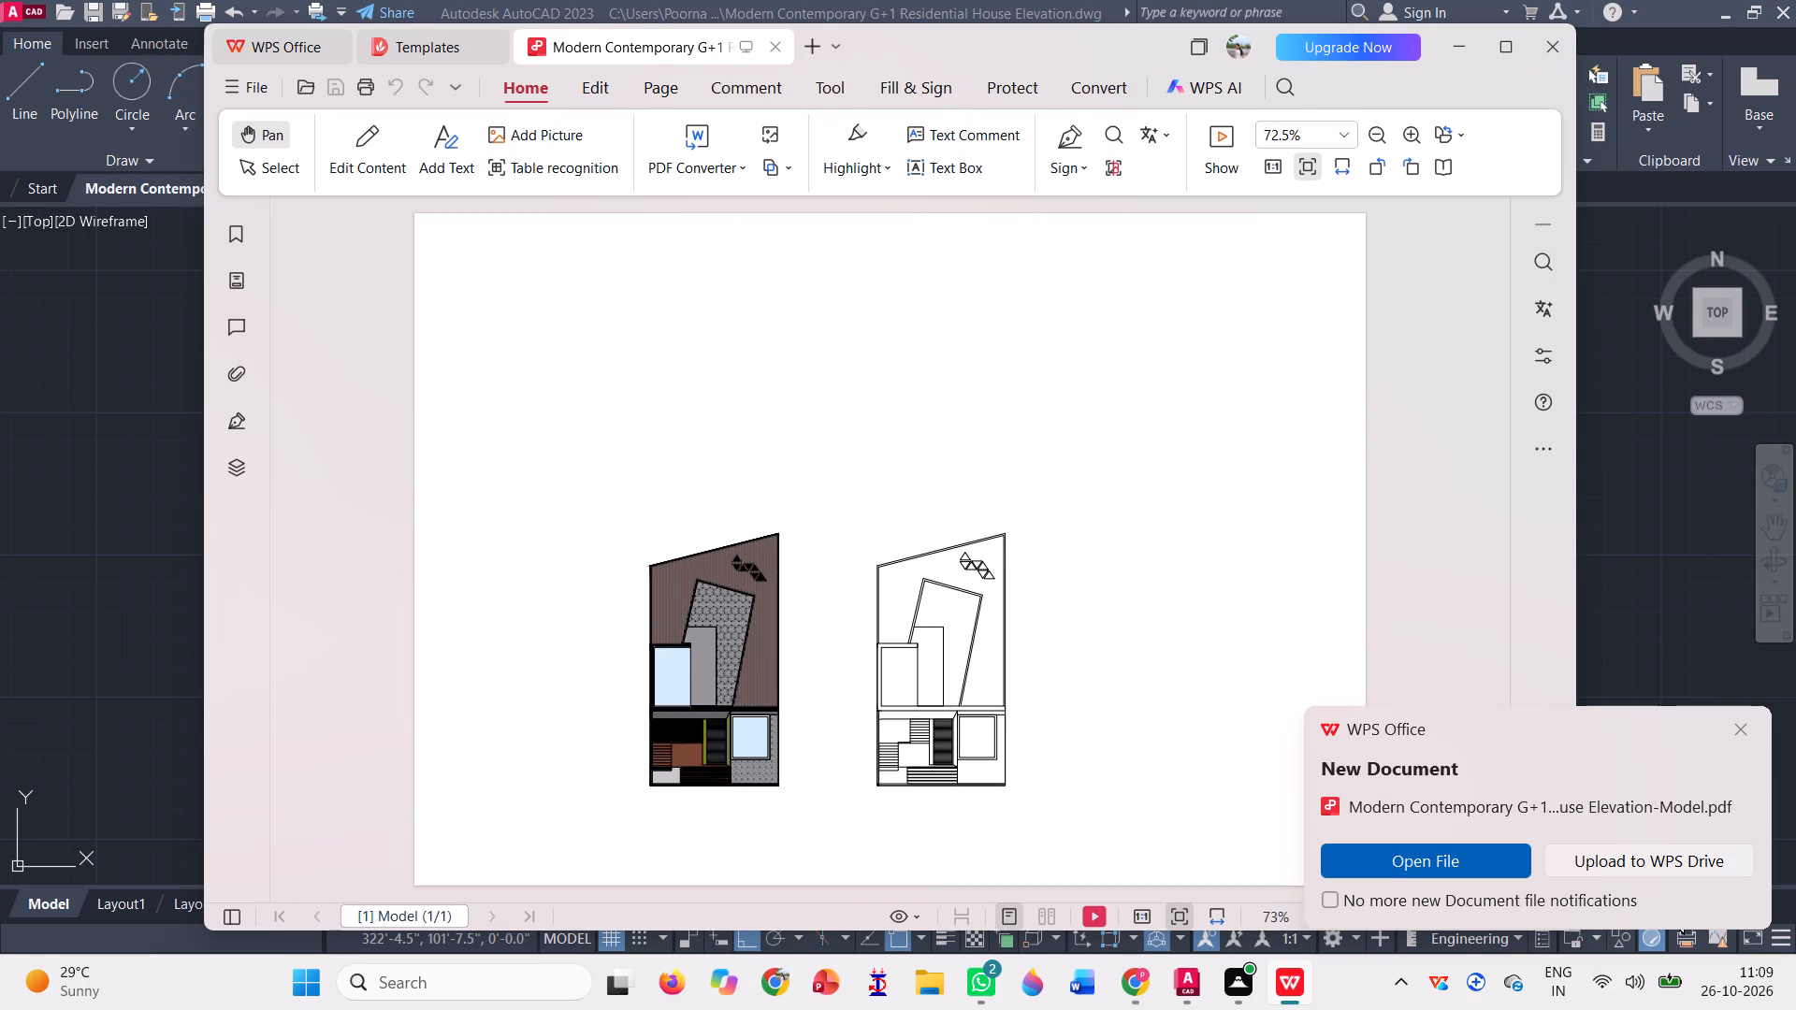
{"action": "left_click", "coordinate": [1551, 46]}
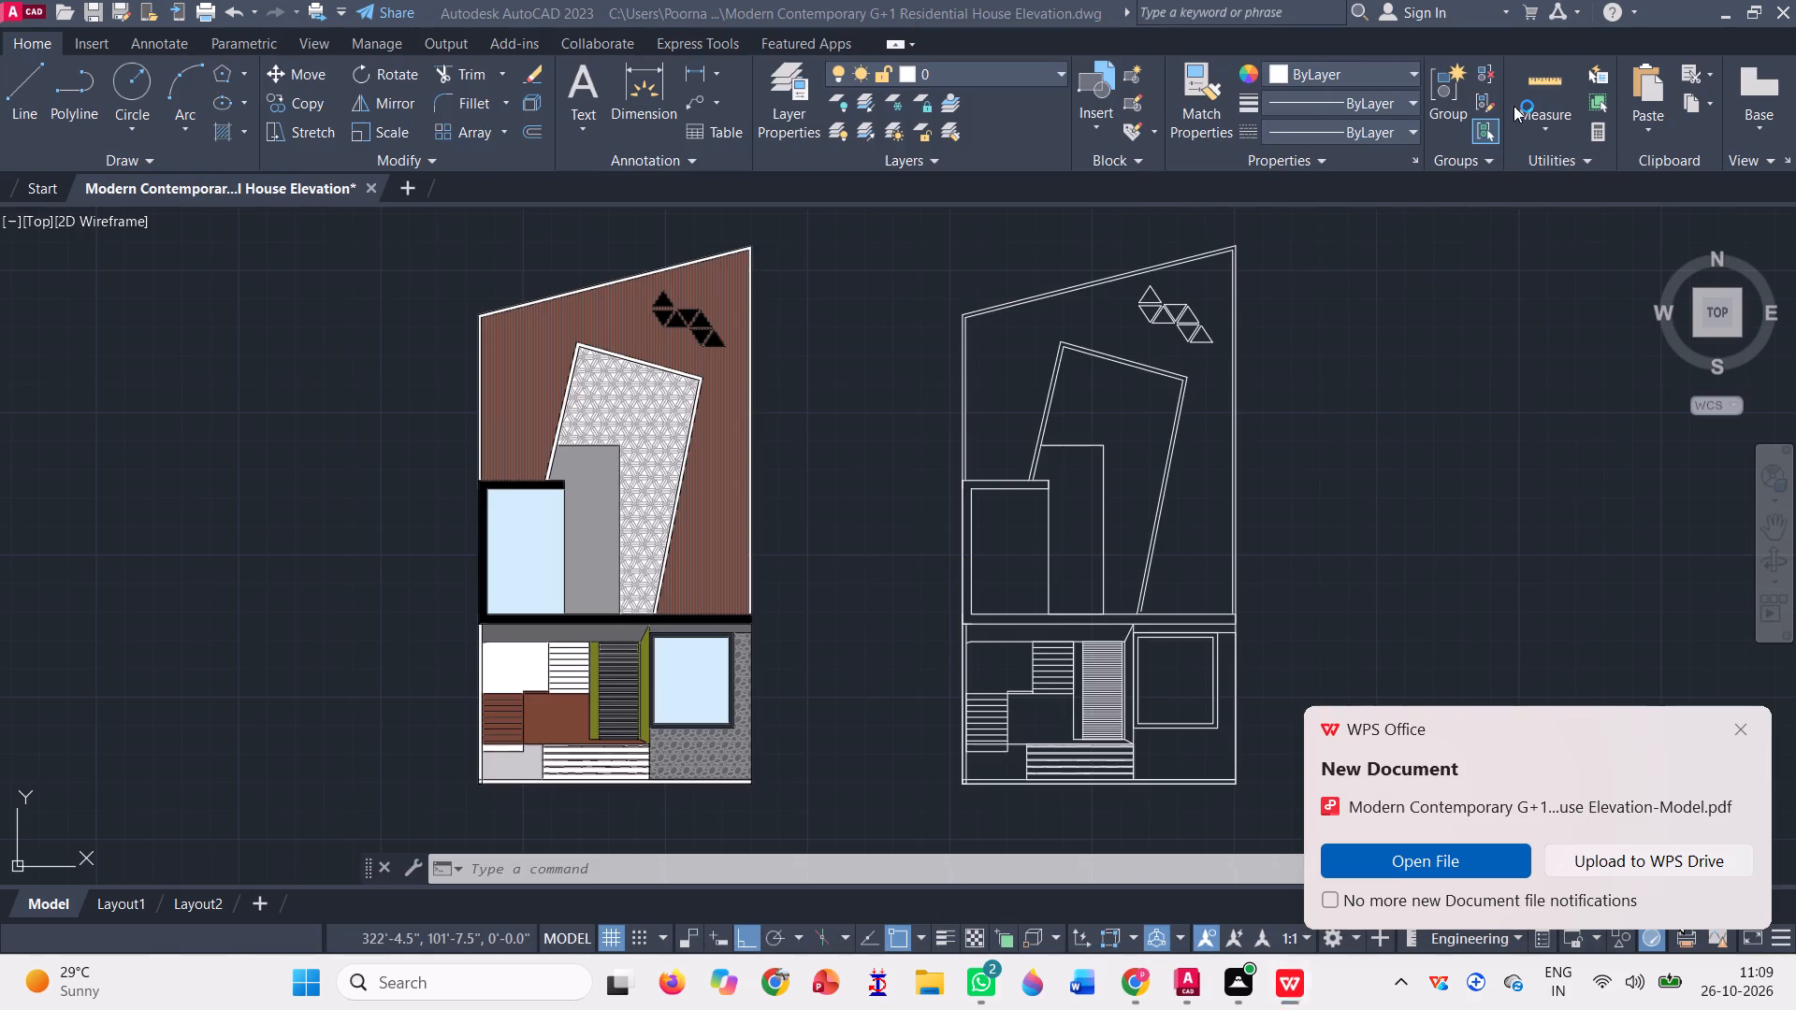